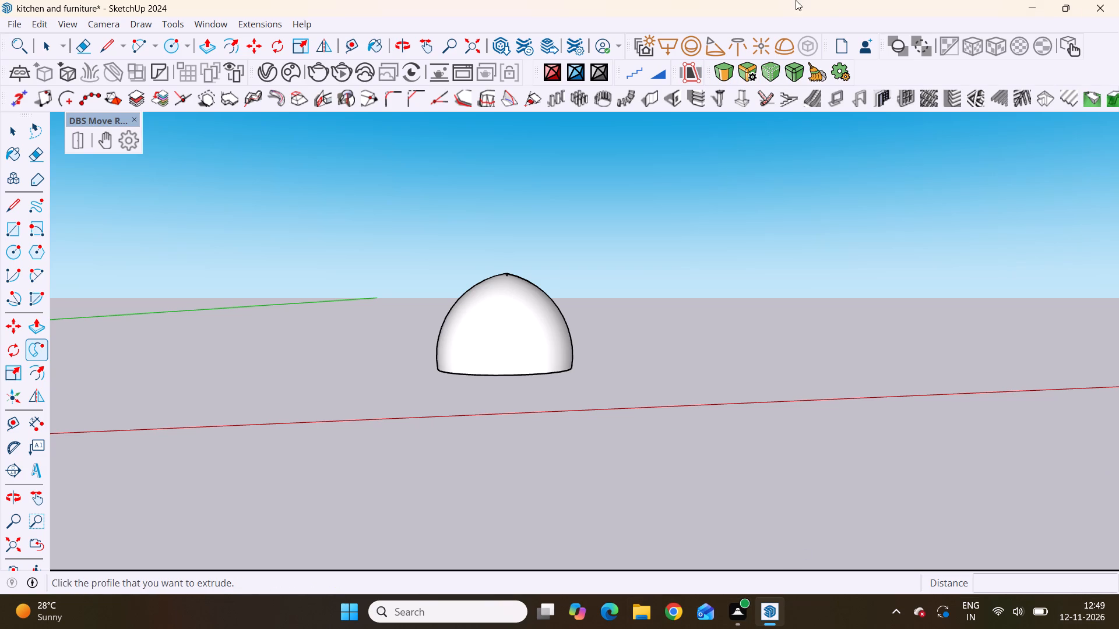
# Compare the dome's shape and proportions with the console's lamp stem and the lamp in the reference photo.
pyautogui.scroll(-1, 924, 1)
pyautogui.scroll(-3, 858, 0)
pyautogui.scroll(-12, 780, 60)
pyautogui.scroll(-9, 1040, 0)
pyautogui.scroll(-9, 499, 333)
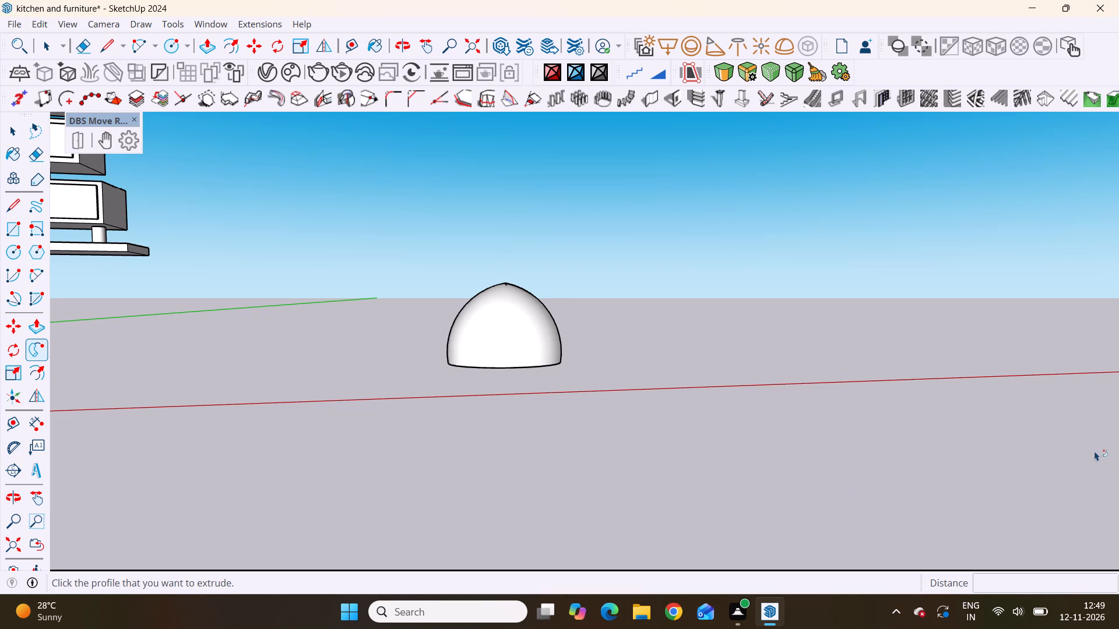
pyautogui.scroll(-9, 642, 364)
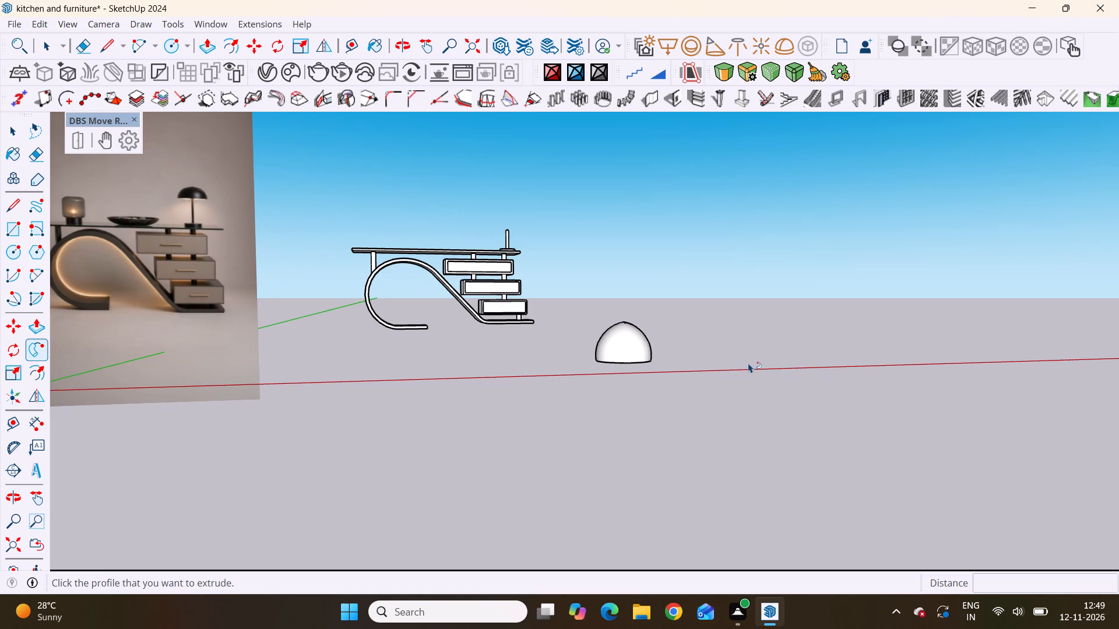
pyautogui.moveTo(660, 362); pyautogui.dragTo(618, 288, button='middle')
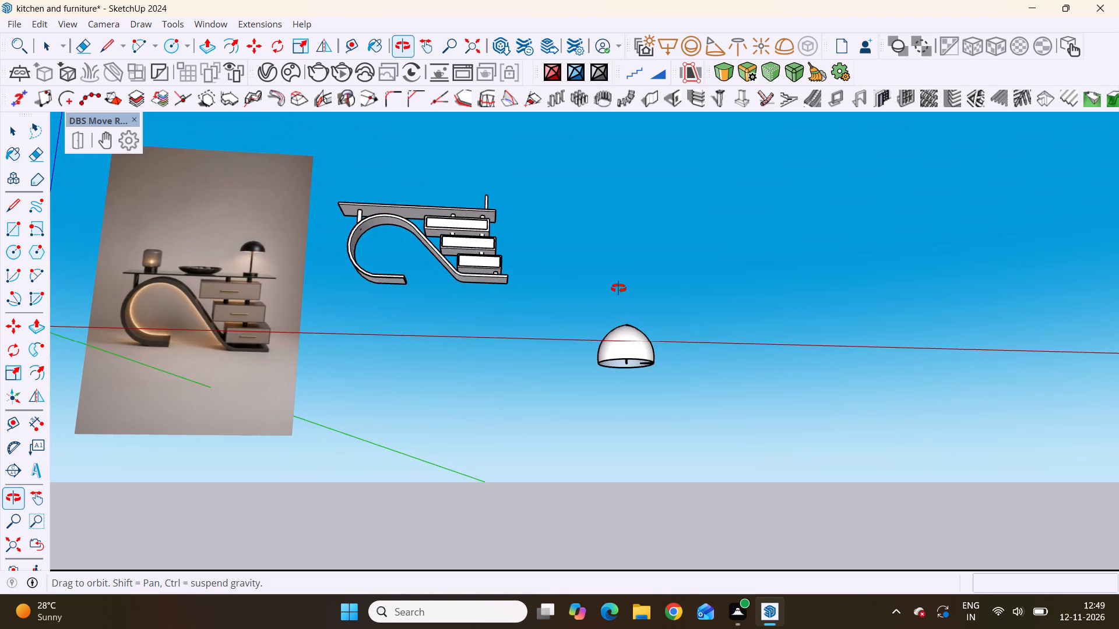
pyautogui.moveTo(618, 288); pyautogui.dragTo(596, 360, button='middle')
pyautogui.scroll(4, 760, 347)
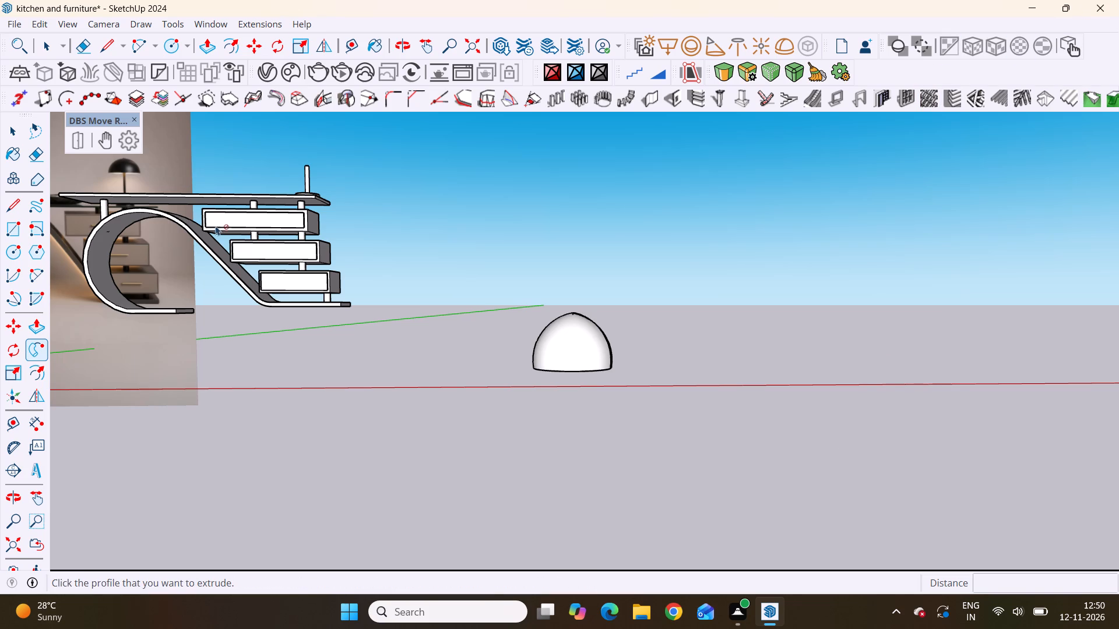
pyautogui.scroll(-6, 581, 163)
pyautogui.scroll(4, 592, 412)
# Undo the Follow Me dome, the profile's closing line and the arc, back to the disc with its upright line.
pyautogui.press('space')
pyautogui.click(737, 341)
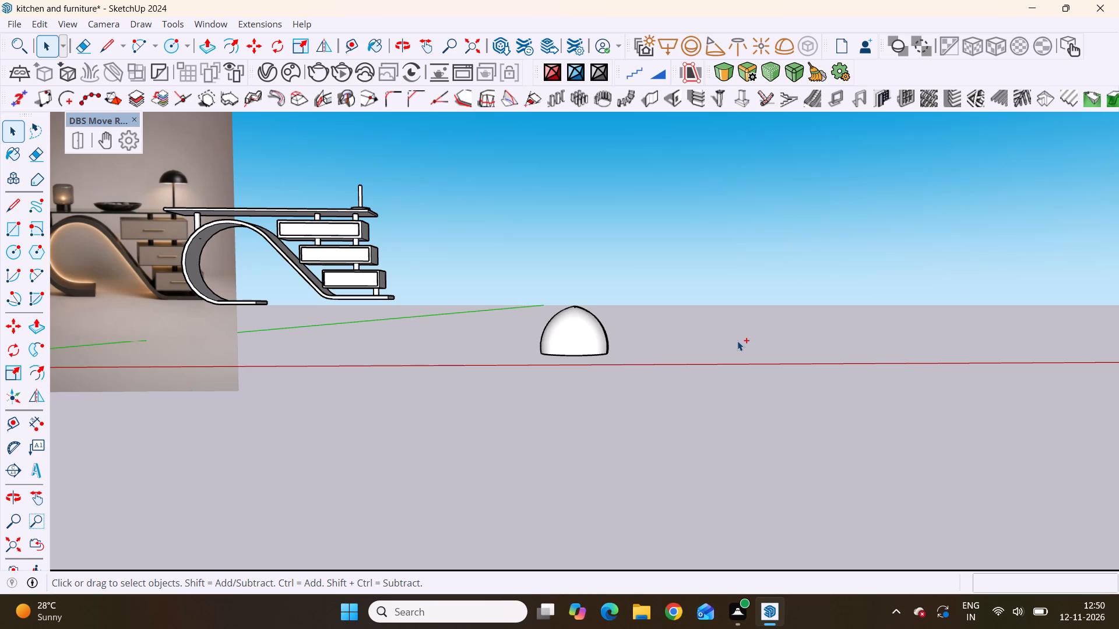
pyautogui.hotkey('ctrl', 'z')
pyautogui.press('z')
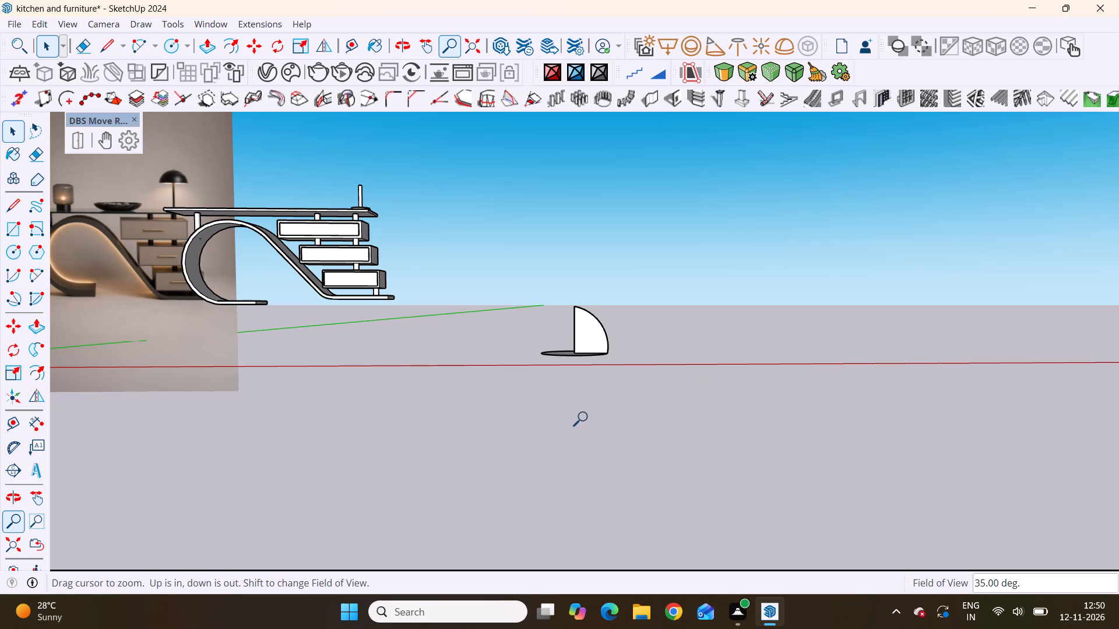
pyautogui.hotkey('ctrl', 'z')
pyautogui.scroll(1, 536, 387)
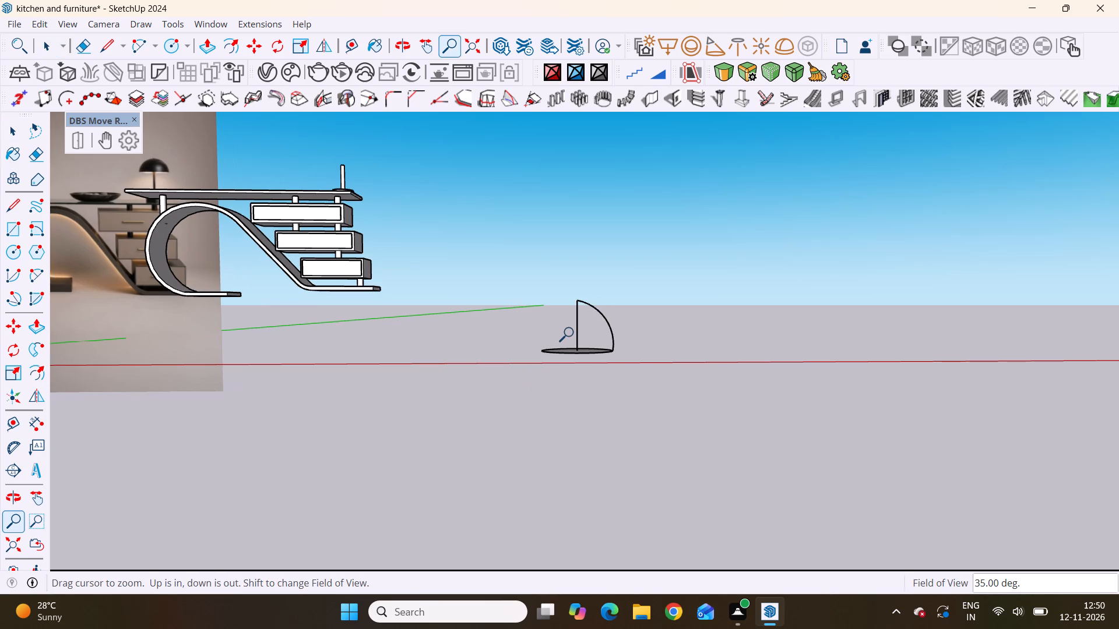
pyautogui.hotkey('ctrl', 'z')
pyautogui.scroll(5, 574, 332)
pyautogui.press('space')
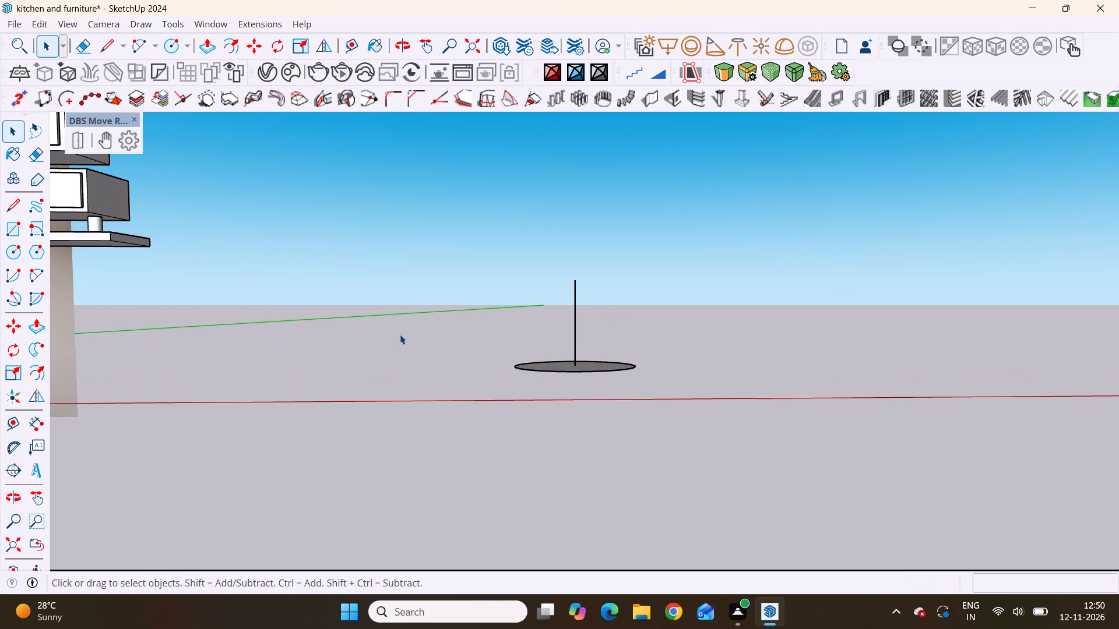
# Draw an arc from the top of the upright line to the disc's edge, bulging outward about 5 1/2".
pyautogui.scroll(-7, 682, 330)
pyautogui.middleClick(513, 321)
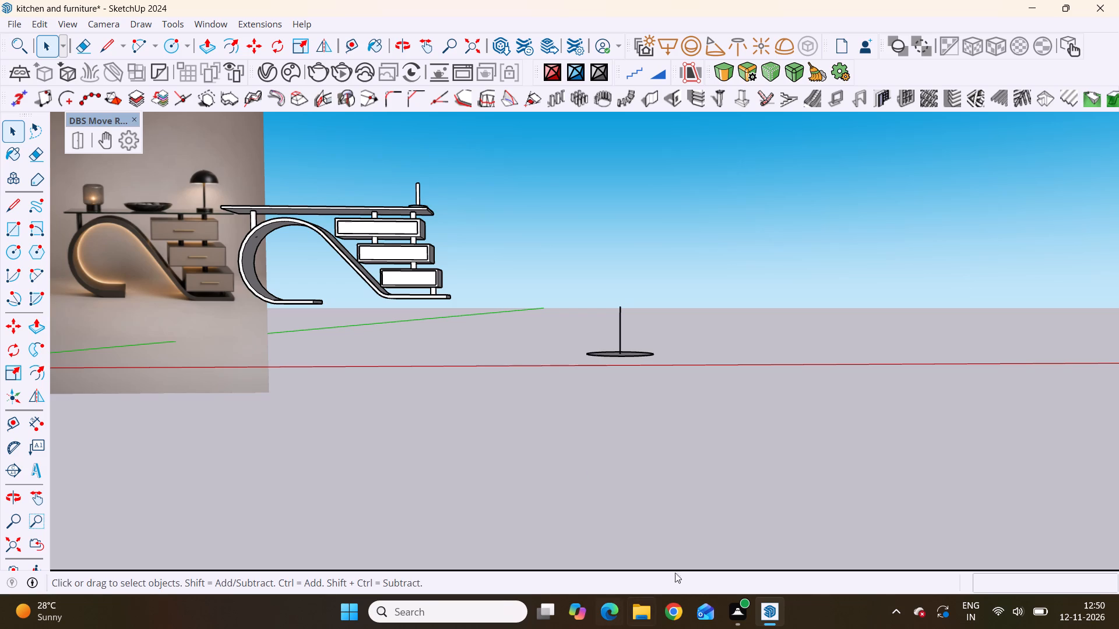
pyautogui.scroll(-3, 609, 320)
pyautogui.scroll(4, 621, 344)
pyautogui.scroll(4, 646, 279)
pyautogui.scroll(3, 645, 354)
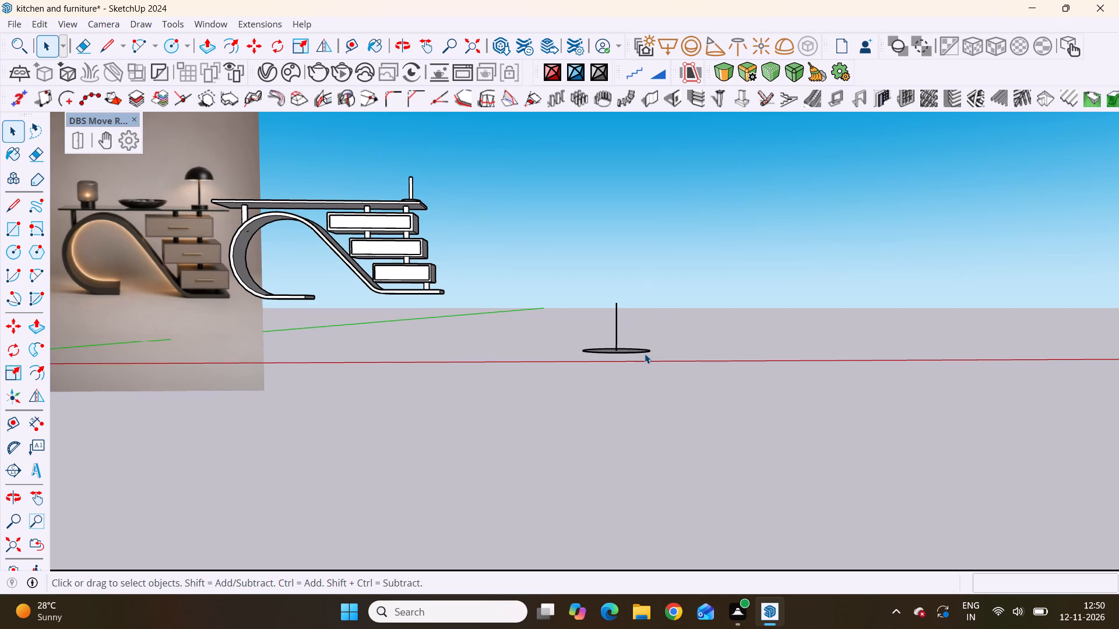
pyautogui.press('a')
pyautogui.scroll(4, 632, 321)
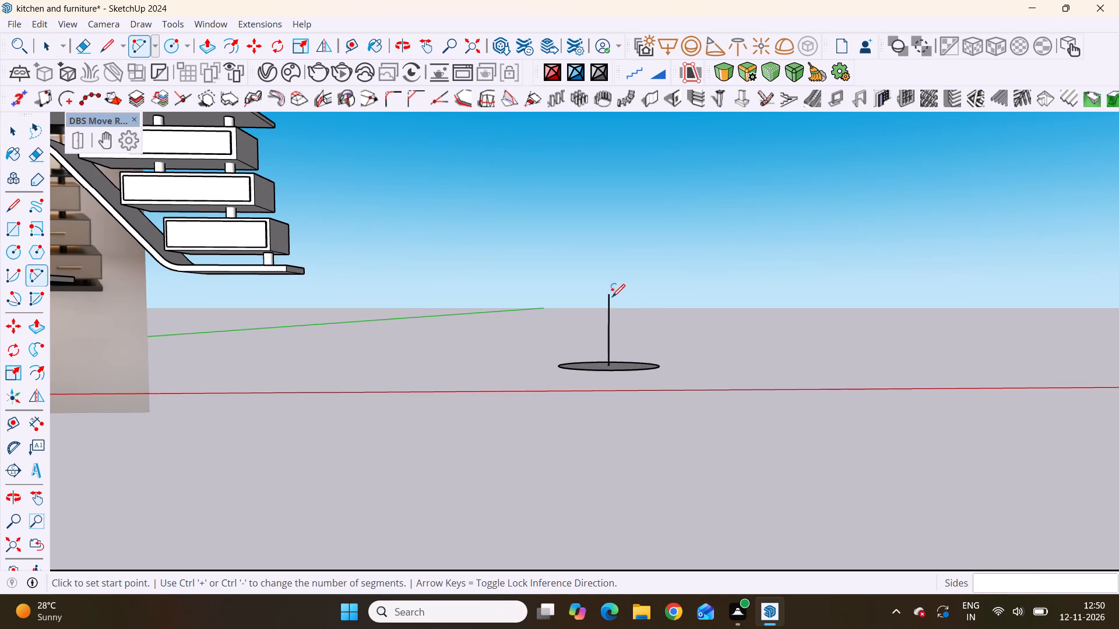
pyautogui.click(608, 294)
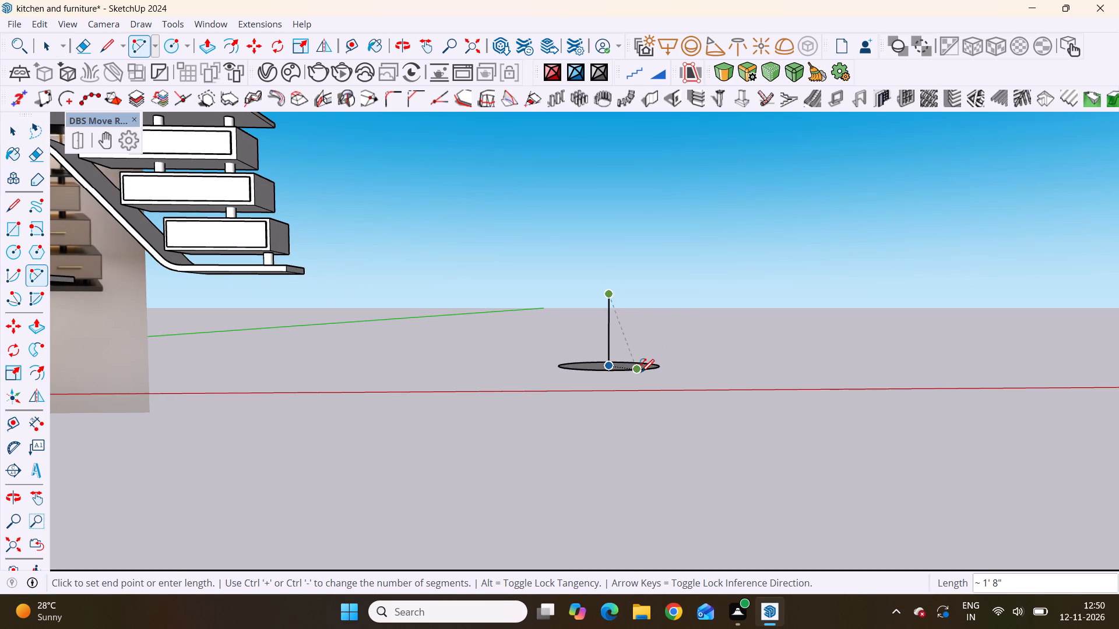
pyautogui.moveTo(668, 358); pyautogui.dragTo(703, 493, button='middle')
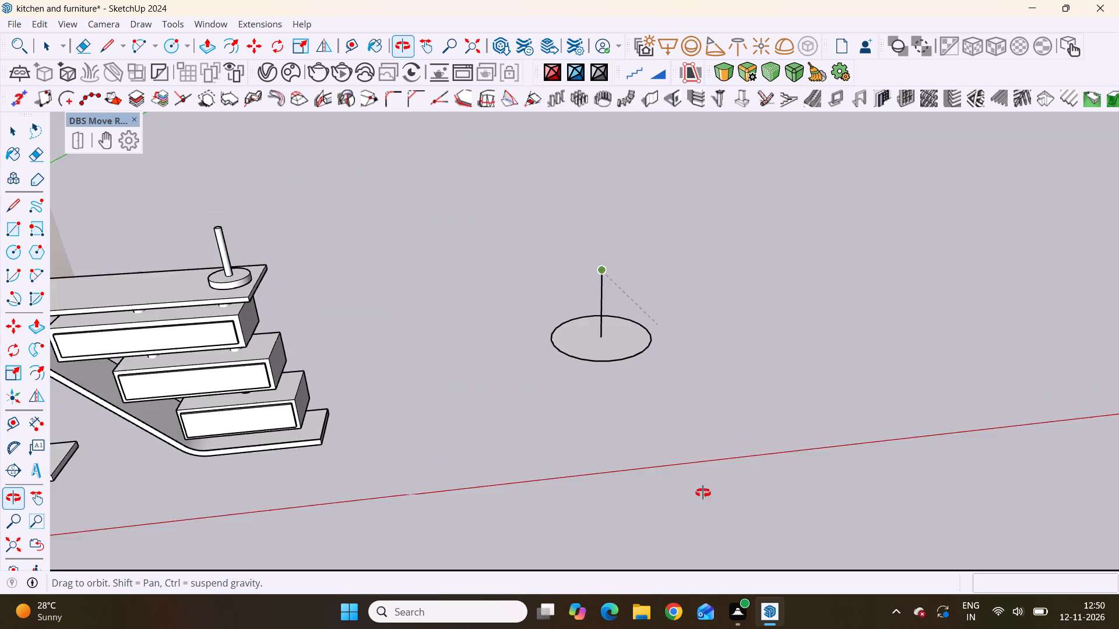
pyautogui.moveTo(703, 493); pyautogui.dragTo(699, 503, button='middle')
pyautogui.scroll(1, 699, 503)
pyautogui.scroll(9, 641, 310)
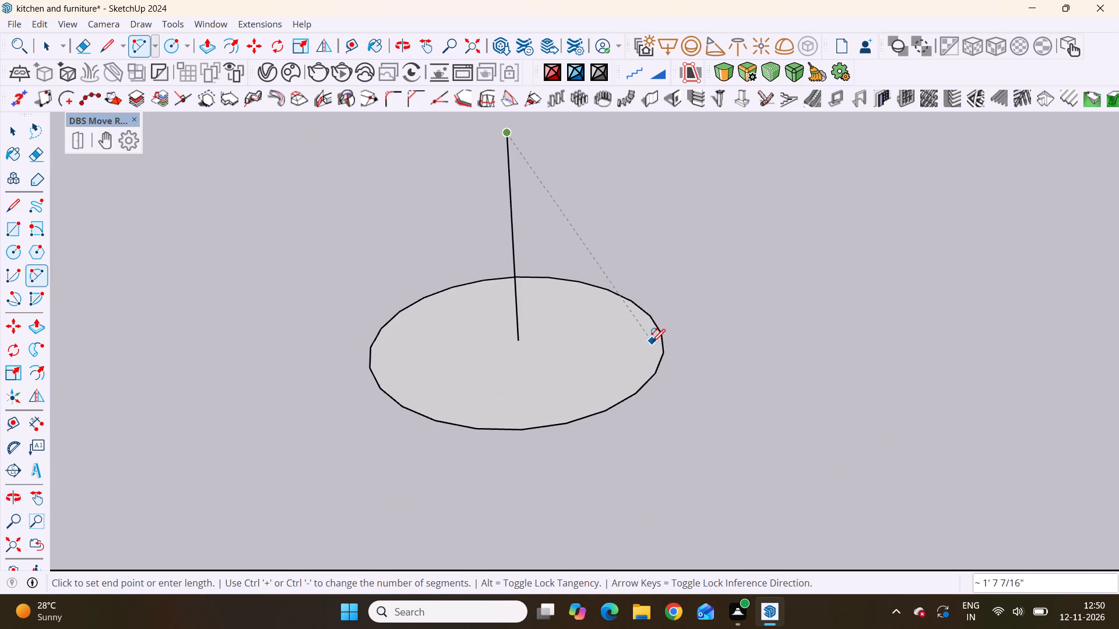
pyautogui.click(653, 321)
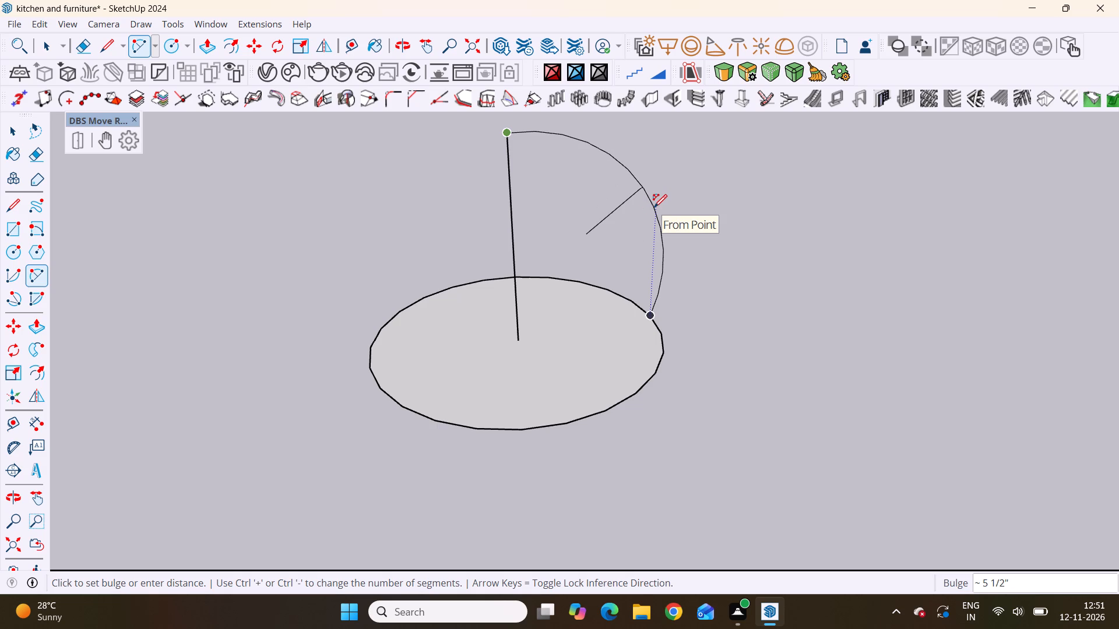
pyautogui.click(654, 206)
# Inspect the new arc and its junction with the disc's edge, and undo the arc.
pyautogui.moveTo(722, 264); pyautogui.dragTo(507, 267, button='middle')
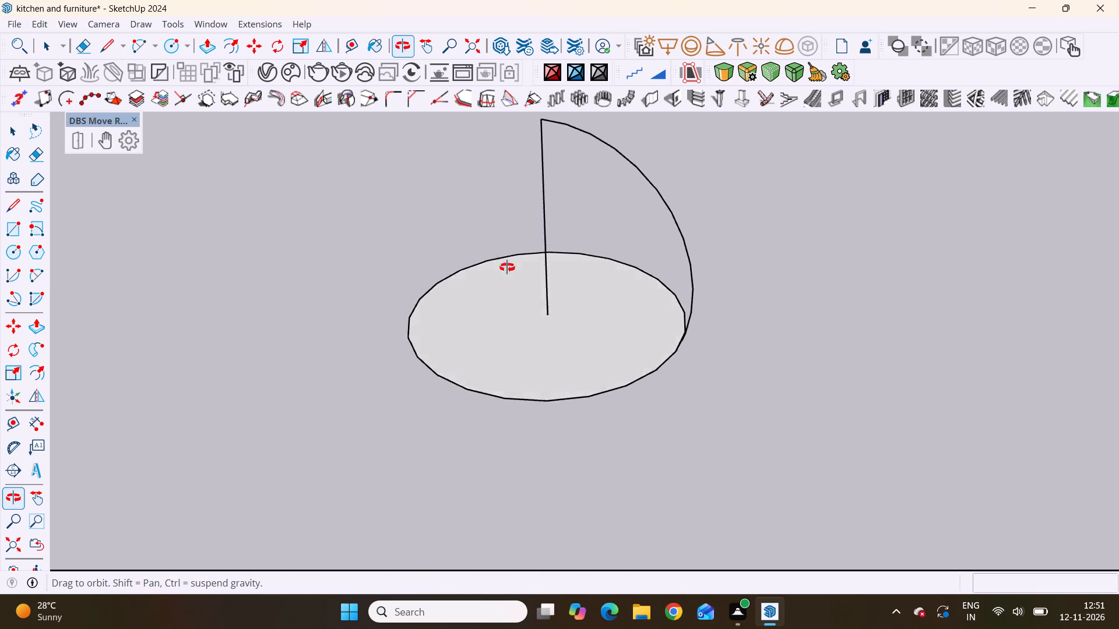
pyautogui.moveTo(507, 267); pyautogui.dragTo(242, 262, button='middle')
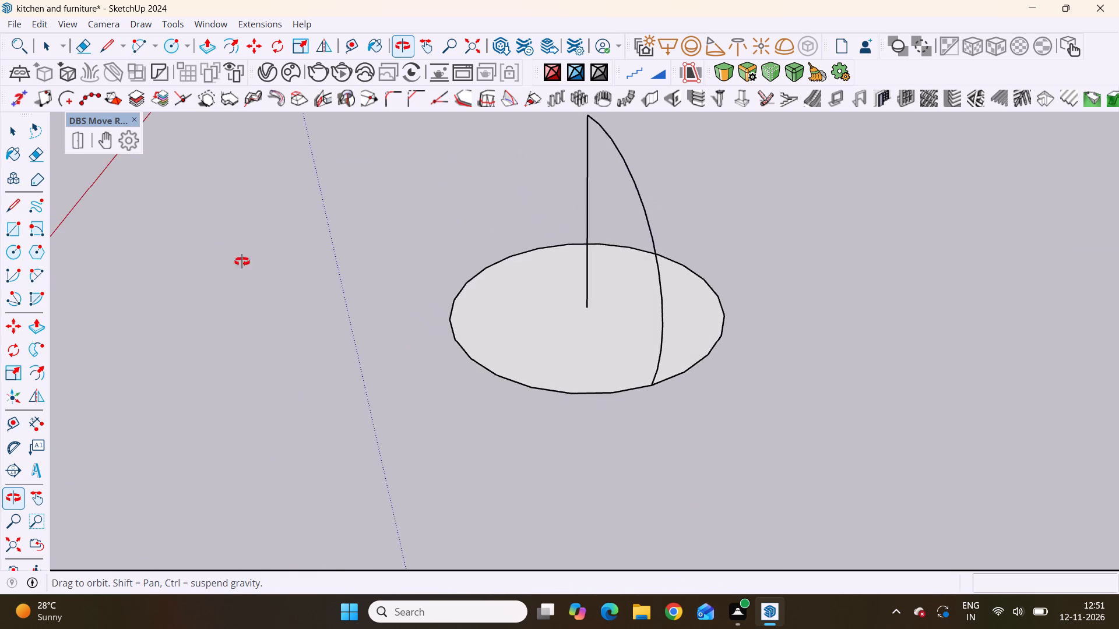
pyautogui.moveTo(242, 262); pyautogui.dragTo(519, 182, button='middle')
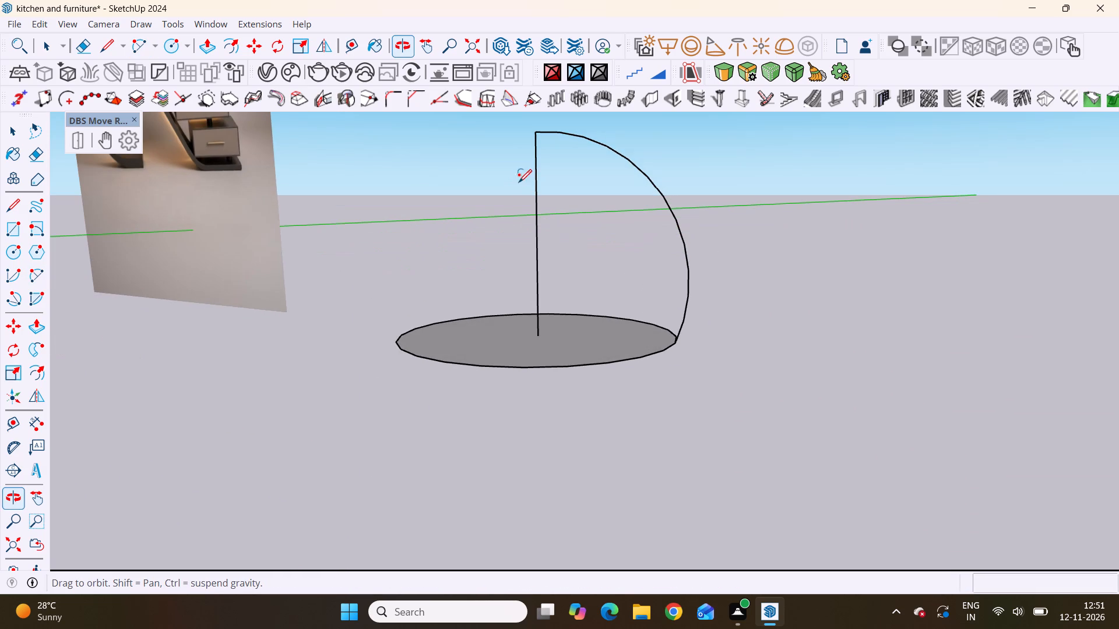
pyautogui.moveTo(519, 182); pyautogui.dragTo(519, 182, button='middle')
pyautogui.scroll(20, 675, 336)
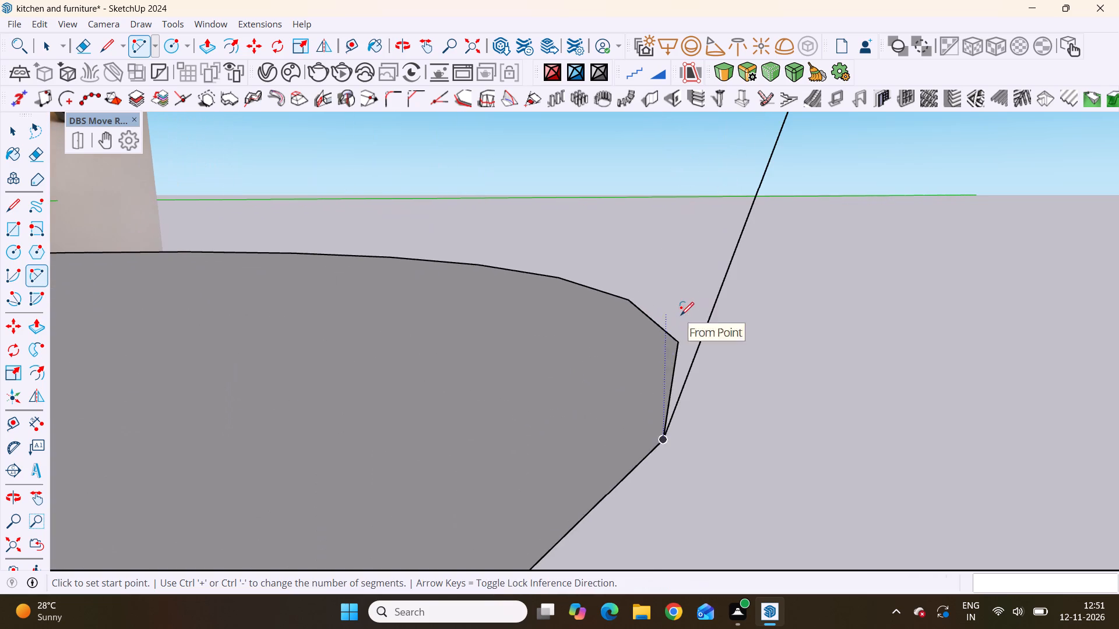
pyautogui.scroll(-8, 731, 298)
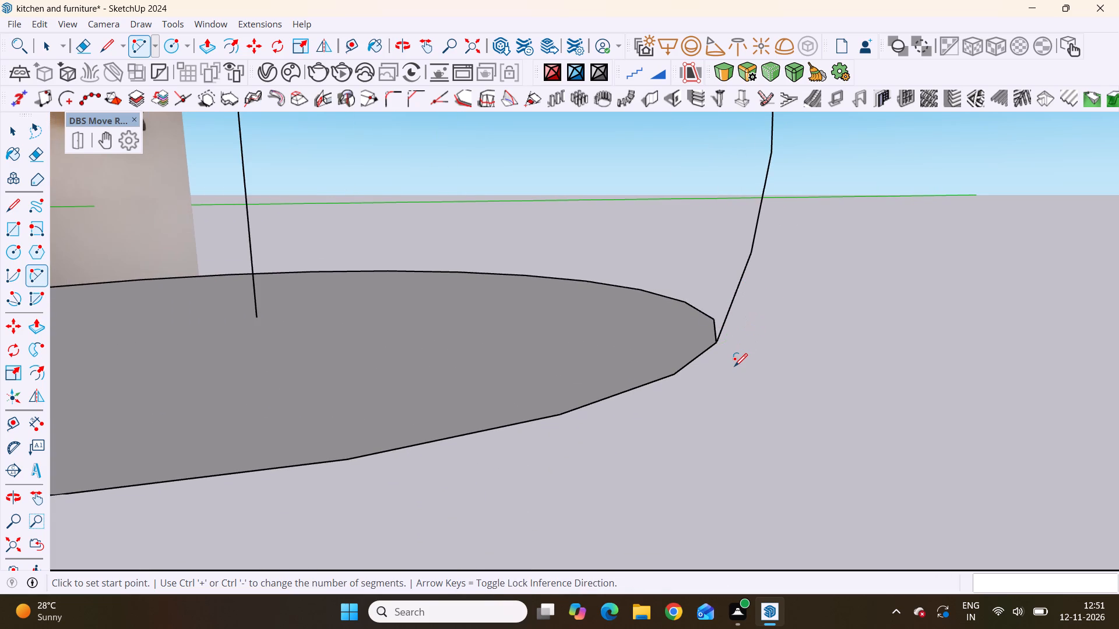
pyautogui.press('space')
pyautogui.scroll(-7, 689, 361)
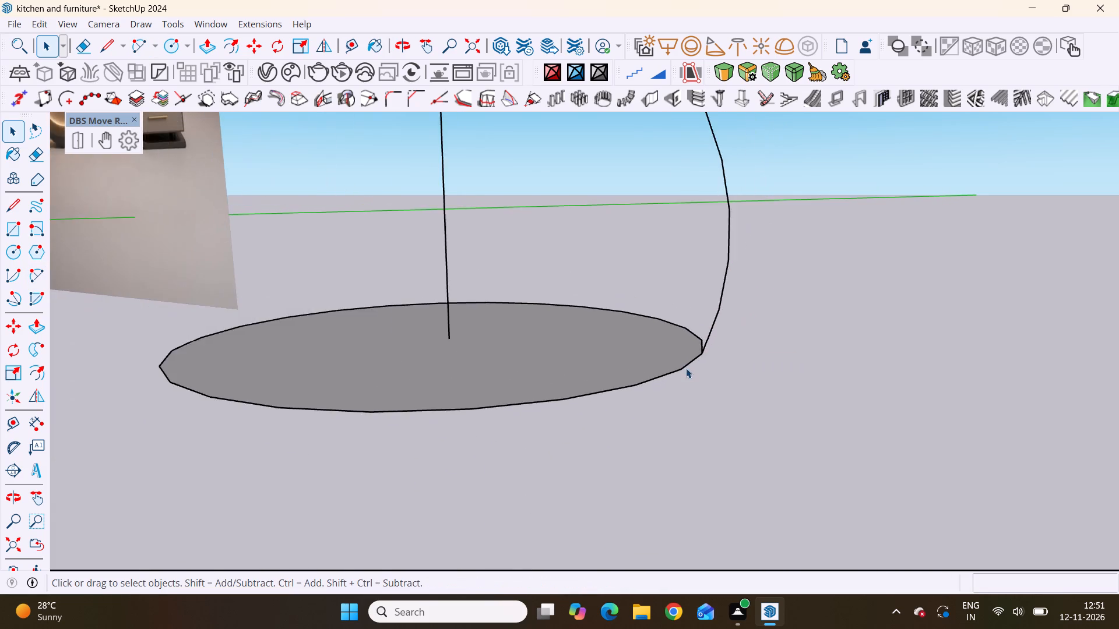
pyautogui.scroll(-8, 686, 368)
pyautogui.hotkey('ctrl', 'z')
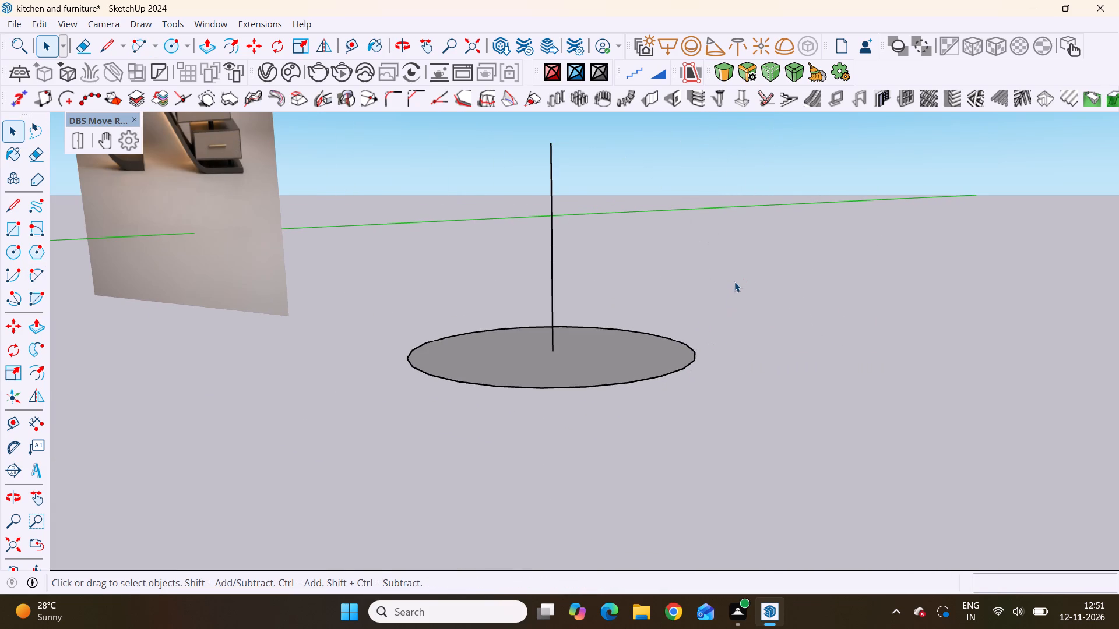
# Draw an arc from the top of the upright line to a point on the disc's edge, bulging outward about 5 5/8".
pyautogui.press('a')
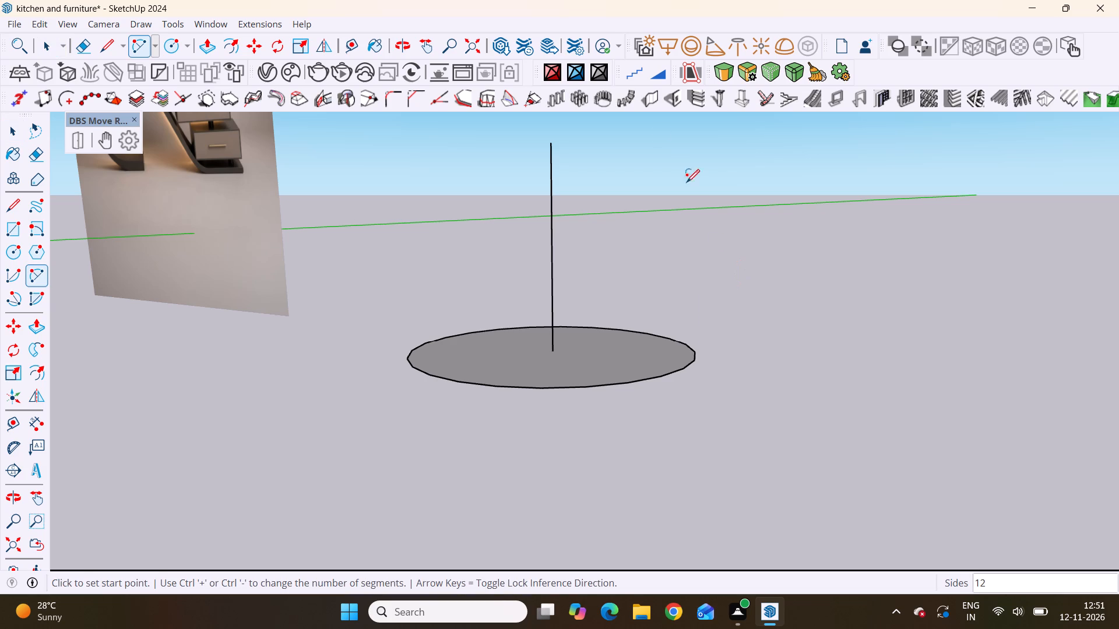
pyautogui.click(551, 139)
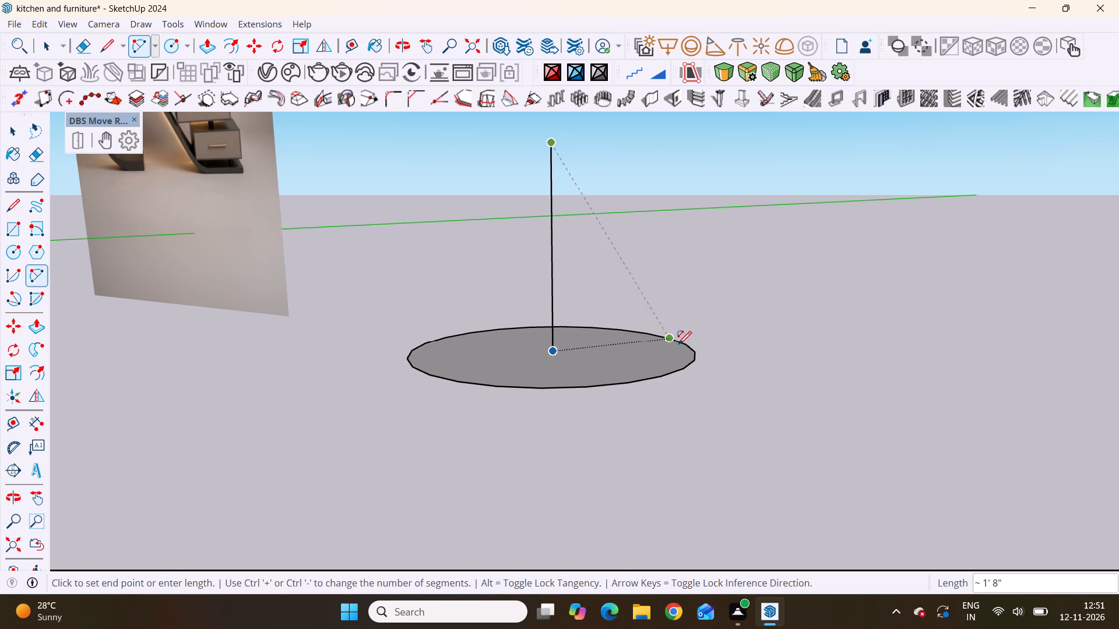
pyautogui.click(691, 345)
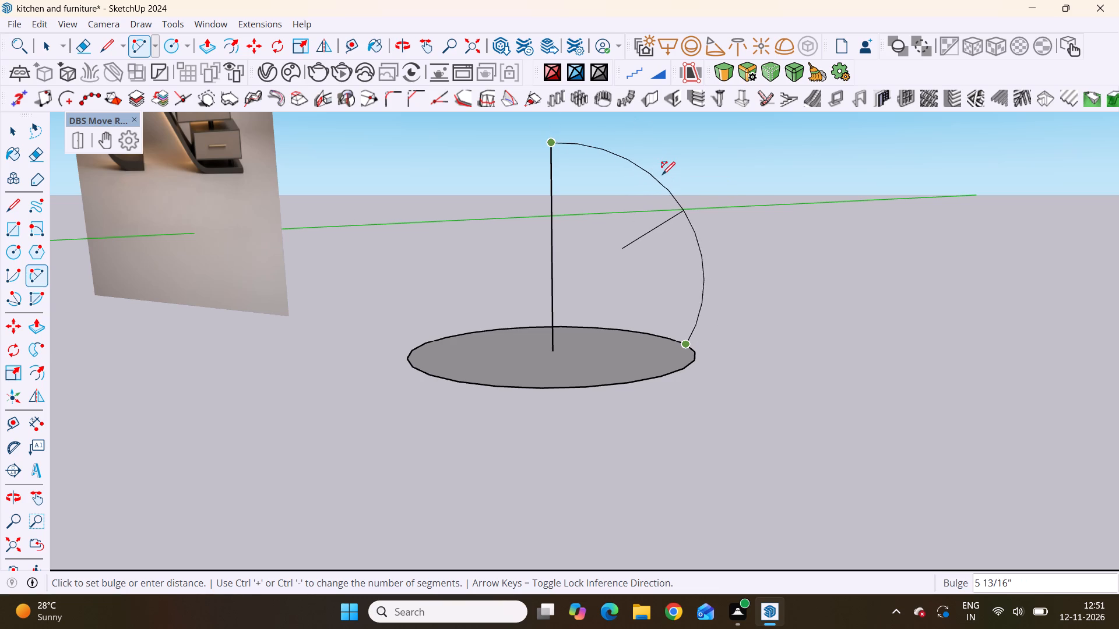
pyautogui.click(660, 176)
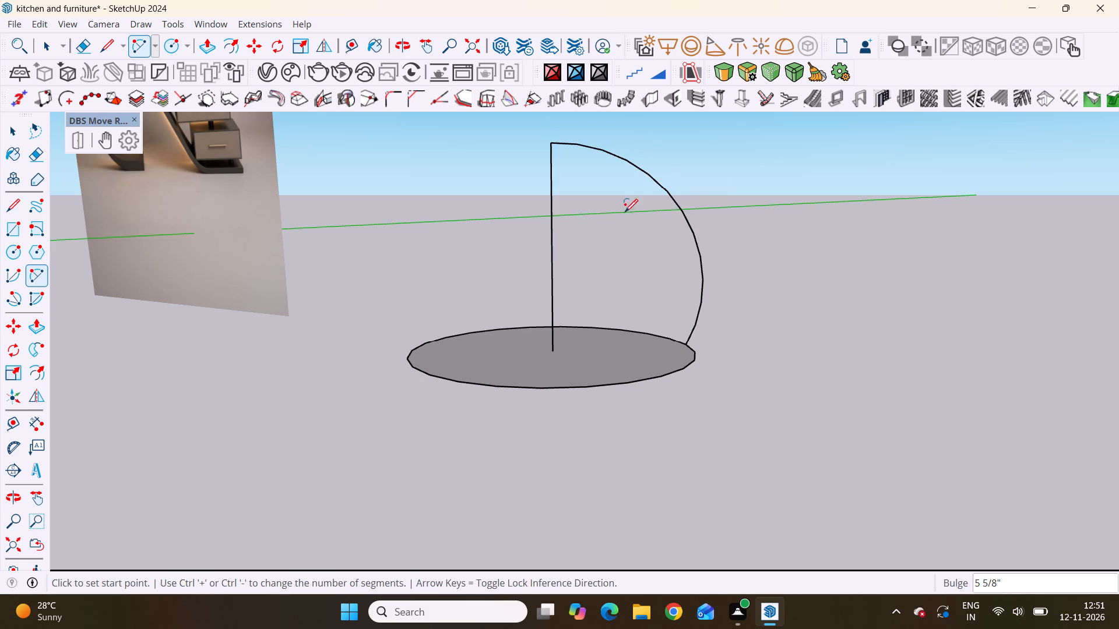
pyautogui.scroll(1, 642, 387)
pyautogui.press('space')
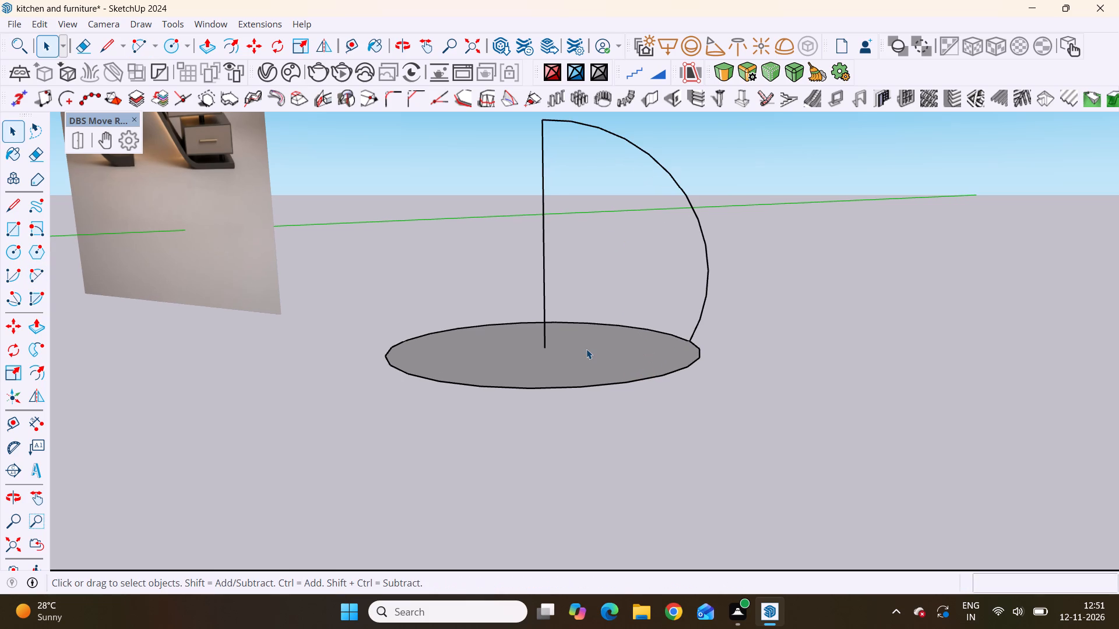
# Draw a line about 11 7/16" long from the foot of the upright line to an endpoint on the disc's edge.
pyautogui.press('l')
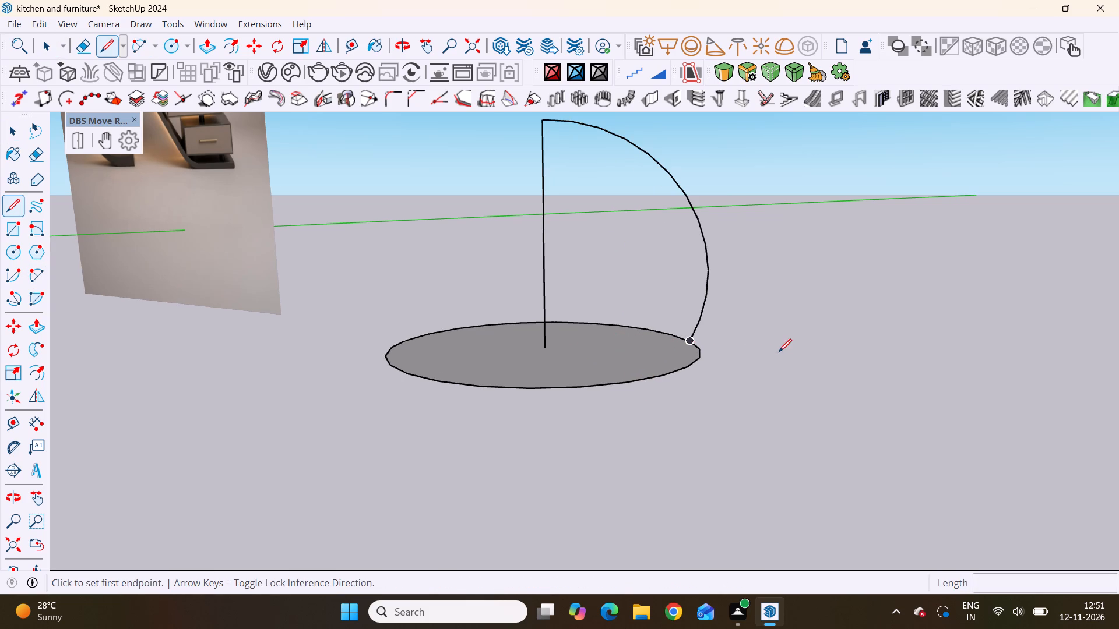
pyautogui.scroll(4, 682, 347)
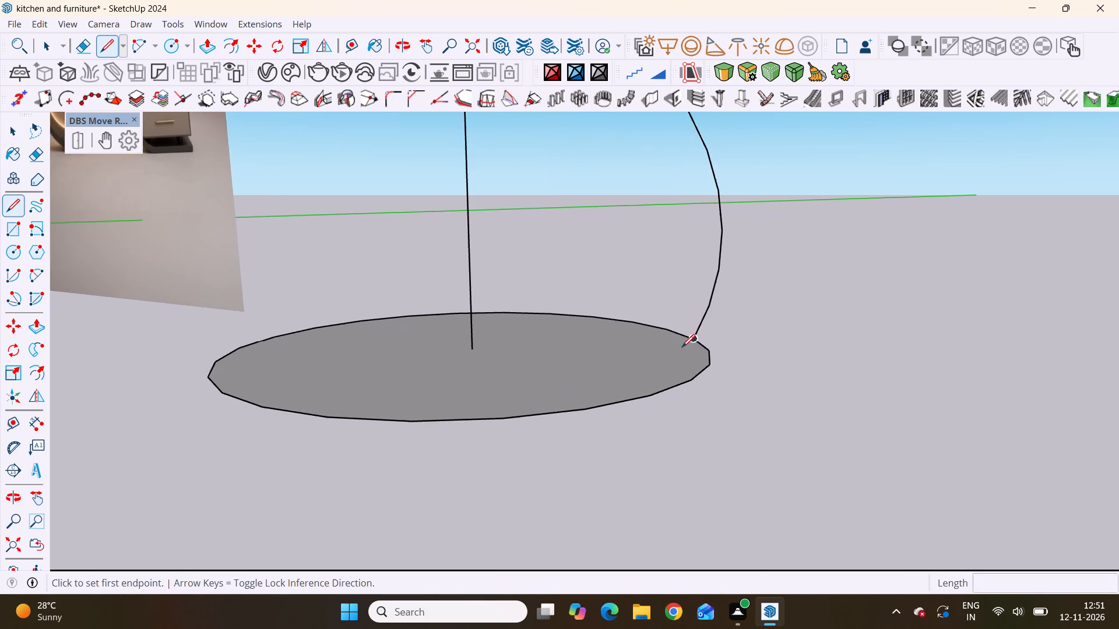
pyautogui.scroll(11, 680, 348)
pyautogui.scroll(4, 801, 292)
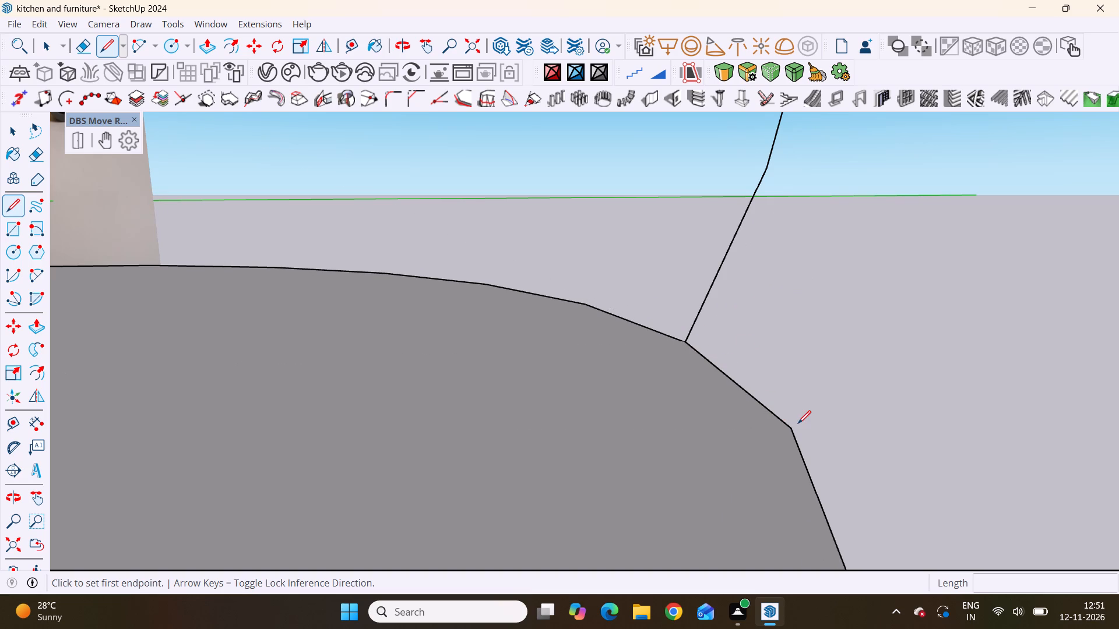
pyautogui.scroll(-14, 786, 366)
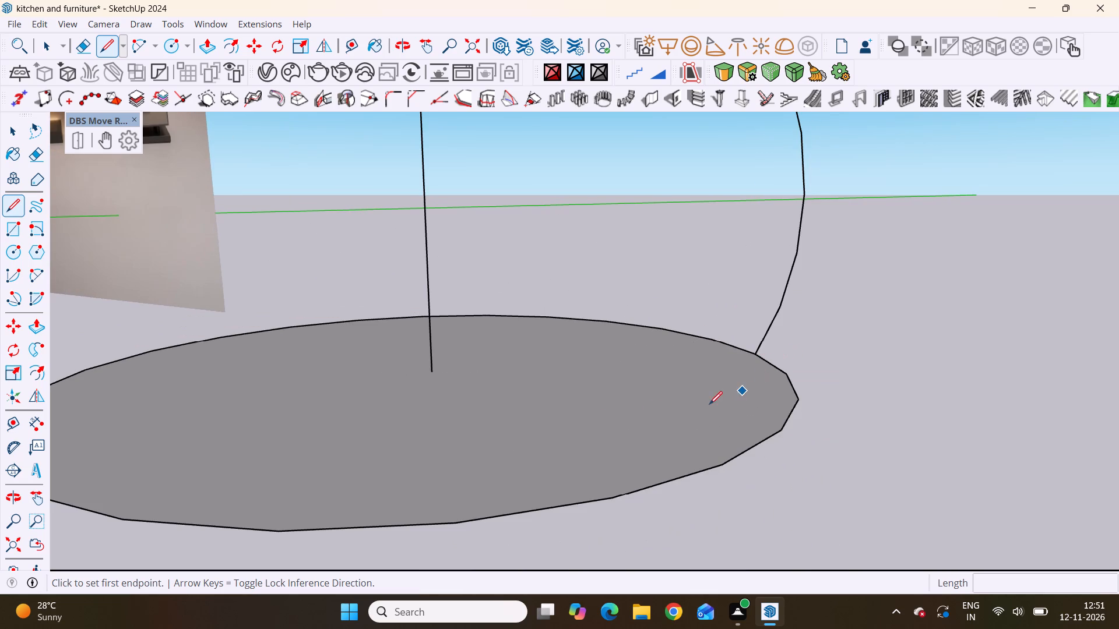
pyautogui.click(438, 370)
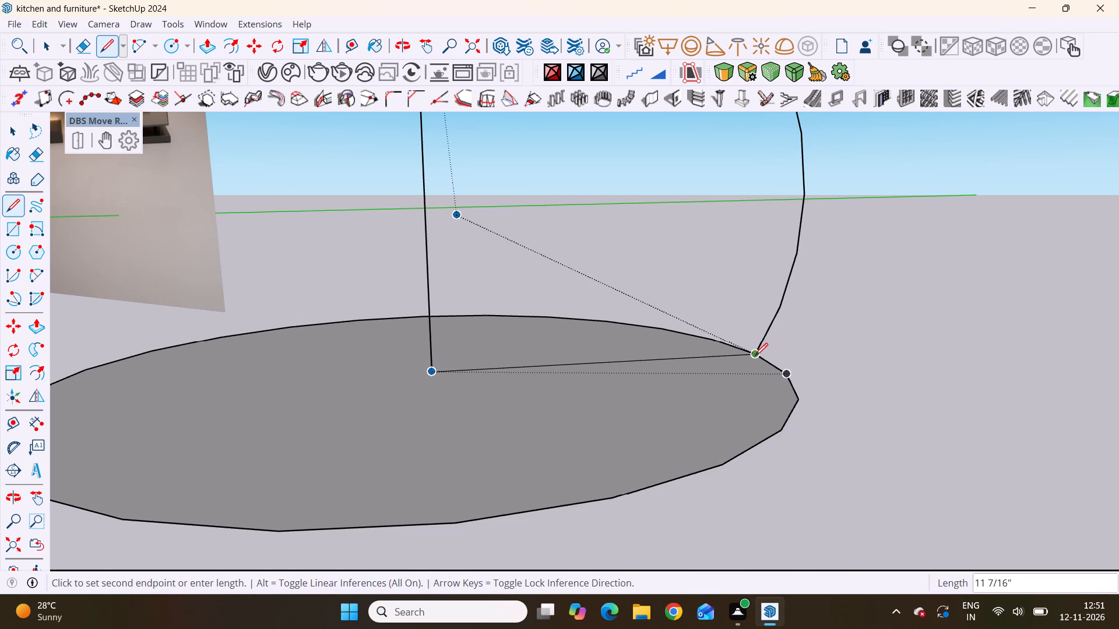
pyautogui.click(783, 375)
pyautogui.press('space')
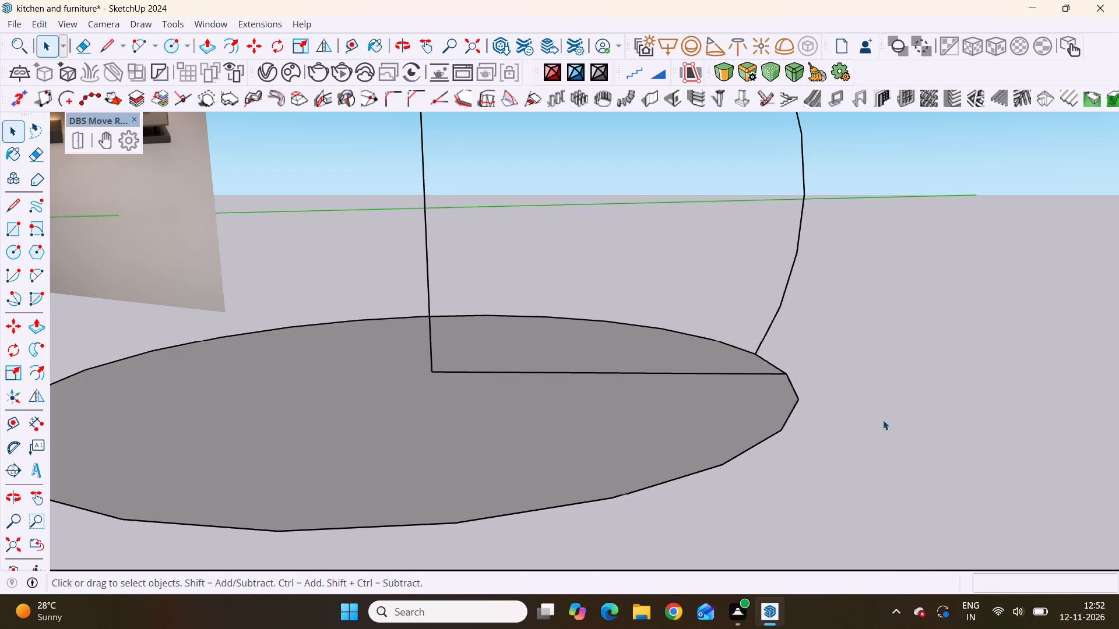
# Delete the arc between the top of the upright line and the disc's edge.
pyautogui.scroll(-8, 626, 374)
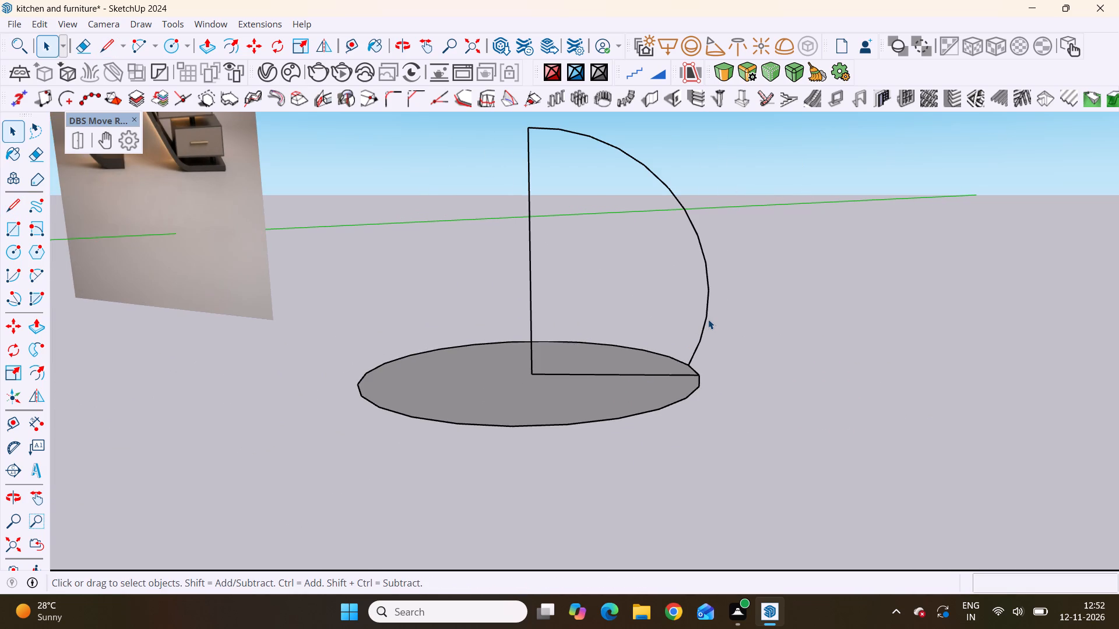
pyautogui.click(695, 224)
pyautogui.click(692, 227)
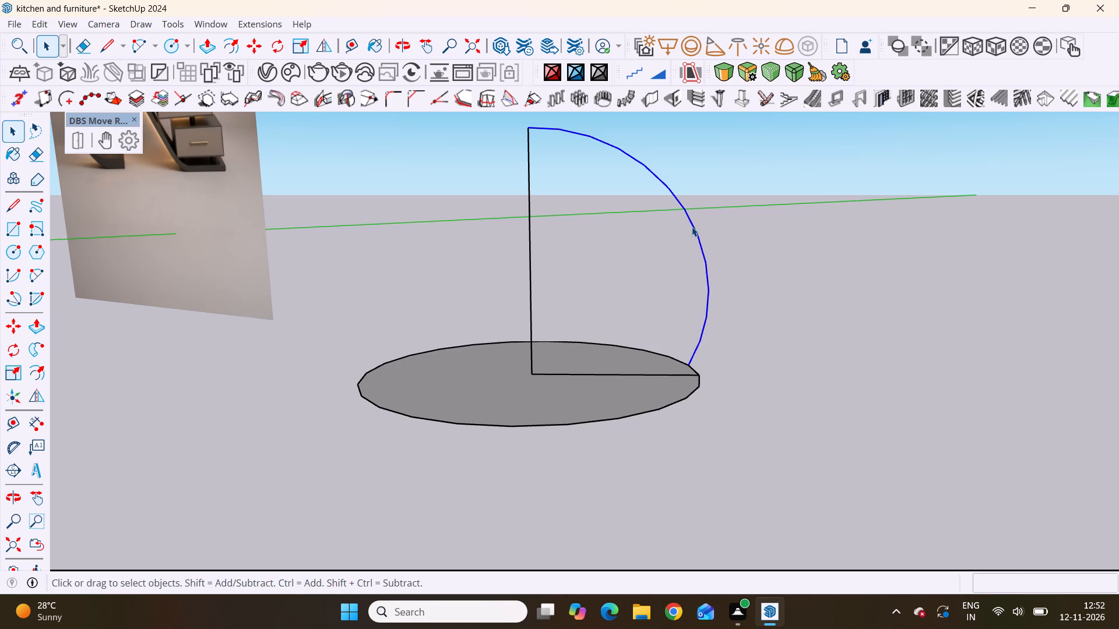
pyautogui.press('Delete')
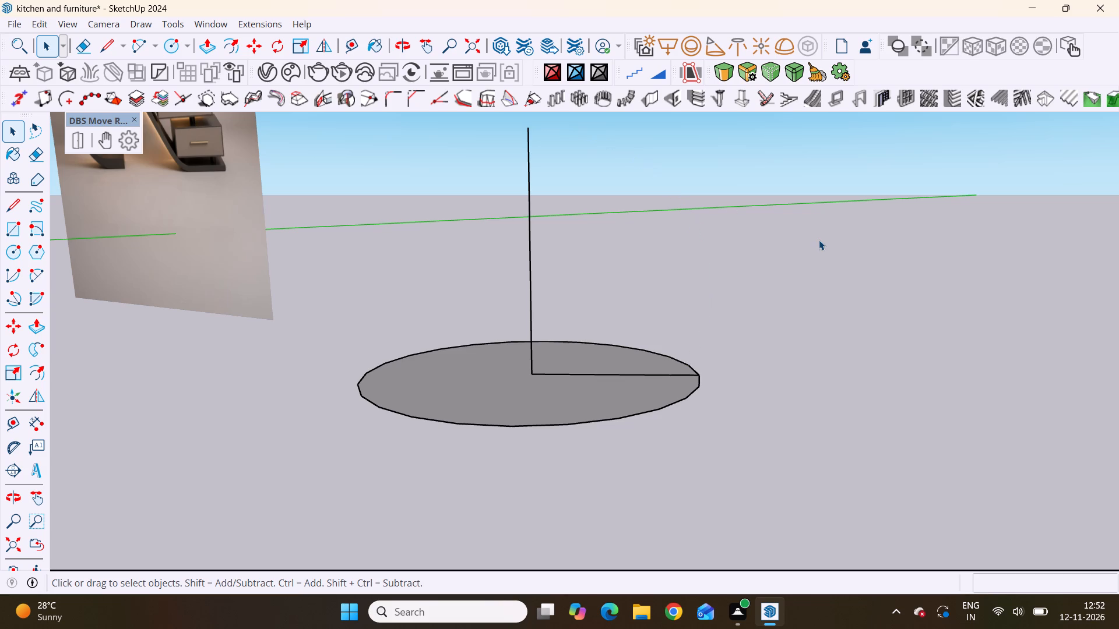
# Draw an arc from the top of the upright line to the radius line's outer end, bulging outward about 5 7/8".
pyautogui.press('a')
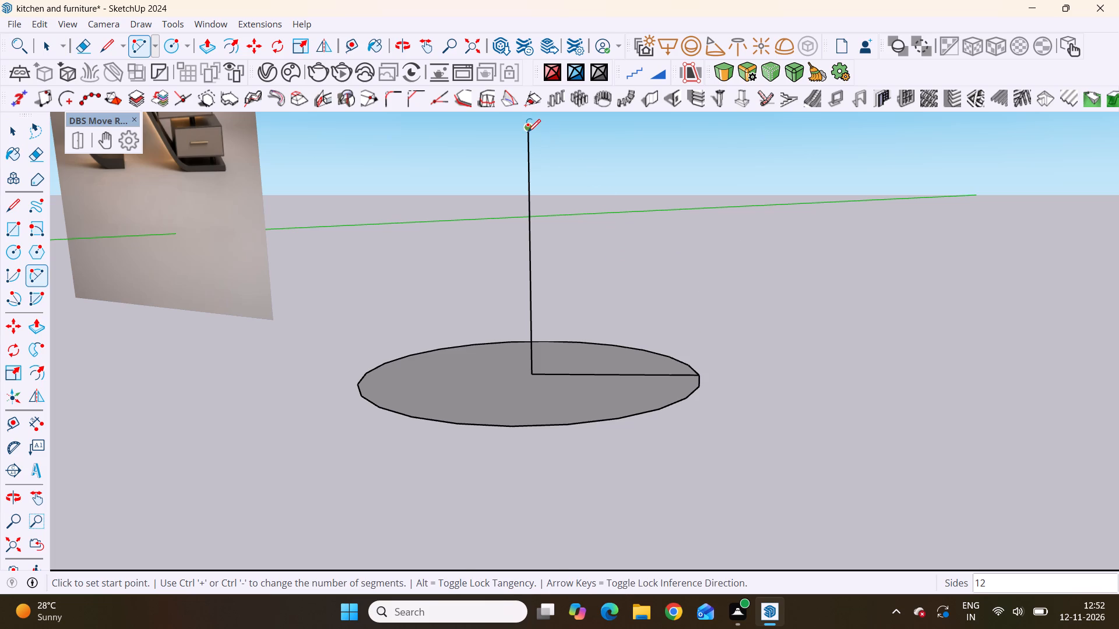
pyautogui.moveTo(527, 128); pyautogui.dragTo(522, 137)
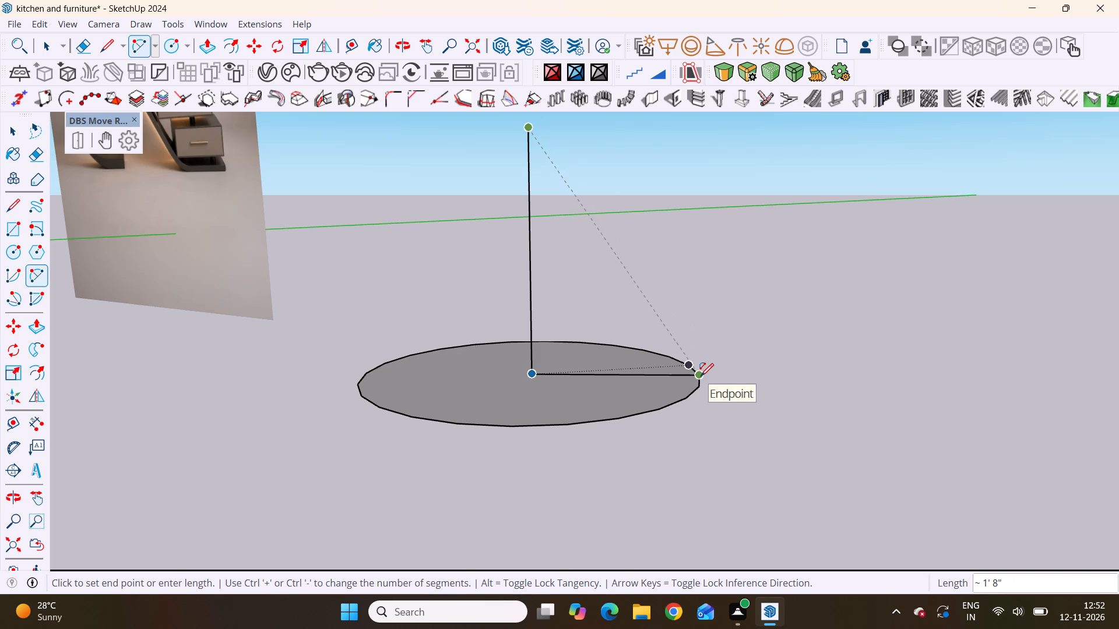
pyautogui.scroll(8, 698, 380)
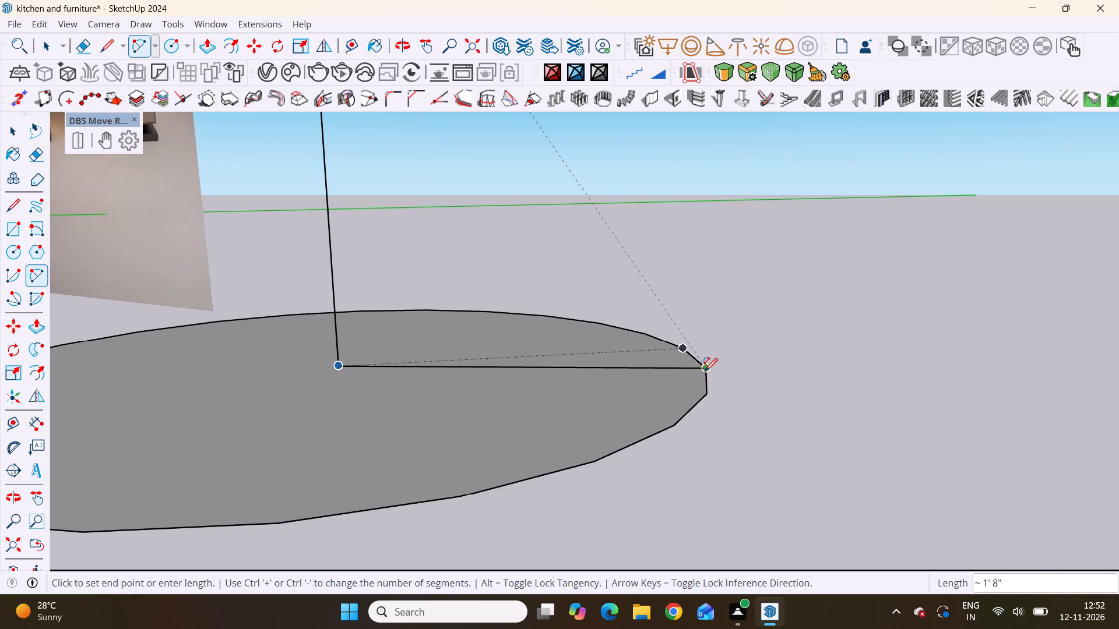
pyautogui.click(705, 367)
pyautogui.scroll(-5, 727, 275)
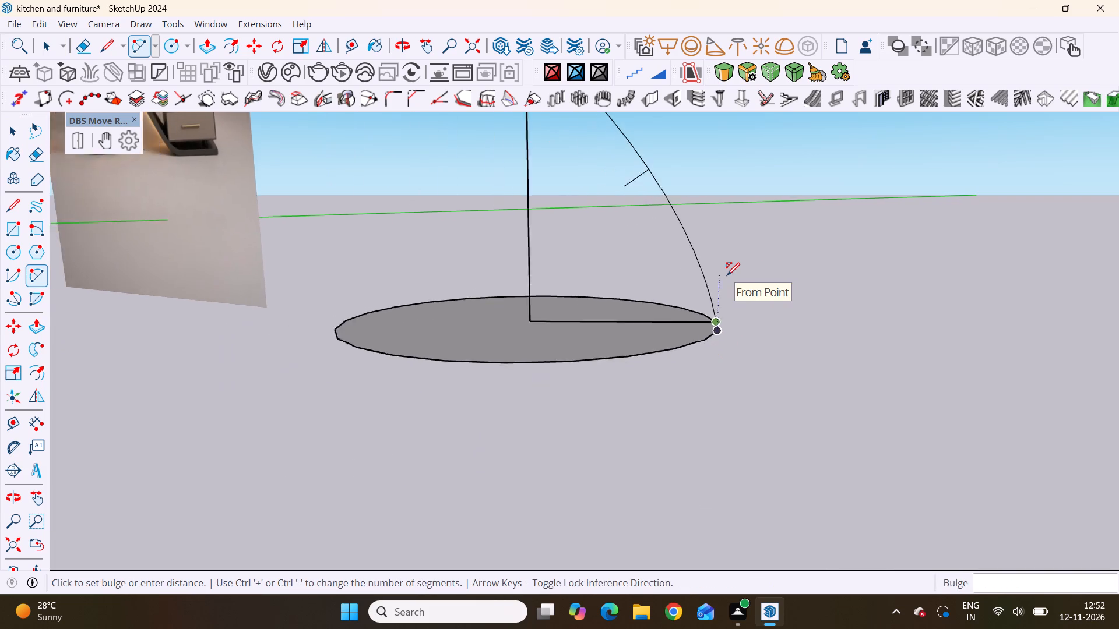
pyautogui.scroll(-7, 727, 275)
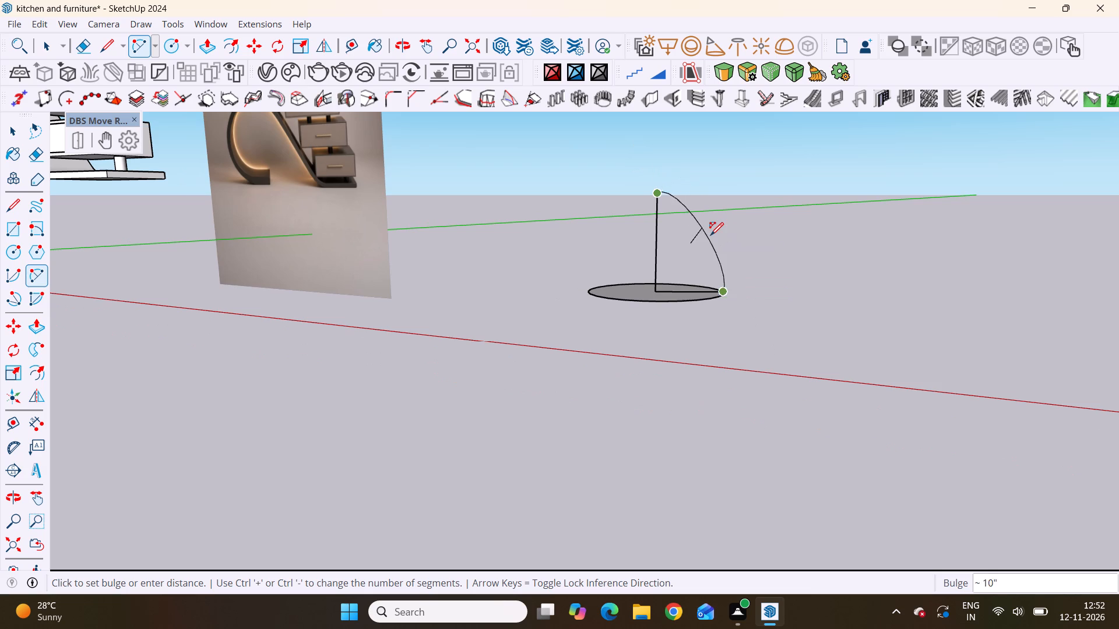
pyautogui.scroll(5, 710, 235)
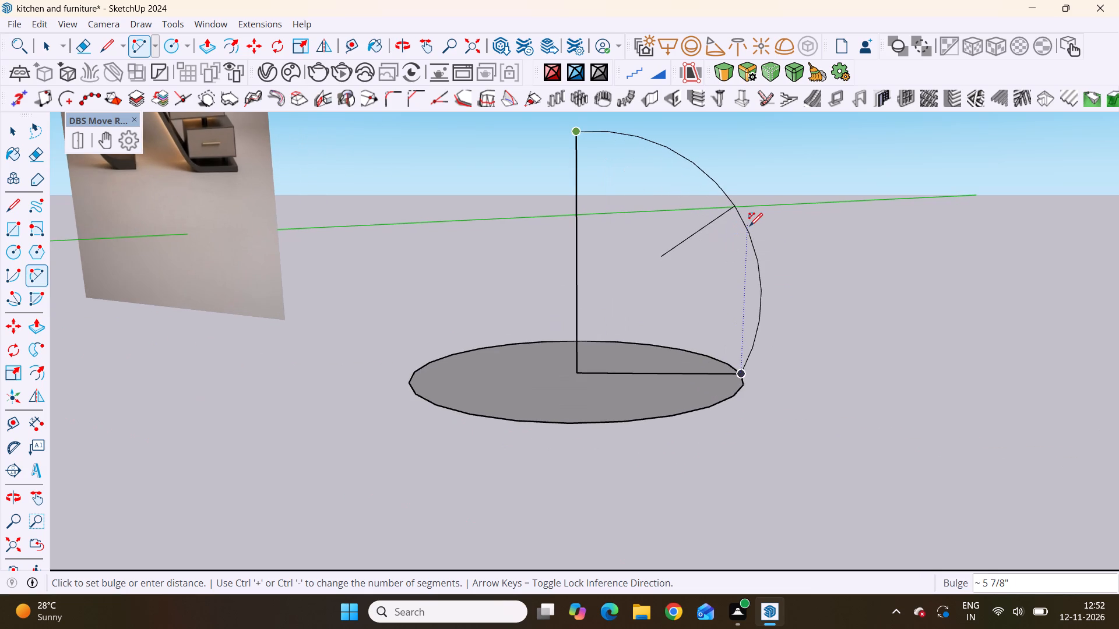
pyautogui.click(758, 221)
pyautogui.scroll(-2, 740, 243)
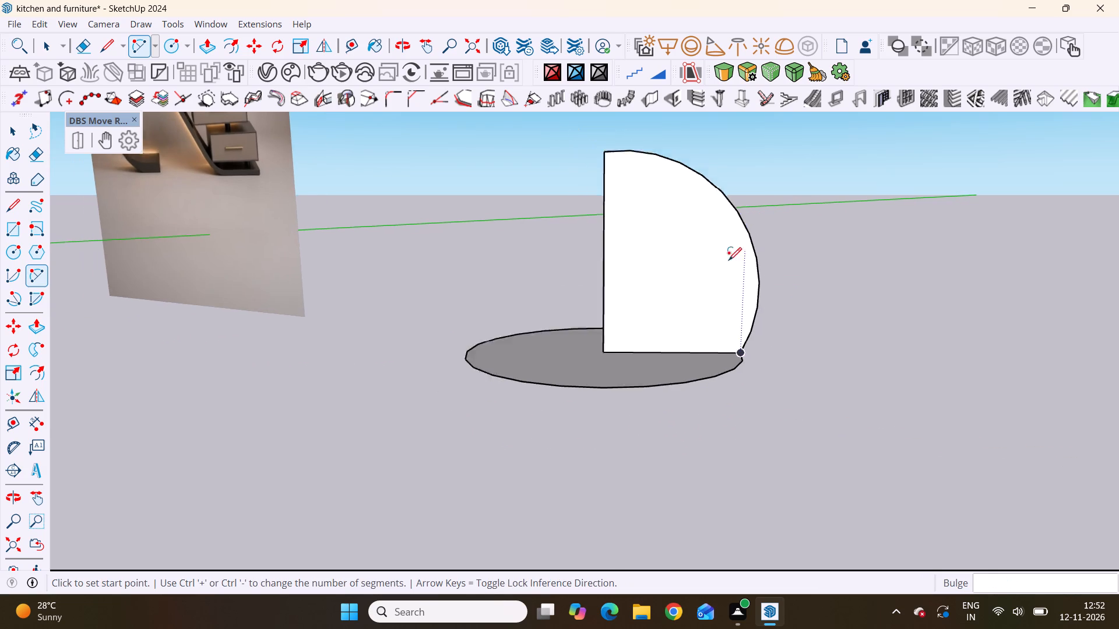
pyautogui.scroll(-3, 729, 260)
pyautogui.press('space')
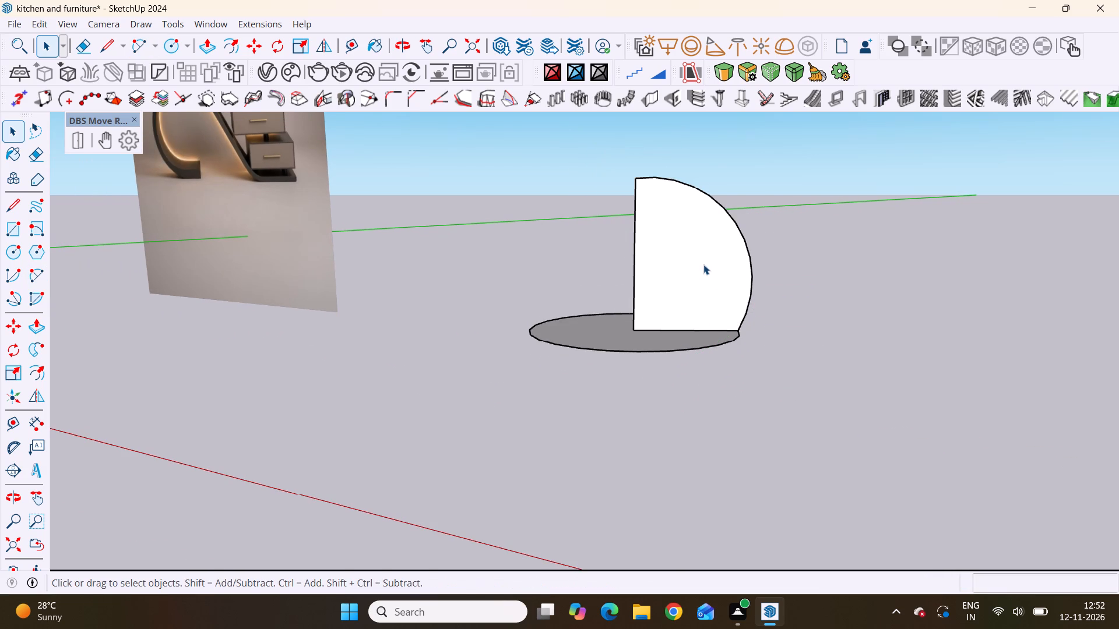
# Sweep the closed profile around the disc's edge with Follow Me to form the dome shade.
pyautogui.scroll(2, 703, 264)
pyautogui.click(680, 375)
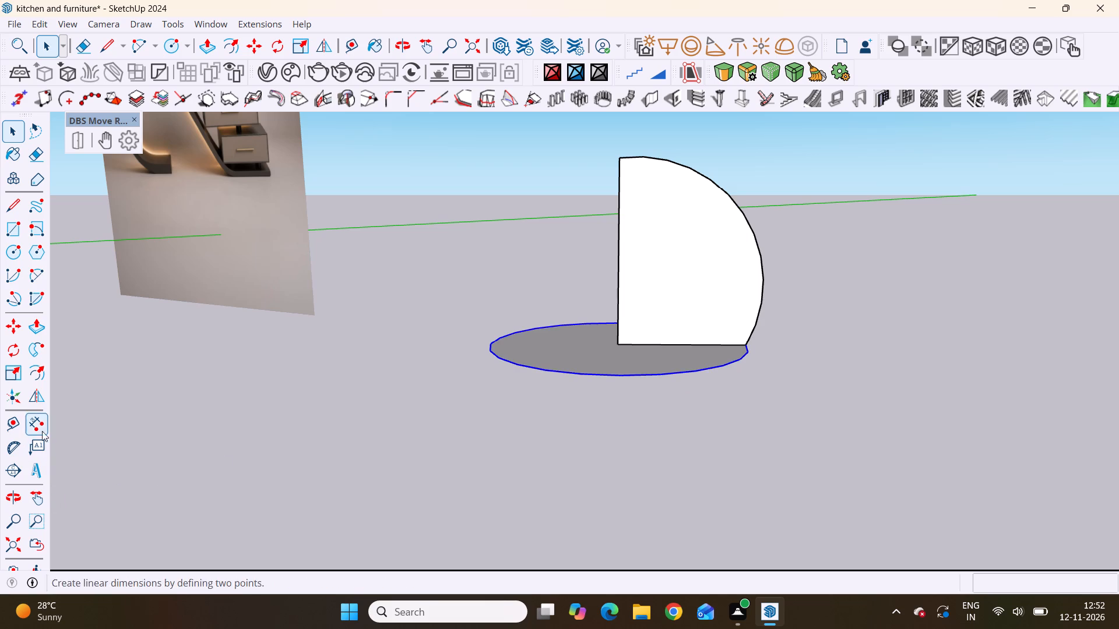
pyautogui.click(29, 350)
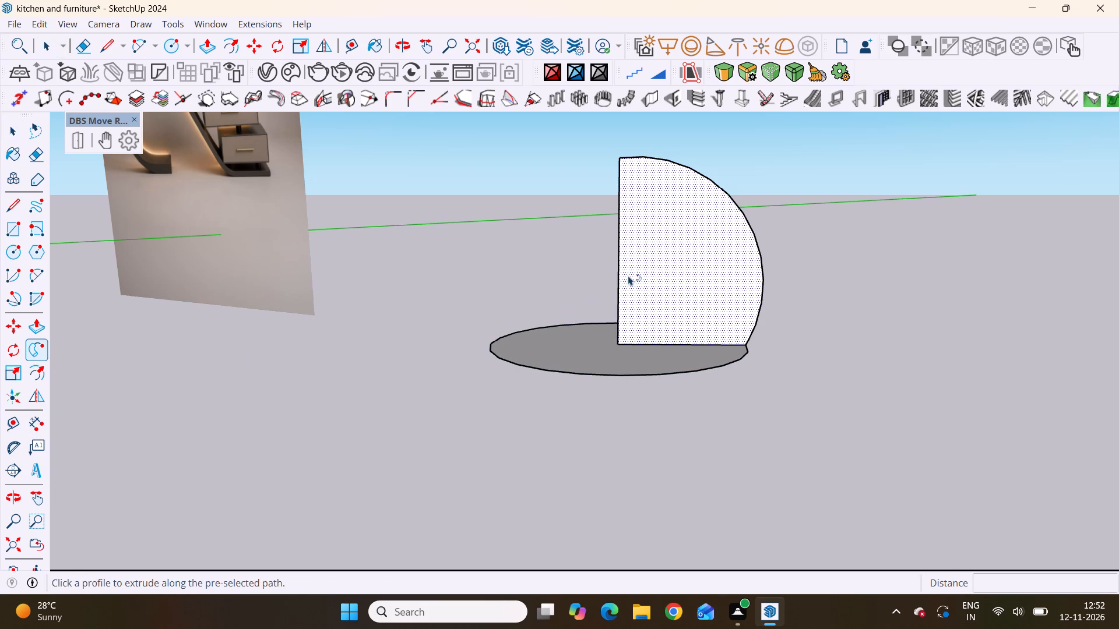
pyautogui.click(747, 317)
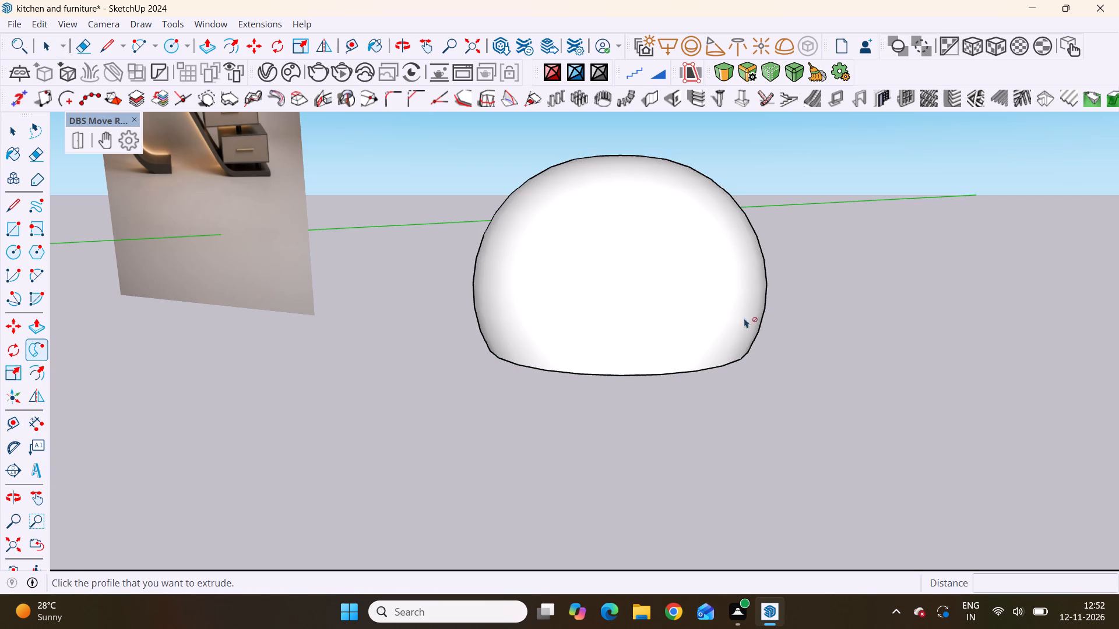
# Examine the dome's shape from above, below and the side, comparing it with the lamp in the reference image.
pyautogui.scroll(-11, 707, 372)
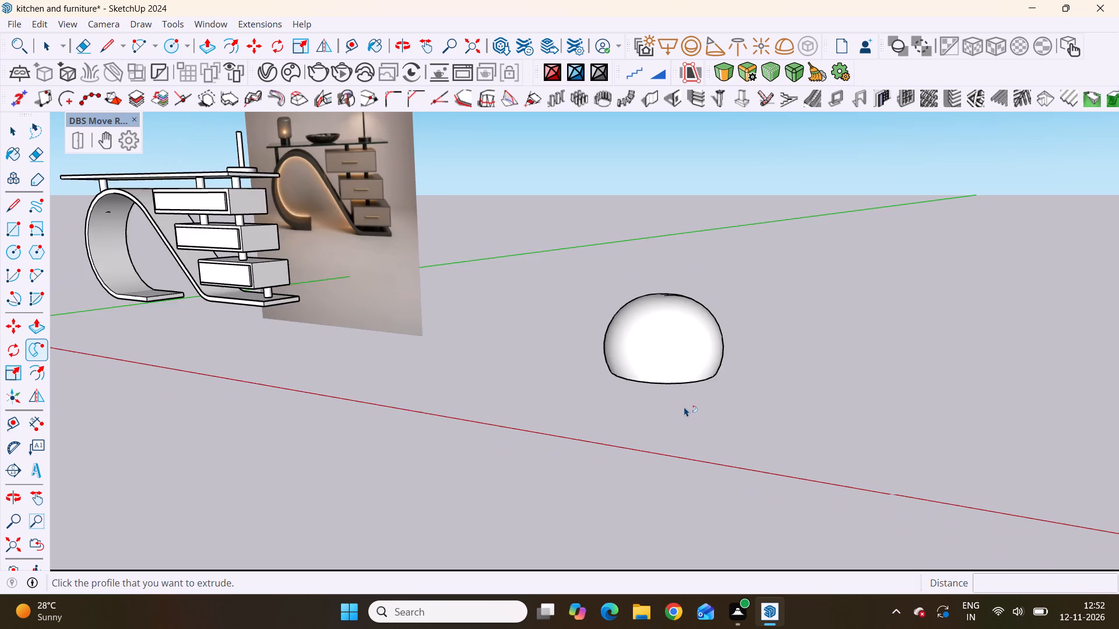
pyautogui.scroll(-3, 684, 407)
pyautogui.moveTo(703, 407); pyautogui.dragTo(636, 586, button='middle')
pyautogui.scroll(1, 679, 493)
pyautogui.moveTo(511, 362); pyautogui.dragTo(433, 358, button='middle')
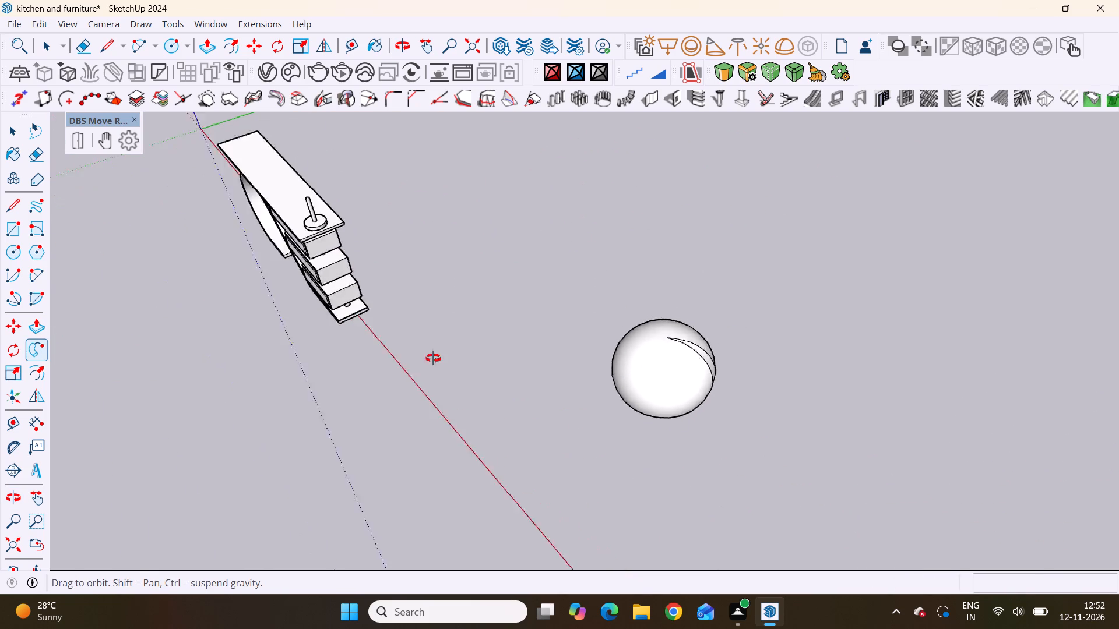
pyautogui.moveTo(433, 358); pyautogui.dragTo(217, 259, button='middle')
pyautogui.scroll(1, 217, 259)
pyautogui.scroll(8, 696, 453)
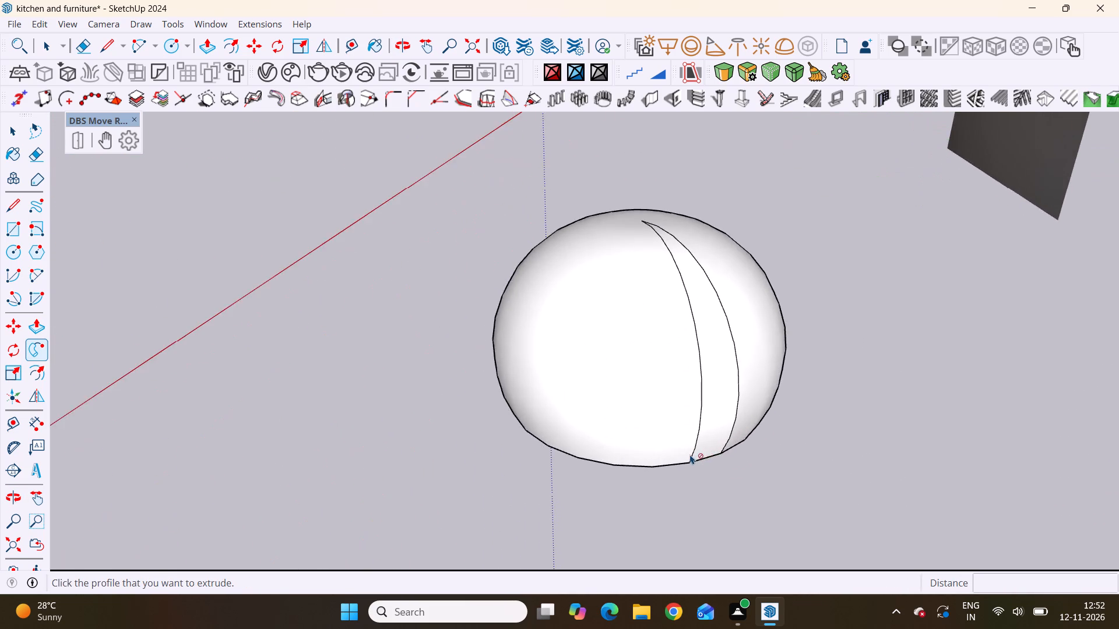
pyautogui.scroll(6, 690, 454)
pyautogui.scroll(-14, 729, 331)
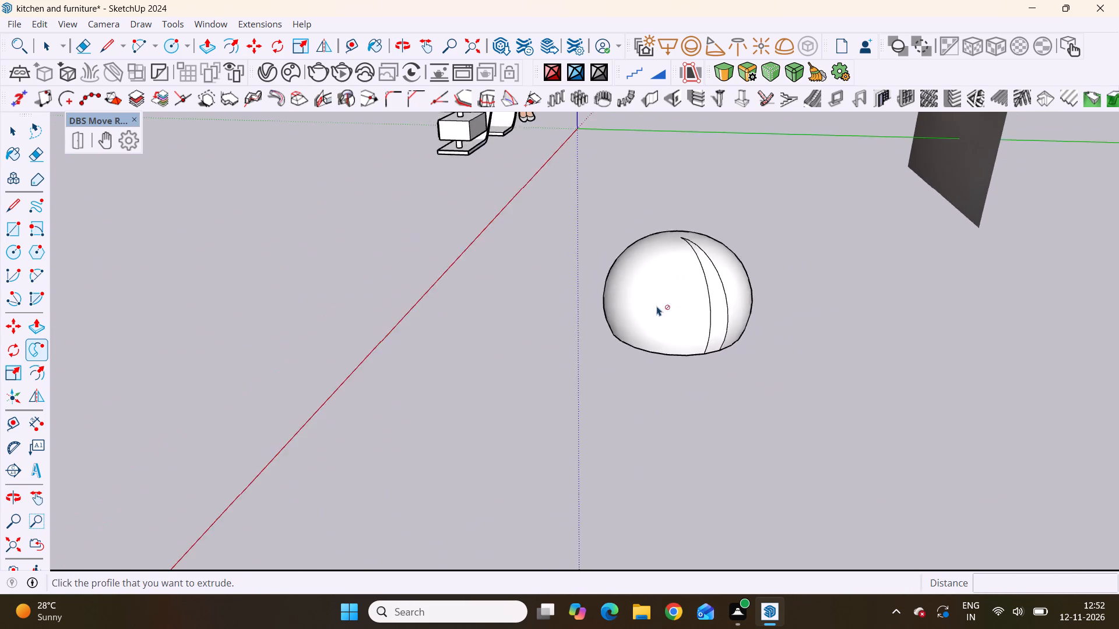
pyautogui.scroll(-12, 657, 306)
pyautogui.scroll(-9, 599, 322)
pyautogui.scroll(1, 592, 324)
pyautogui.moveTo(592, 324); pyautogui.dragTo(998, 314, button='middle')
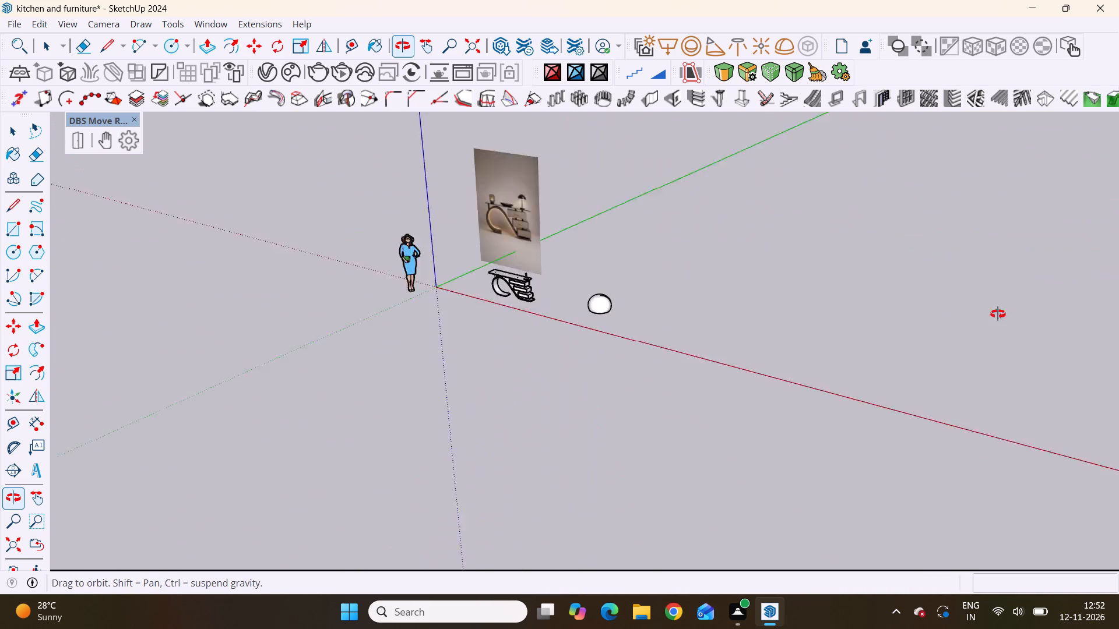
pyautogui.moveTo(998, 314); pyautogui.dragTo(1084, 198, button='middle')
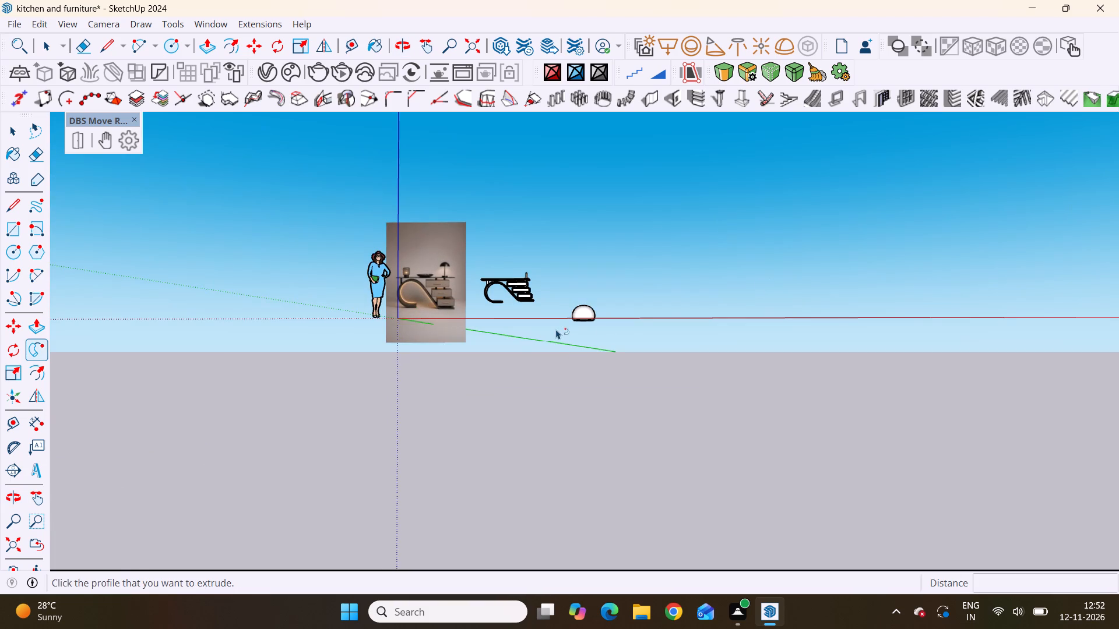
pyautogui.scroll(10, 554, 329)
pyautogui.moveTo(646, 298); pyautogui.dragTo(648, 239, button='middle')
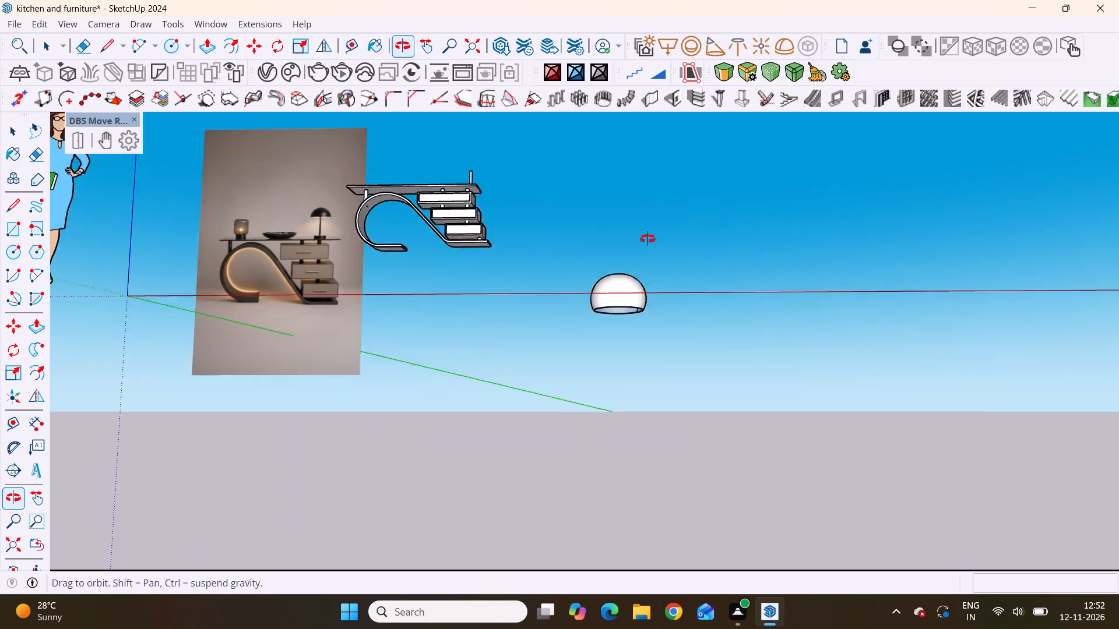
pyautogui.moveTo(648, 239); pyautogui.dragTo(577, 402, button='middle')
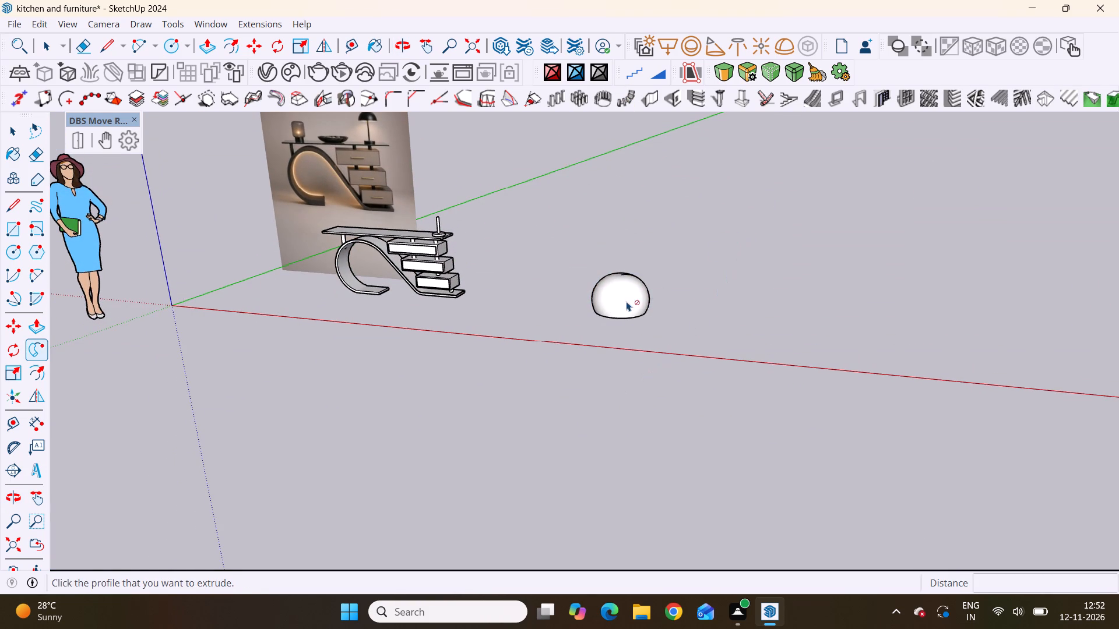
pyautogui.scroll(-11, 624, 303)
pyautogui.scroll(6, 532, 235)
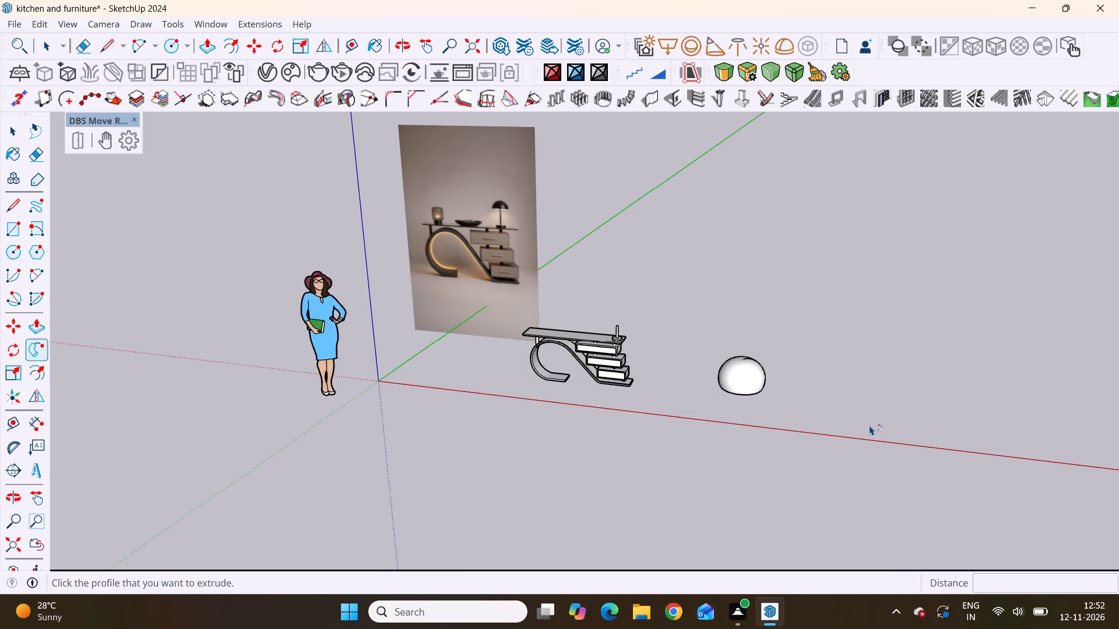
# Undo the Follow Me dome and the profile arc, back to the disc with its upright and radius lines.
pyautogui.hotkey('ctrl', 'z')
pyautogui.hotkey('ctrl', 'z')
# Examine the disc with its upright and radius lines against the console and the reference image.
pyautogui.scroll(2, 717, 395)
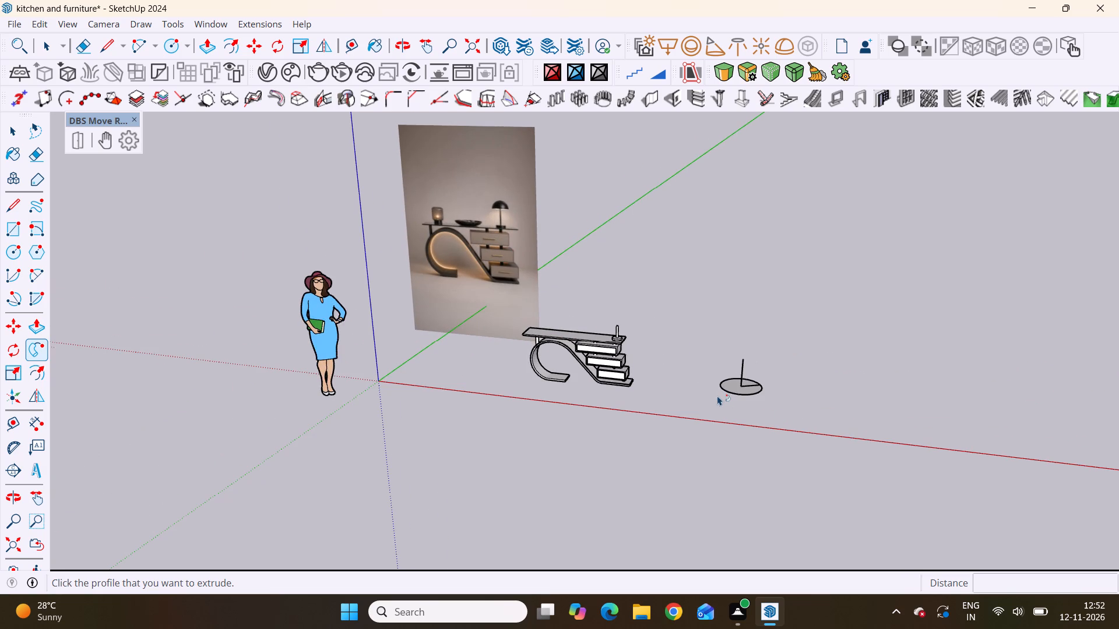
pyautogui.scroll(1, 717, 395)
pyautogui.moveTo(782, 420); pyautogui.dragTo(683, 387, button='middle')
pyautogui.scroll(5, 724, 400)
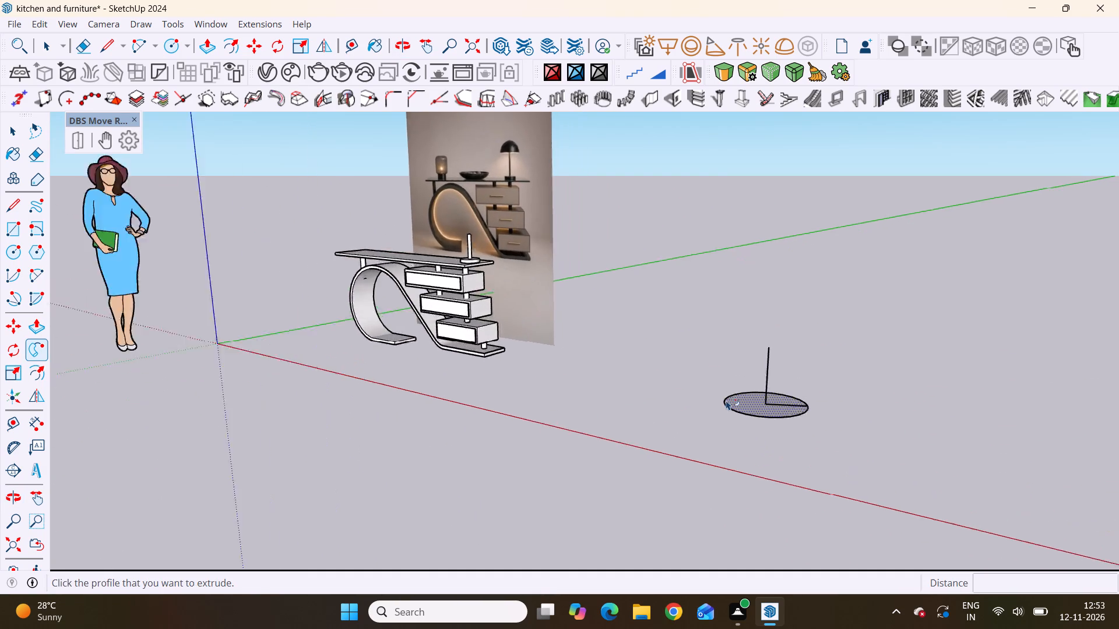
pyautogui.scroll(1, 726, 400)
pyautogui.scroll(3, 853, 440)
pyautogui.scroll(-7, 917, 351)
pyautogui.scroll(5, 779, 471)
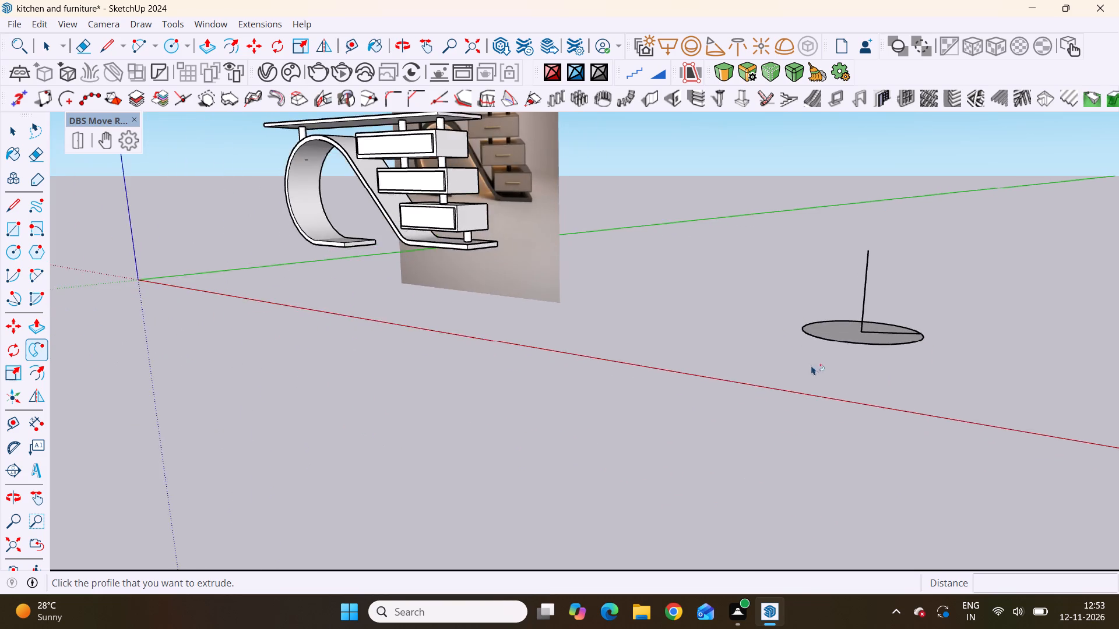
pyautogui.scroll(1, 921, 382)
pyautogui.moveTo(1027, 409); pyautogui.dragTo(909, 367, button='middle')
pyautogui.scroll(1, 696, 355)
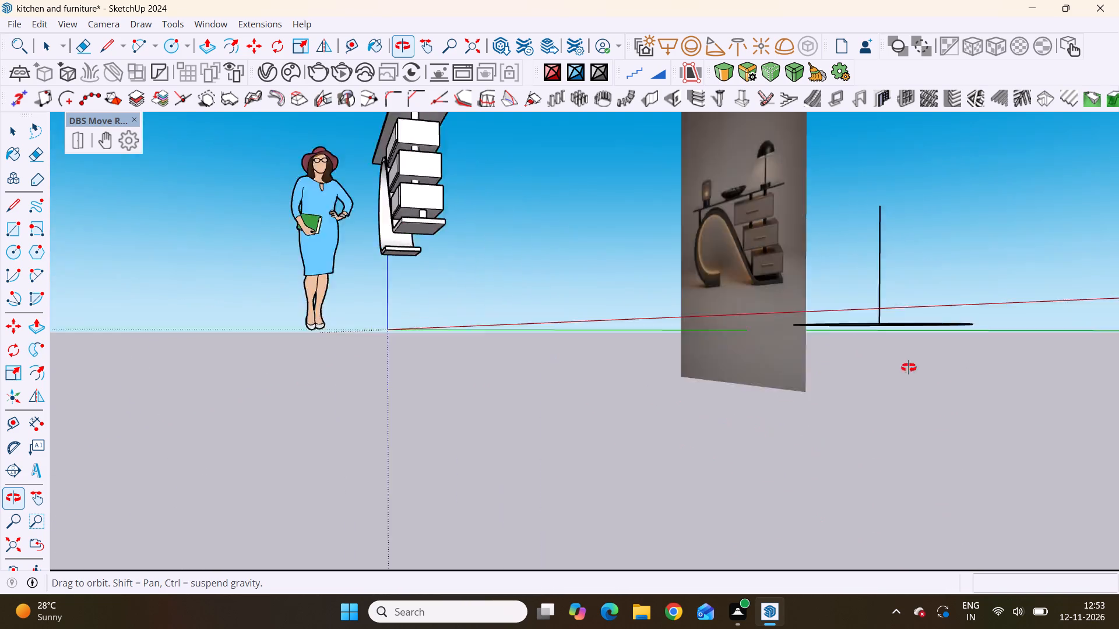
pyautogui.moveTo(909, 367); pyautogui.dragTo(1118, 476, button='middle')
pyautogui.scroll(-10, 522, 446)
pyautogui.scroll(1, 577, 443)
pyautogui.moveTo(647, 431); pyautogui.dragTo(732, 406, button='middle')
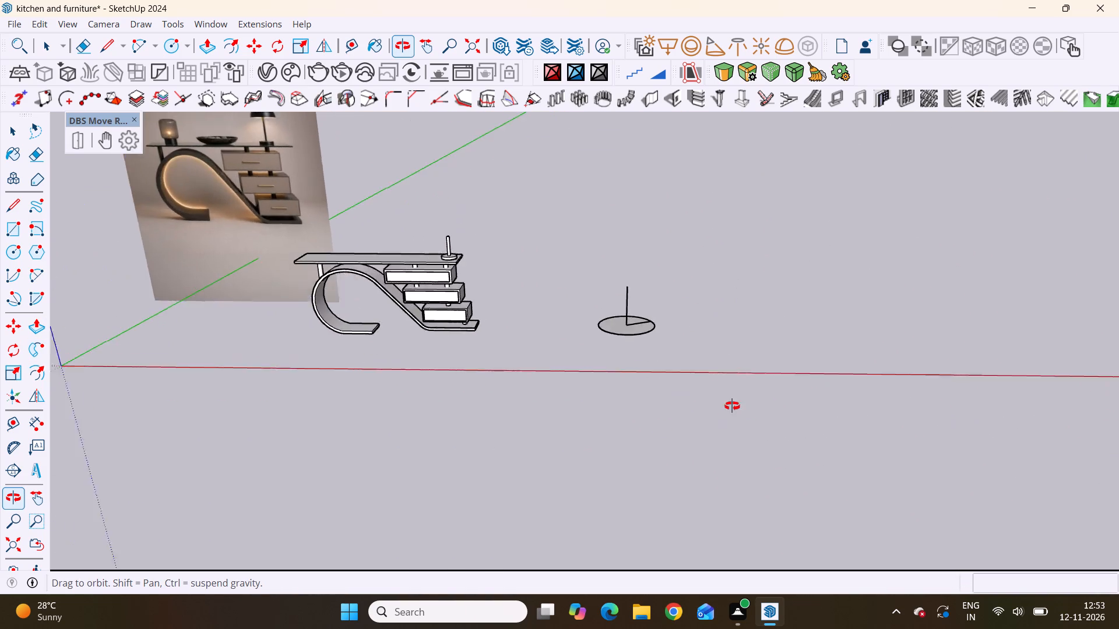
pyautogui.moveTo(732, 406); pyautogui.dragTo(644, 386, button='middle')
pyautogui.scroll(10, 644, 386)
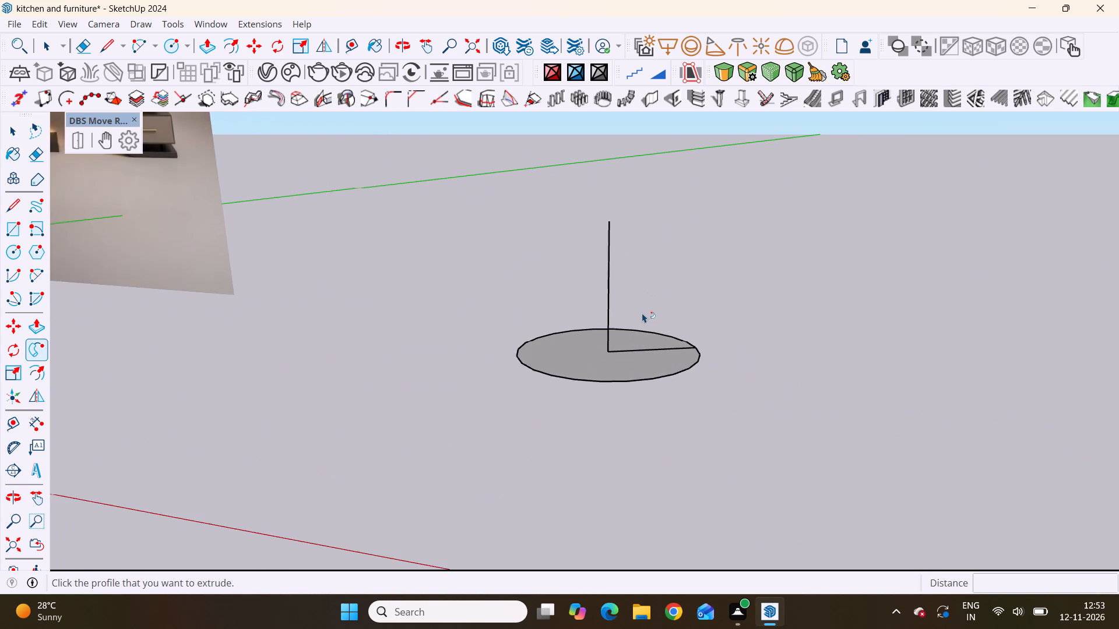
# Draw a 2-point arc from the upright's top to the radius line's outer end, with a bulge of about 5".
pyautogui.scroll(2, 642, 313)
pyautogui.moveTo(619, 321); pyautogui.dragTo(551, 340, button='middle')
pyautogui.press('space')
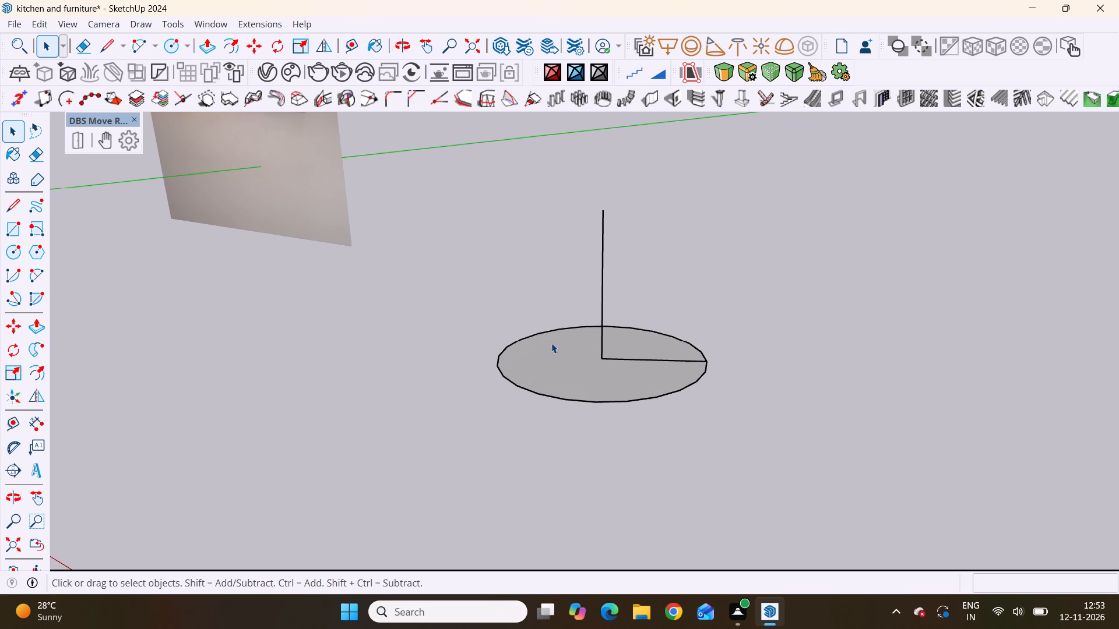
pyautogui.press('a')
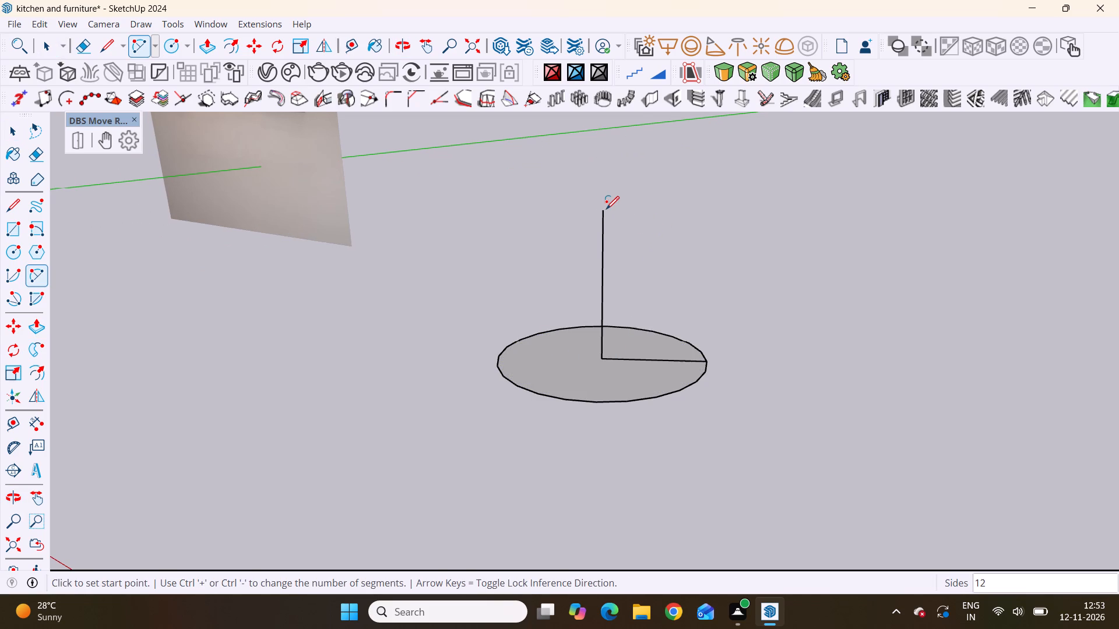
pyautogui.click(606, 207)
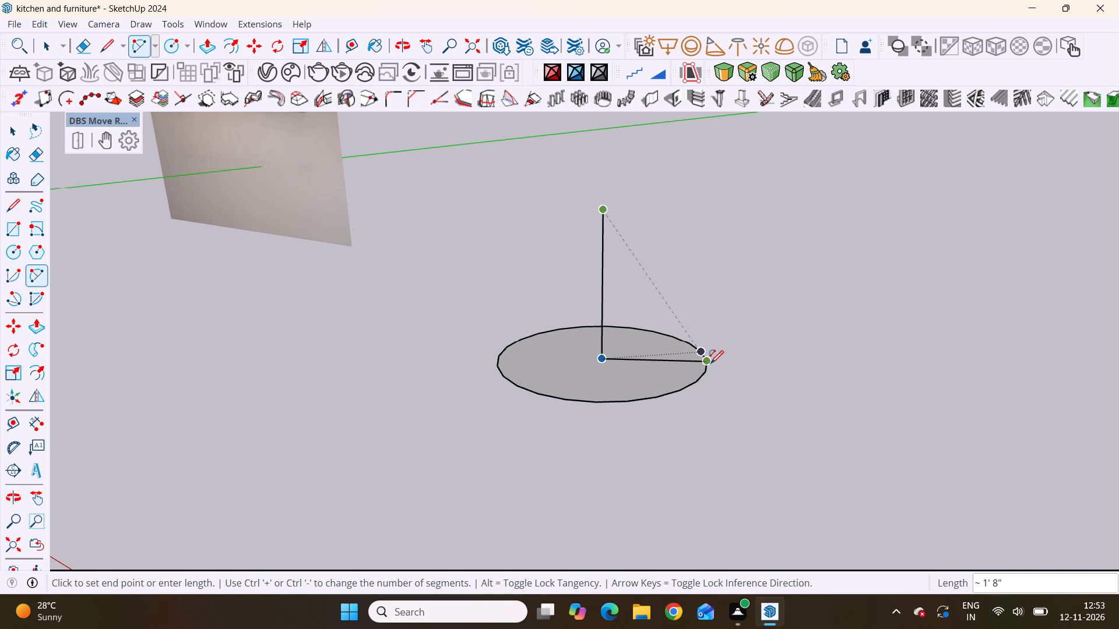
pyautogui.click(708, 360)
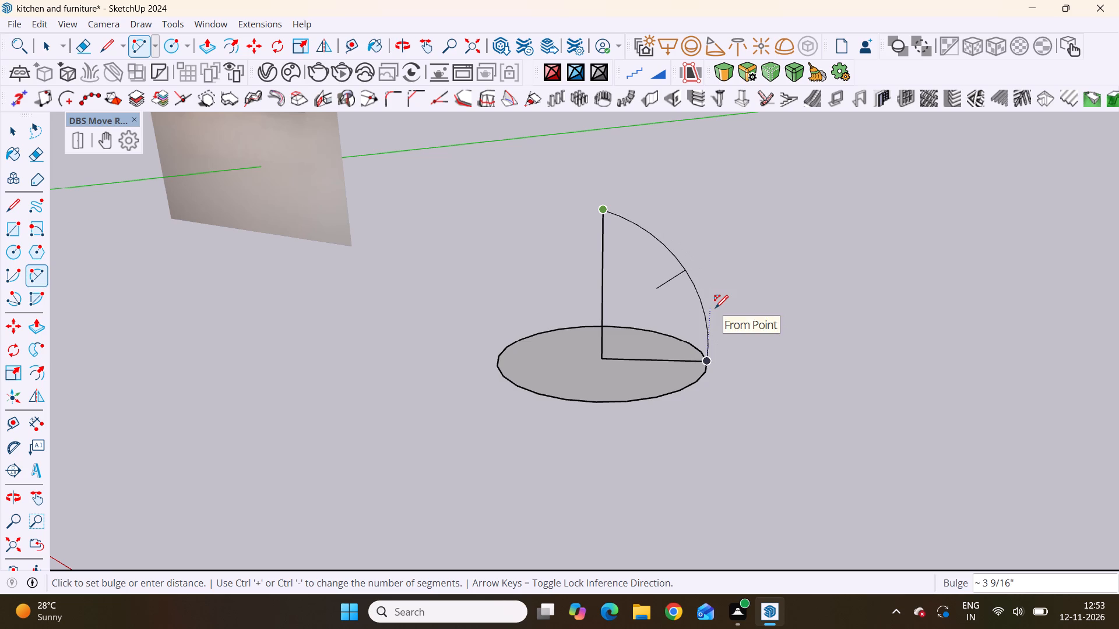
pyautogui.click(696, 284)
# Sweep the closed arc profile around the disc's edge with Follow Me to form the dome shade.
pyautogui.scroll(-10, 787, 288)
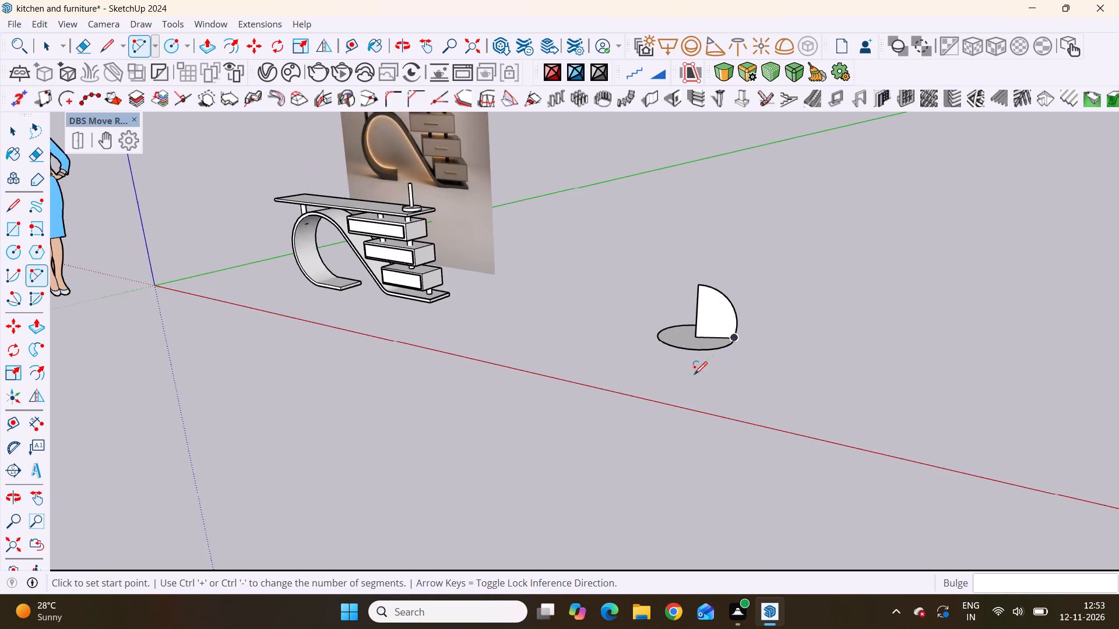
pyautogui.scroll(1, 699, 373)
pyautogui.moveTo(797, 335); pyautogui.dragTo(849, 319, button='middle')
pyautogui.press('space')
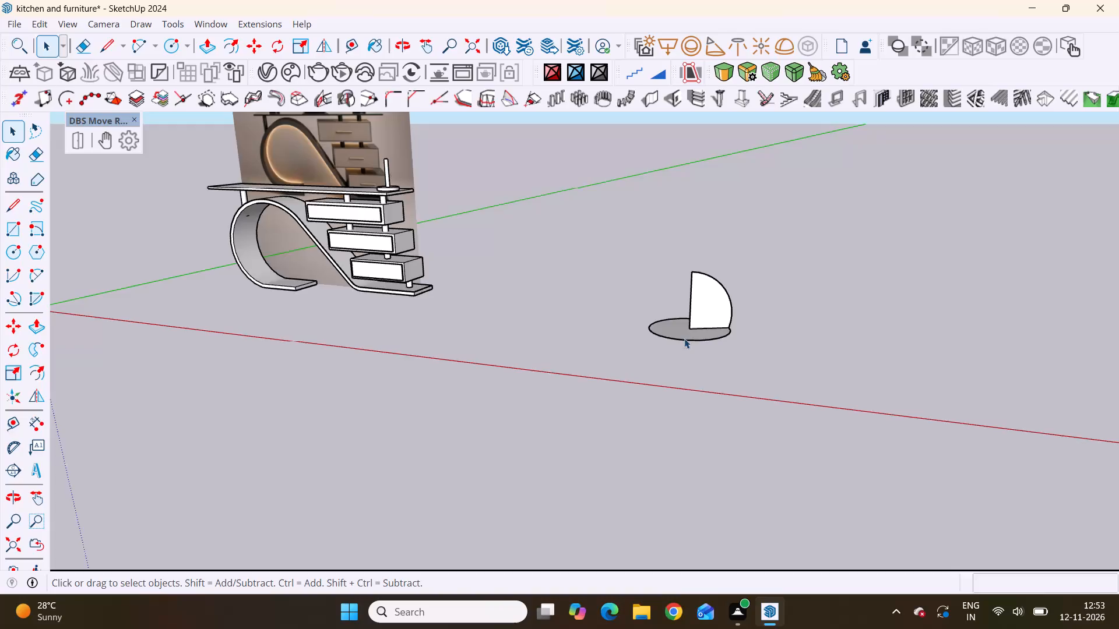
pyautogui.scroll(4, 696, 333)
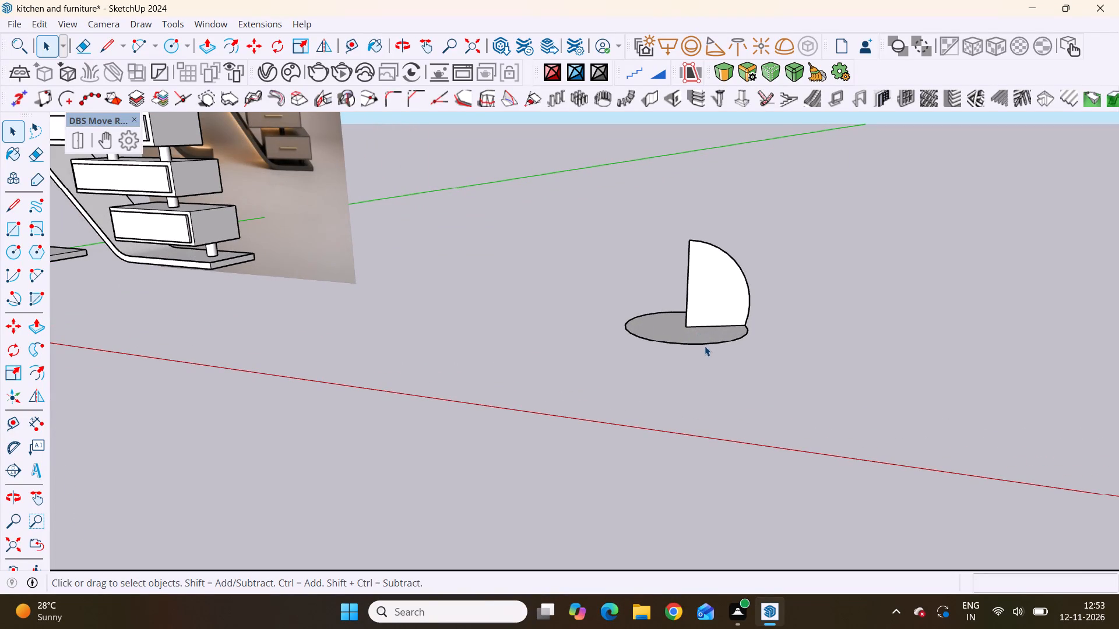
pyautogui.click(709, 342)
pyautogui.click(709, 347)
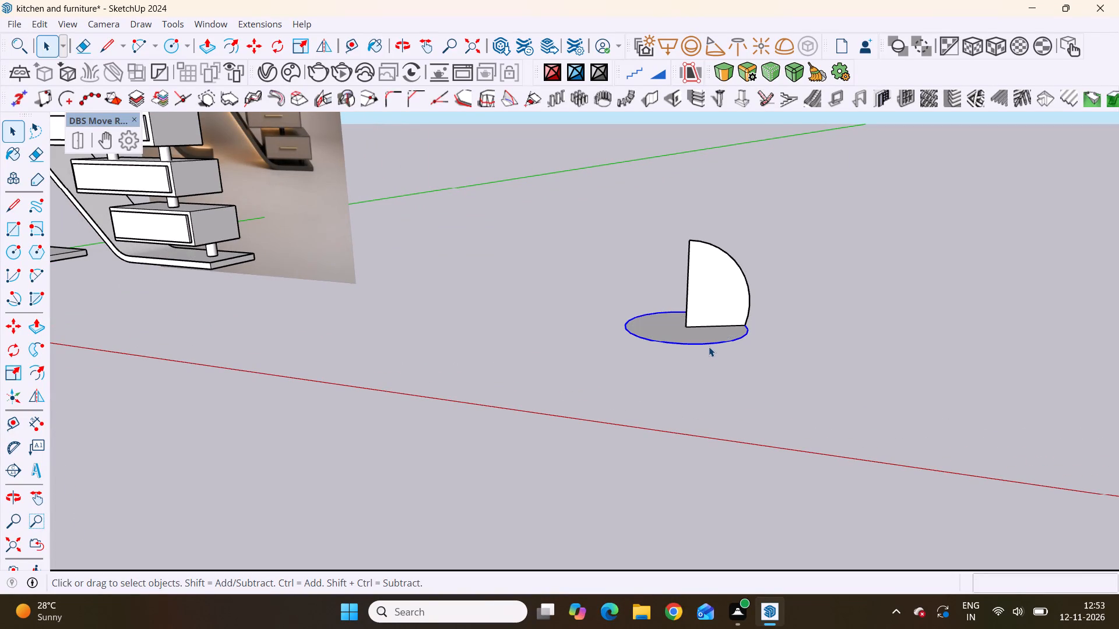
pyautogui.click(38, 355)
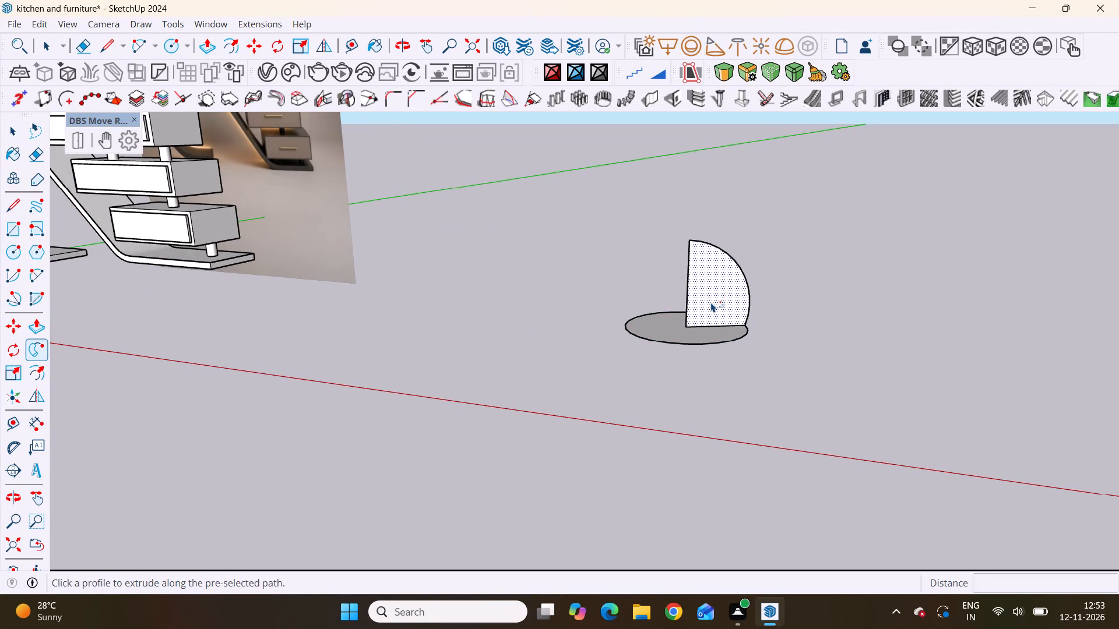
pyautogui.click(711, 300)
pyautogui.scroll(-8, 694, 349)
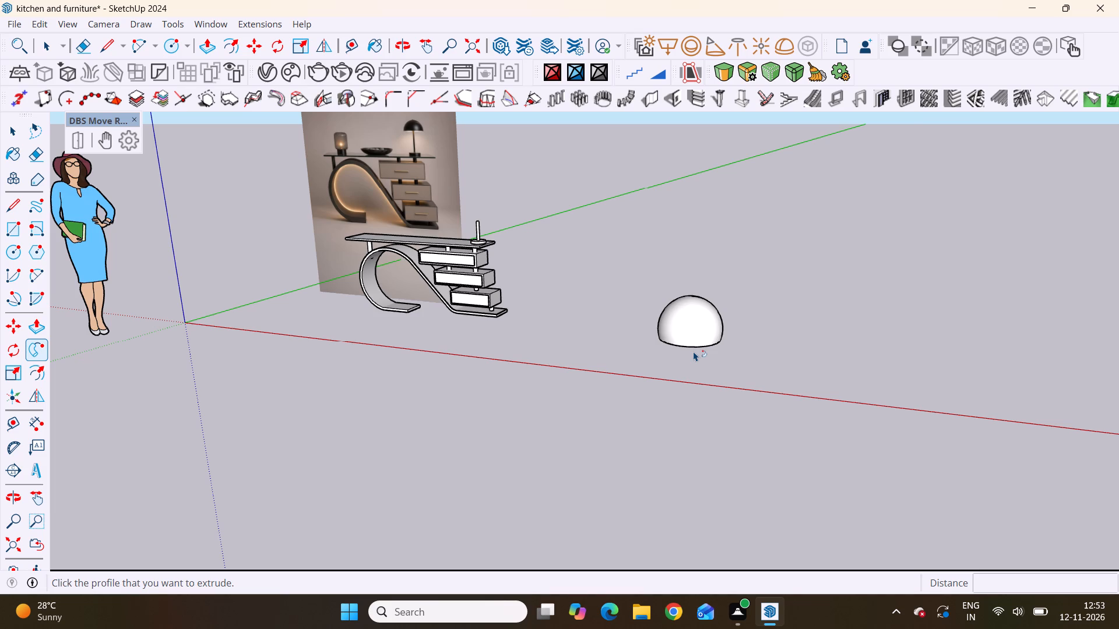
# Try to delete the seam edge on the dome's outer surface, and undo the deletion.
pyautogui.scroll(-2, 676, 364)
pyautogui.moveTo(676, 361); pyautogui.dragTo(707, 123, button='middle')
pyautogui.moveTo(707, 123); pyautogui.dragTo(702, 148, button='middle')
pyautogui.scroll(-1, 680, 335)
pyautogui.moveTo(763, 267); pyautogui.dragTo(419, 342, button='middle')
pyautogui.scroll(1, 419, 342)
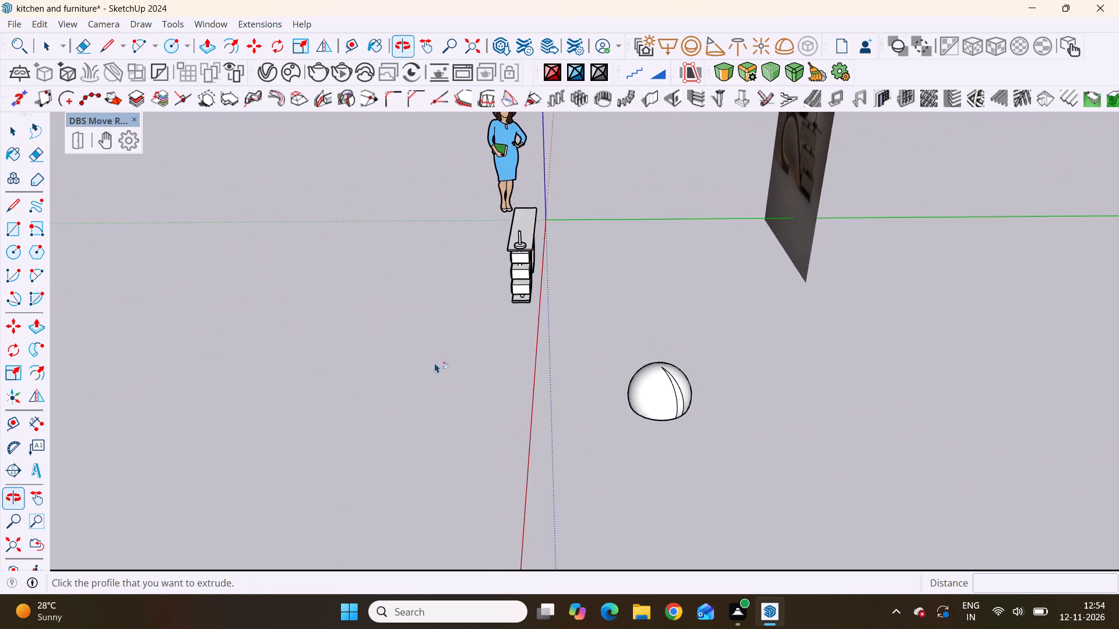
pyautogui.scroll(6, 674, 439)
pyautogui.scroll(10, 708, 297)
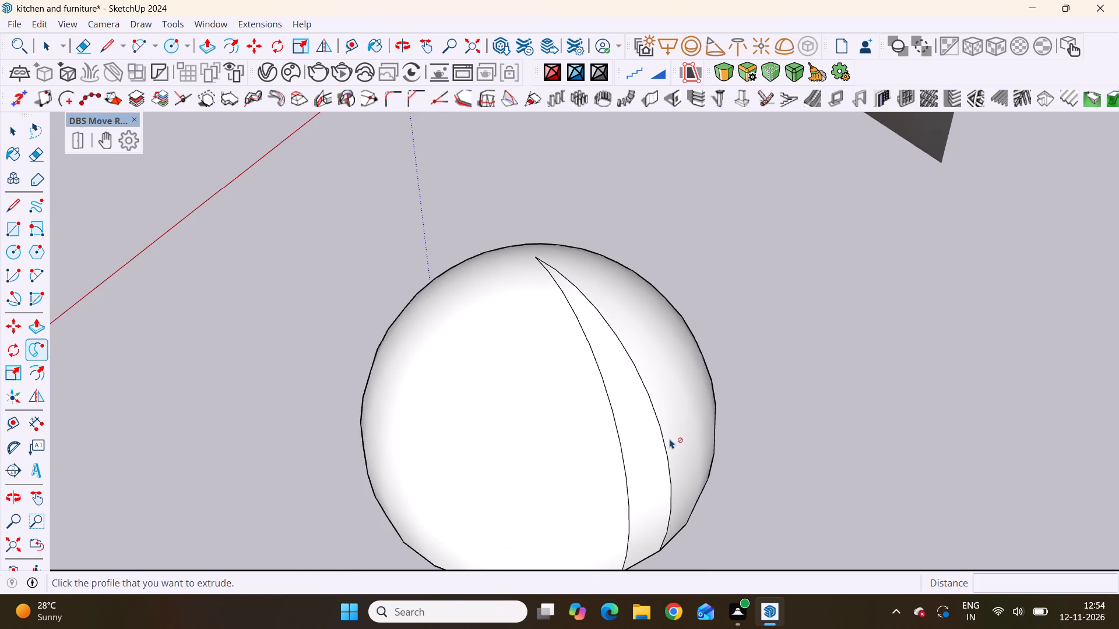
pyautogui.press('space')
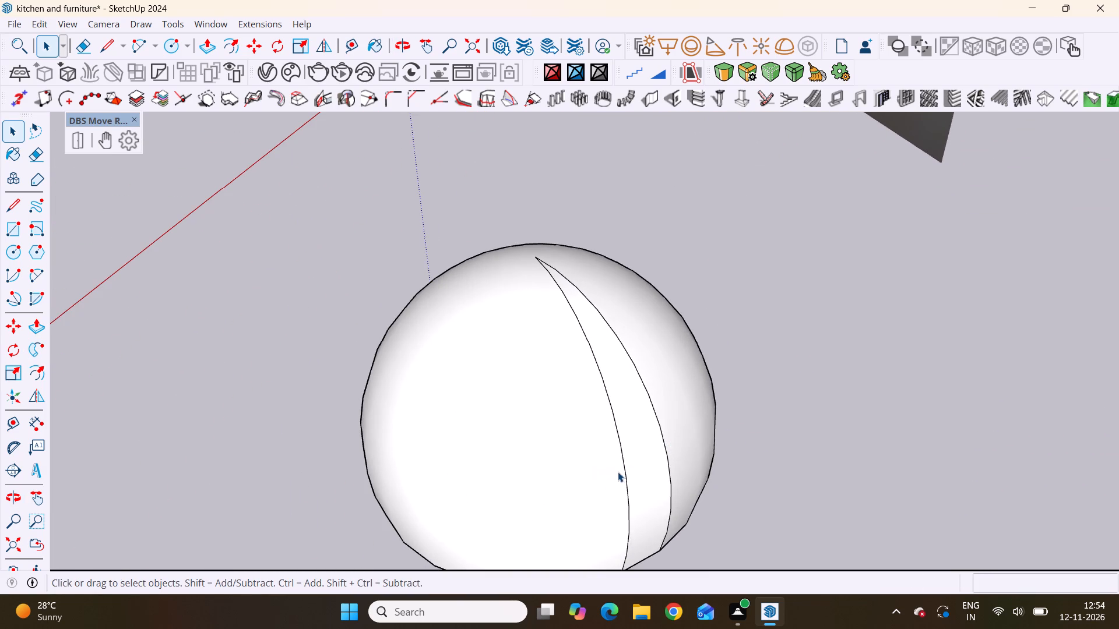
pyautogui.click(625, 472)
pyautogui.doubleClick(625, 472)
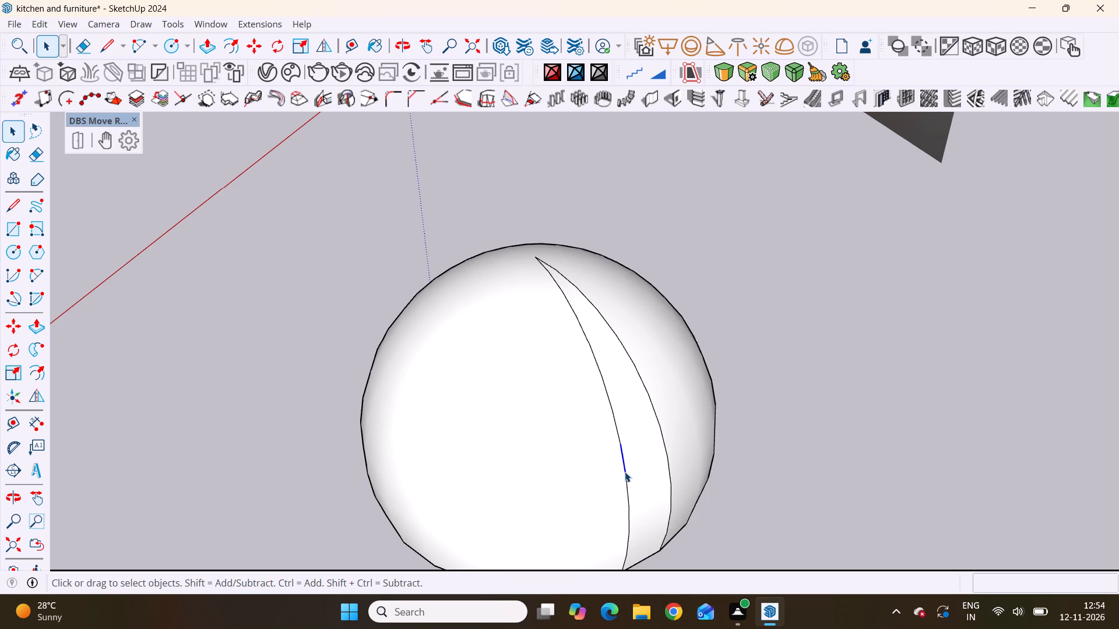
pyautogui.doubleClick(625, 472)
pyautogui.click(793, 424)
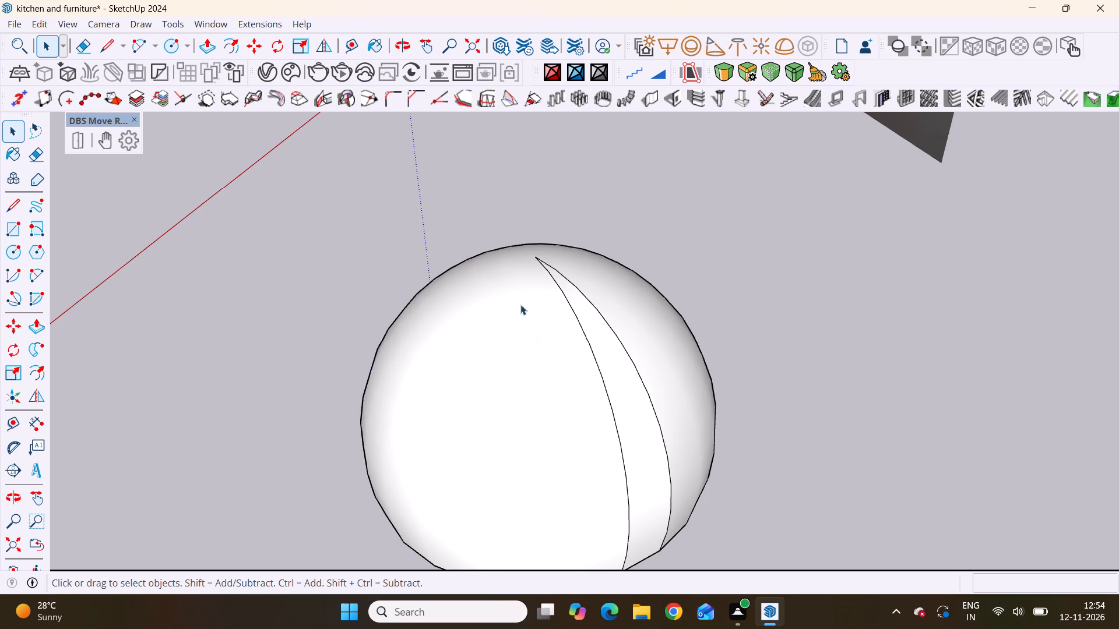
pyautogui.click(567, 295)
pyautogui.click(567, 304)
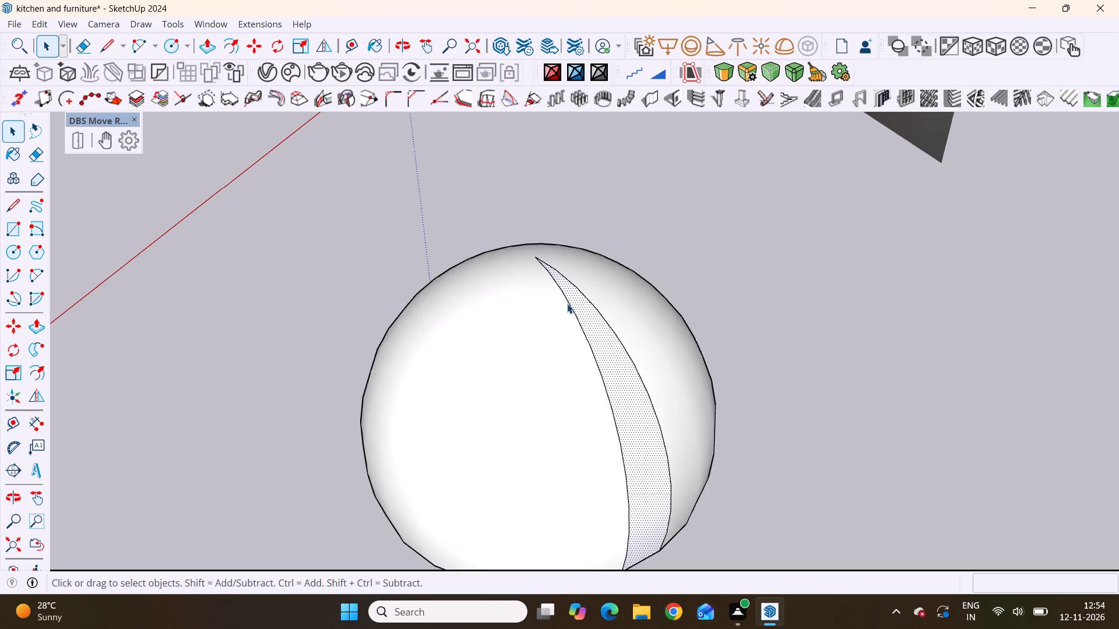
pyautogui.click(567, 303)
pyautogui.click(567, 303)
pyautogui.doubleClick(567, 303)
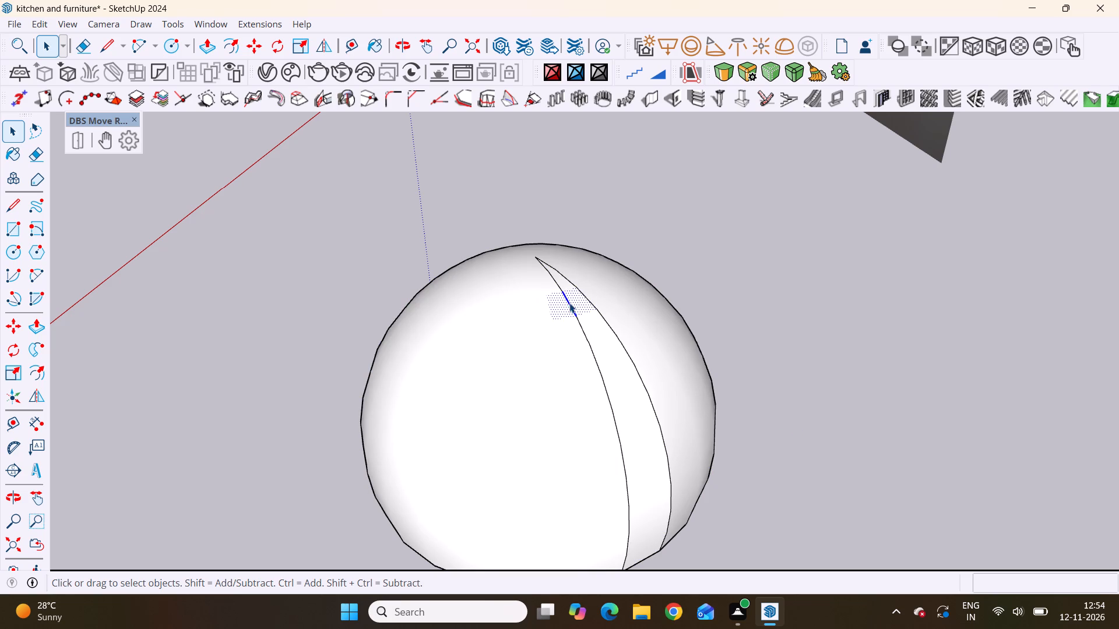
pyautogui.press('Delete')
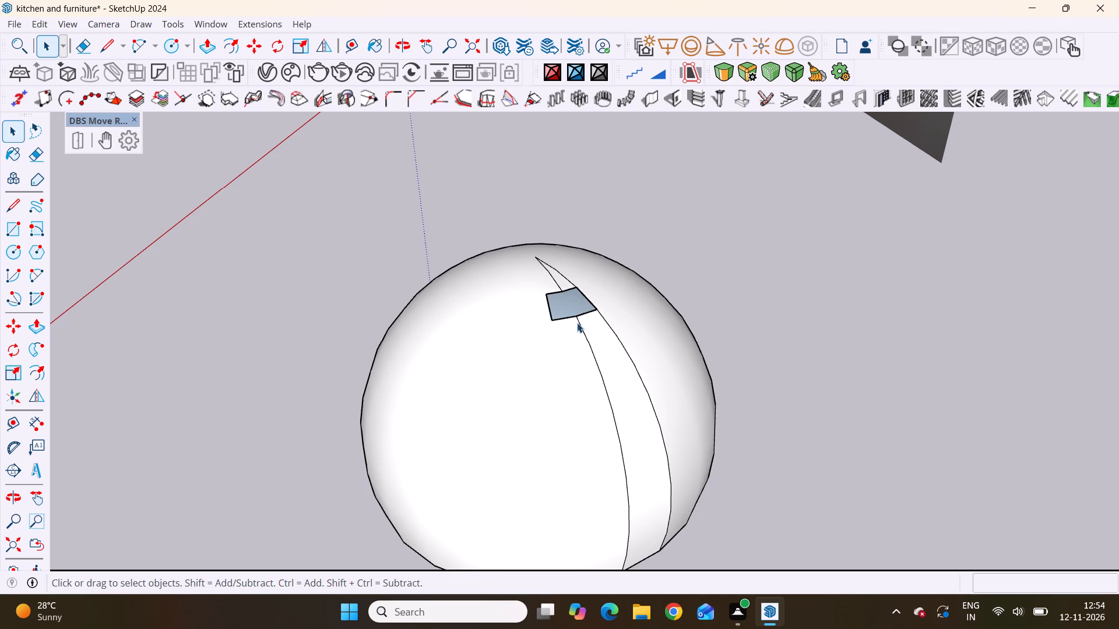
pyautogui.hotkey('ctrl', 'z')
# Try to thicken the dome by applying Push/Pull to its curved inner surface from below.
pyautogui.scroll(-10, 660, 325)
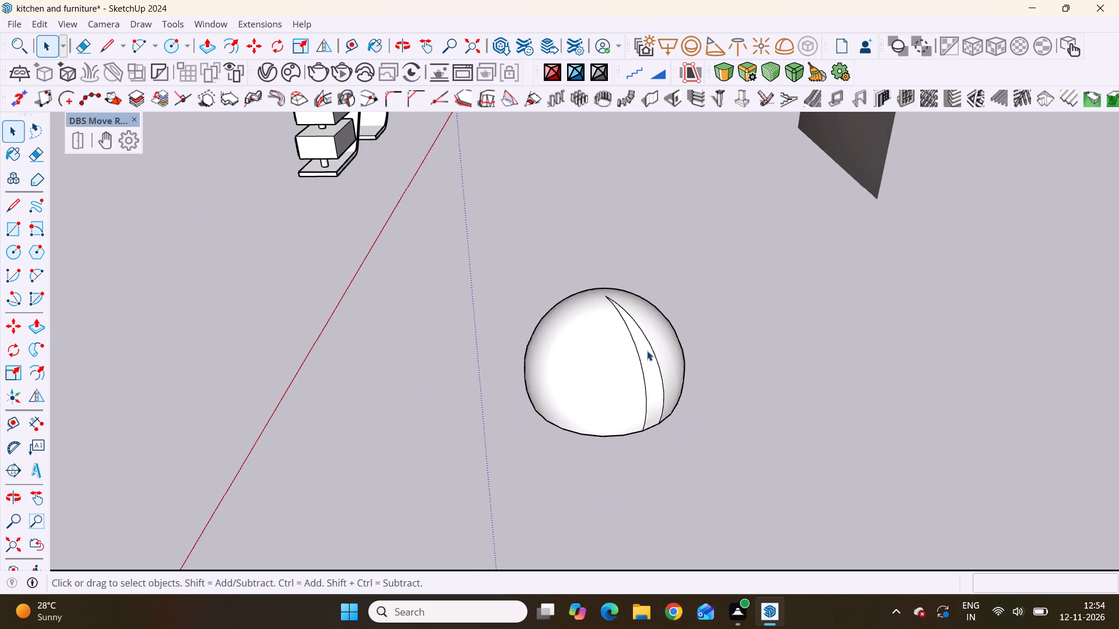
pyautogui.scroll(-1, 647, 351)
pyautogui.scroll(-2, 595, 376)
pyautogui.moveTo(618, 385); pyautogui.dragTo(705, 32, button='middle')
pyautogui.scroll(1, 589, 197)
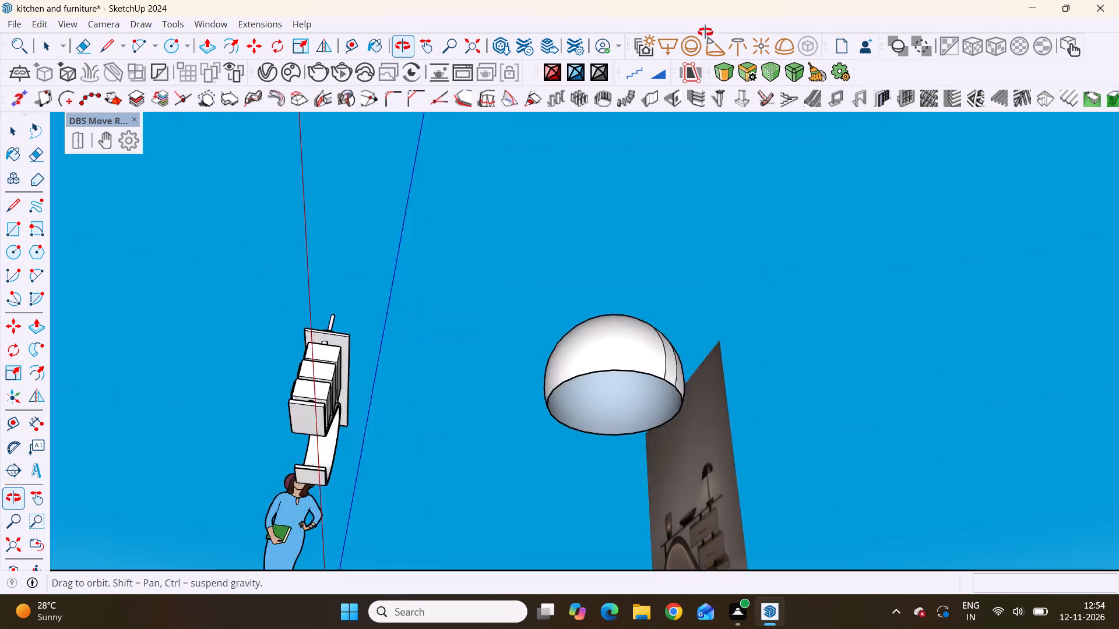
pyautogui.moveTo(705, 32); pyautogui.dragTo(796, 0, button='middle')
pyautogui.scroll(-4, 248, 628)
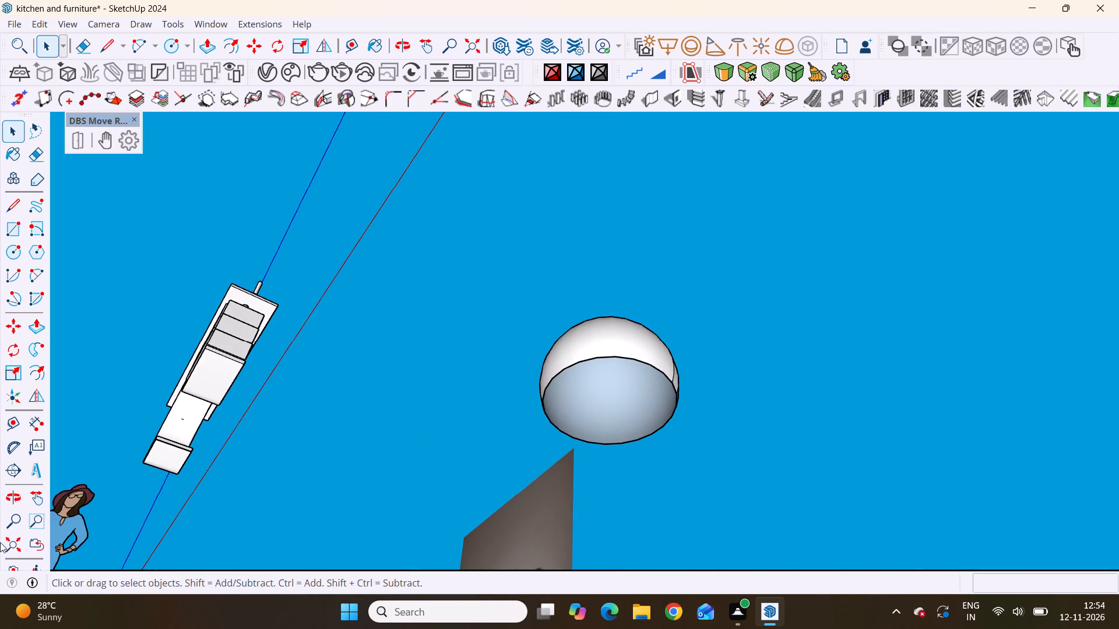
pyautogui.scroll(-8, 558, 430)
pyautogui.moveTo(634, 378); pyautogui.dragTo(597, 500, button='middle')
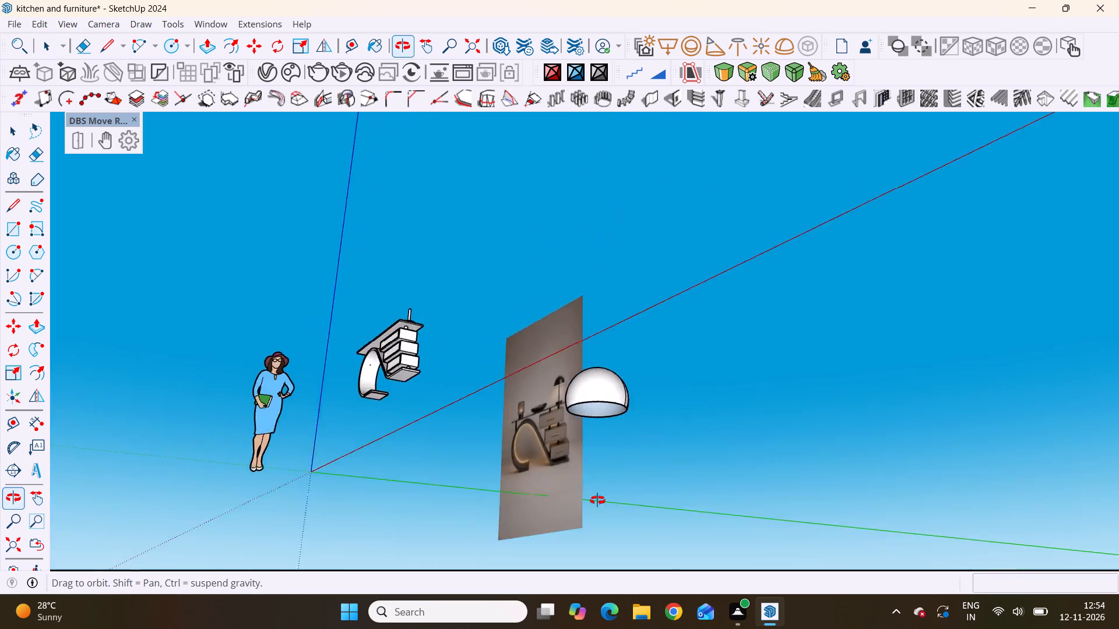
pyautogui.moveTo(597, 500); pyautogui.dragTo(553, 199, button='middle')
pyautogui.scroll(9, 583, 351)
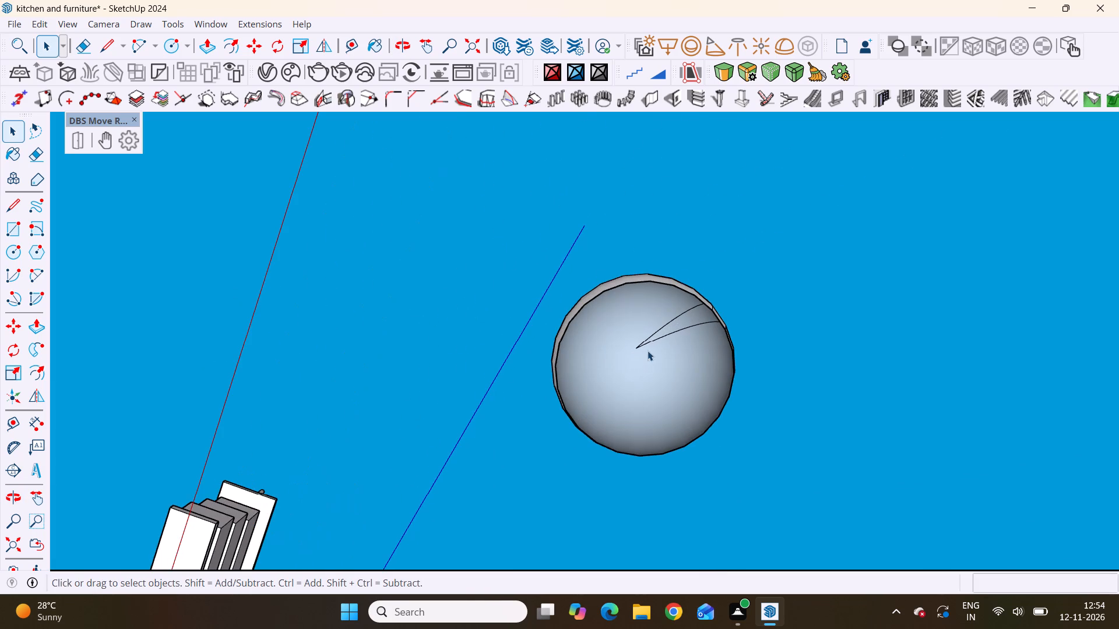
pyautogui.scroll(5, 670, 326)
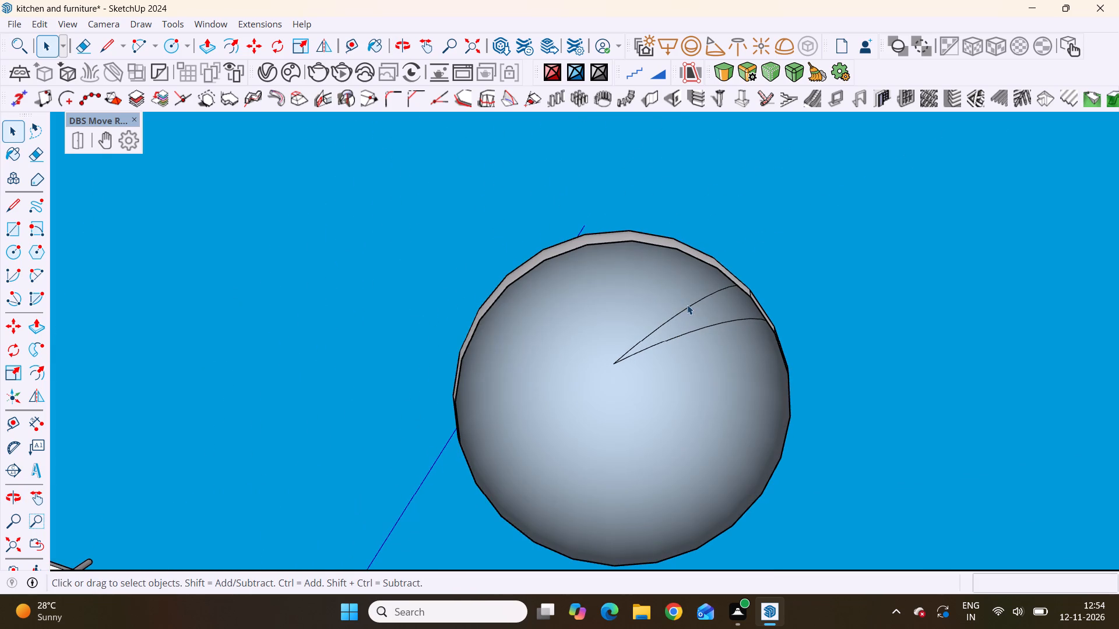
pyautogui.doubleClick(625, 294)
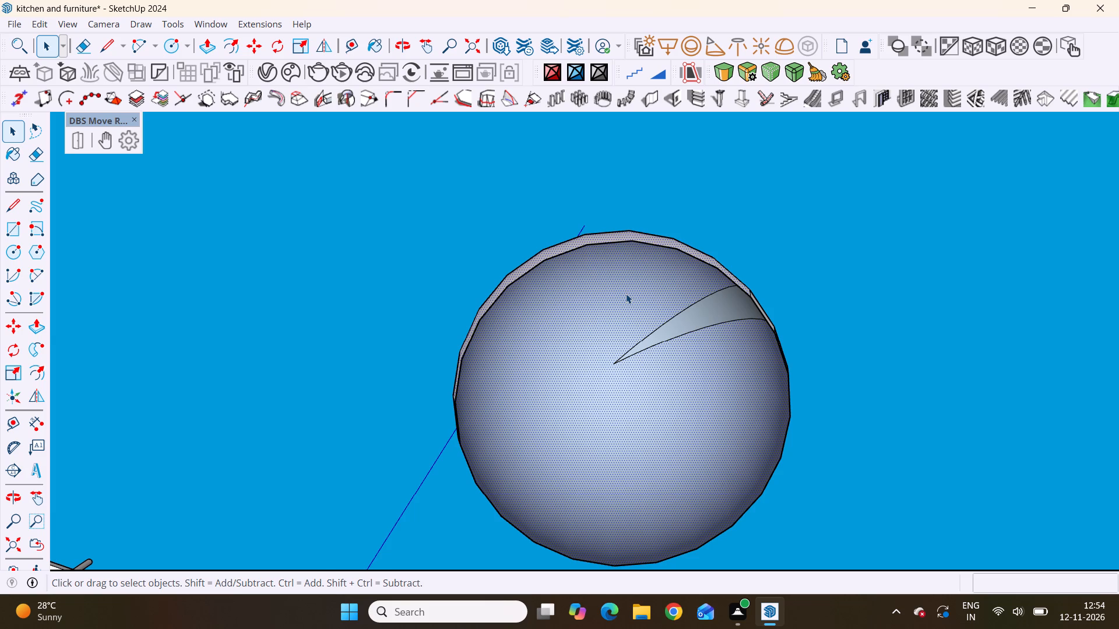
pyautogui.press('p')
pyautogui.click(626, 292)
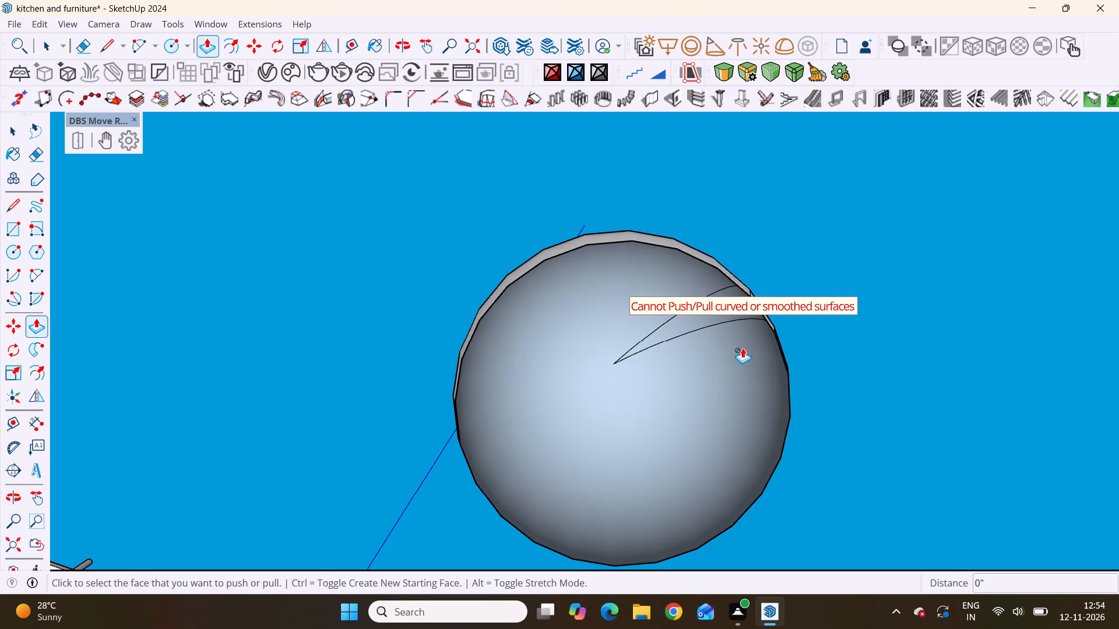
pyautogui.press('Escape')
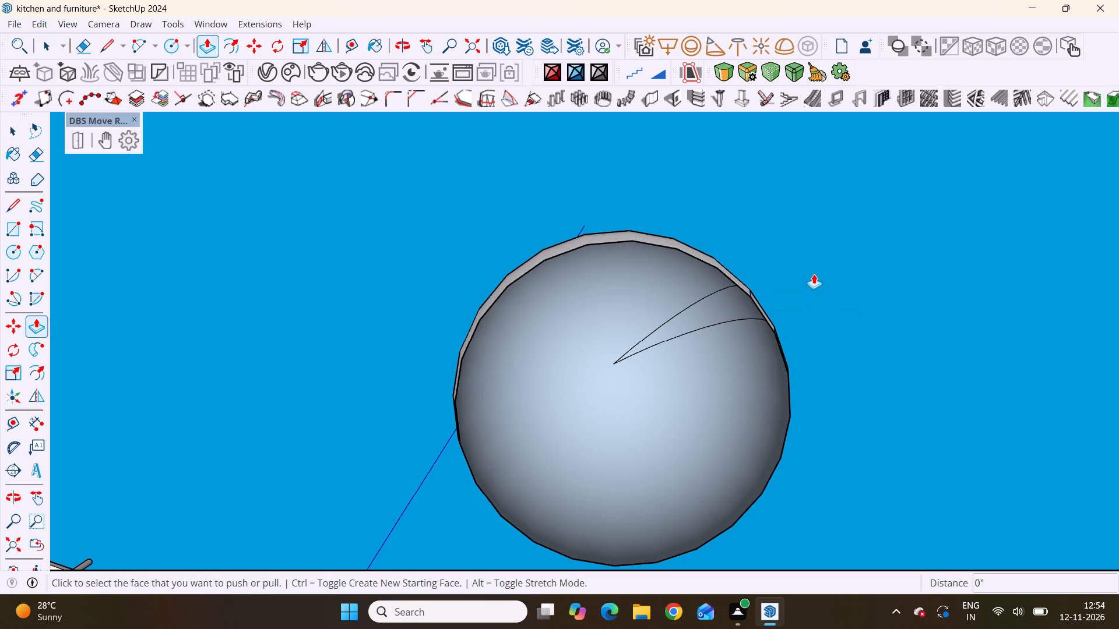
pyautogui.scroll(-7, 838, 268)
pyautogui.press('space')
# Examine the dome from the side and from below, comparing it with the lamp shade in the reference image.
pyautogui.scroll(-1, 855, 232)
pyautogui.moveTo(855, 232); pyautogui.dragTo(817, 353, button='middle')
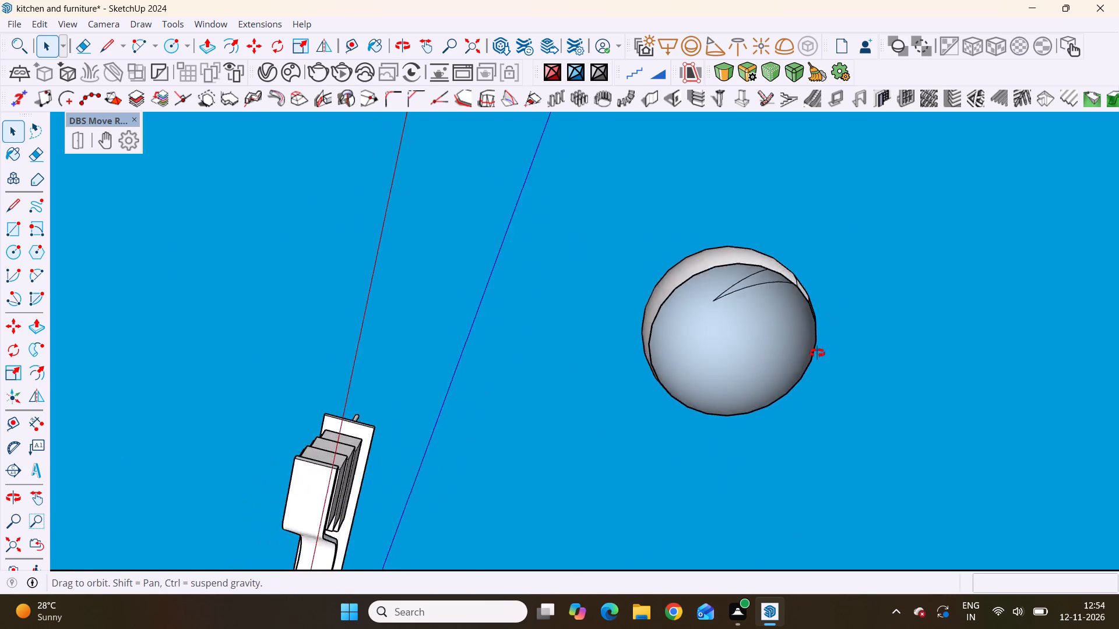
pyautogui.moveTo(817, 353); pyautogui.dragTo(671, 623, button='middle')
pyautogui.scroll(1, 671, 623)
pyautogui.moveTo(731, 334); pyautogui.dragTo(1090, 366, button='middle')
pyautogui.scroll(1, 1095, 360)
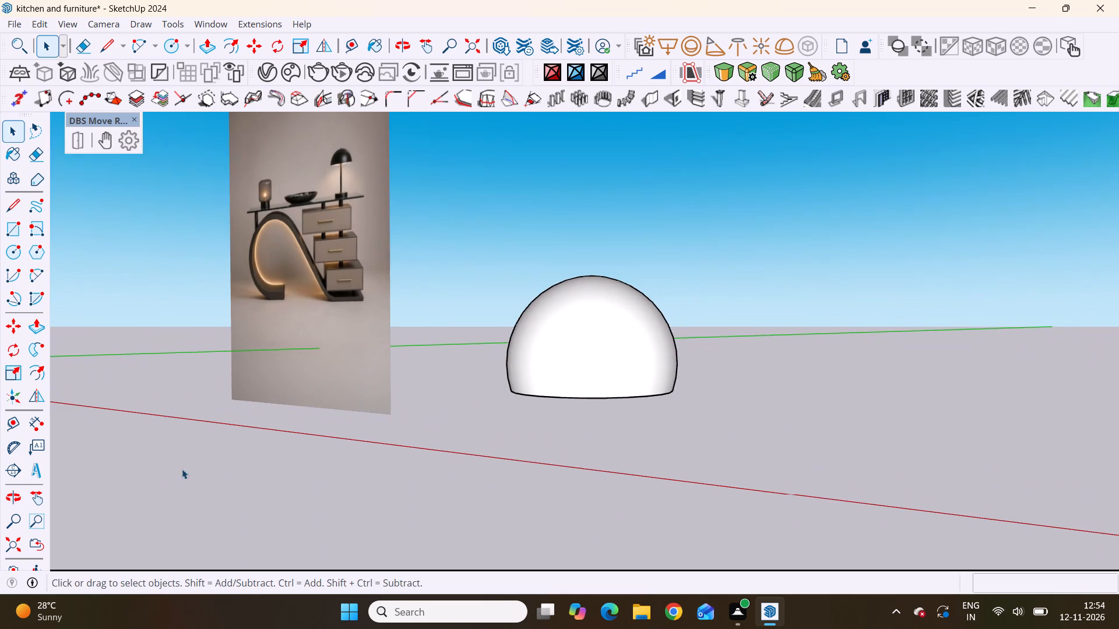
pyautogui.scroll(1, 55, 406)
pyautogui.moveTo(55, 405); pyautogui.dragTo(579, 69, button='middle')
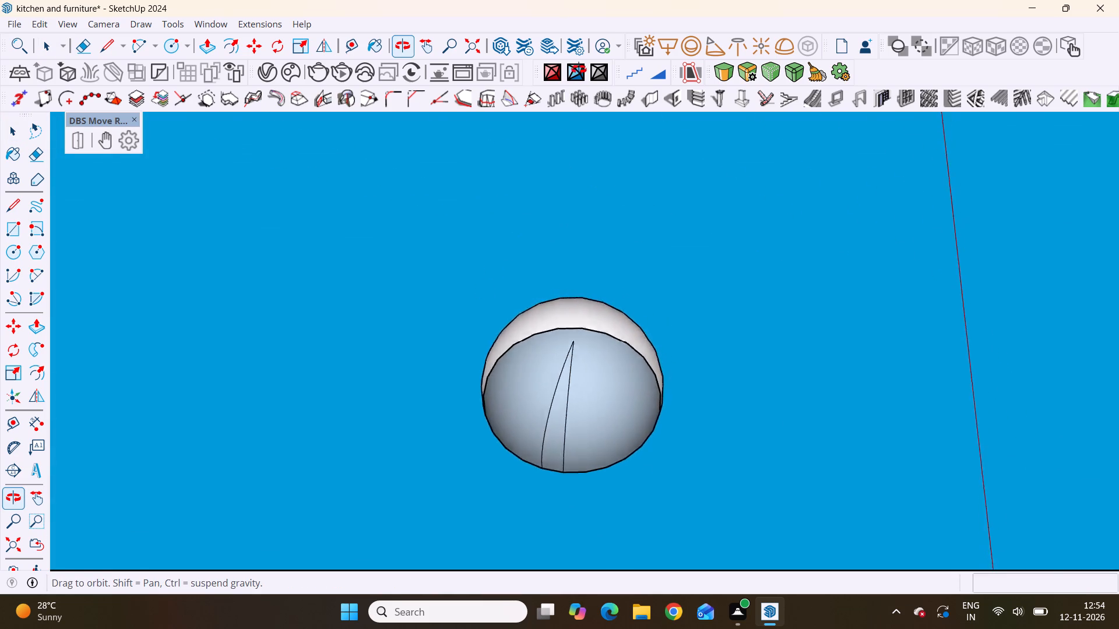
pyautogui.moveTo(579, 69); pyautogui.dragTo(660, 228, button='middle')
pyautogui.scroll(1, 641, 248)
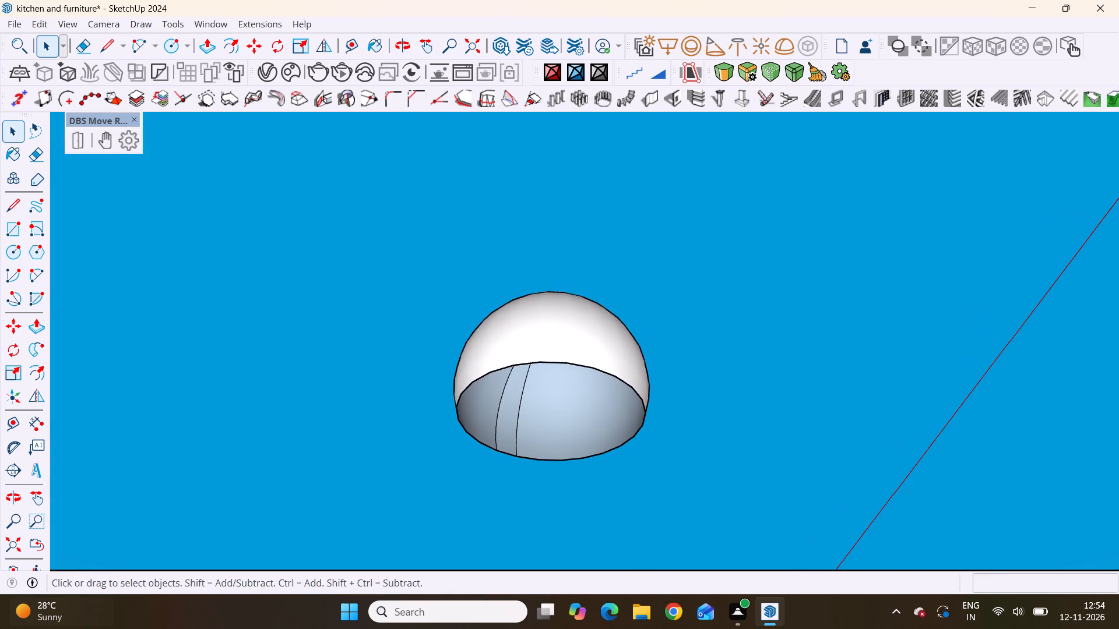
pyautogui.scroll(-2, 0, 628)
pyautogui.moveTo(551, 377); pyautogui.dragTo(592, 44, button='middle')
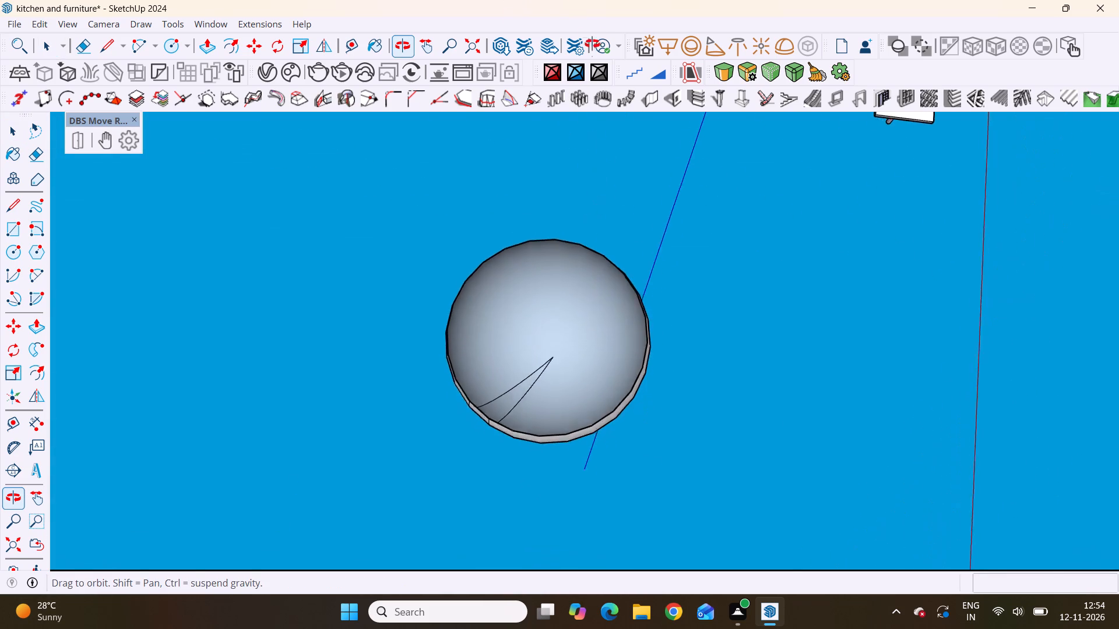
pyautogui.moveTo(592, 44); pyautogui.dragTo(219, 586, button='middle')
pyautogui.scroll(-5, 482, 354)
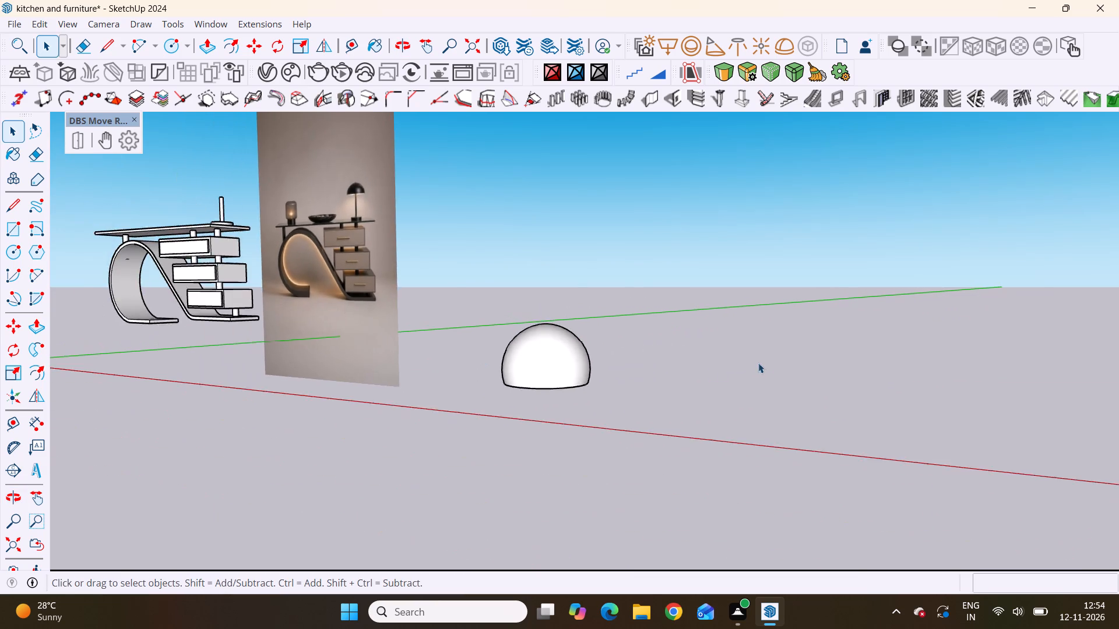
pyautogui.scroll(-3, 765, 360)
pyautogui.scroll(2, 435, 503)
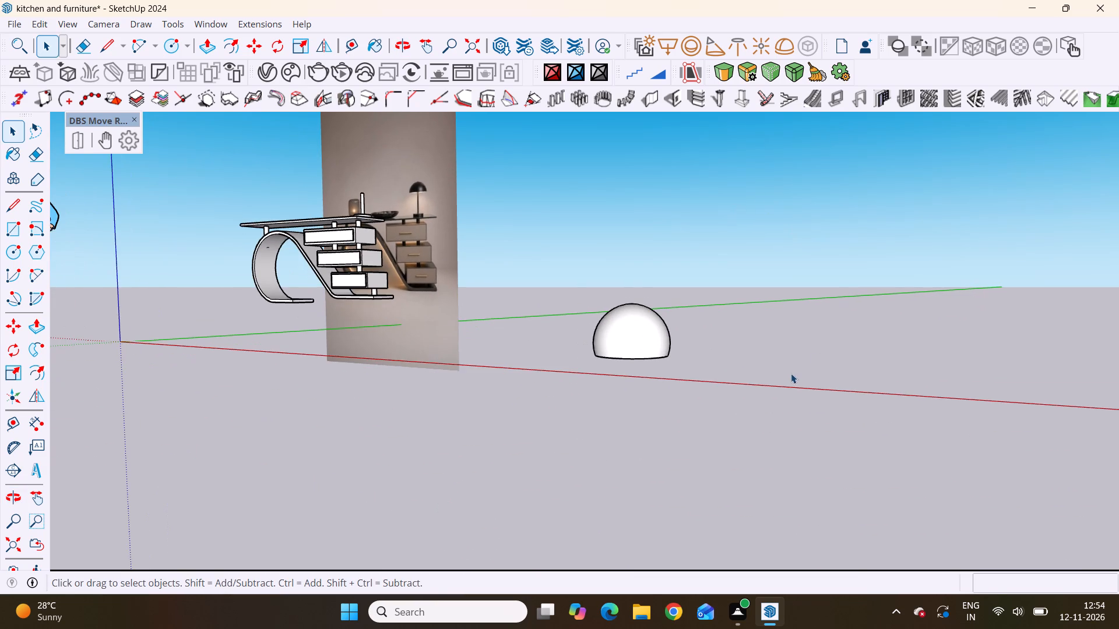
# Inspect the dome shade's open underside and its connected surfaces and edges from below.
pyautogui.scroll(4, 660, 395)
pyautogui.scroll(2, 625, 347)
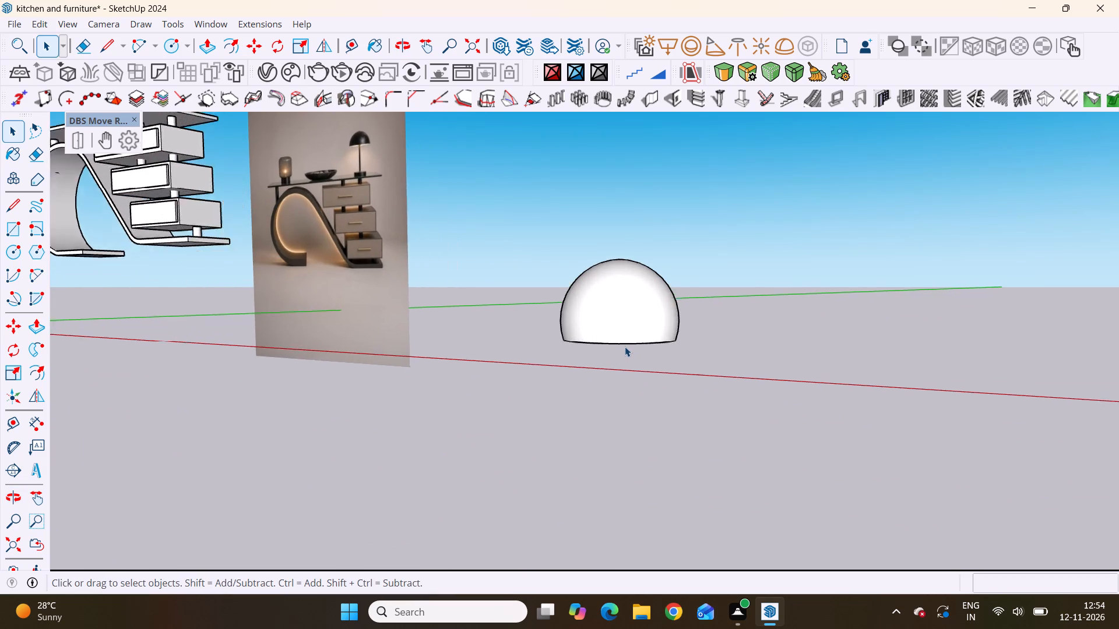
pyautogui.scroll(3, 625, 347)
pyautogui.moveTo(620, 321); pyautogui.dragTo(612, 16, button='middle')
pyautogui.scroll(1, 627, 280)
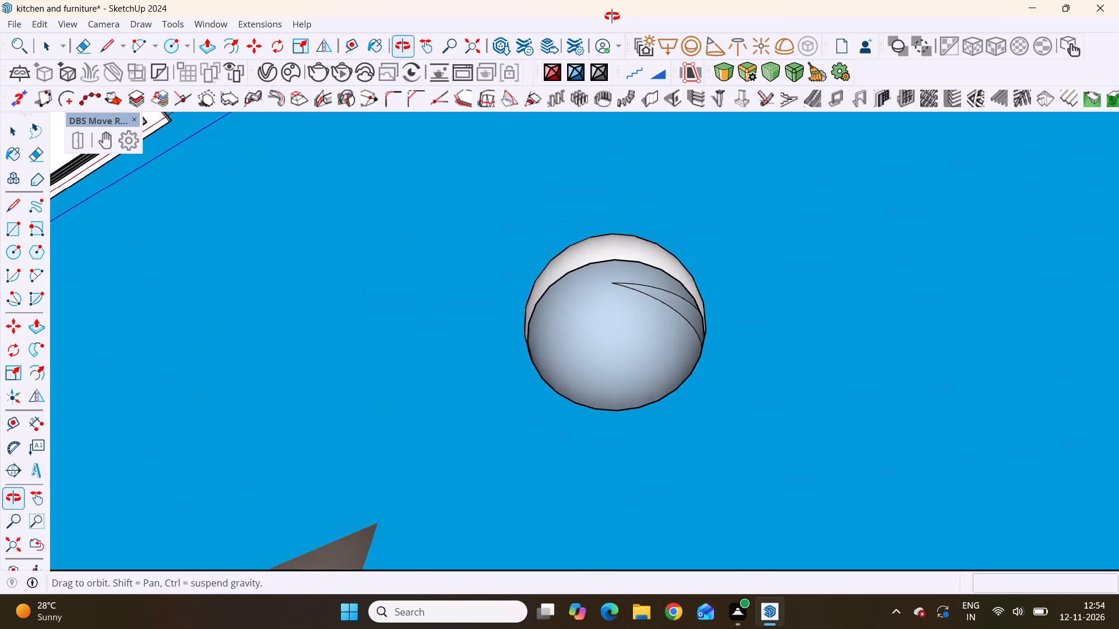
pyautogui.moveTo(612, 16); pyautogui.dragTo(618, 8, button='middle')
pyautogui.doubleClick(600, 301)
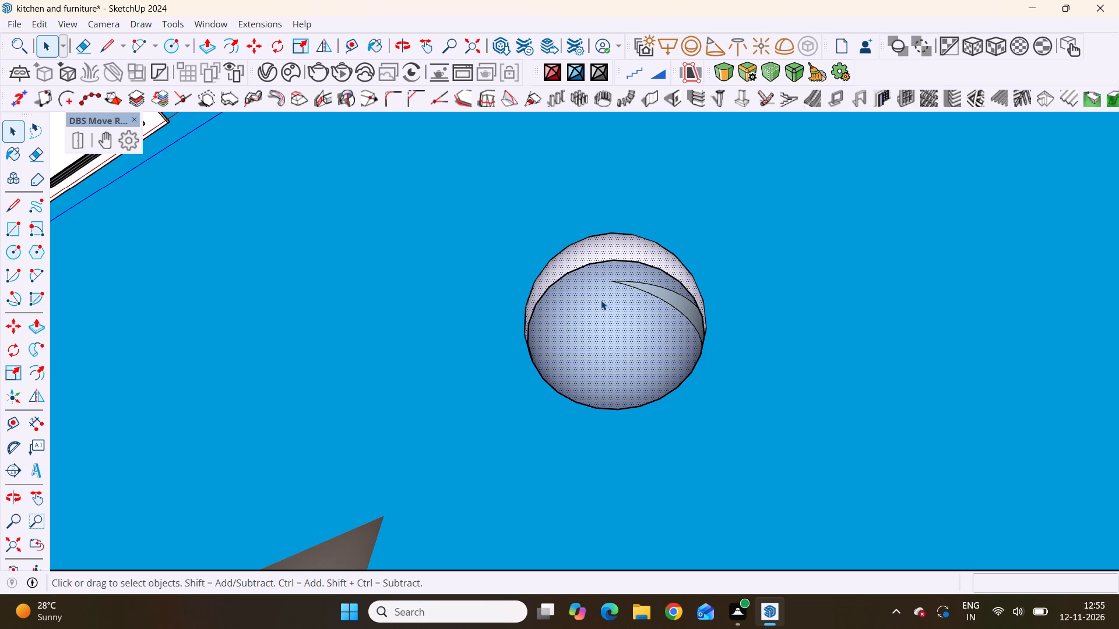
pyautogui.tripleClick(601, 300)
pyautogui.click(602, 298)
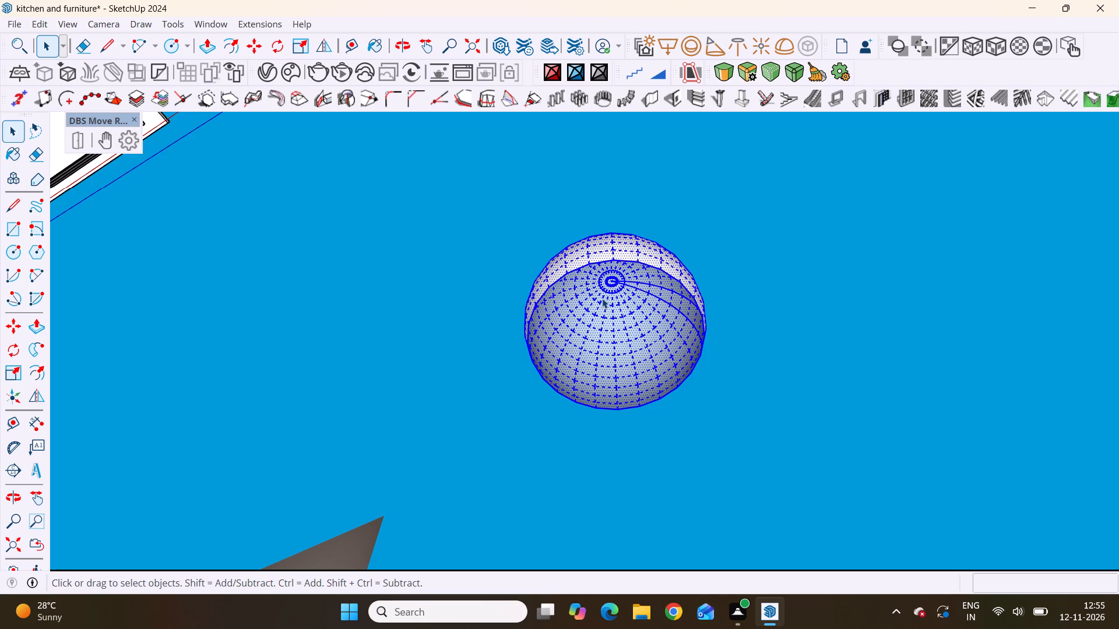
pyautogui.click(602, 298)
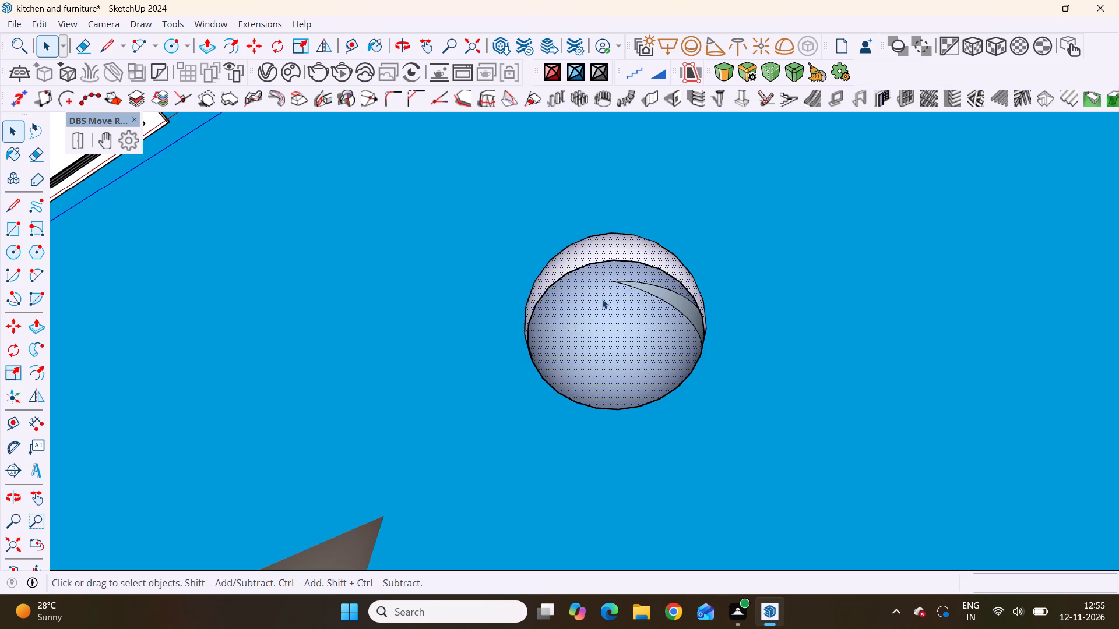
pyautogui.press('space')
pyautogui.click(797, 239)
# Make a group from all the connected faces and edges of the dome shade.
pyautogui.scroll(-8, 736, 258)
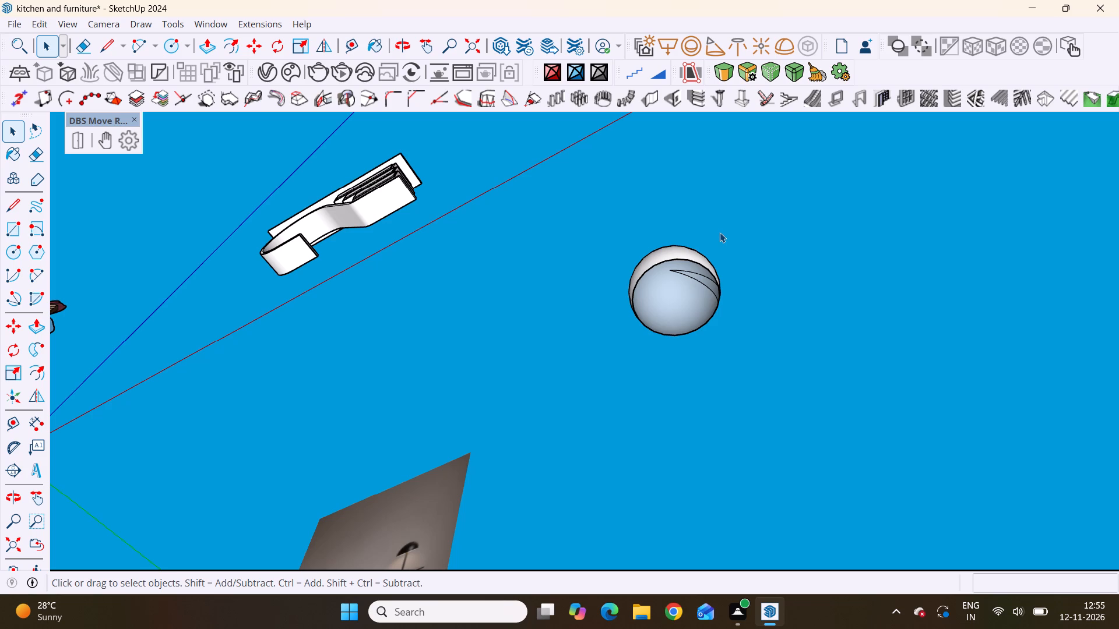
pyautogui.scroll(-8, 769, 210)
pyautogui.moveTo(747, 257); pyautogui.dragTo(709, 444, button='middle')
pyautogui.scroll(2, 716, 425)
pyautogui.moveTo(784, 241); pyautogui.dragTo(807, 345, button='middle')
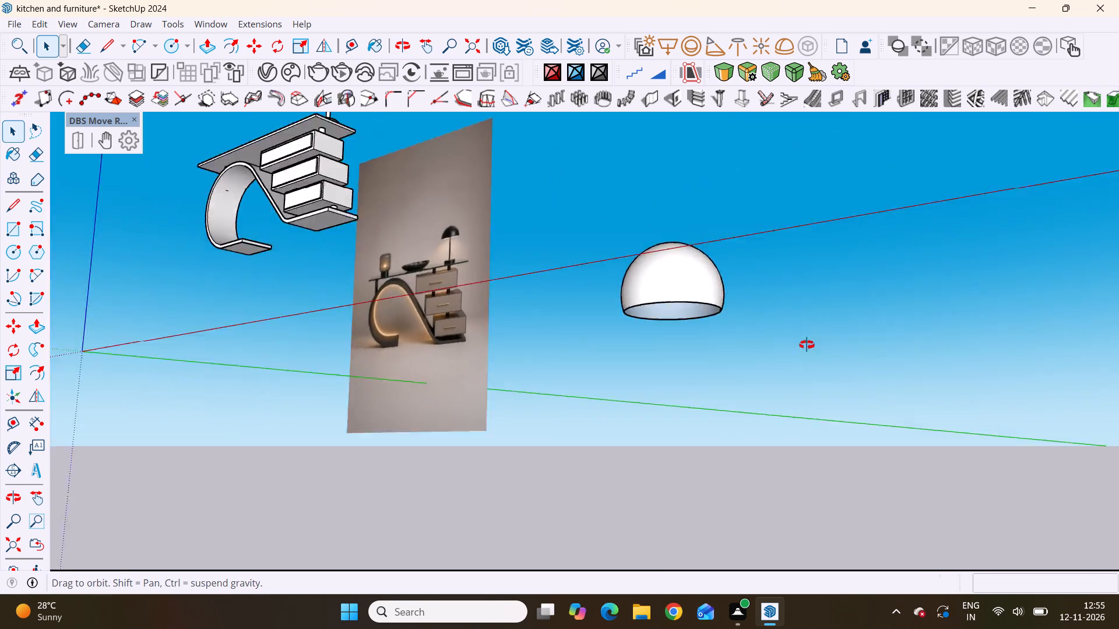
pyautogui.moveTo(807, 345); pyautogui.dragTo(808, 473, button='middle')
pyautogui.scroll(-2, 794, 481)
pyautogui.scroll(-5, 854, 438)
pyautogui.moveTo(590, 374); pyautogui.dragTo(689, 373, button='middle')
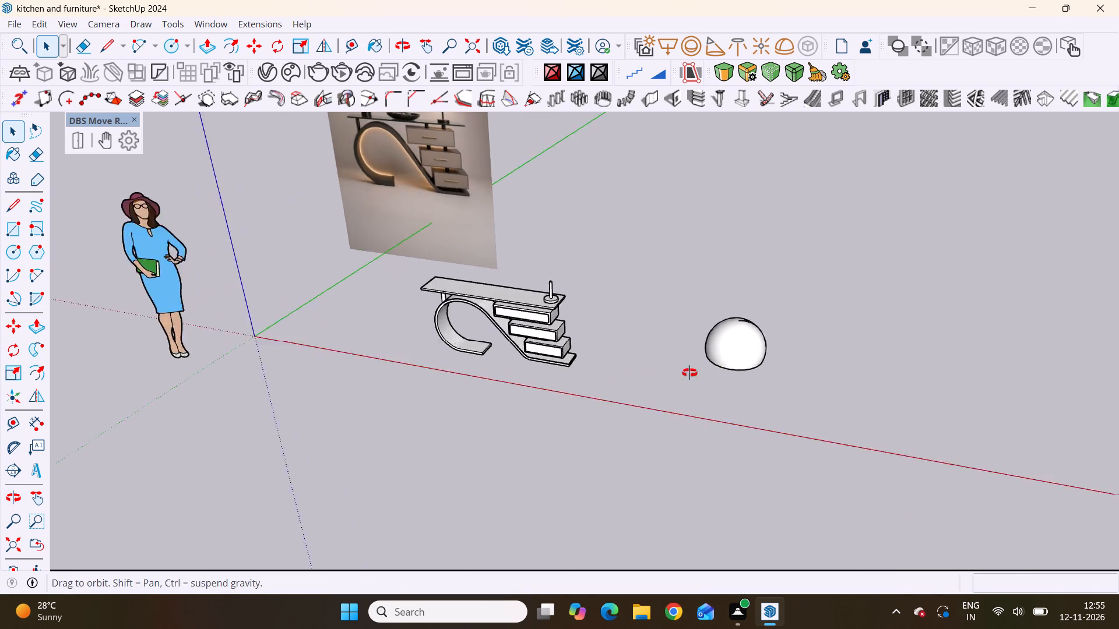
pyautogui.moveTo(689, 373); pyautogui.dragTo(780, 366, button='middle')
pyautogui.scroll(2, 780, 366)
pyautogui.click(703, 324)
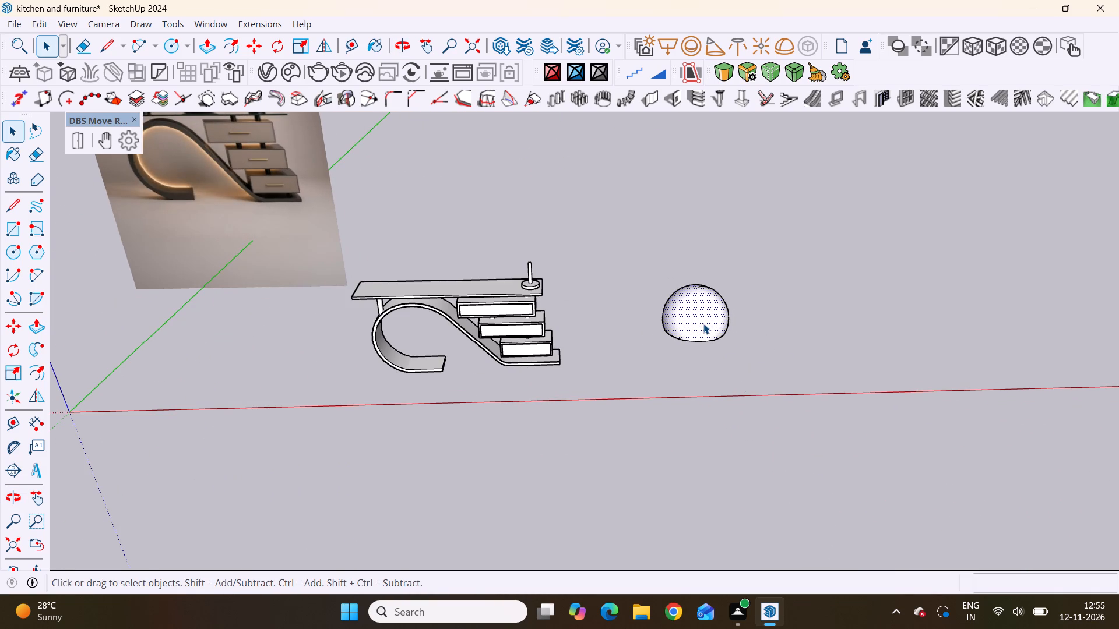
pyautogui.tripleClick(703, 323)
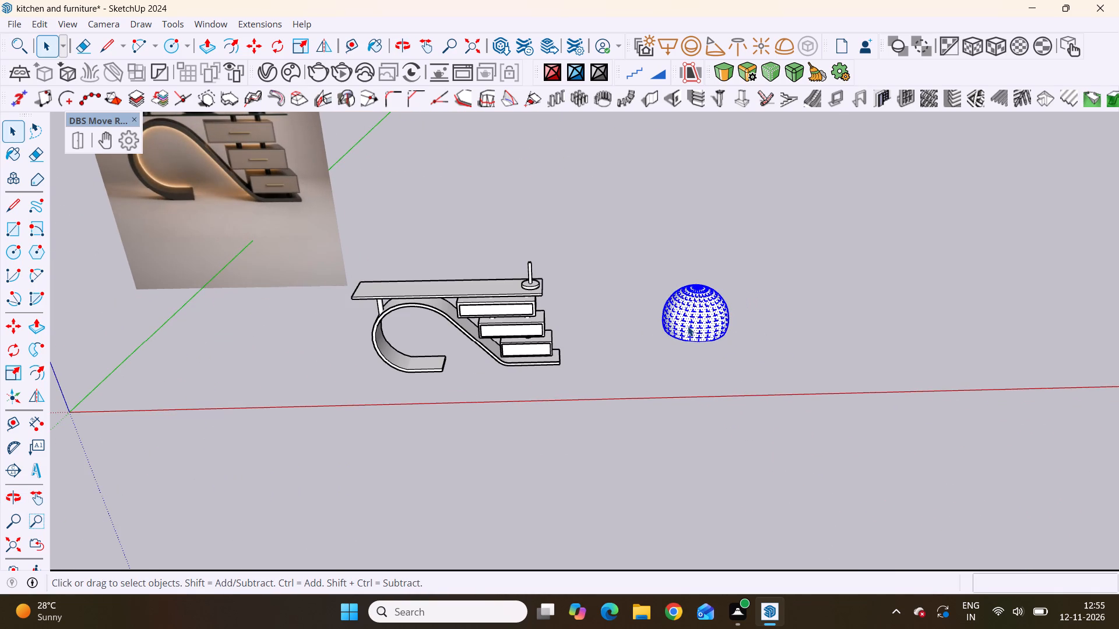
pyautogui.rightClick(687, 324)
pyautogui.click(734, 141)
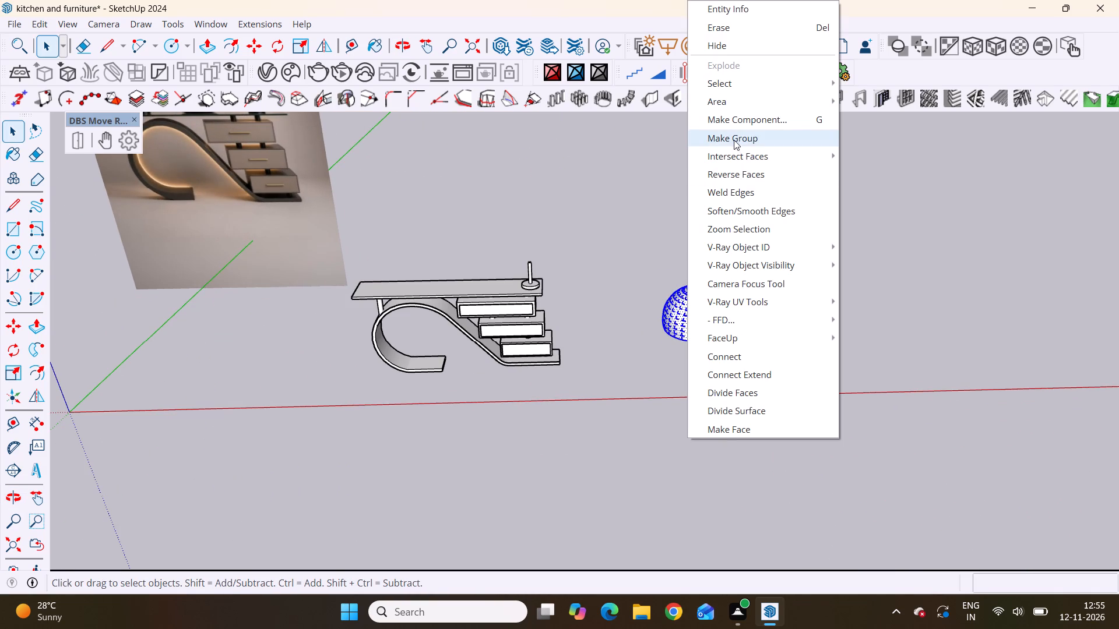
# Move the dome group about 7' 8 7/16" onto the console tabletop's corner beside the lamp stand.
pyautogui.scroll(5, 694, 341)
pyautogui.moveTo(712, 340); pyautogui.dragTo(610, 104, button='middle')
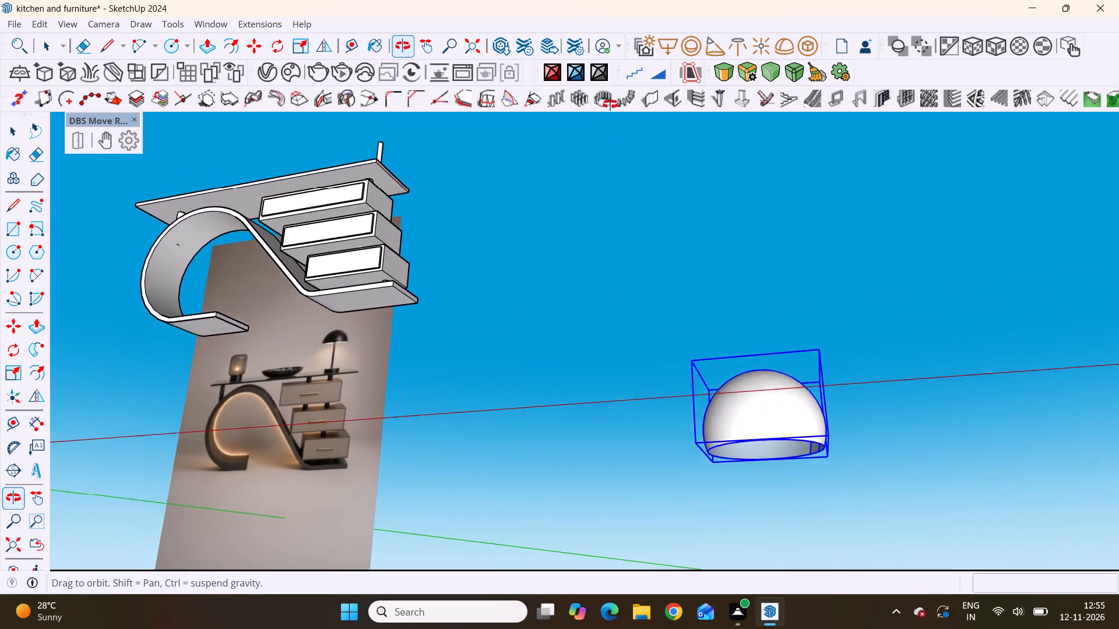
pyautogui.moveTo(610, 104); pyautogui.dragTo(661, 198, button='middle')
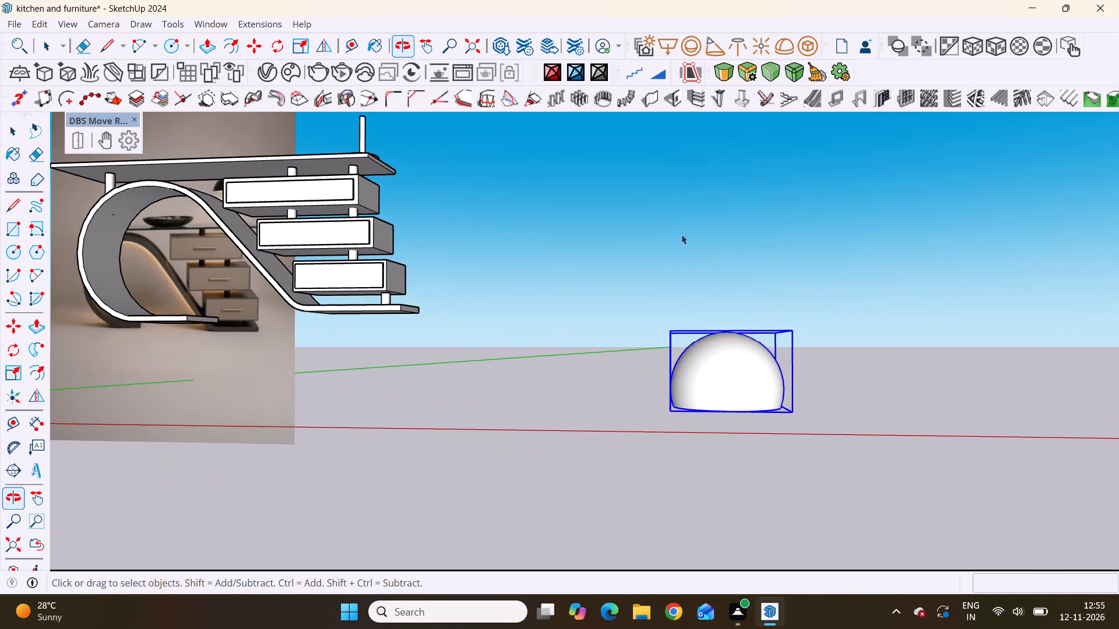
pyautogui.scroll(5, 828, 570)
pyautogui.press('m')
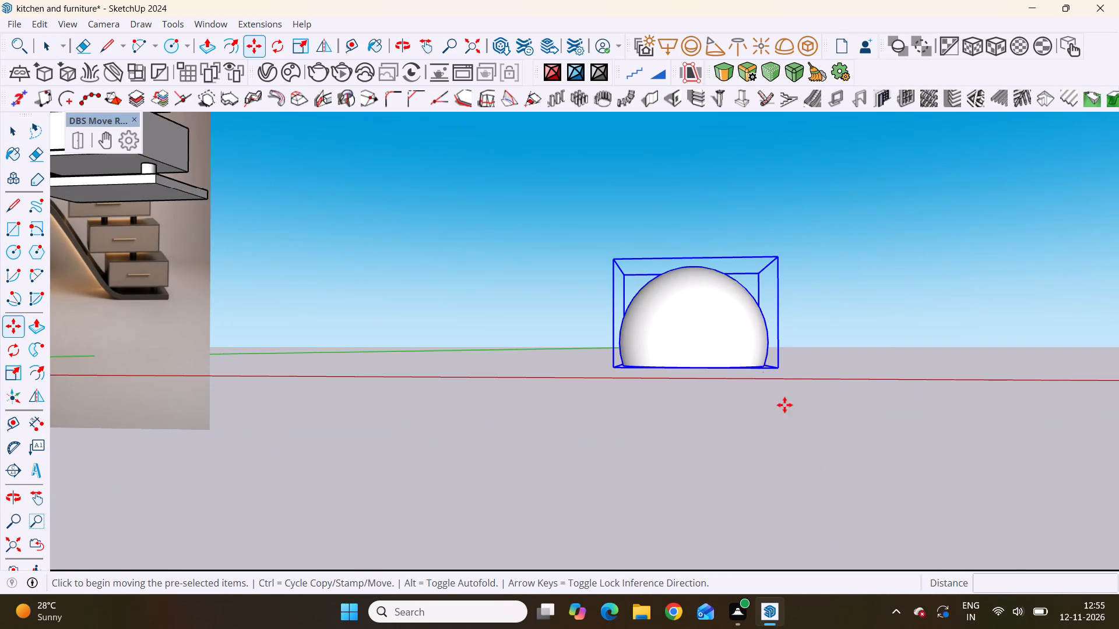
pyautogui.click(783, 368)
pyautogui.scroll(-10, 564, 304)
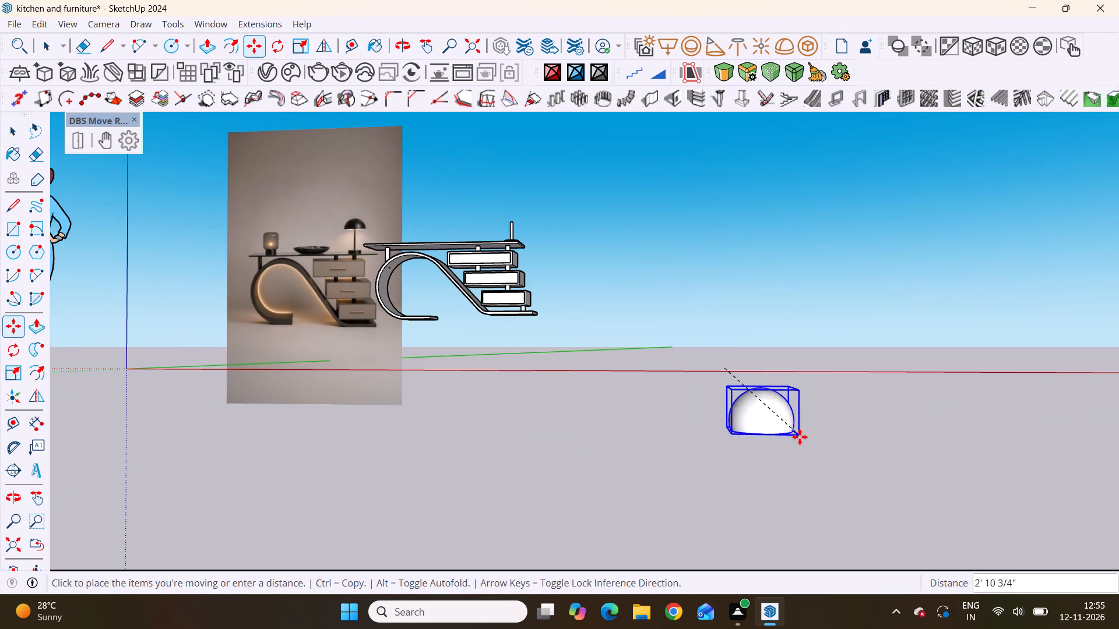
pyautogui.moveTo(539, 237); pyautogui.dragTo(572, 271, button='middle')
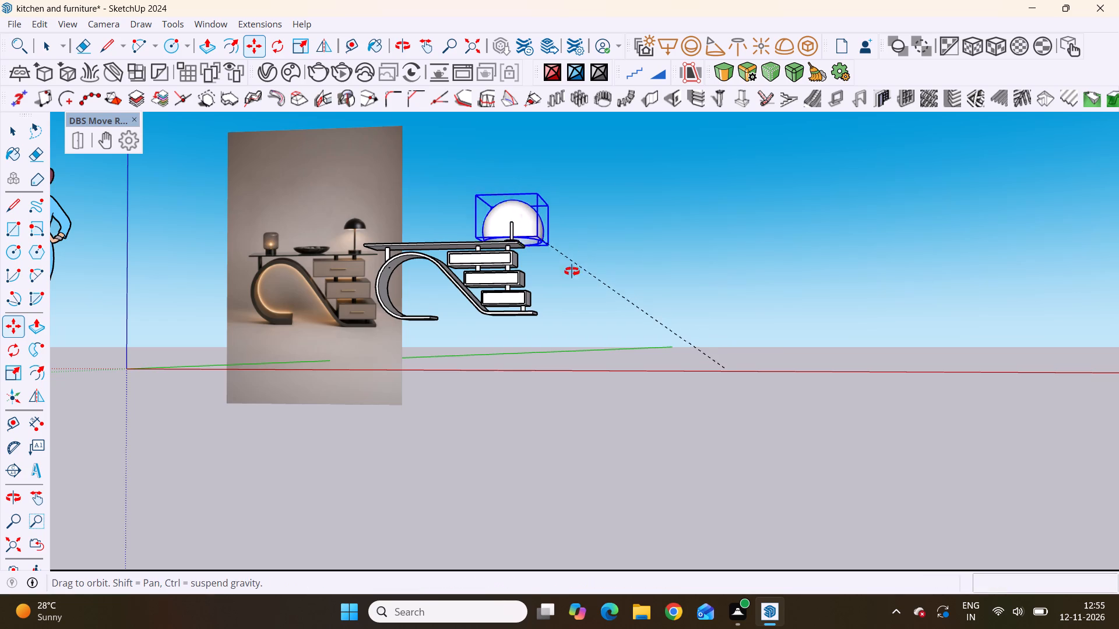
pyautogui.moveTo(572, 271); pyautogui.dragTo(613, 496, button='middle')
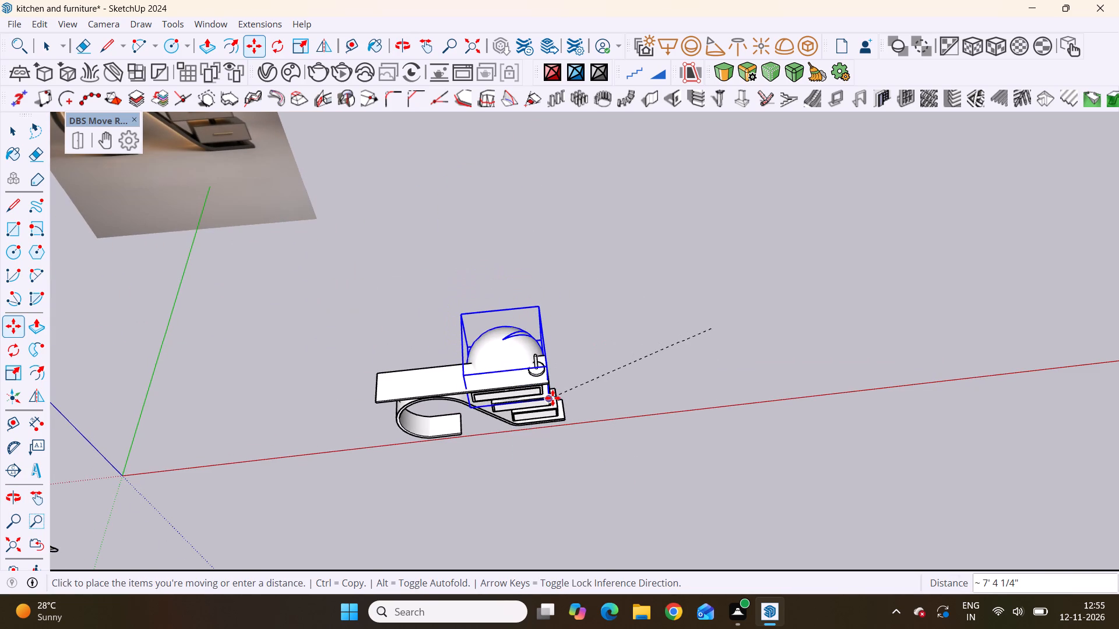
pyautogui.moveTo(553, 395); pyautogui.dragTo(470, 137, button='middle')
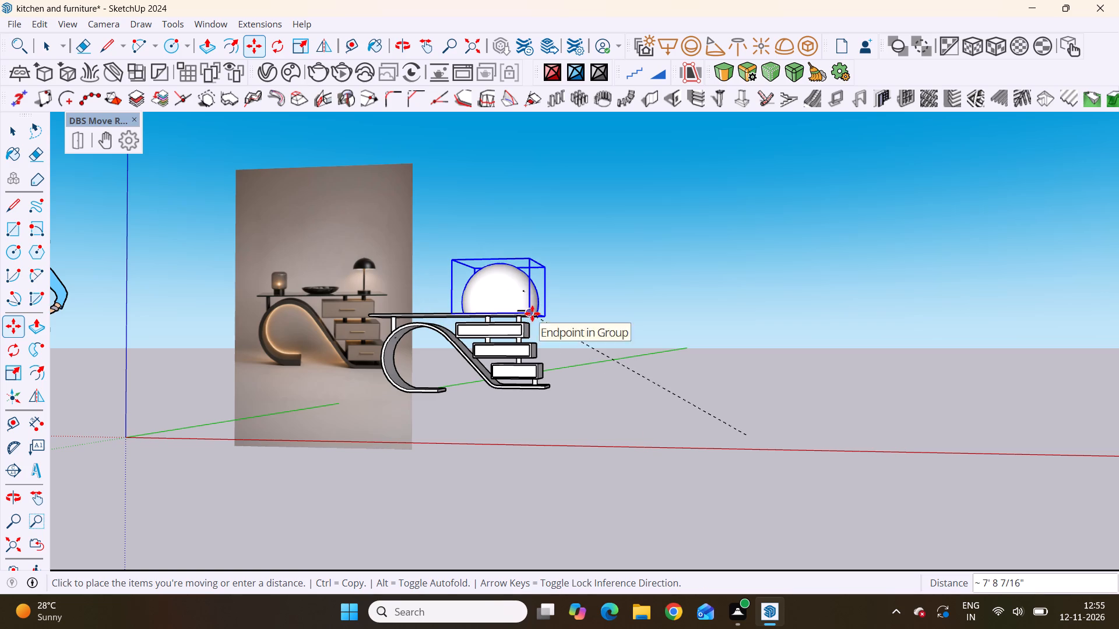
pyautogui.click(532, 313)
# Scale the dome group down uniformly to about 0.56 of its size.
pyautogui.scroll(6, 467, 344)
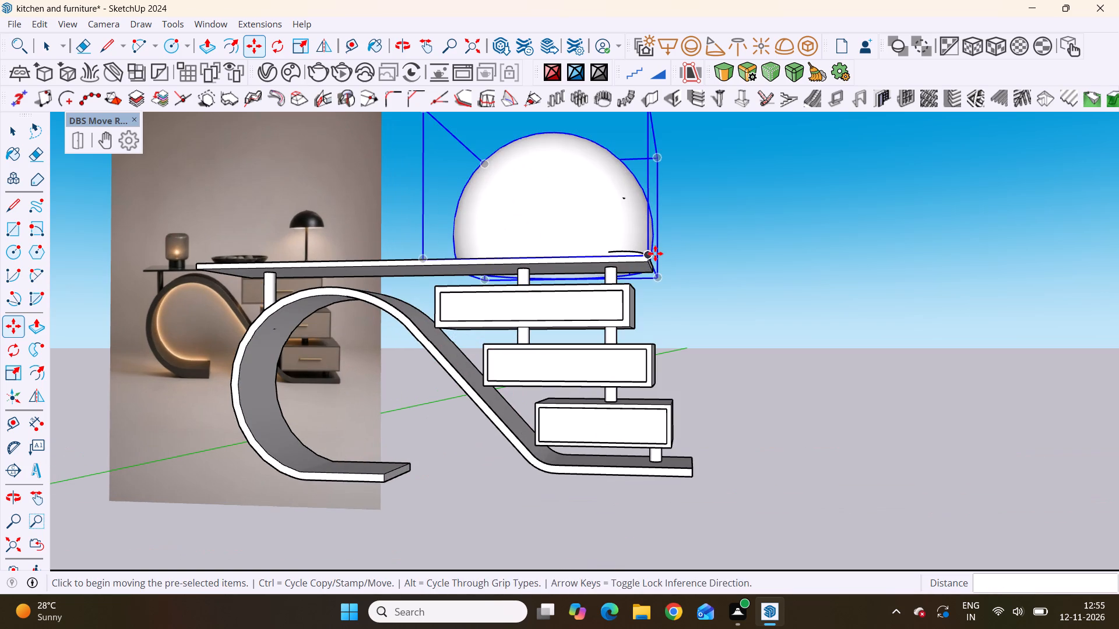
pyautogui.click(652, 253)
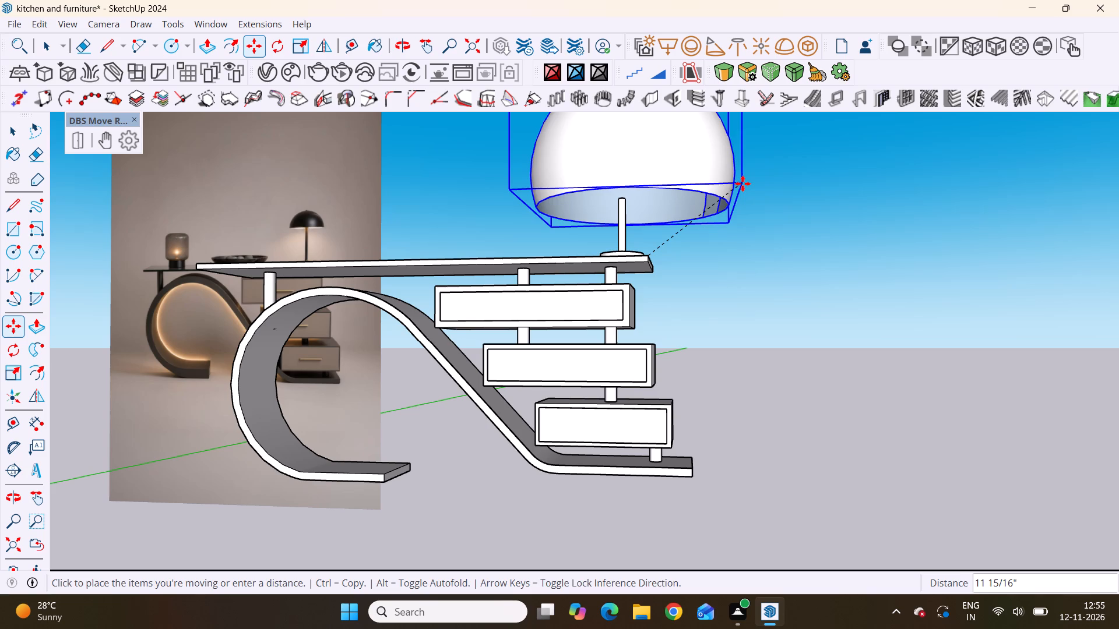
pyautogui.press('s')
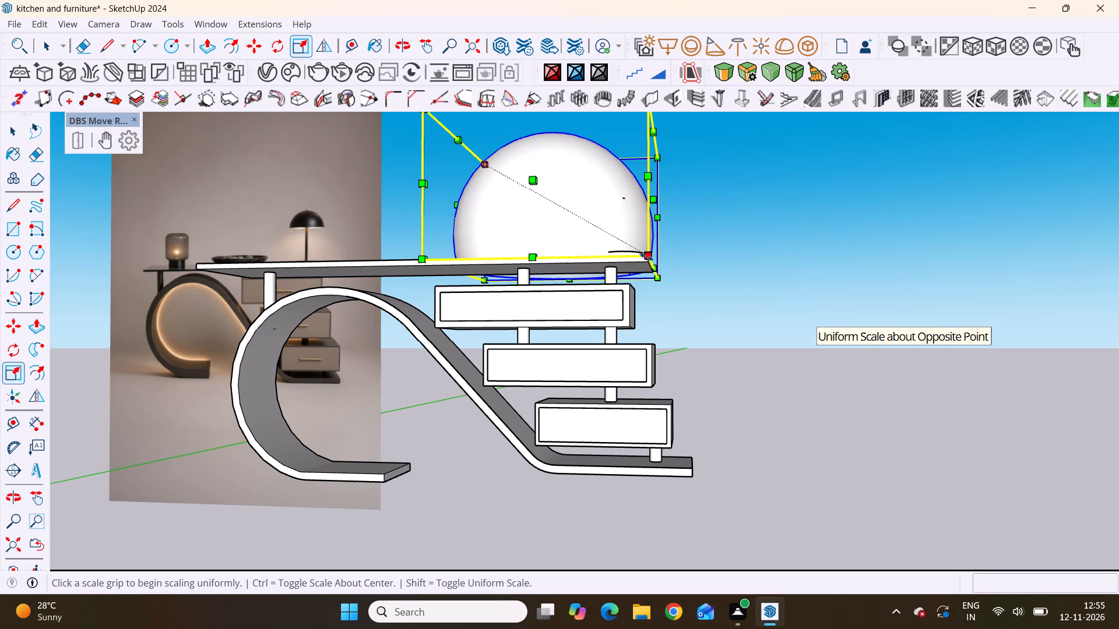
pyautogui.moveTo(654, 253); pyautogui.dragTo(557, 217)
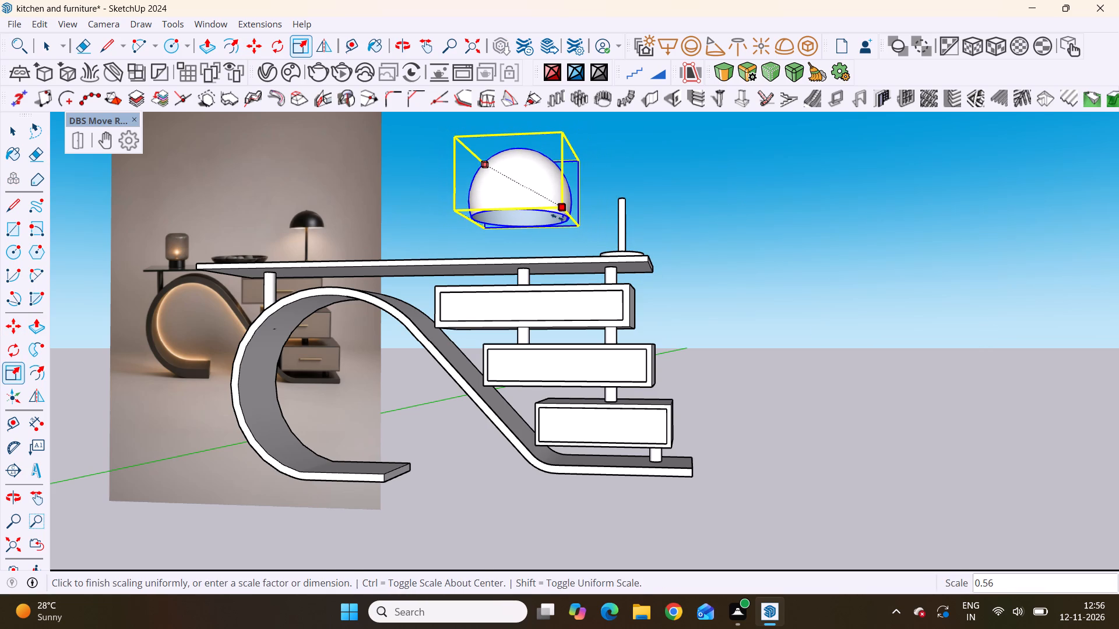
pyautogui.moveTo(557, 217); pyautogui.dragTo(555, 217)
pyautogui.press('space')
pyautogui.moveTo(689, 186); pyautogui.dragTo(695, 185)
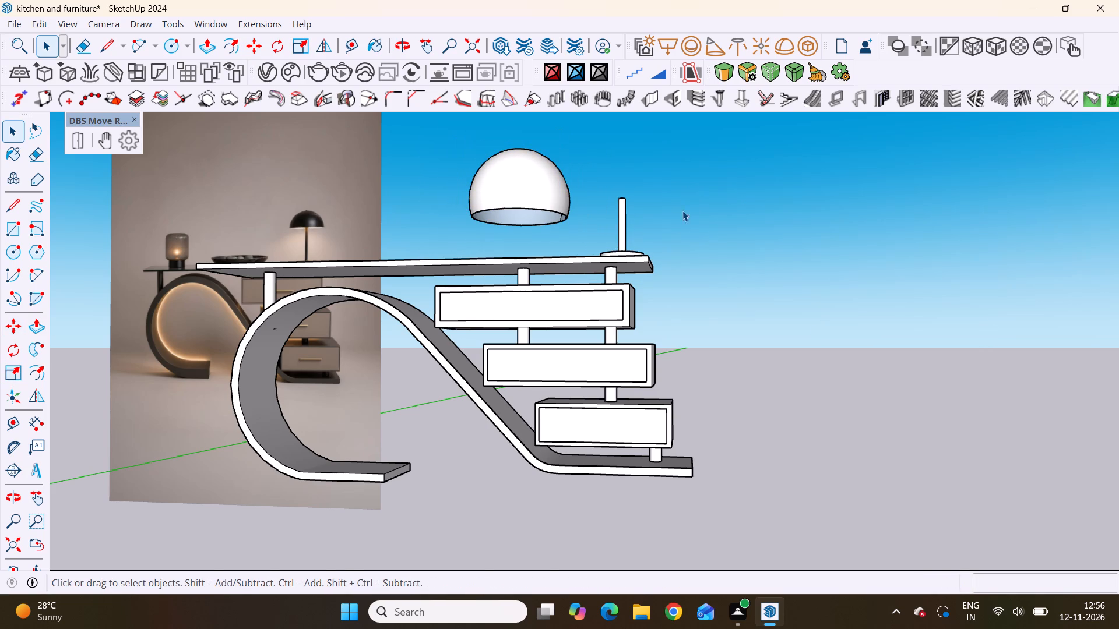
# Scale the dome group down uniformly once more to suit the small lamp stand.
pyautogui.moveTo(542, 178); pyautogui.dragTo(611, 266, button='middle')
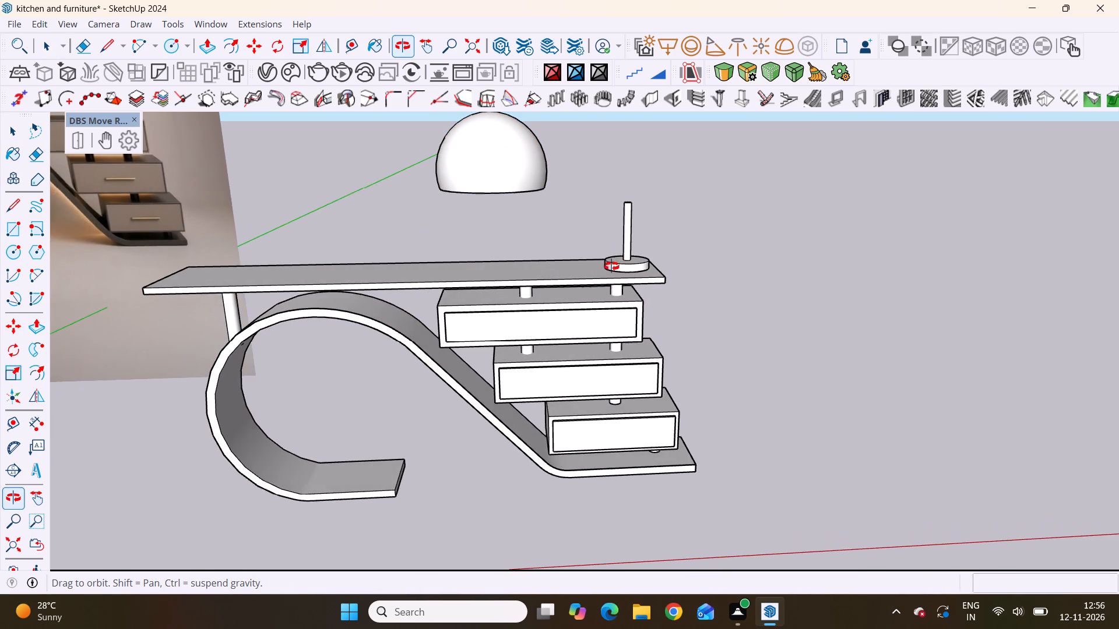
pyautogui.moveTo(611, 266); pyautogui.dragTo(611, 267, button='middle')
pyautogui.scroll(1, 611, 267)
pyautogui.click(490, 168)
pyautogui.press('s')
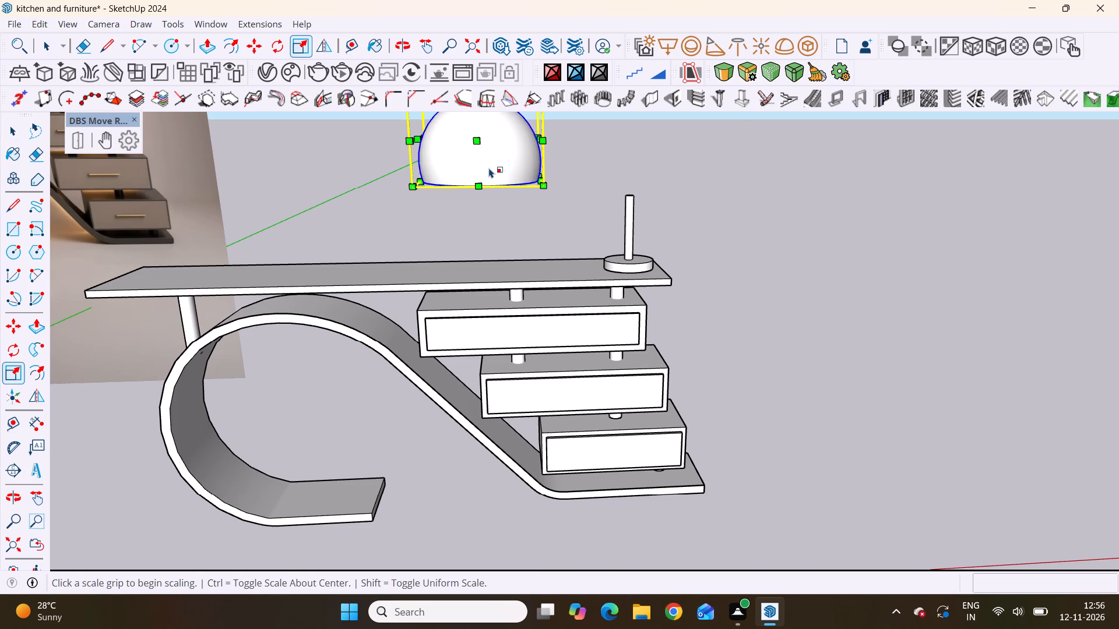
pyautogui.moveTo(546, 186); pyautogui.dragTo(526, 188)
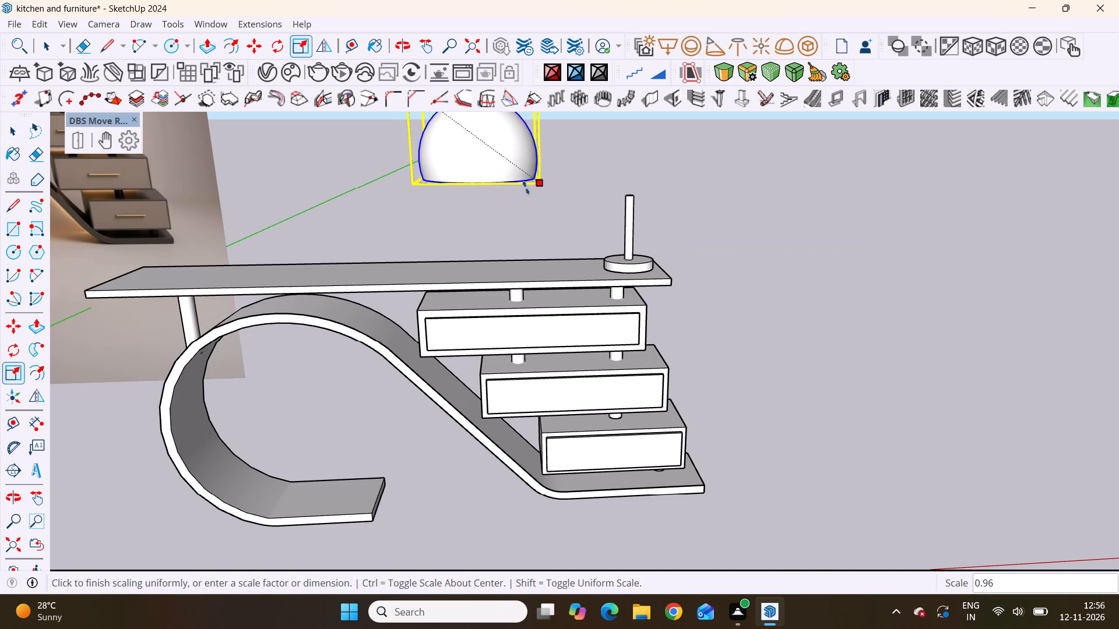
pyautogui.moveTo(526, 188); pyautogui.dragTo(491, 186)
pyautogui.scroll(-5, 490, 186)
# Enlarge the dome group uniformly by a factor of about 1.14.
pyautogui.scroll(4, 488, 190)
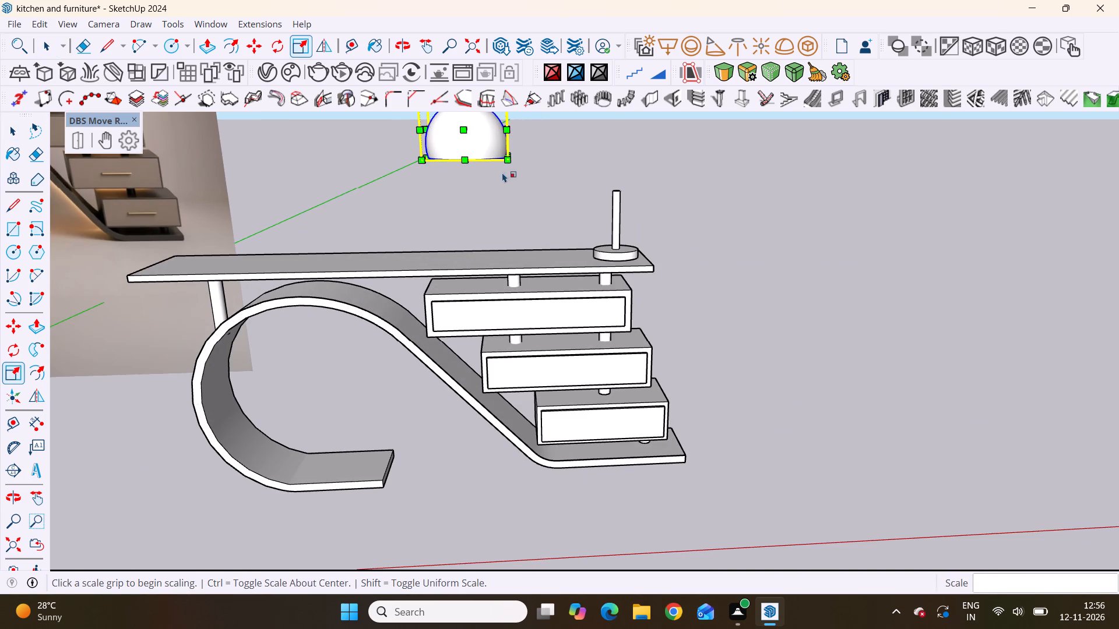
pyautogui.moveTo(517, 160); pyautogui.dragTo(527, 167)
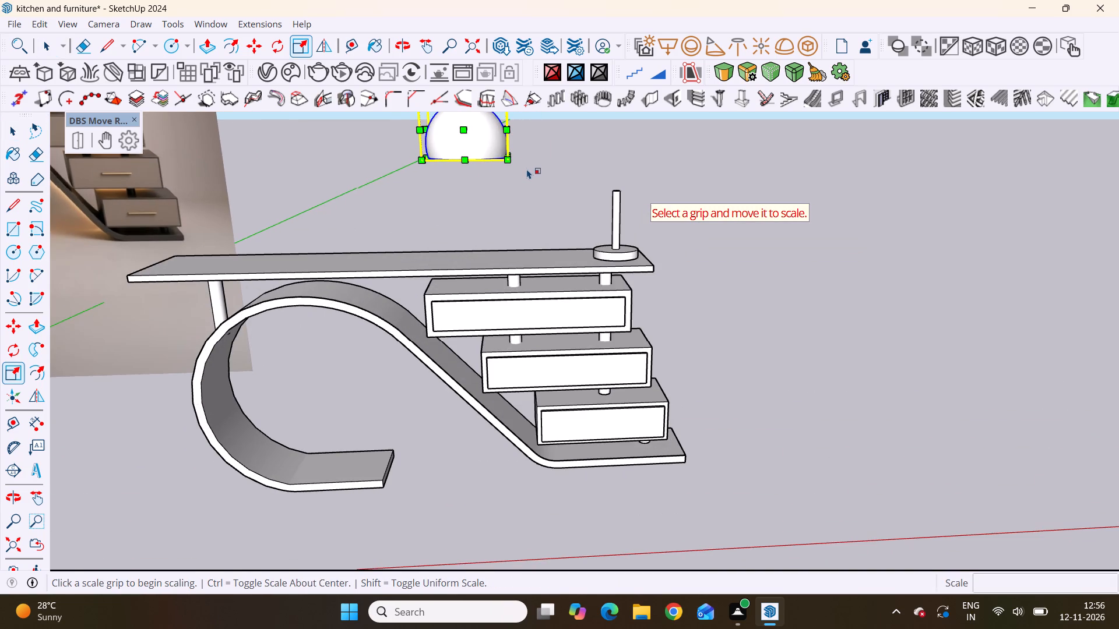
pyautogui.moveTo(513, 157); pyautogui.dragTo(523, 162)
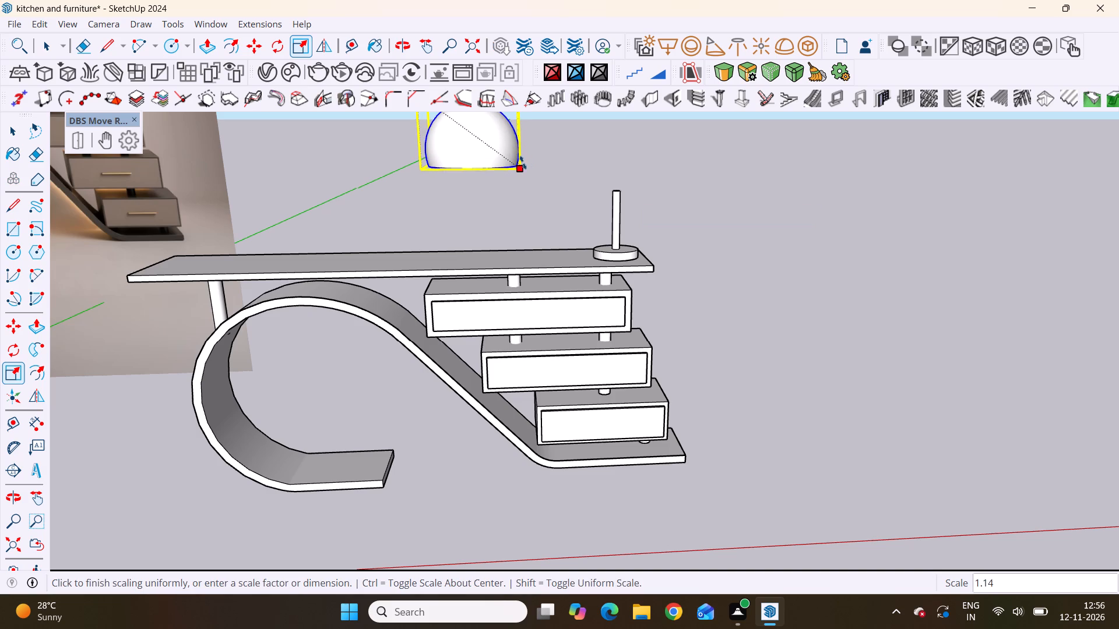
pyautogui.moveTo(523, 162); pyautogui.dragTo(523, 163)
pyautogui.press('space')
pyautogui.scroll(-8, 526, 179)
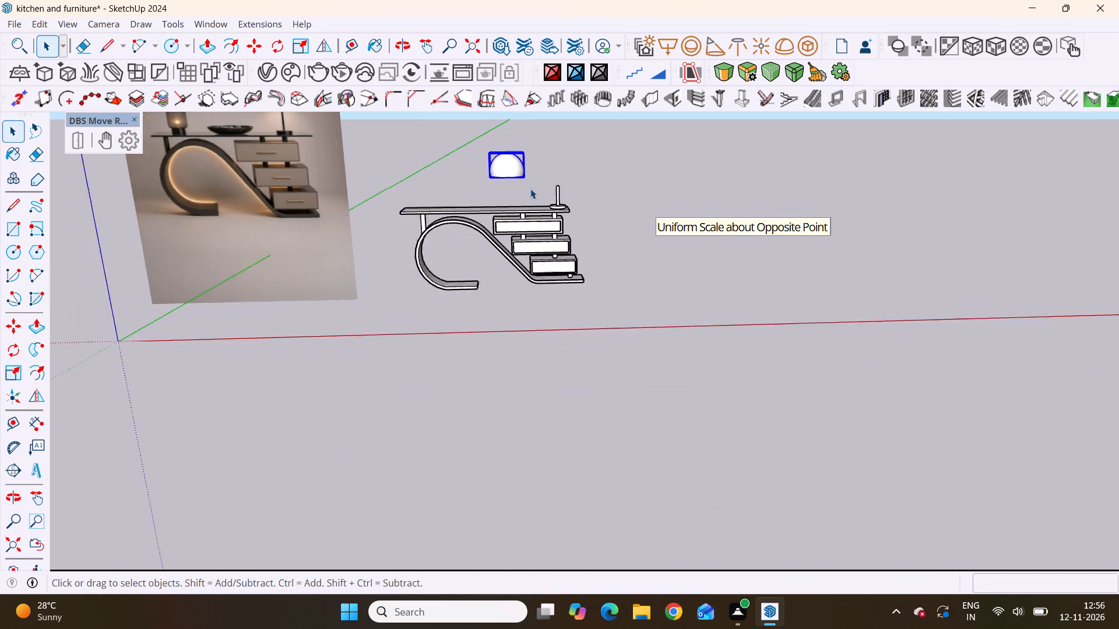
pyautogui.scroll(-2, 530, 189)
pyautogui.click(674, 174)
# Move the dome group by its lower bounding-box corner about 1' 8 3/4" onto the tabletop's front corner beside the lamp stand.
pyautogui.scroll(5, 442, 176)
pyautogui.scroll(4, 527, 194)
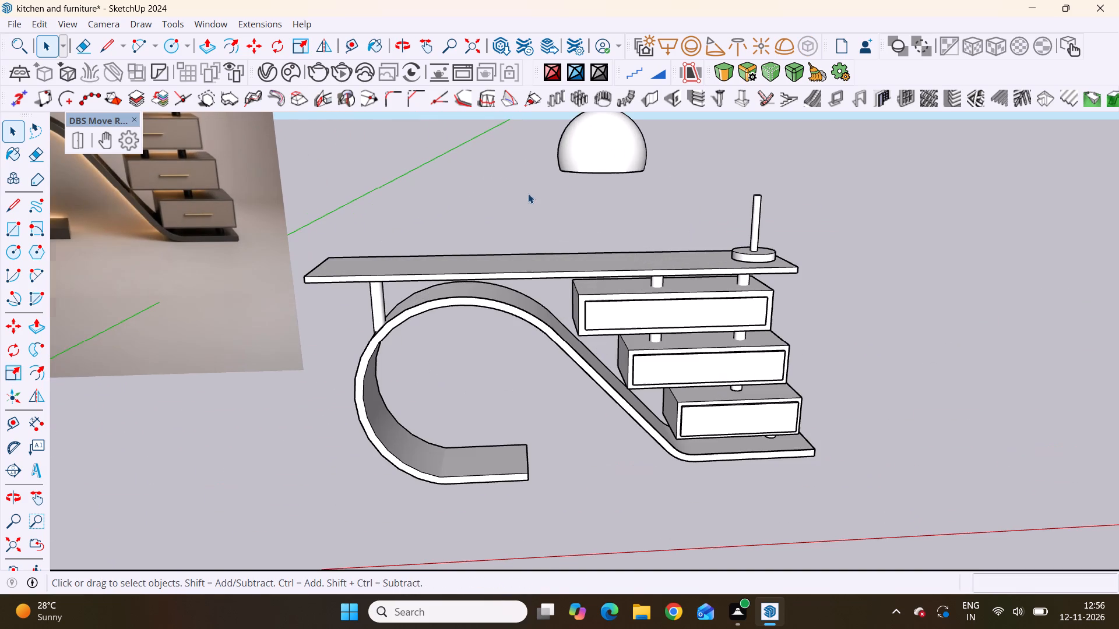
pyautogui.click(593, 134)
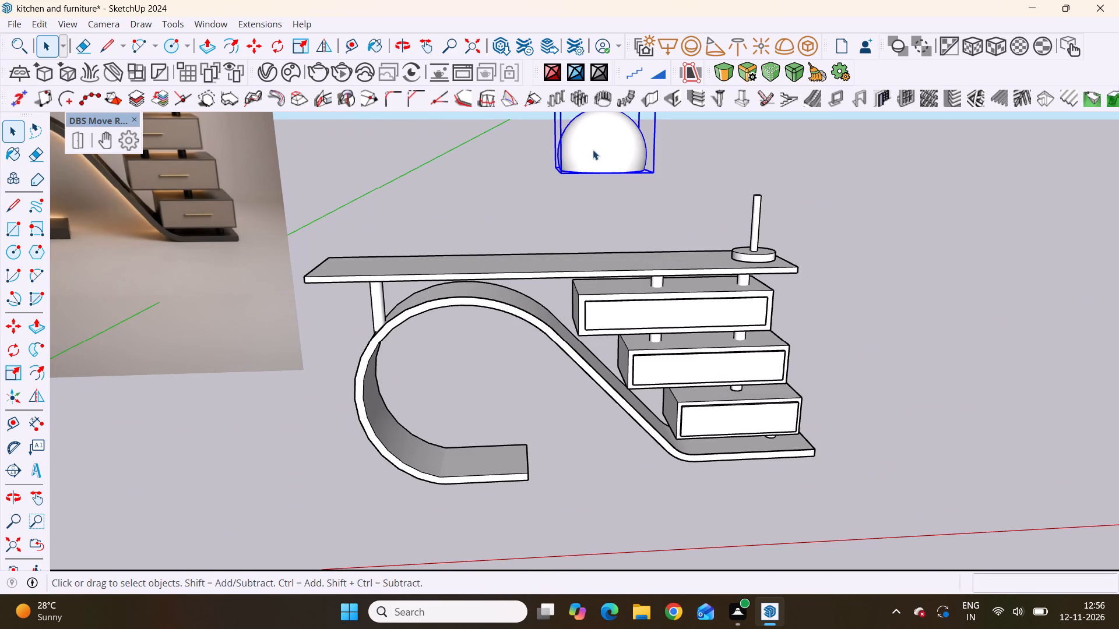
pyautogui.press('m')
pyautogui.scroll(1, 612, 199)
pyautogui.moveTo(682, 164); pyautogui.dragTo(597, 36, button='middle')
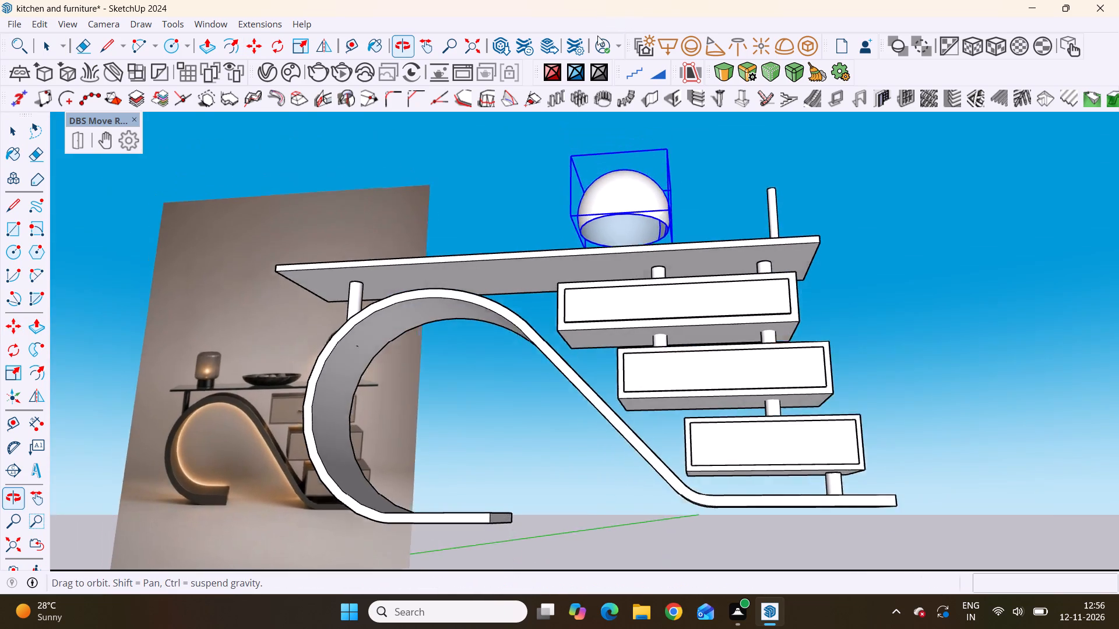
pyautogui.moveTo(597, 36); pyautogui.dragTo(603, 19, button='middle')
pyautogui.scroll(5, 567, 271)
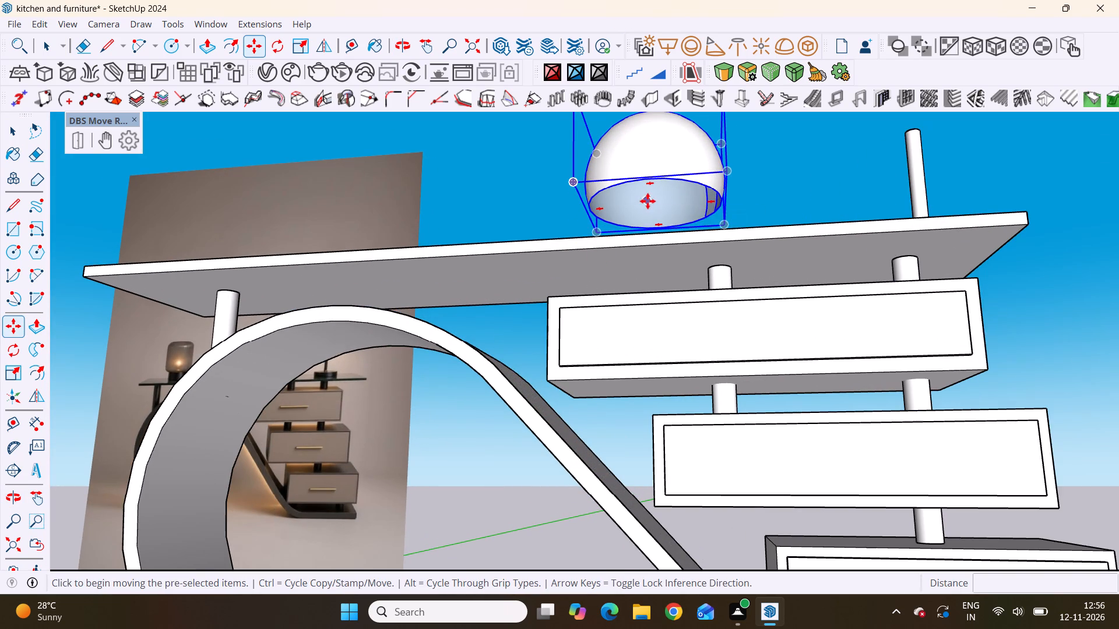
pyautogui.scroll(13, 650, 190)
pyautogui.scroll(-2, 650, 211)
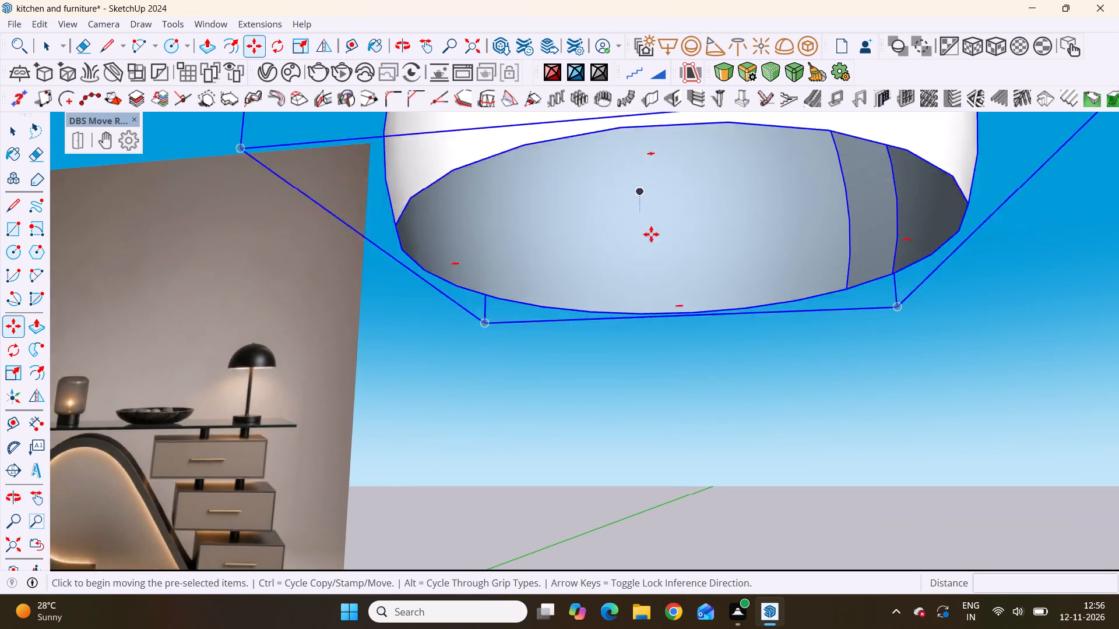
pyautogui.scroll(-12, 651, 234)
pyautogui.moveTo(710, 247); pyautogui.dragTo(722, 379, button='middle')
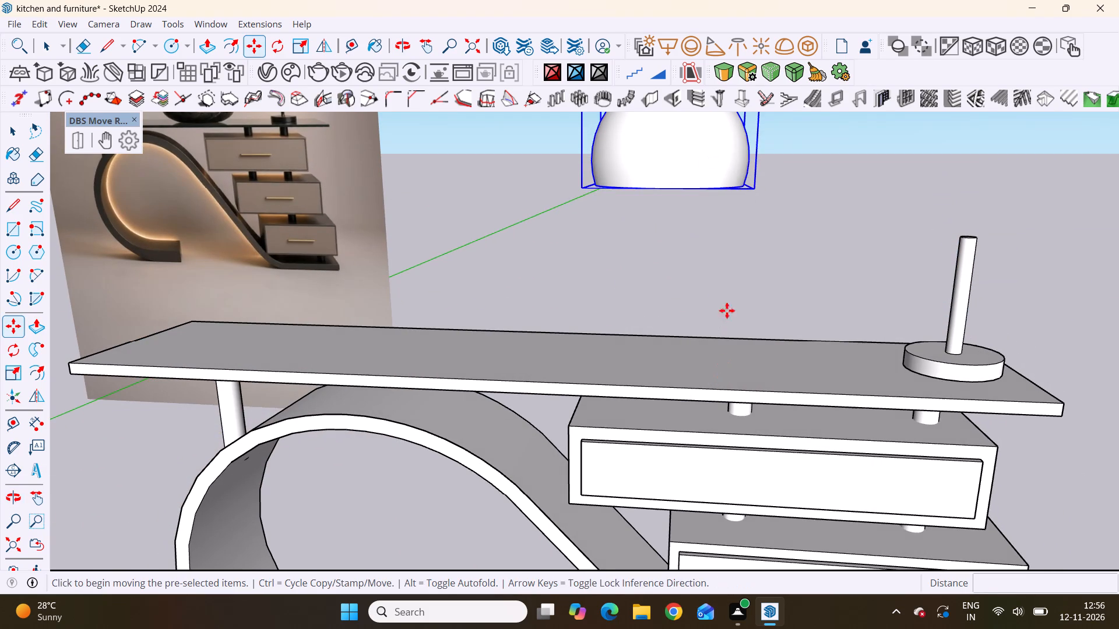
pyautogui.click(751, 190)
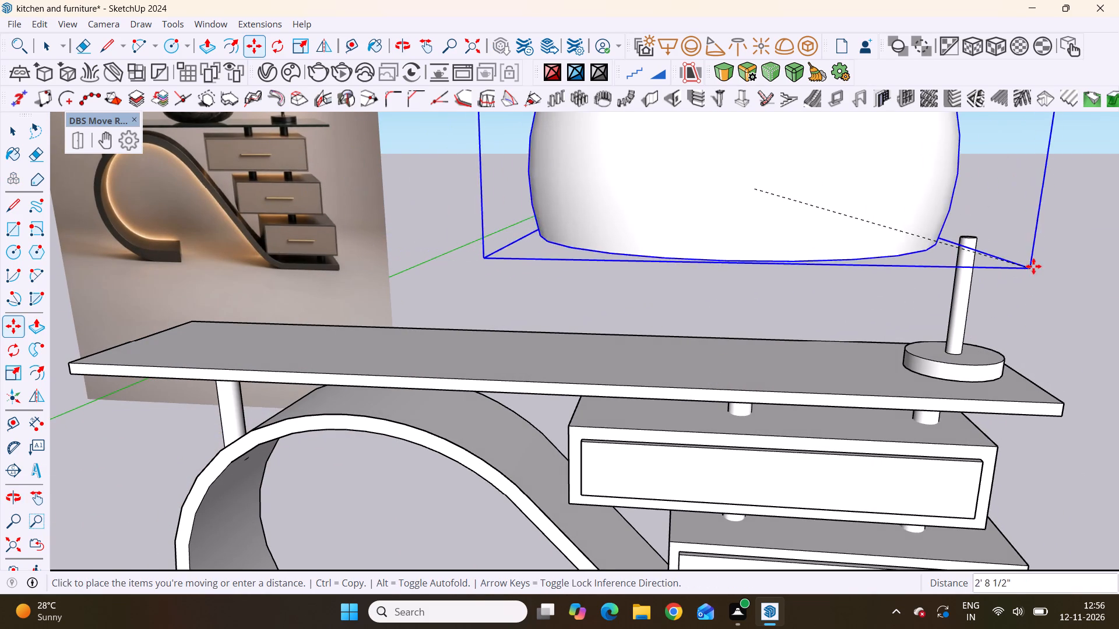
pyautogui.scroll(-10, 573, 268)
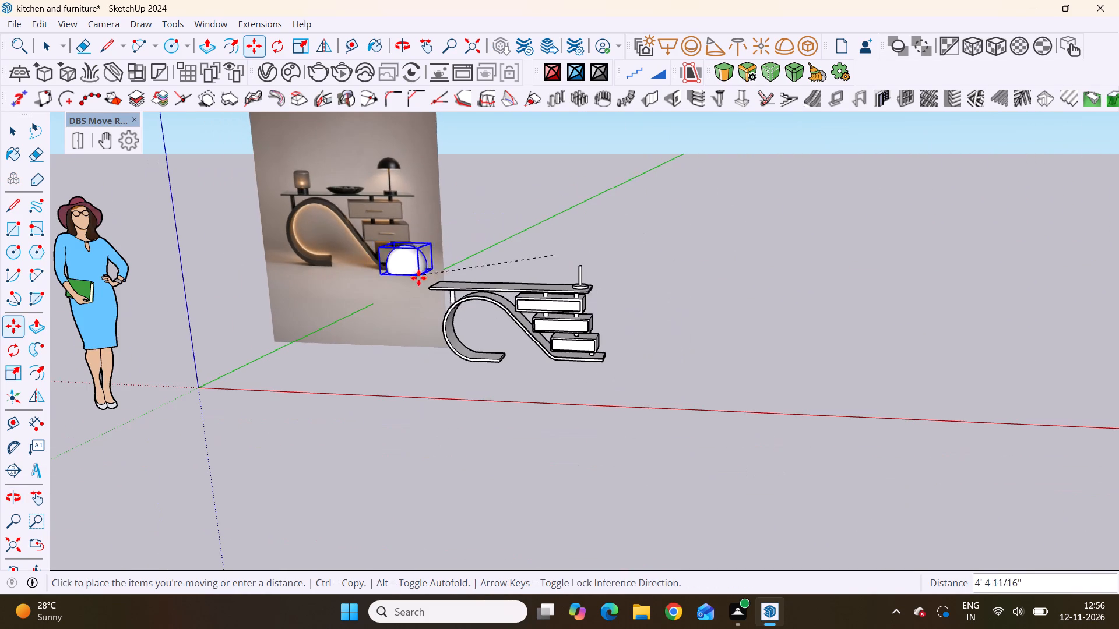
pyautogui.scroll(6, 573, 277)
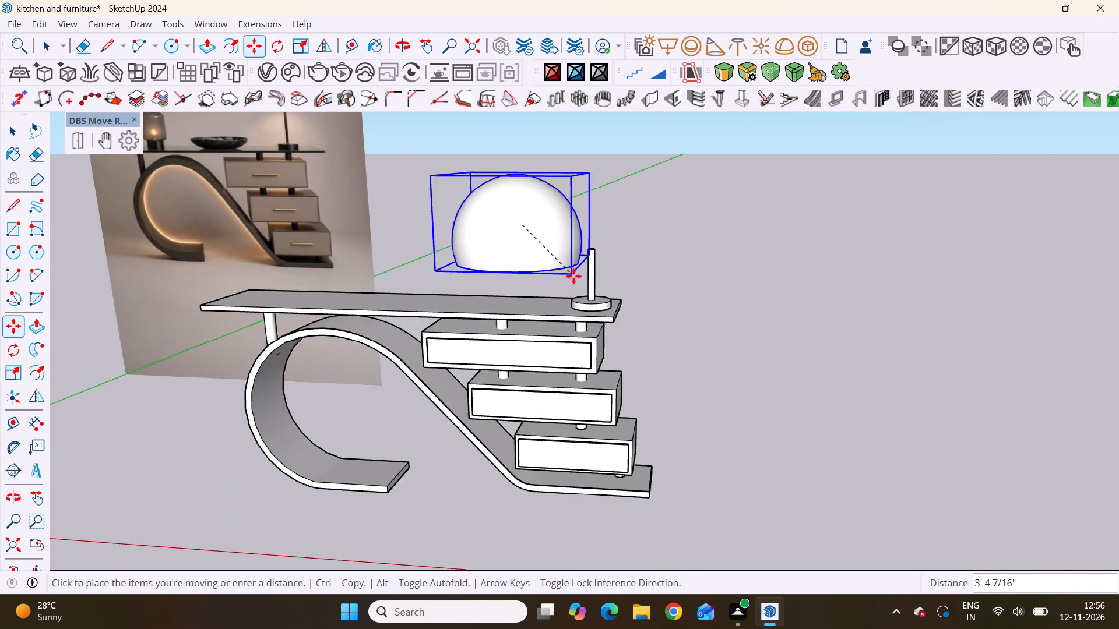
pyautogui.scroll(5, 573, 276)
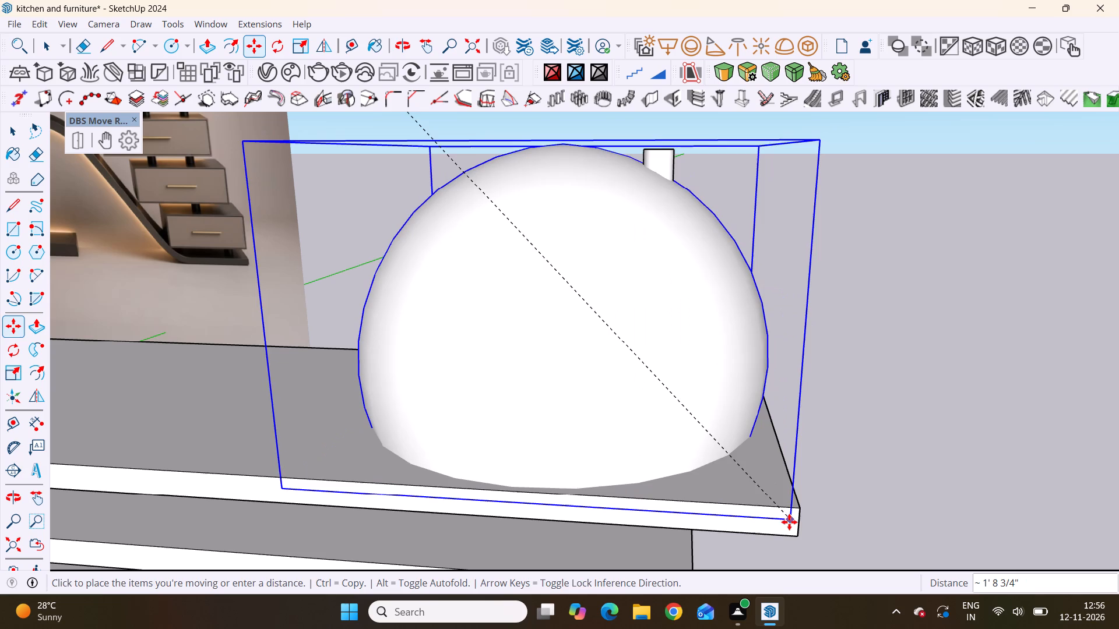
pyautogui.click(796, 516)
# Raise the dome group about 6 1/8" from the tabletop corner so it sits over the lamp stand's post.
pyautogui.scroll(-7, 746, 299)
pyautogui.moveTo(723, 395); pyautogui.dragTo(676, 270, button='middle')
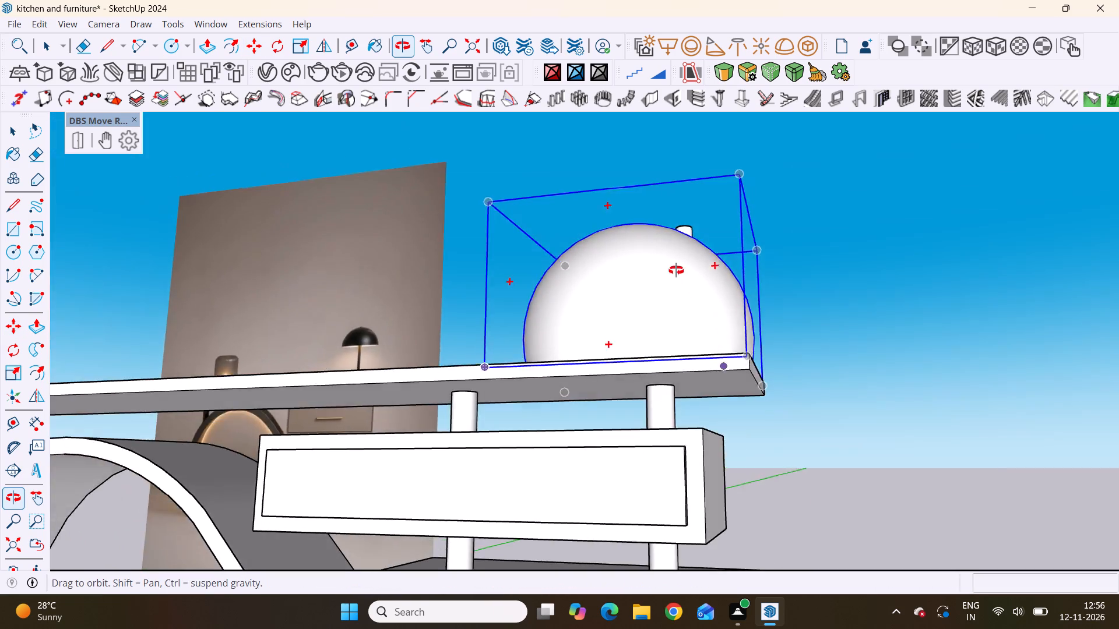
pyautogui.moveTo(676, 270); pyautogui.dragTo(720, 330, button='middle')
pyautogui.scroll(1, 719, 330)
pyautogui.click(768, 397)
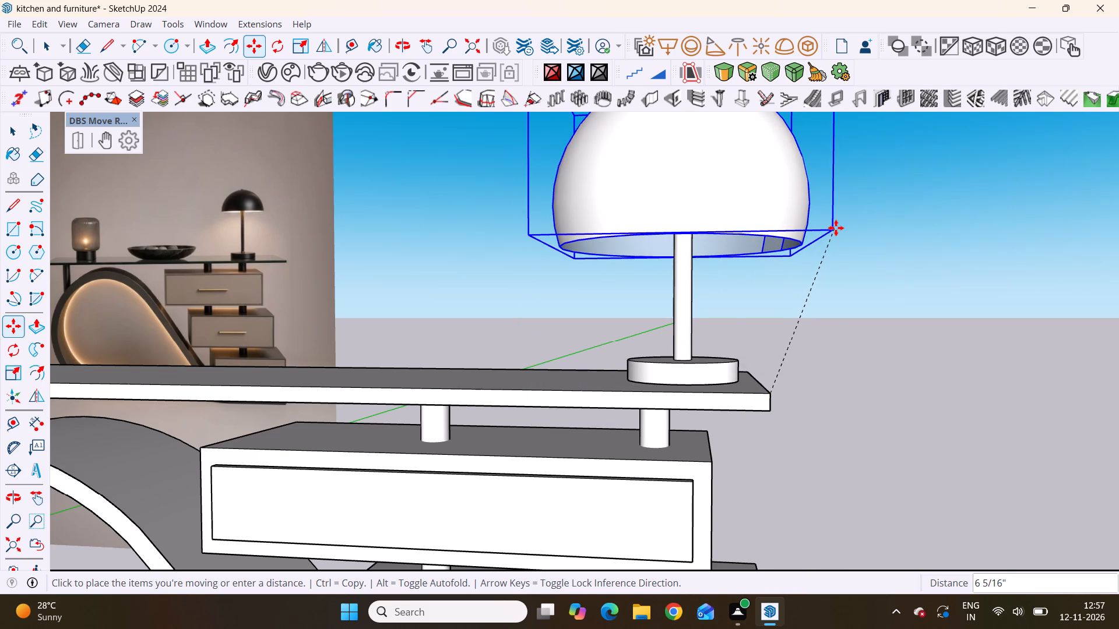
pyautogui.click(835, 233)
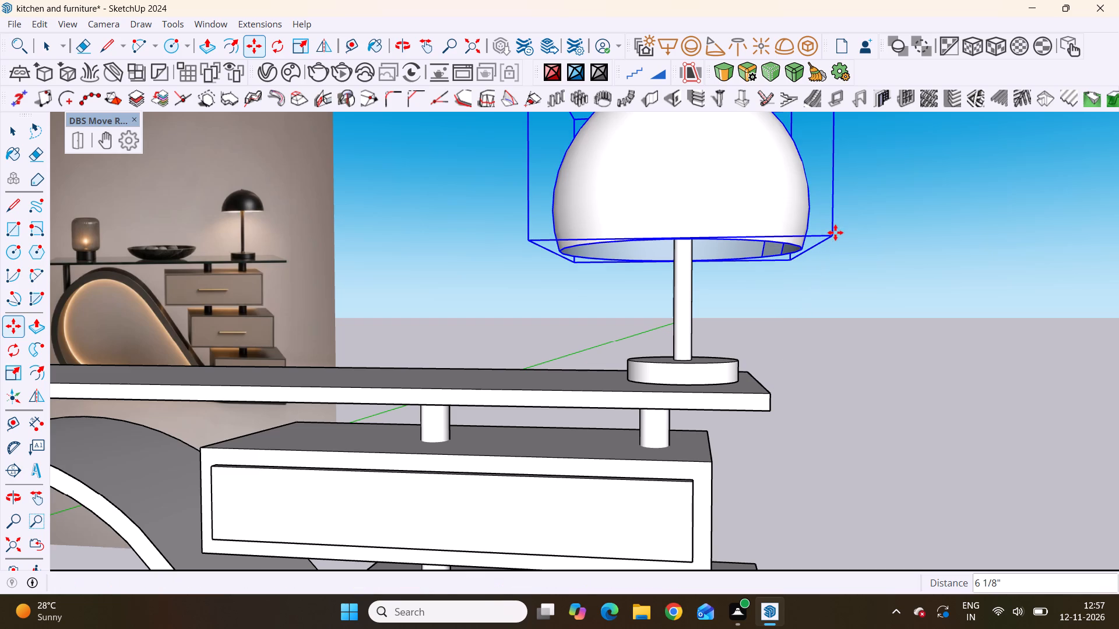
# Scale the dome group down uniformly to roughly three quarters of its size, matching the reference lamp's proportions.
pyautogui.scroll(-6, 599, 295)
pyautogui.scroll(1, 590, 309)
pyautogui.moveTo(642, 303); pyautogui.dragTo(679, 303, button='middle')
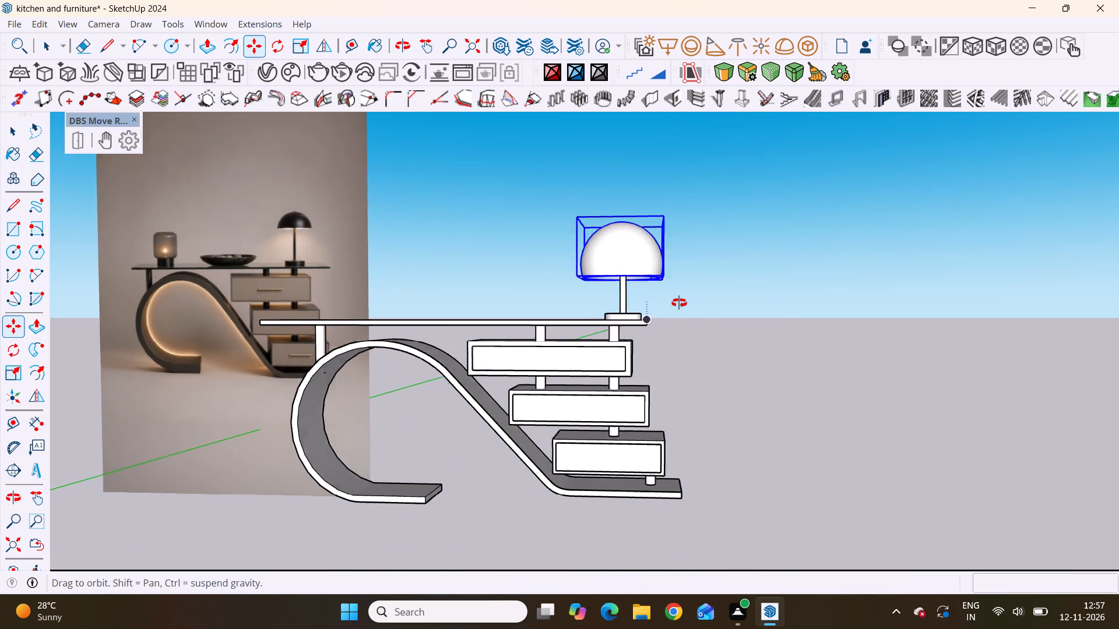
pyautogui.moveTo(679, 303); pyautogui.dragTo(710, 333, button='middle')
pyautogui.scroll(1, 740, 306)
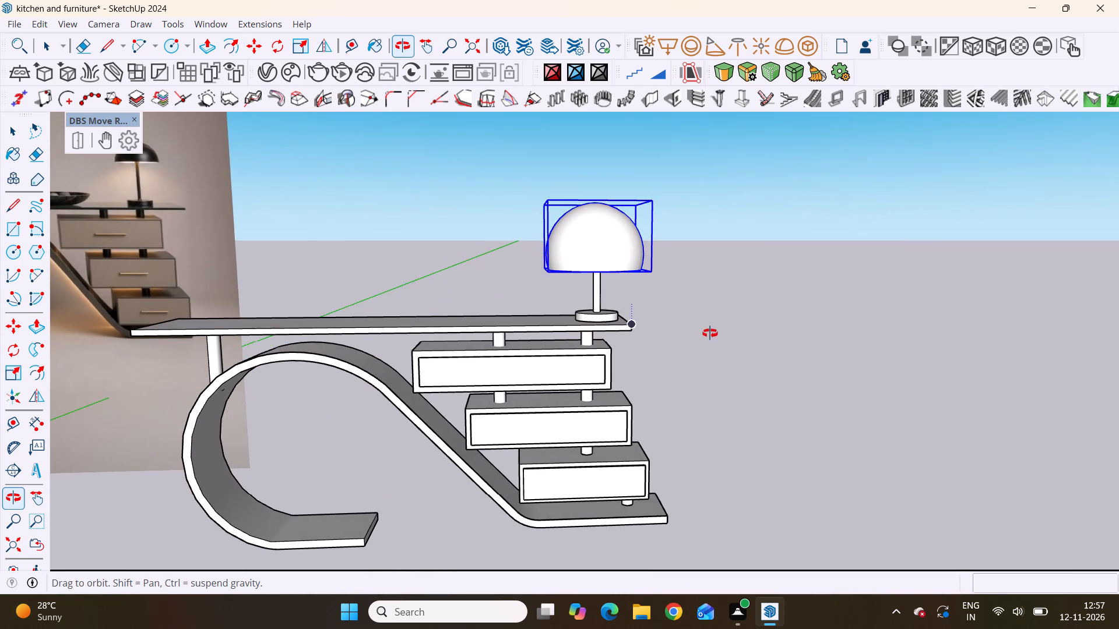
pyautogui.moveTo(710, 333); pyautogui.dragTo(699, 313, button='middle')
pyautogui.press('s')
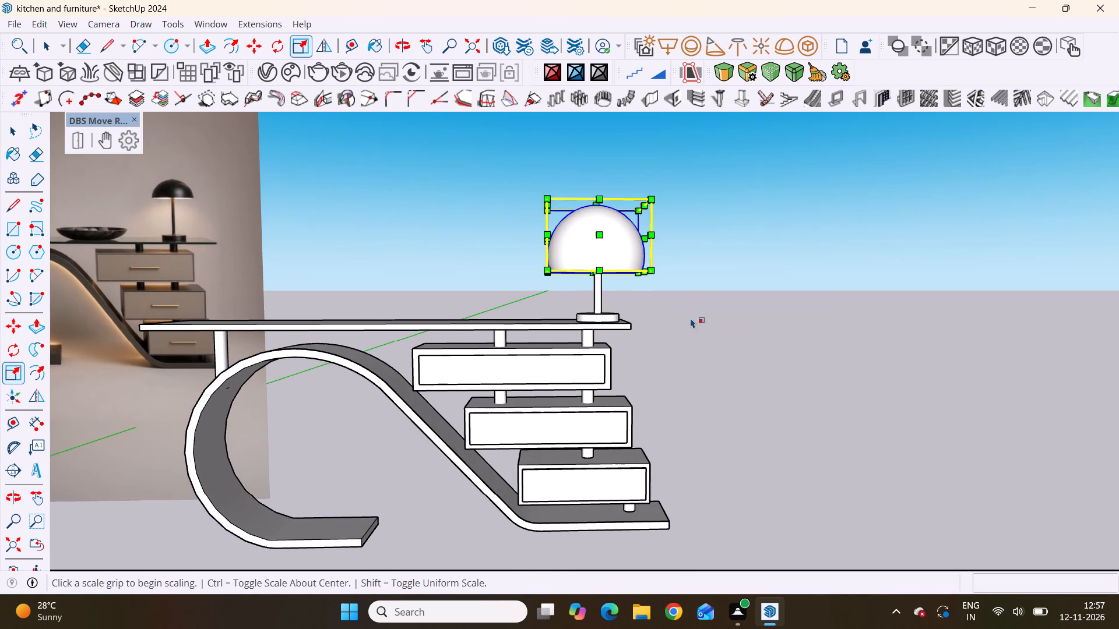
pyautogui.moveTo(554, 195); pyautogui.dragTo(556, 196)
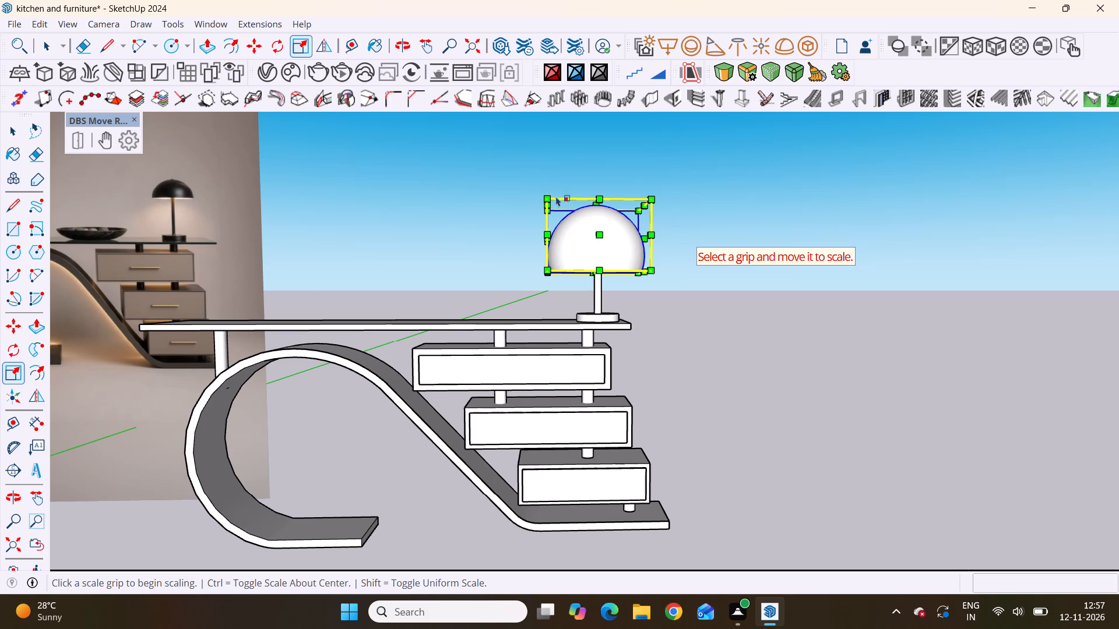
pyautogui.moveTo(556, 196); pyautogui.dragTo(564, 211)
pyautogui.moveTo(558, 202); pyautogui.dragTo(565, 217)
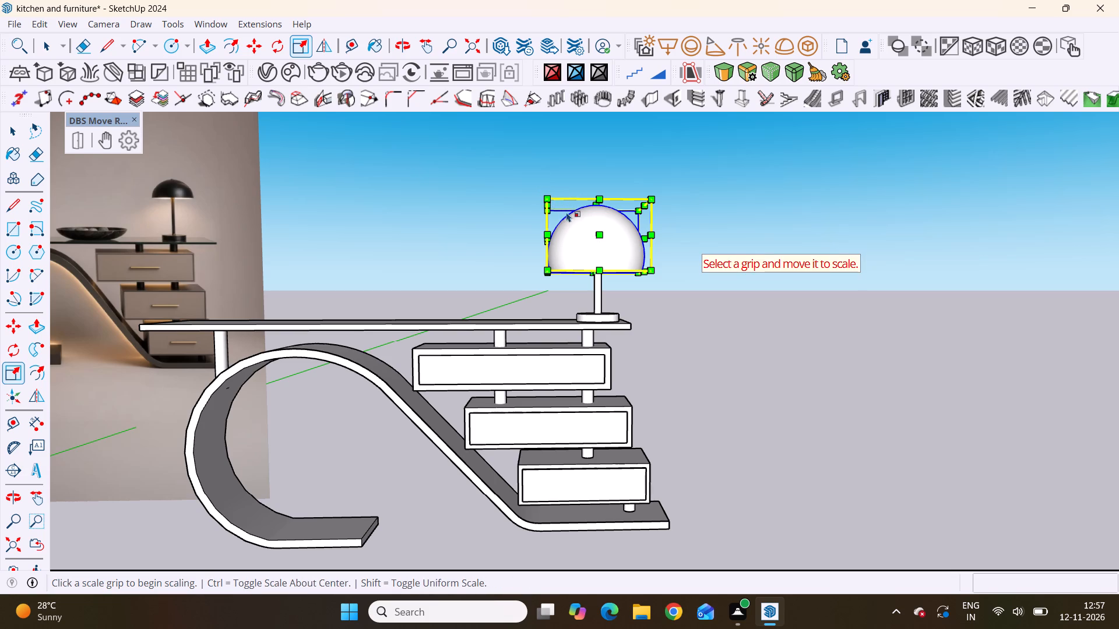
pyautogui.moveTo(653, 202); pyautogui.dragTo(642, 220)
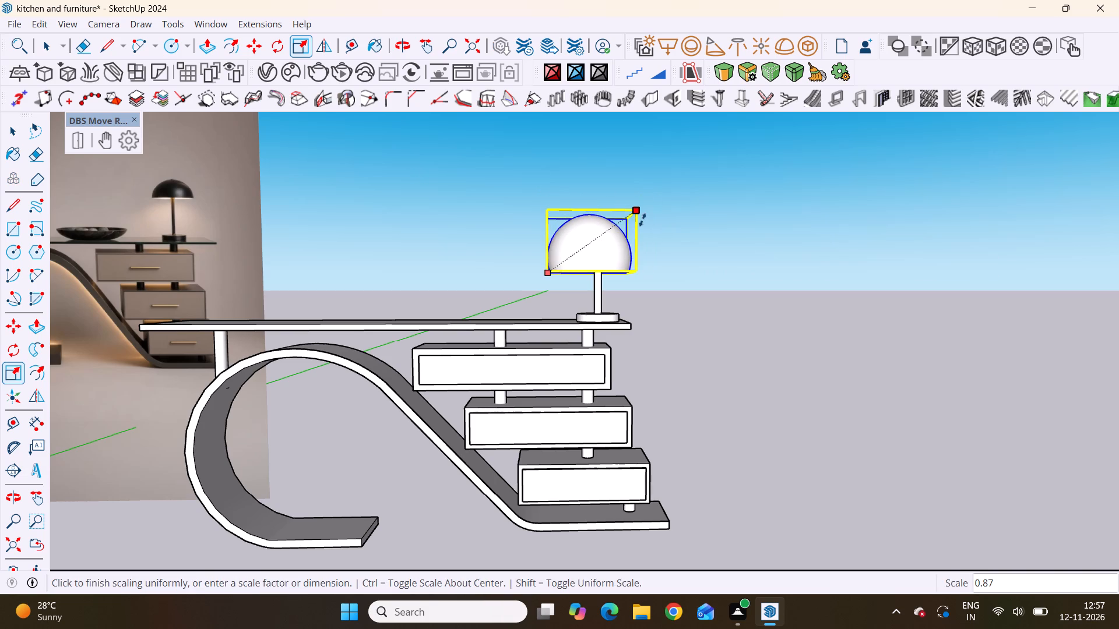
pyautogui.moveTo(642, 220); pyautogui.dragTo(640, 221)
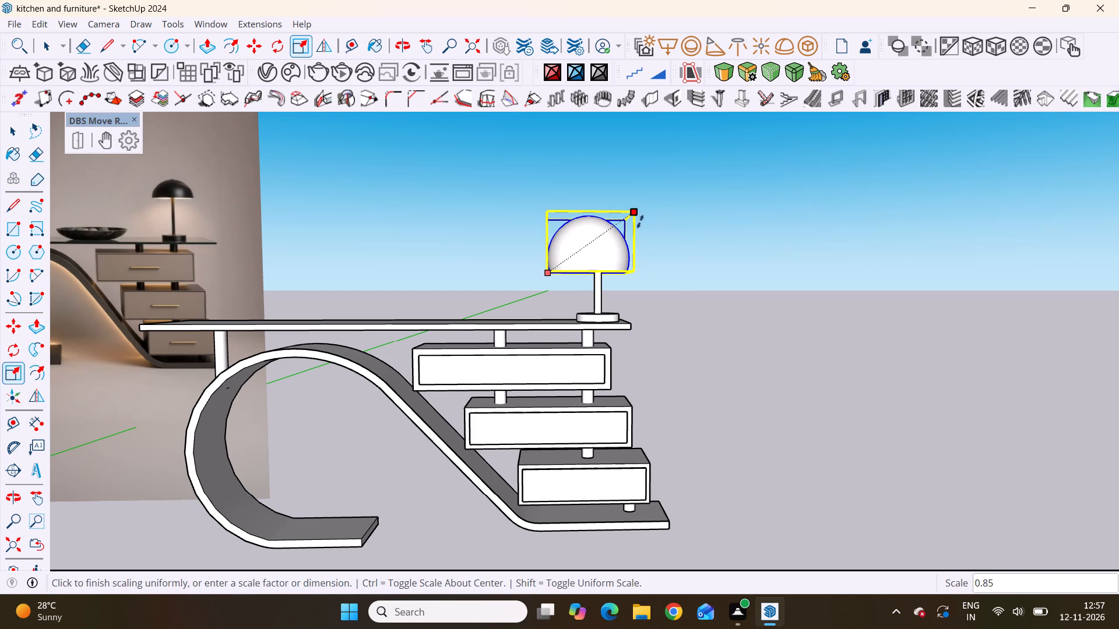
pyautogui.moveTo(640, 221); pyautogui.dragTo(625, 227)
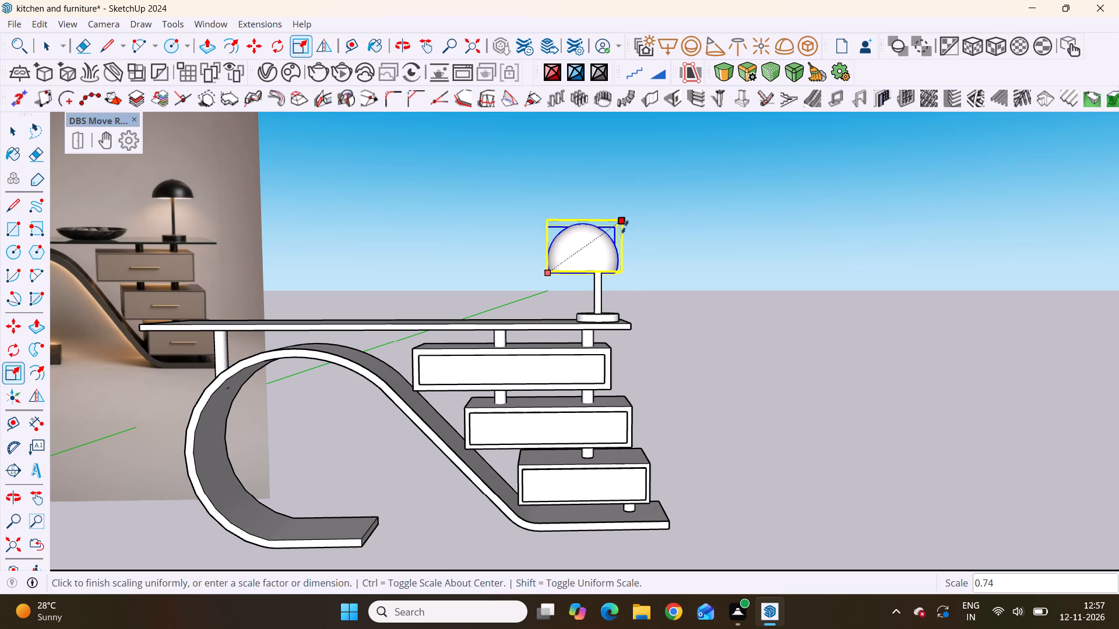
pyautogui.moveTo(625, 227); pyautogui.dragTo(631, 226)
pyautogui.press('space')
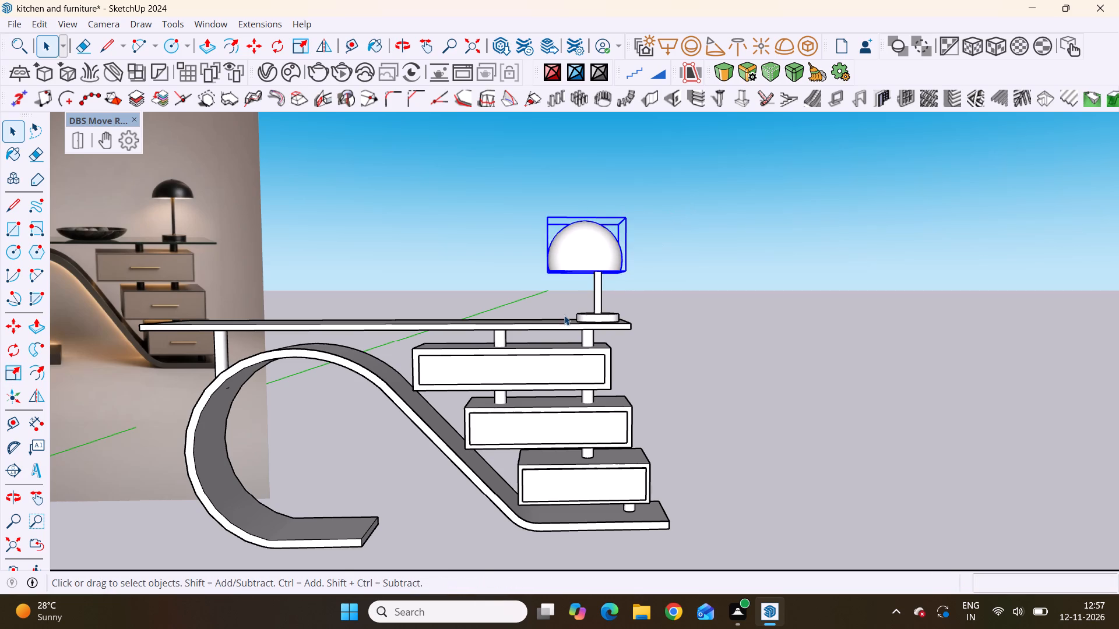
# Move the dome group about 1 13/16" along the tabletop's length to centre it on the stand's post.
pyautogui.scroll(5, 539, 284)
pyautogui.scroll(-6, 497, 263)
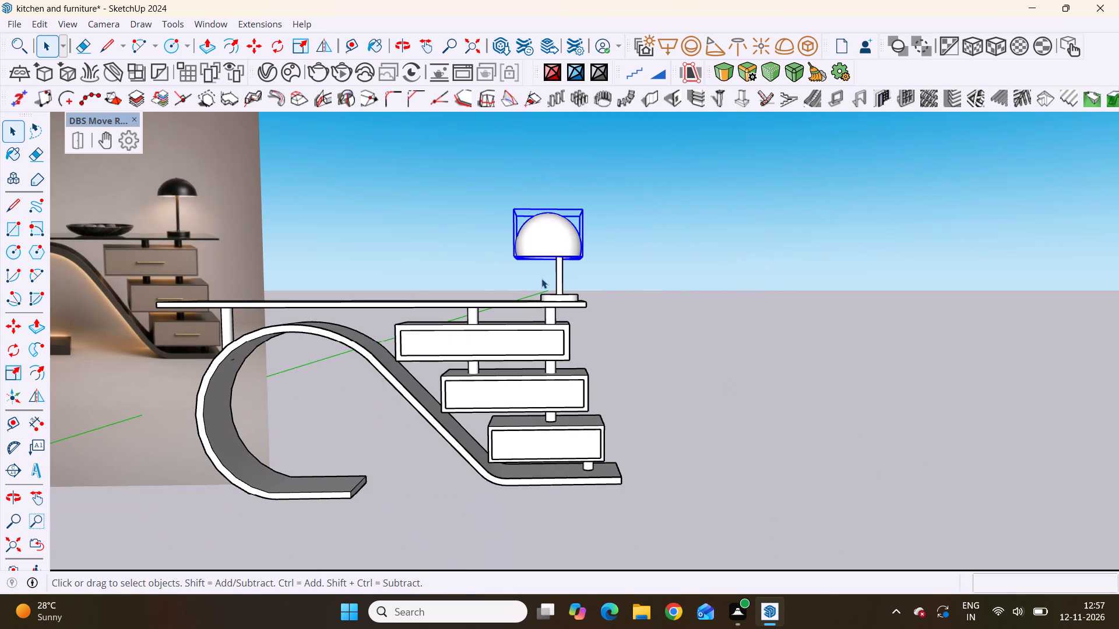
pyautogui.press('m')
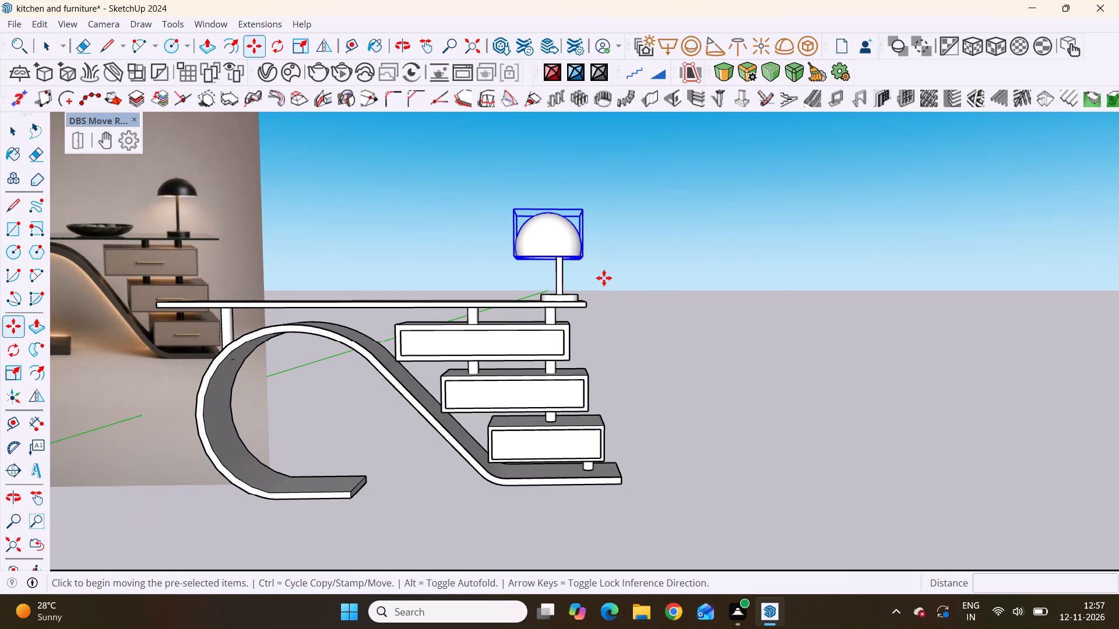
pyautogui.scroll(10, 533, 242)
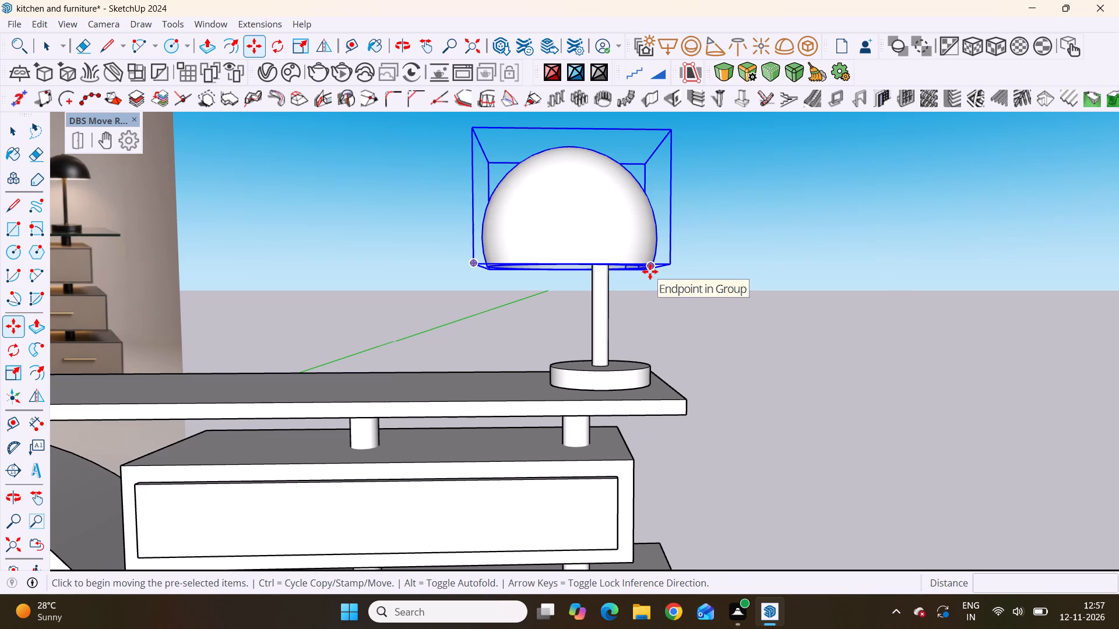
pyautogui.click(652, 270)
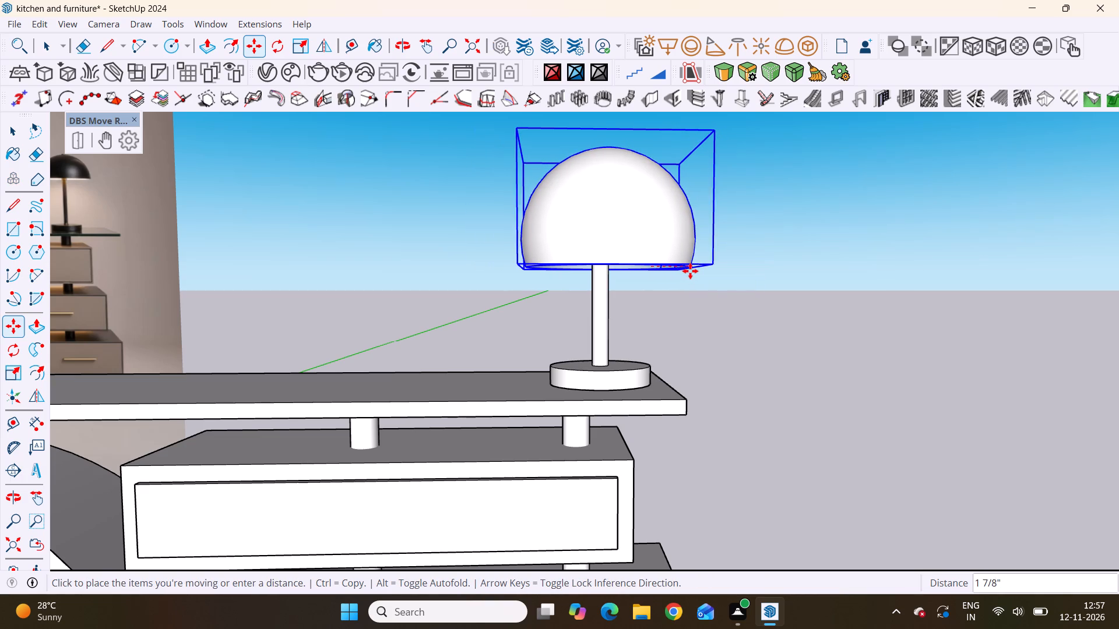
pyautogui.click(690, 269)
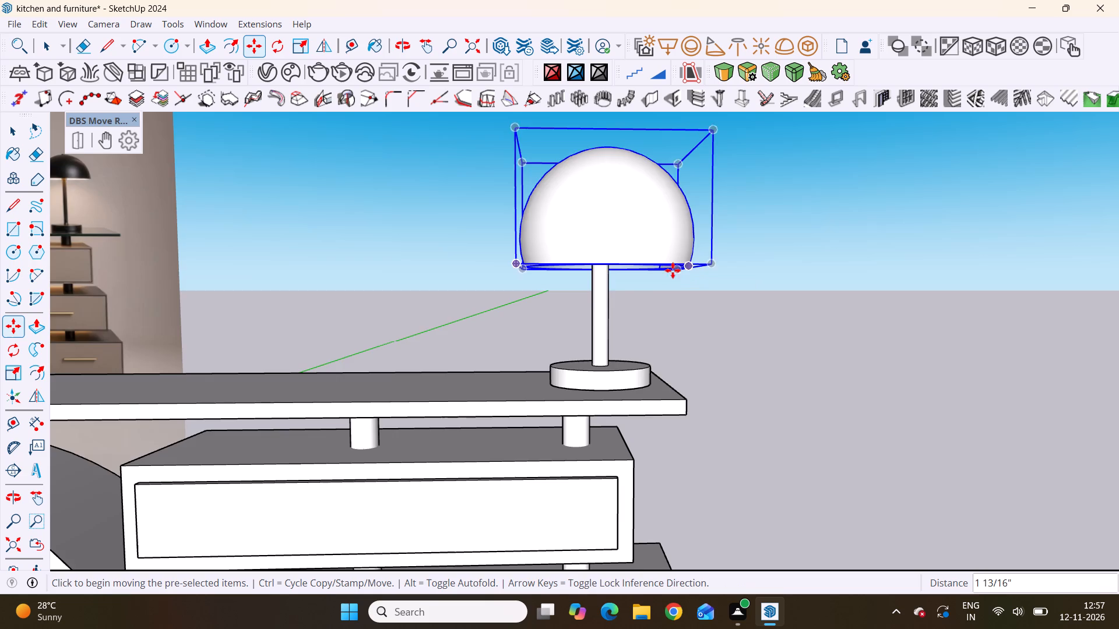
# Move the dome group about 1 3/8" along the green axis to centre it over the post across the tabletop's depth.
pyautogui.scroll(-6, 525, 312)
pyautogui.moveTo(515, 308); pyautogui.dragTo(512, 77, button='middle')
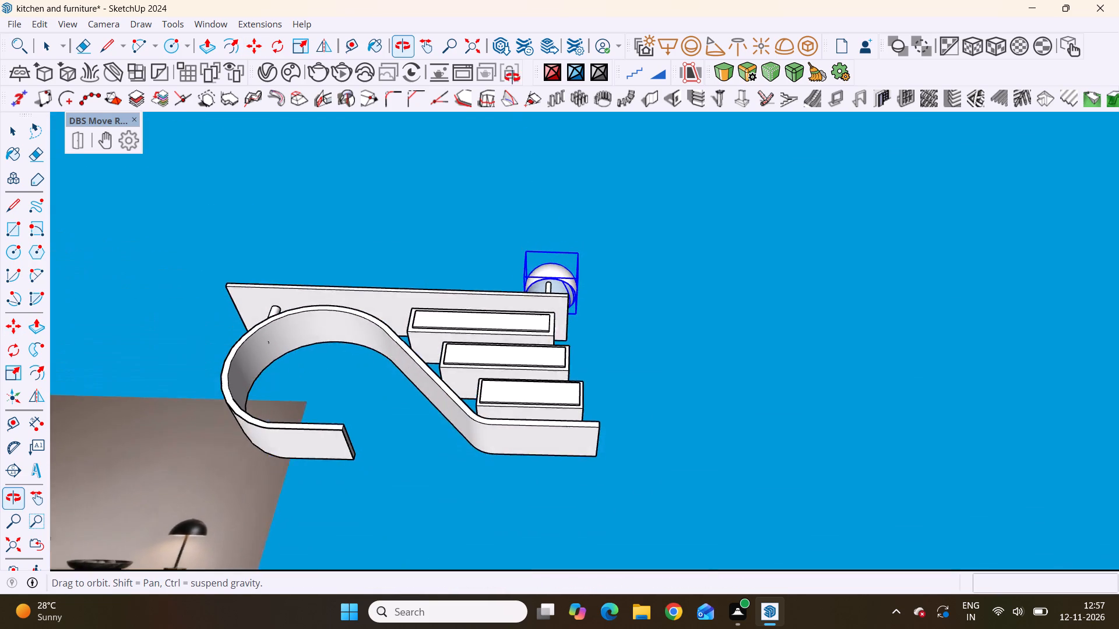
pyautogui.moveTo(512, 77); pyautogui.dragTo(833, 413, button='middle')
pyautogui.scroll(1, 583, 401)
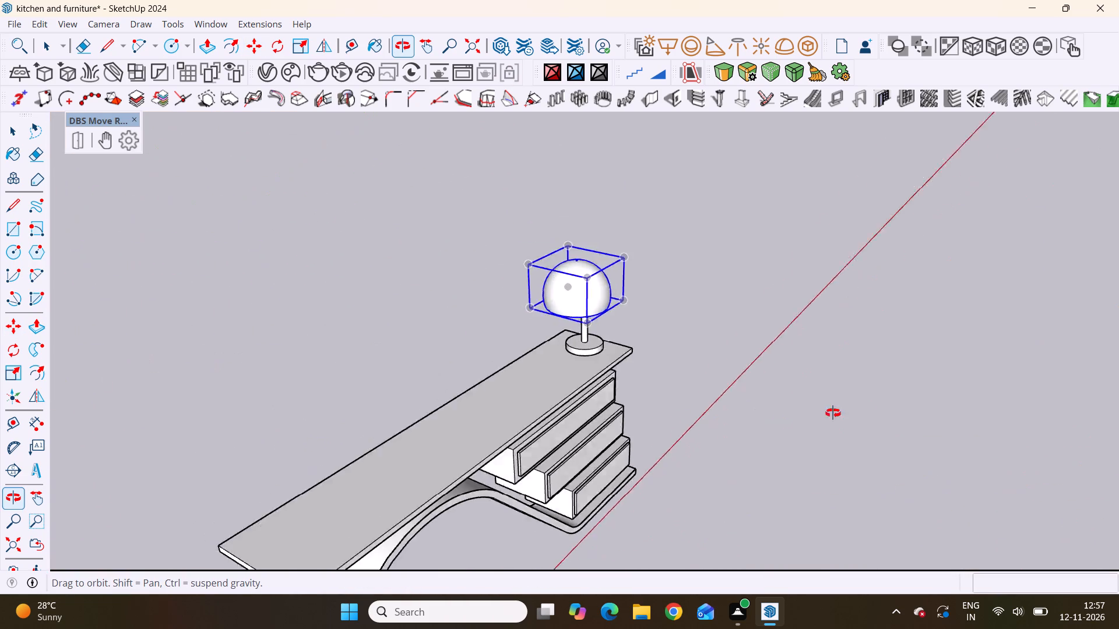
pyautogui.moveTo(833, 413); pyautogui.dragTo(943, 368, button='middle')
pyautogui.scroll(5, 572, 387)
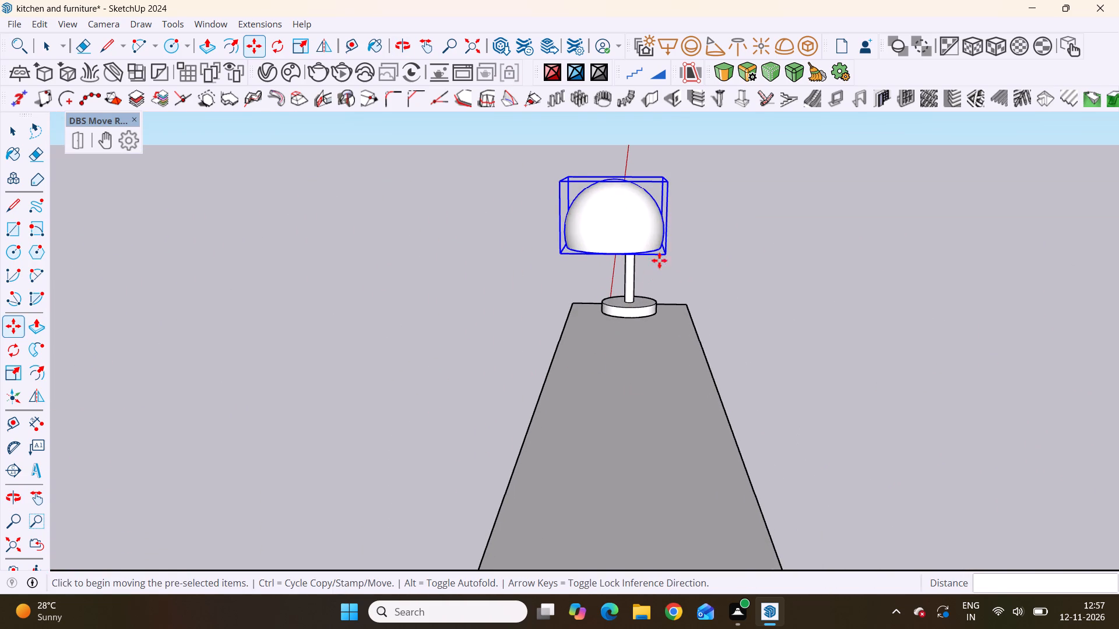
pyautogui.click(664, 251)
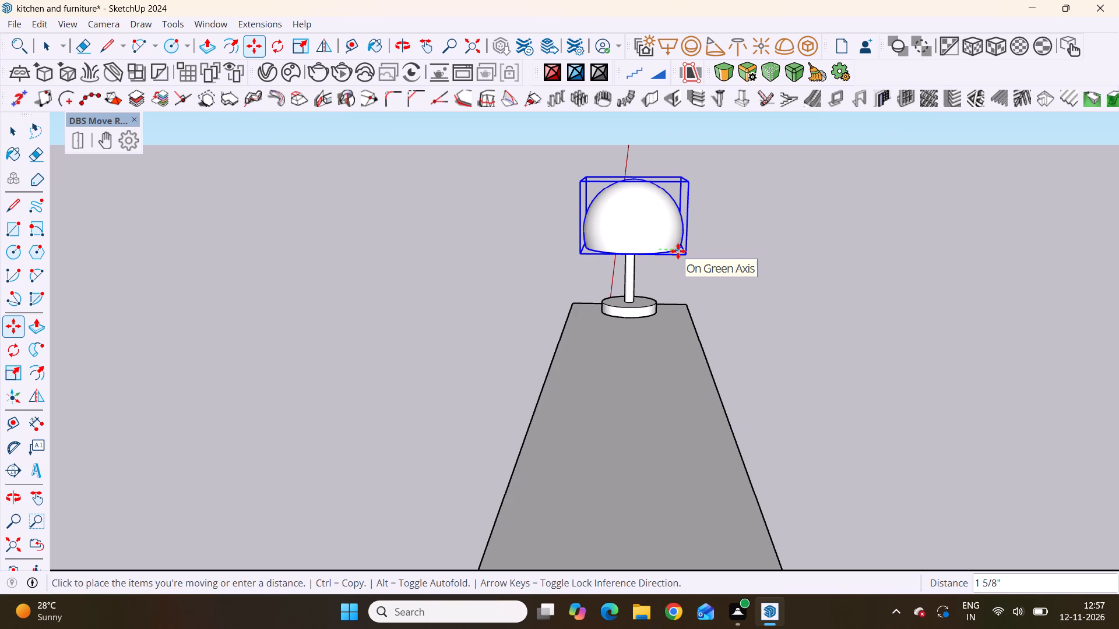
pyautogui.click(676, 252)
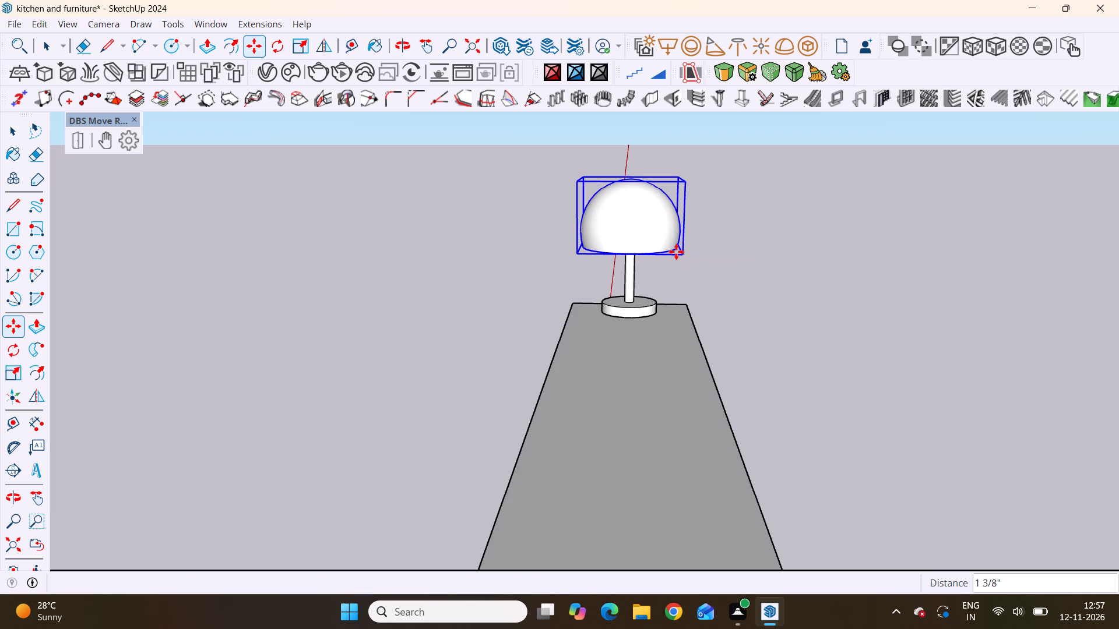
# Examine the dome shade's fit and alignment on the lamp stand from below and from the front.
pyautogui.scroll(-7, 666, 284)
pyautogui.moveTo(659, 295); pyautogui.dragTo(248, 121, button='middle')
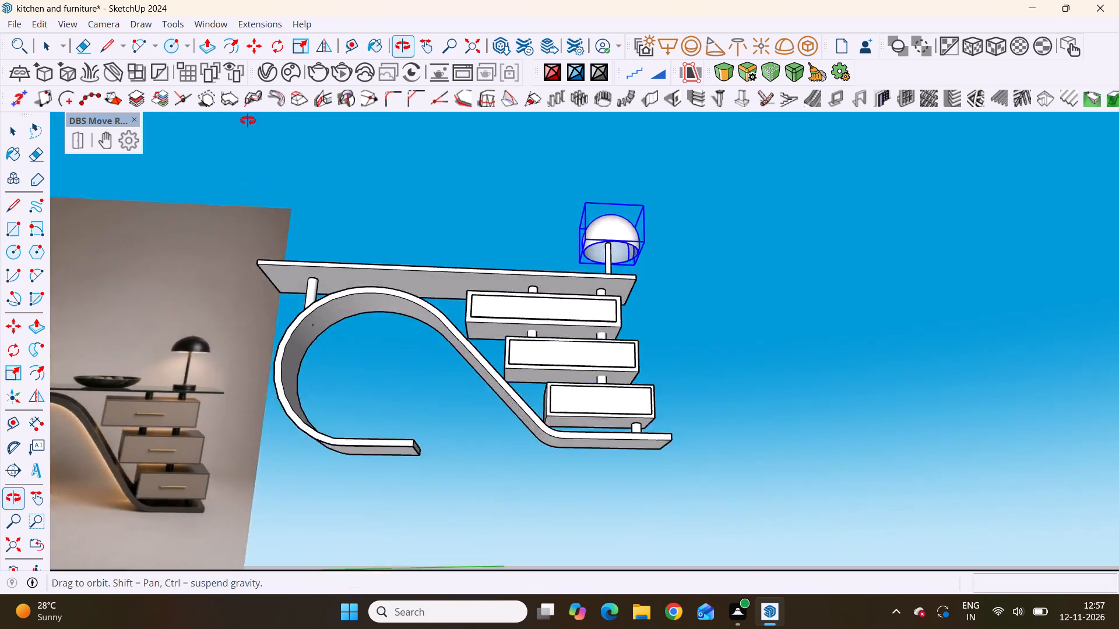
pyautogui.moveTo(248, 121); pyautogui.dragTo(223, 274, button='middle')
pyautogui.scroll(1, 223, 274)
pyautogui.scroll(4, 776, 324)
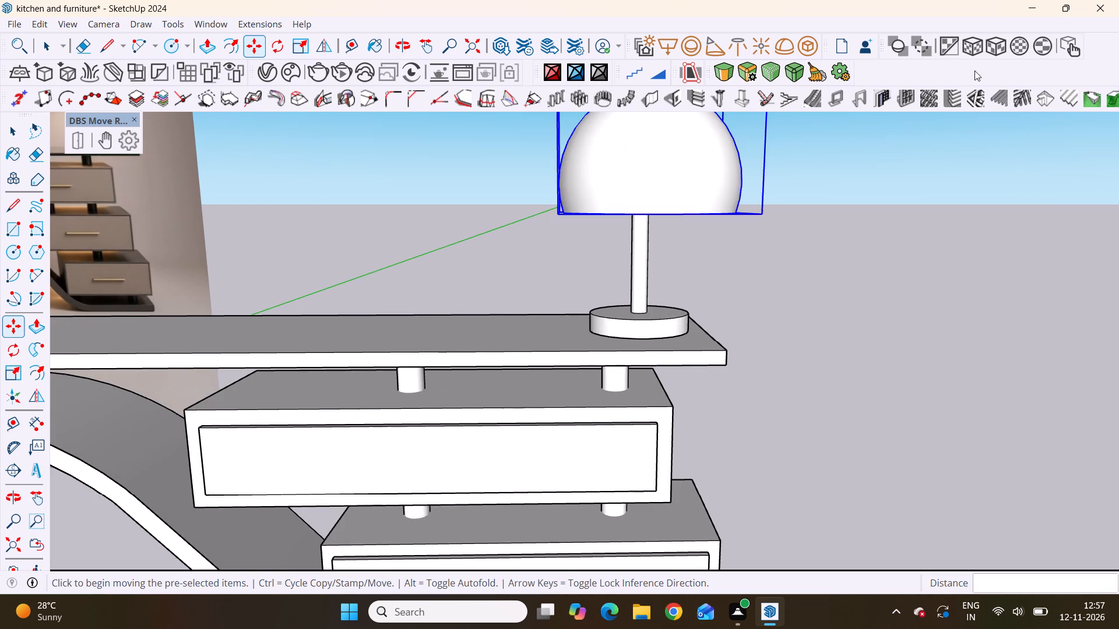
pyautogui.scroll(-6, 721, 17)
pyautogui.scroll(-8, 607, 179)
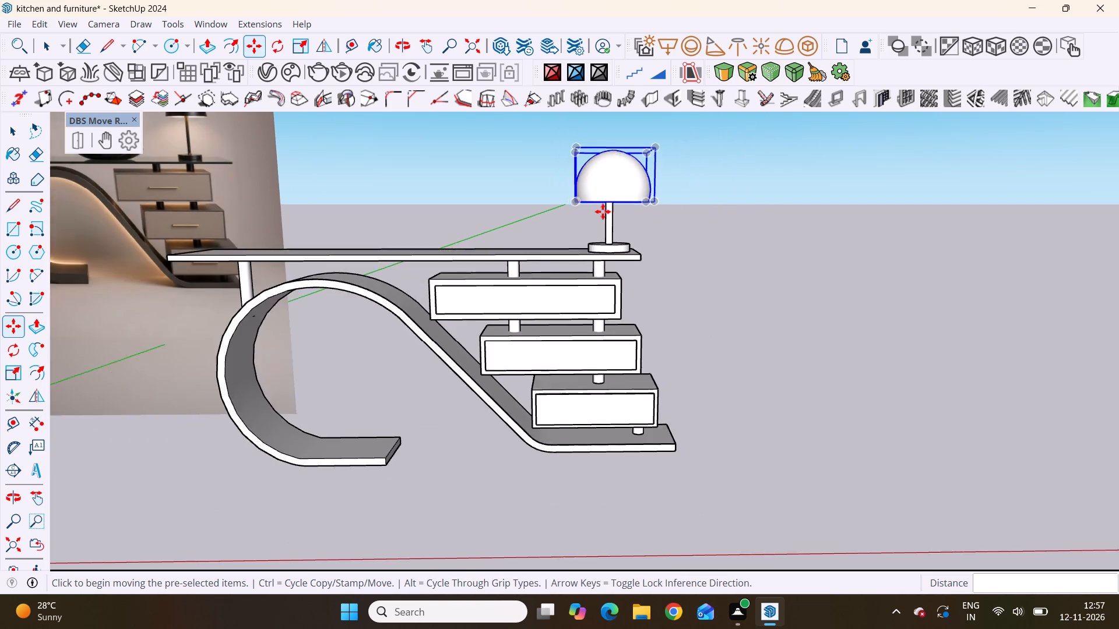
# Examine from below and from the front how the post's top end meets the inside of the dome shade.
pyautogui.scroll(-6, 603, 211)
pyautogui.moveTo(644, 181); pyautogui.dragTo(562, 0, button='middle')
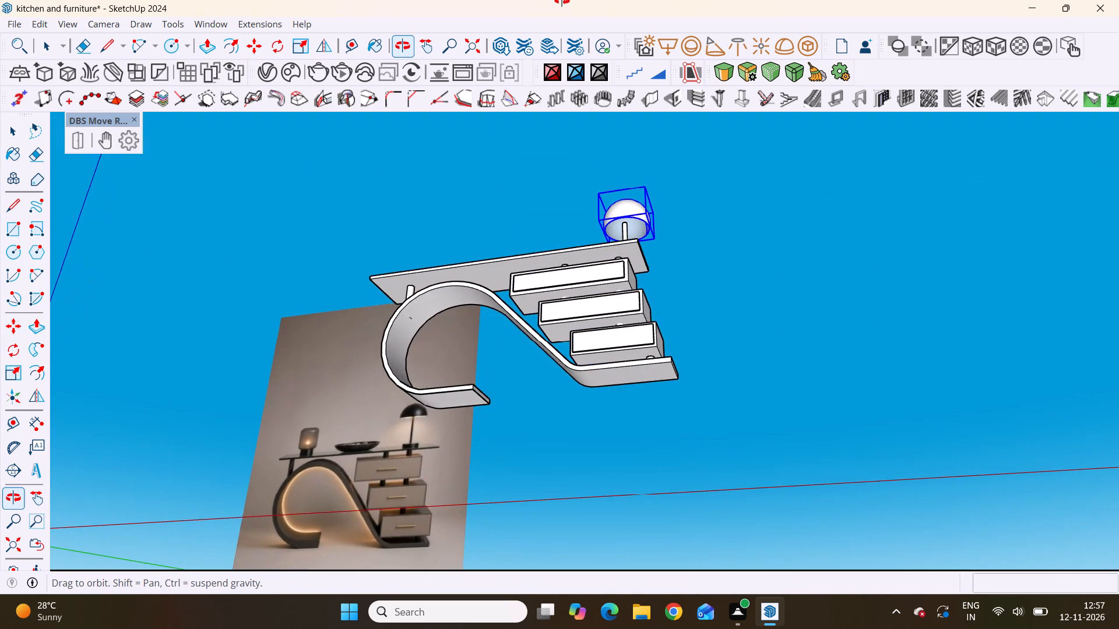
pyautogui.moveTo(562, 0); pyautogui.dragTo(628, 222, button='middle')
pyautogui.scroll(-7, 630, 198)
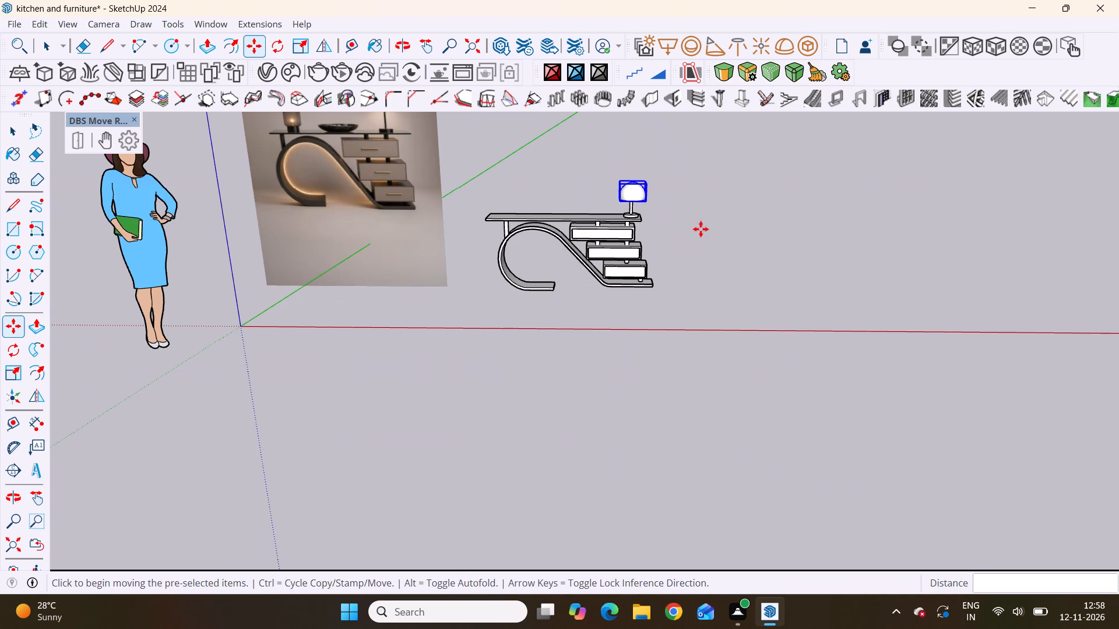
pyautogui.scroll(-4, 689, 213)
pyautogui.scroll(6, 654, 226)
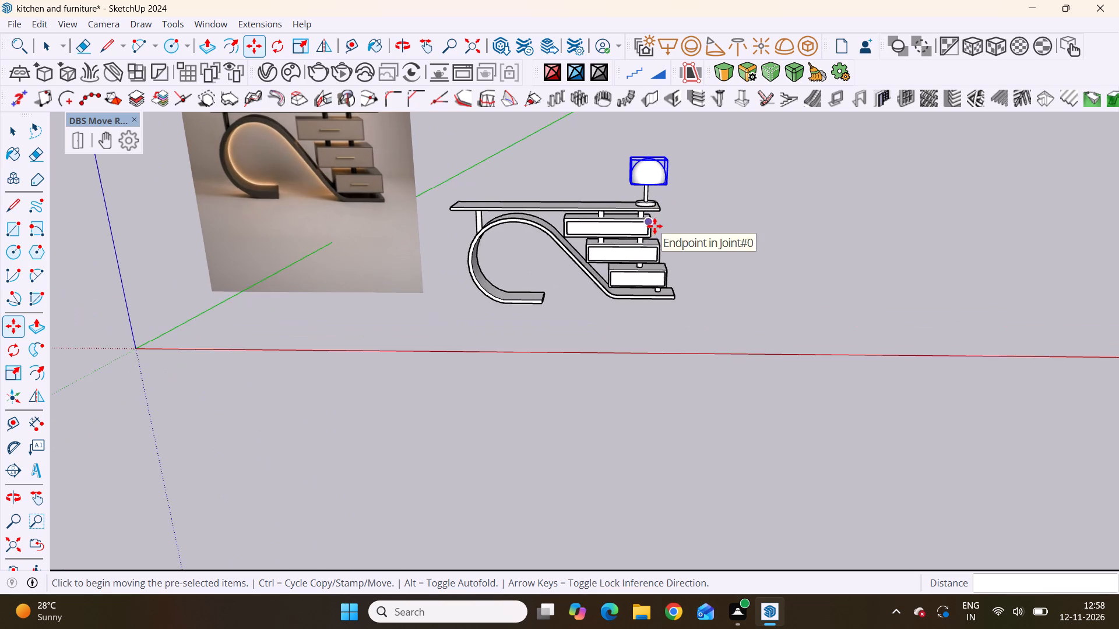
pyautogui.scroll(4, 665, 185)
pyautogui.moveTo(670, 196); pyautogui.dragTo(602, 0, button='middle')
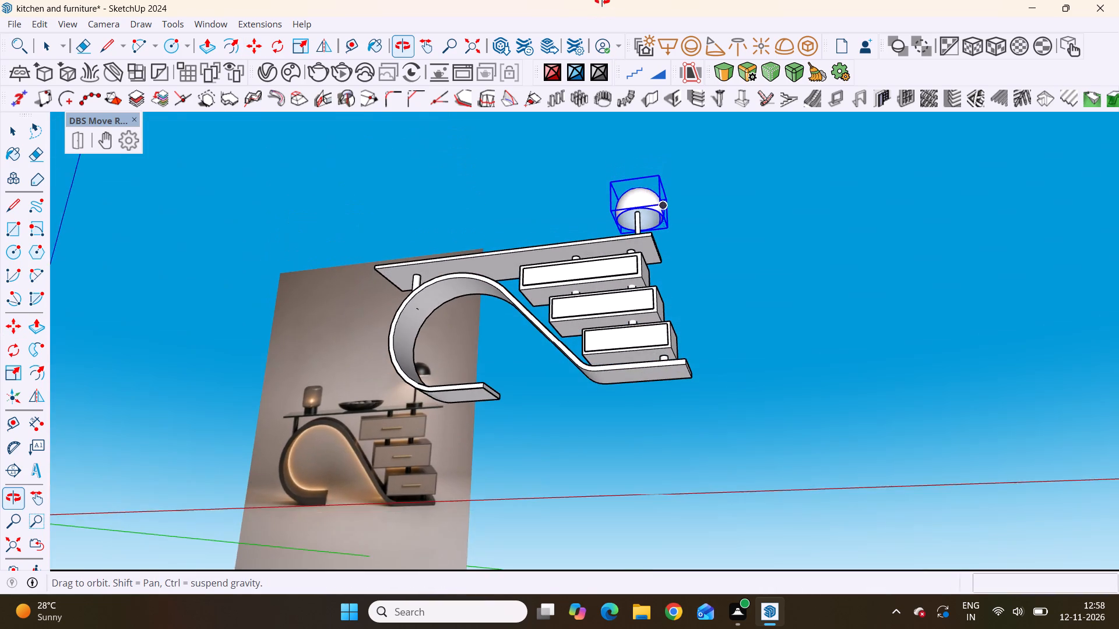
pyautogui.moveTo(602, 0); pyautogui.dragTo(600, 5, button='middle')
pyautogui.scroll(5, 712, 204)
pyautogui.scroll(5, 578, 271)
pyautogui.scroll(3, 600, 228)
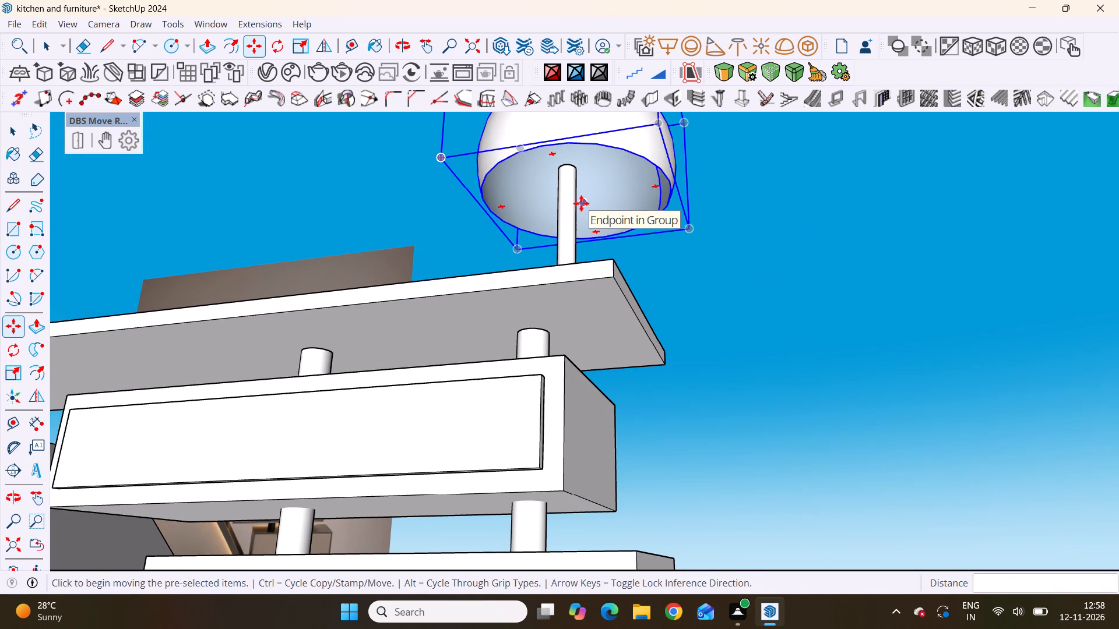
pyautogui.press('space')
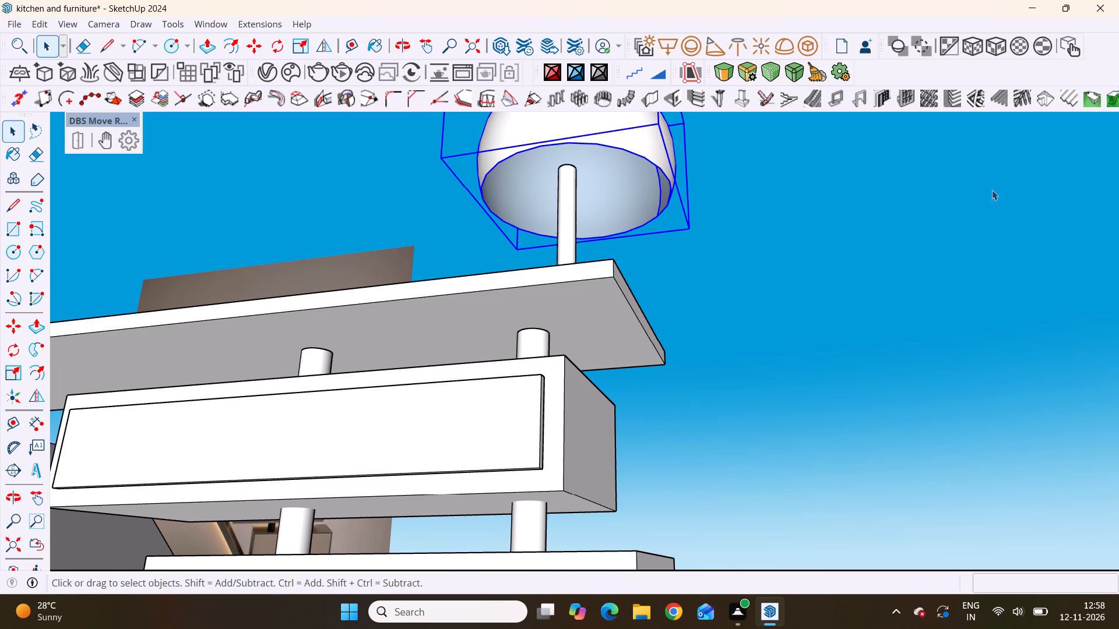
pyautogui.click(756, 217)
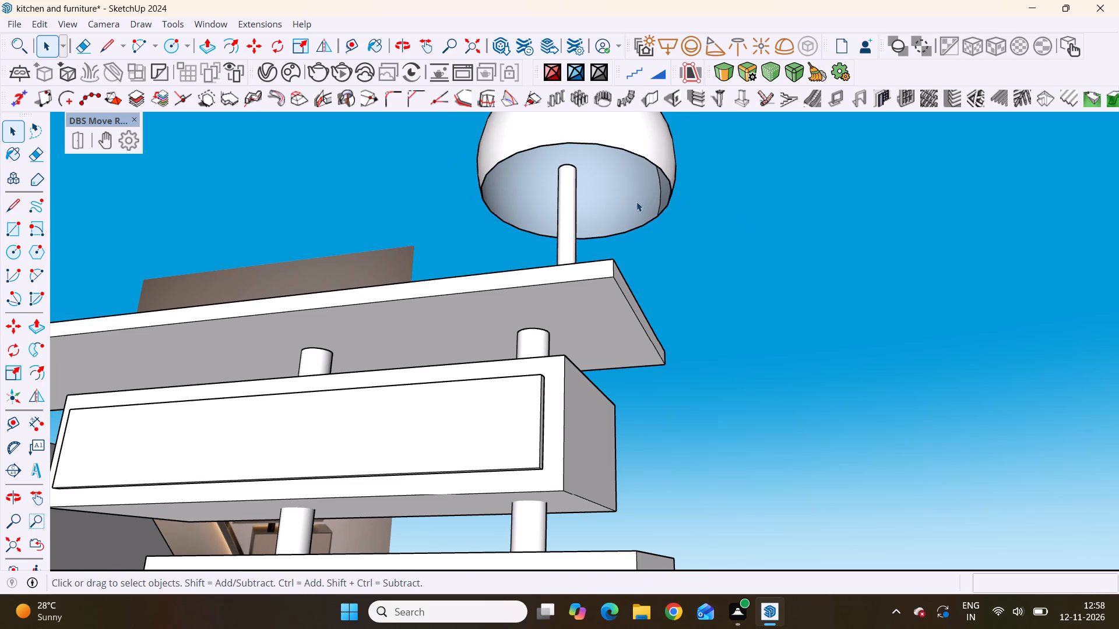
pyautogui.scroll(-4, 593, 184)
pyautogui.moveTo(600, 174); pyautogui.dragTo(587, 72, button='middle')
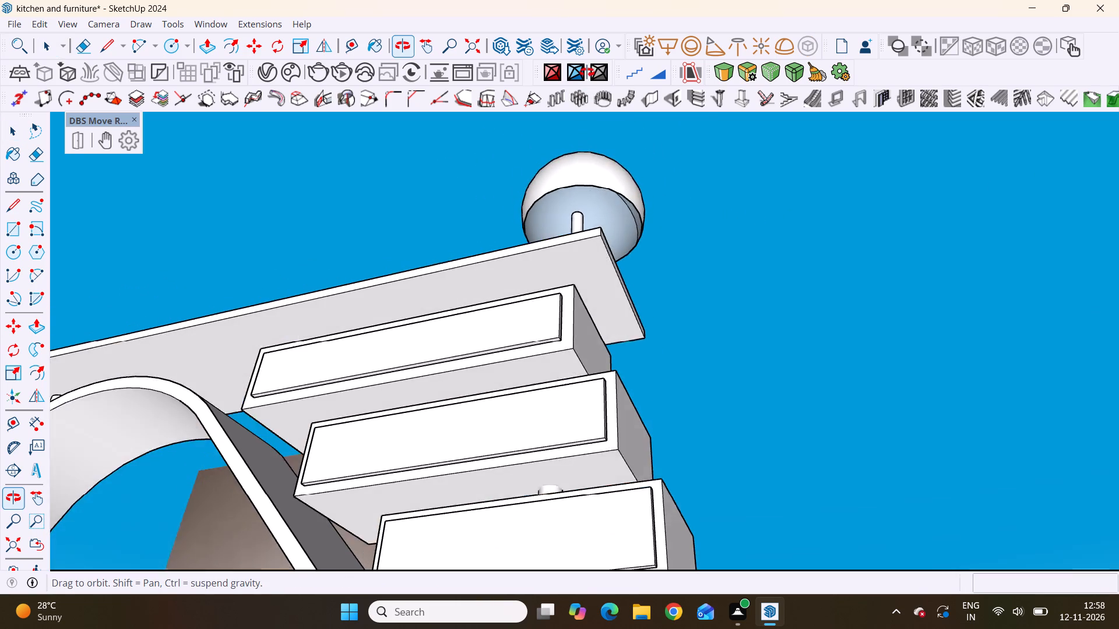
pyautogui.moveTo(587, 72); pyautogui.dragTo(607, 101, button='middle')
pyautogui.scroll(10, 557, 204)
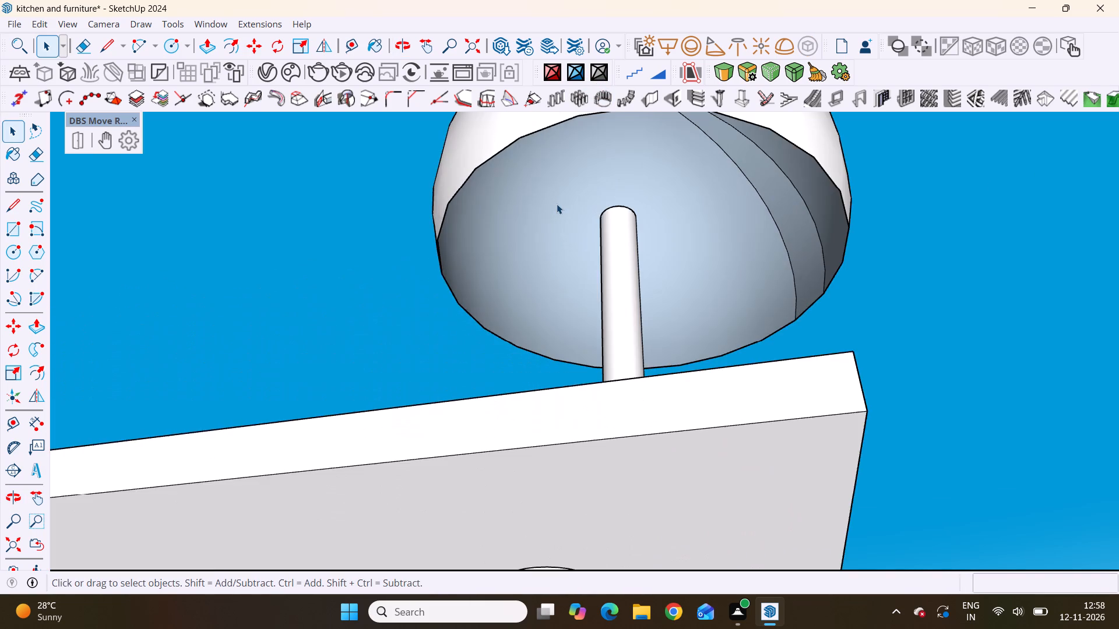
pyautogui.scroll(5, 641, 225)
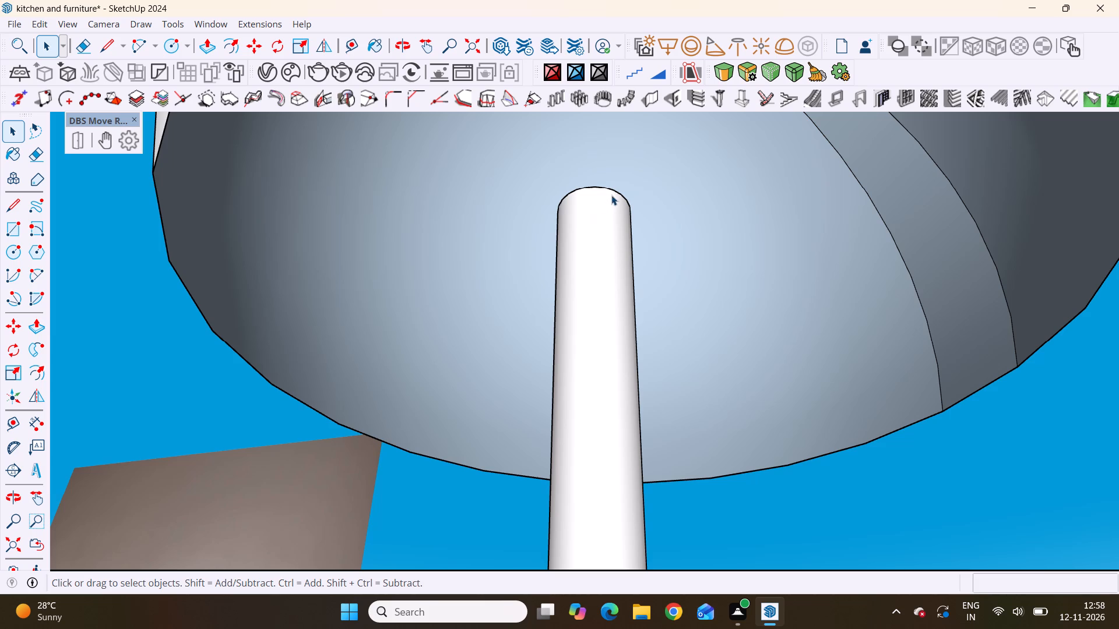
pyautogui.moveTo(625, 221); pyautogui.dragTo(605, 243, button='middle')
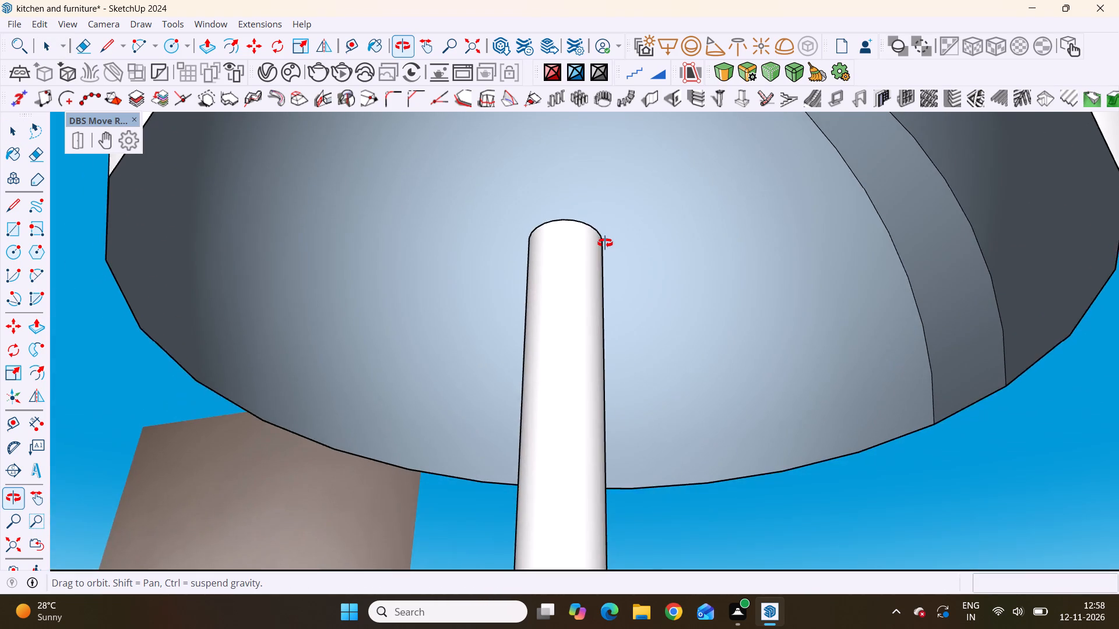
pyautogui.moveTo(605, 243); pyautogui.dragTo(661, 286, button='middle')
pyautogui.scroll(-2, 661, 286)
pyautogui.scroll(-10, 610, 251)
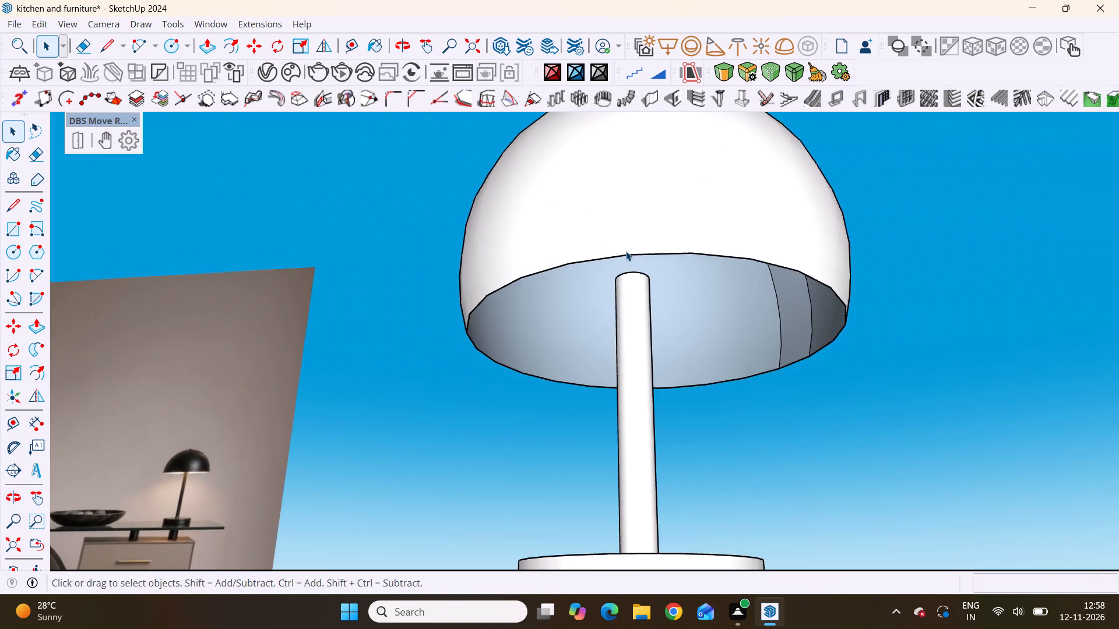
pyautogui.scroll(-7, 626, 251)
pyautogui.moveTo(660, 298); pyautogui.dragTo(756, 446, button='middle')
pyautogui.scroll(4, 671, 335)
pyautogui.scroll(-10, 628, 305)
pyautogui.moveTo(619, 303); pyautogui.dragTo(603, 305, button='middle')
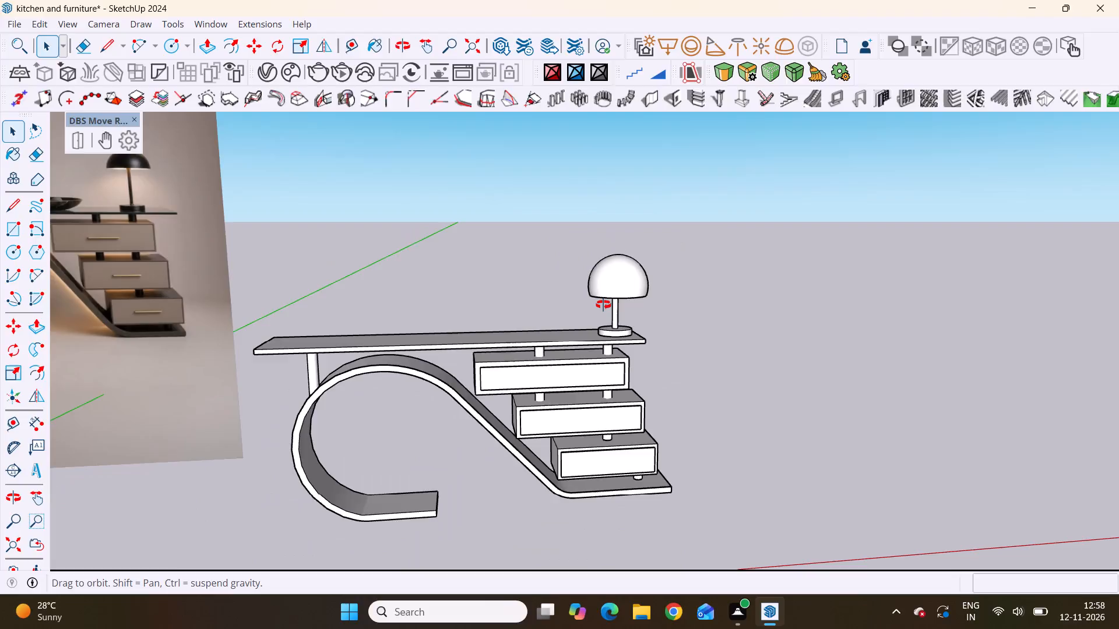
pyautogui.moveTo(603, 305); pyautogui.dragTo(592, 308, button='middle')
# Hide the dome shade group to expose the top of the lamp post.
pyautogui.click(621, 289)
pyautogui.rightClick(651, 278)
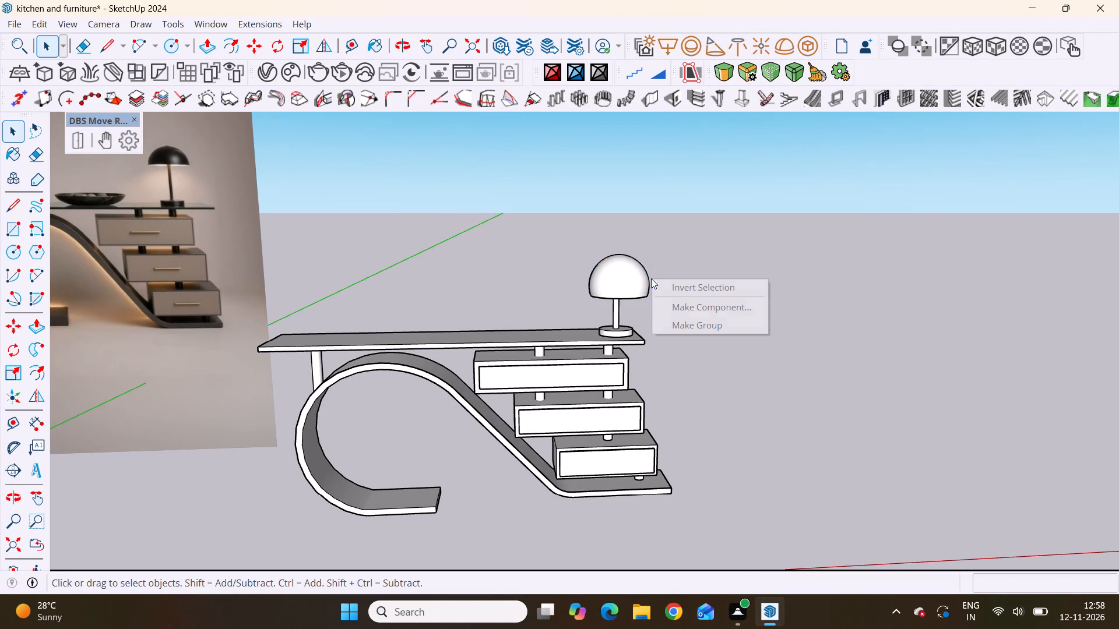
pyautogui.click(613, 272)
pyautogui.rightClick(615, 269)
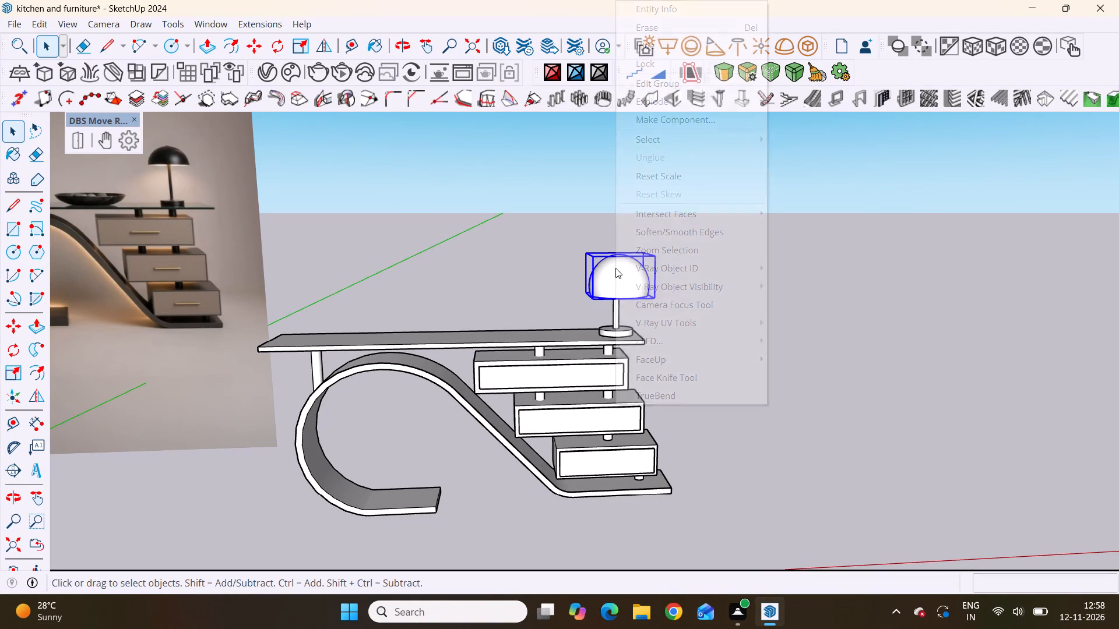
pyautogui.click(666, 44)
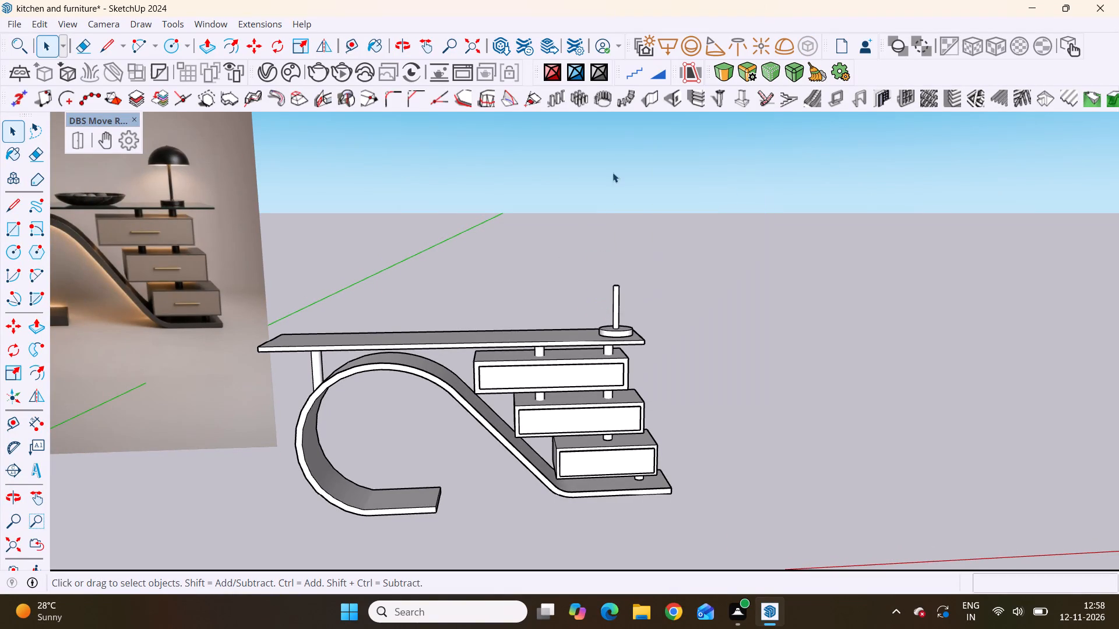
# Inside the lamp stand group, extend the post upward by about 1 1/16" by push-pulling its circular top face.
pyautogui.moveTo(615, 275); pyautogui.dragTo(575, 426, button='middle')
pyautogui.scroll(9, 600, 304)
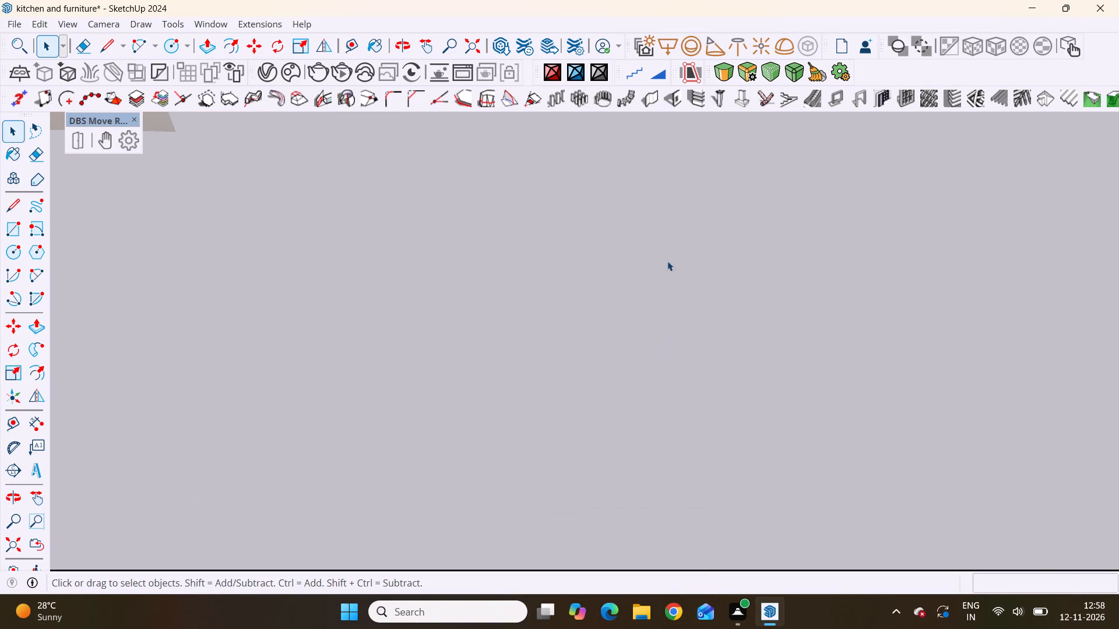
pyautogui.scroll(-5, 604, 262)
pyautogui.moveTo(611, 287); pyautogui.dragTo(609, 328, button='middle')
pyautogui.scroll(4, 629, 264)
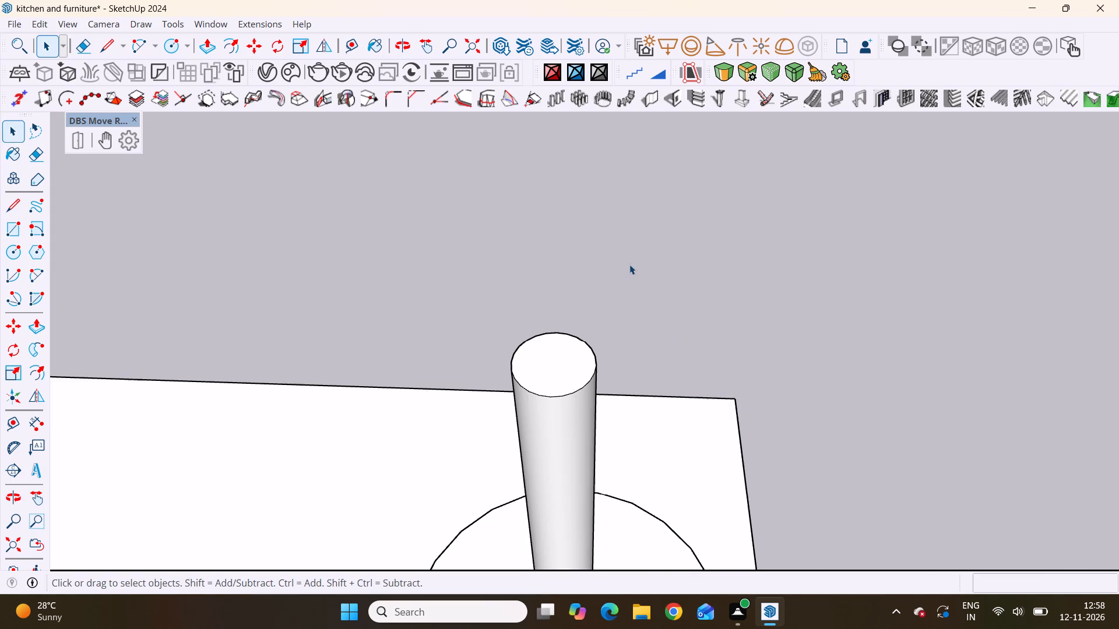
pyautogui.click(562, 355)
pyautogui.doubleClick(555, 361)
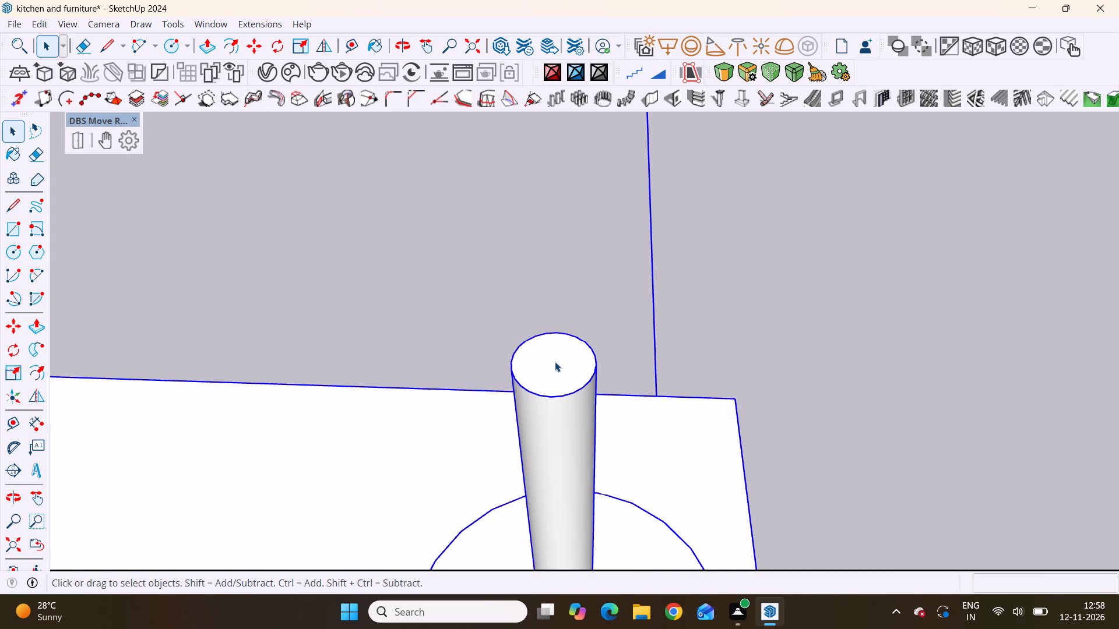
pyautogui.click(555, 362)
pyautogui.click(555, 362)
pyautogui.doubleClick(555, 362)
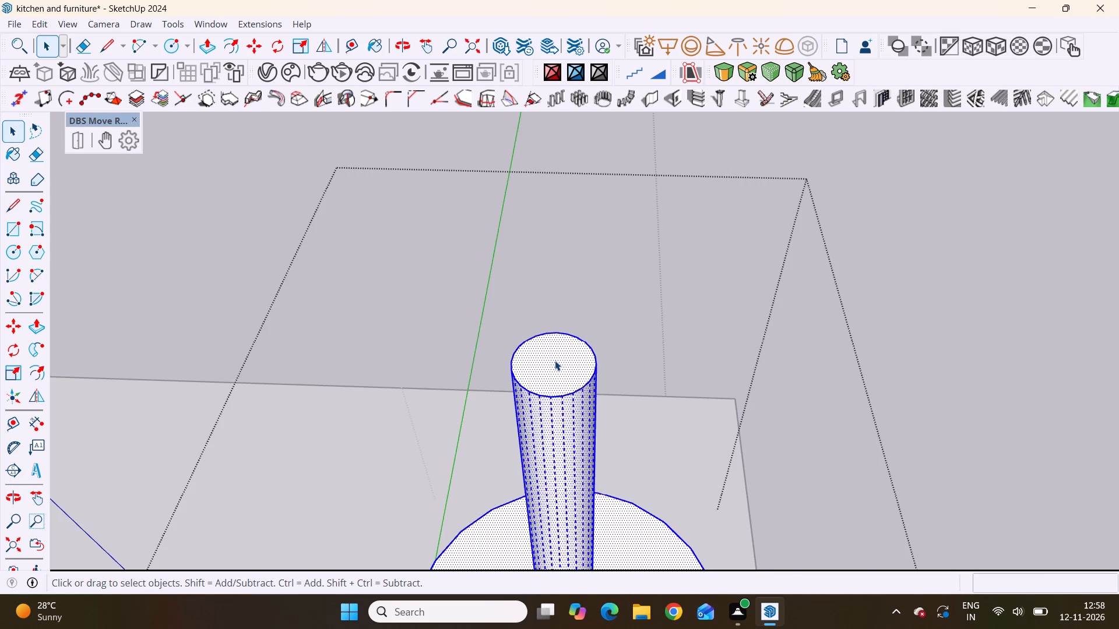
pyautogui.click(555, 361)
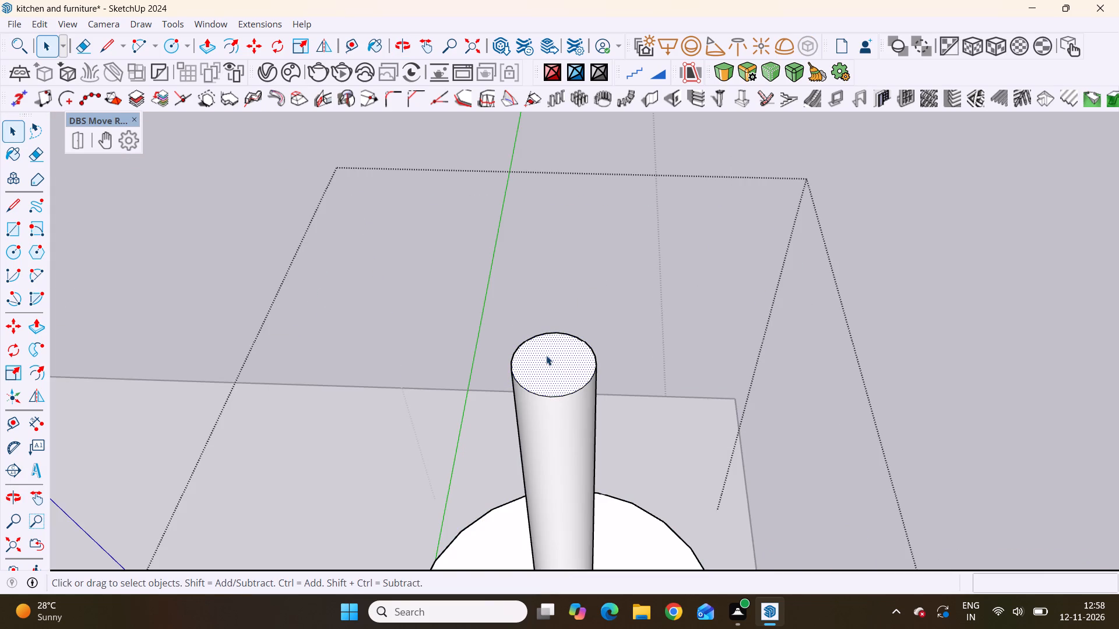
pyautogui.press('p')
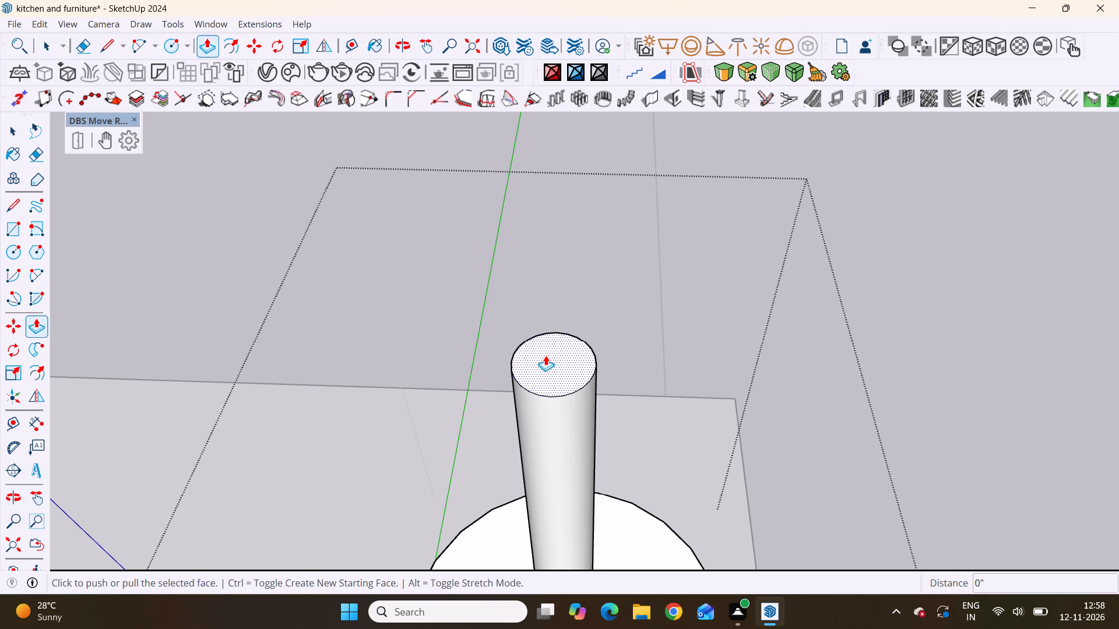
pyautogui.click(546, 355)
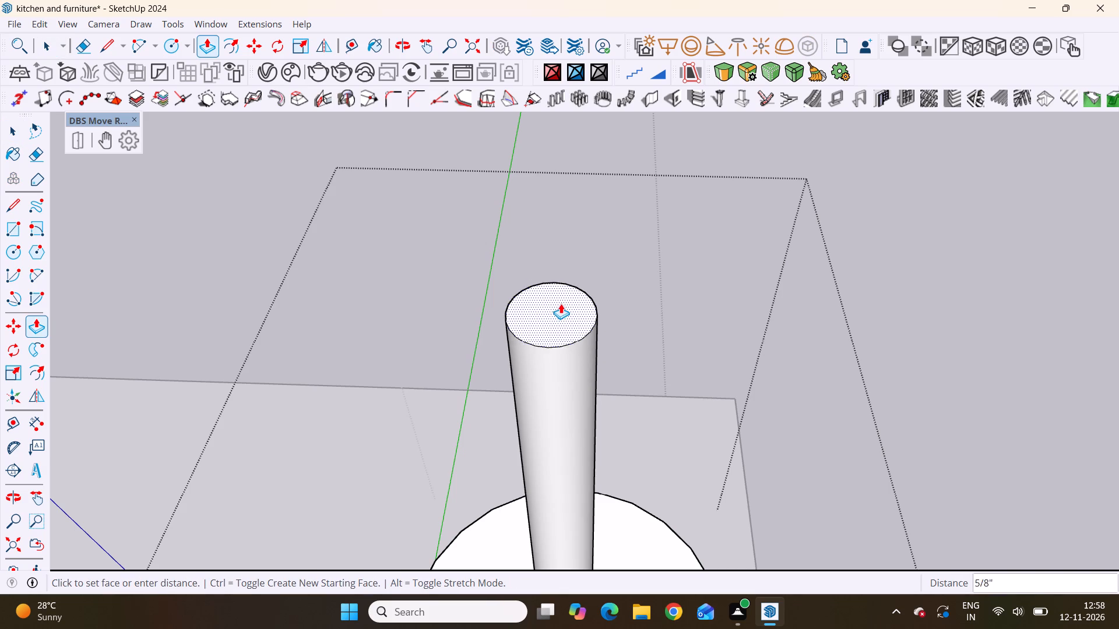
pyautogui.click(559, 263)
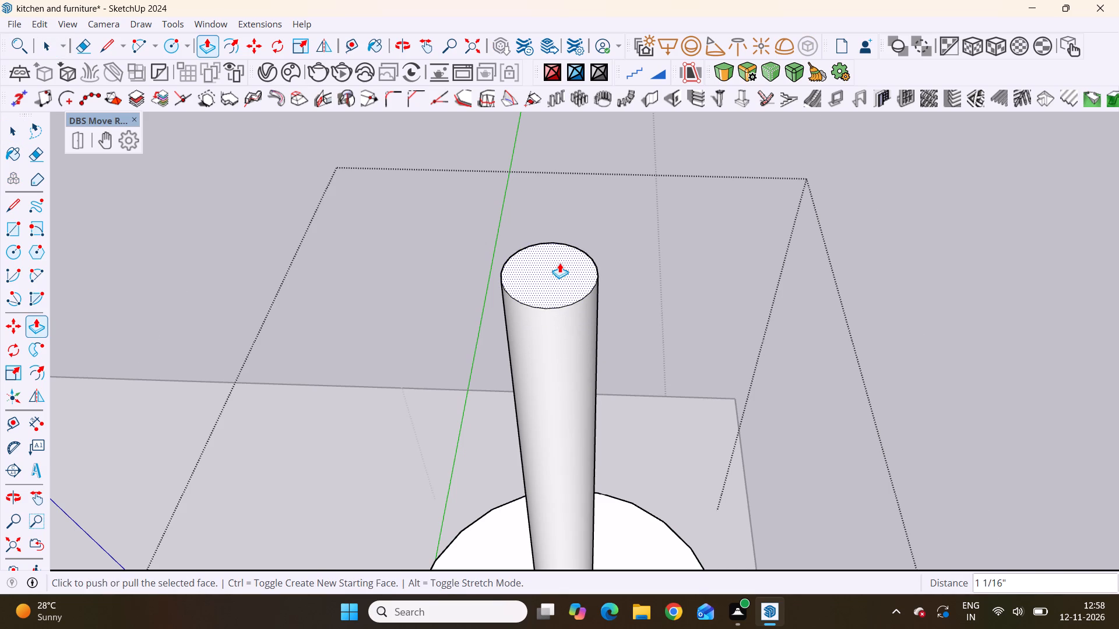
pyautogui.scroll(-11, 652, 272)
pyautogui.press('space')
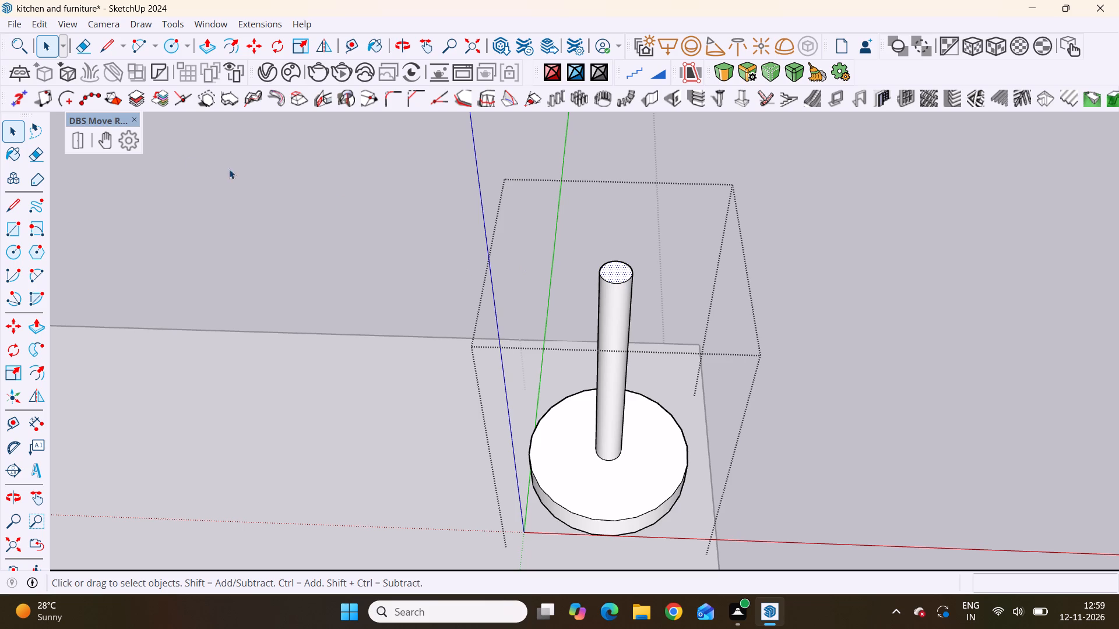
# Exit the lamp stand group and its parent group, and unhide all hidden geometry to bring back the dome shade.
pyautogui.moveTo(964, 343); pyautogui.dragTo(958, 344)
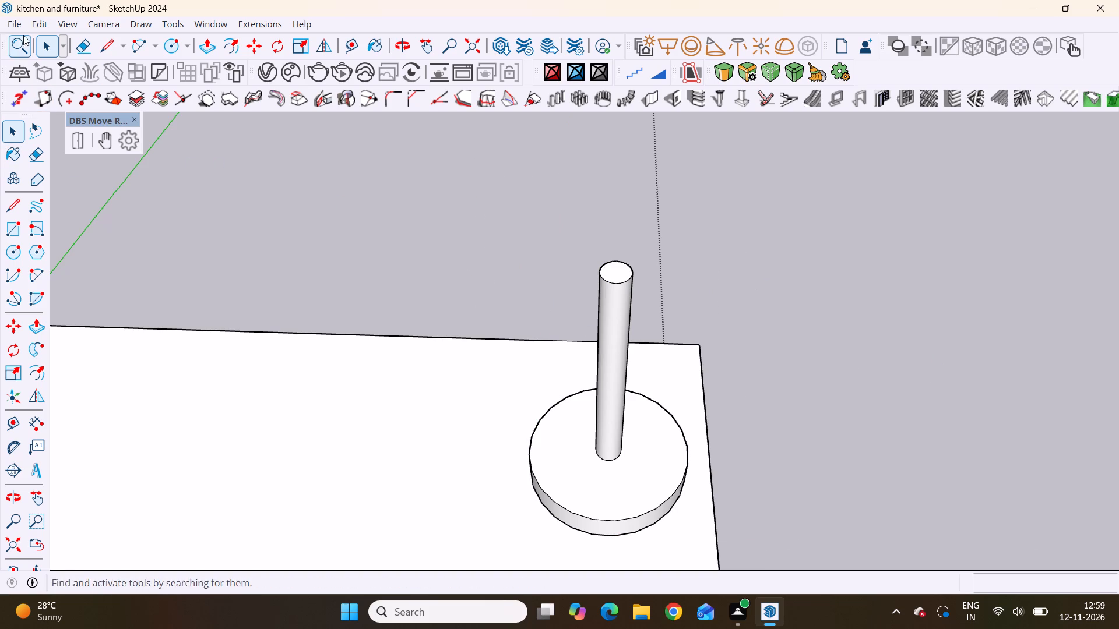
pyautogui.click(38, 22)
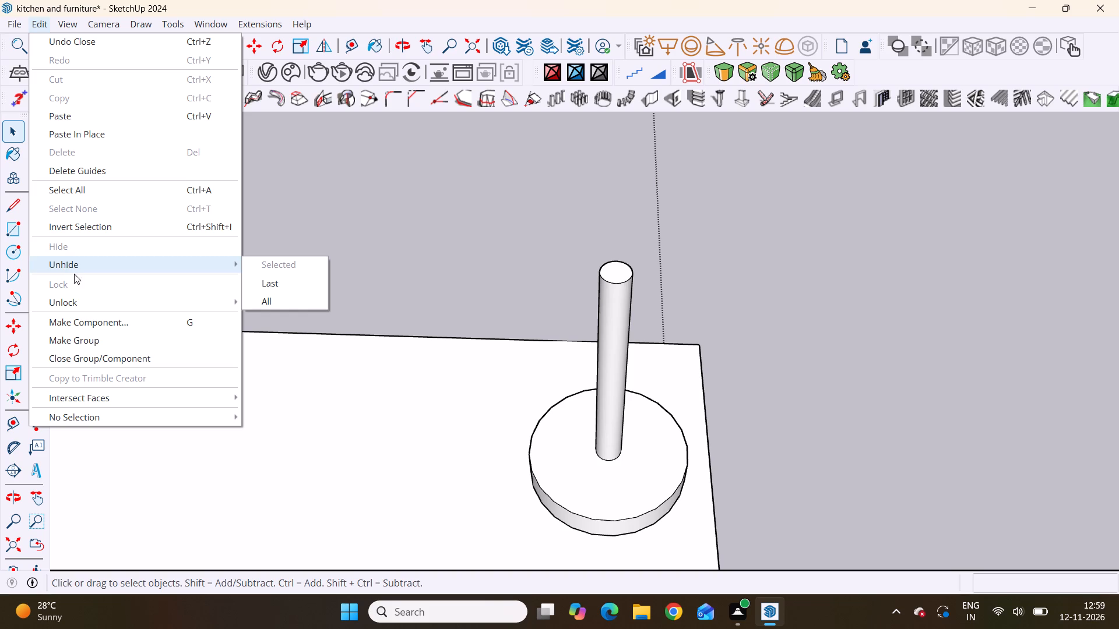
pyautogui.click(257, 302)
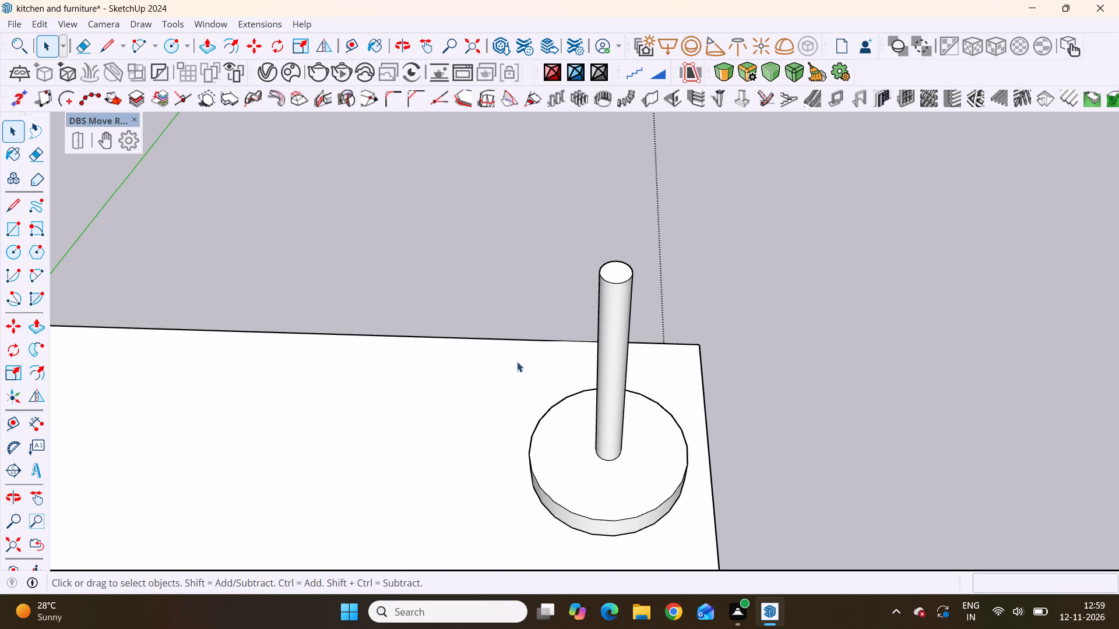
pyautogui.scroll(-18, 557, 356)
pyautogui.scroll(-7, 528, 400)
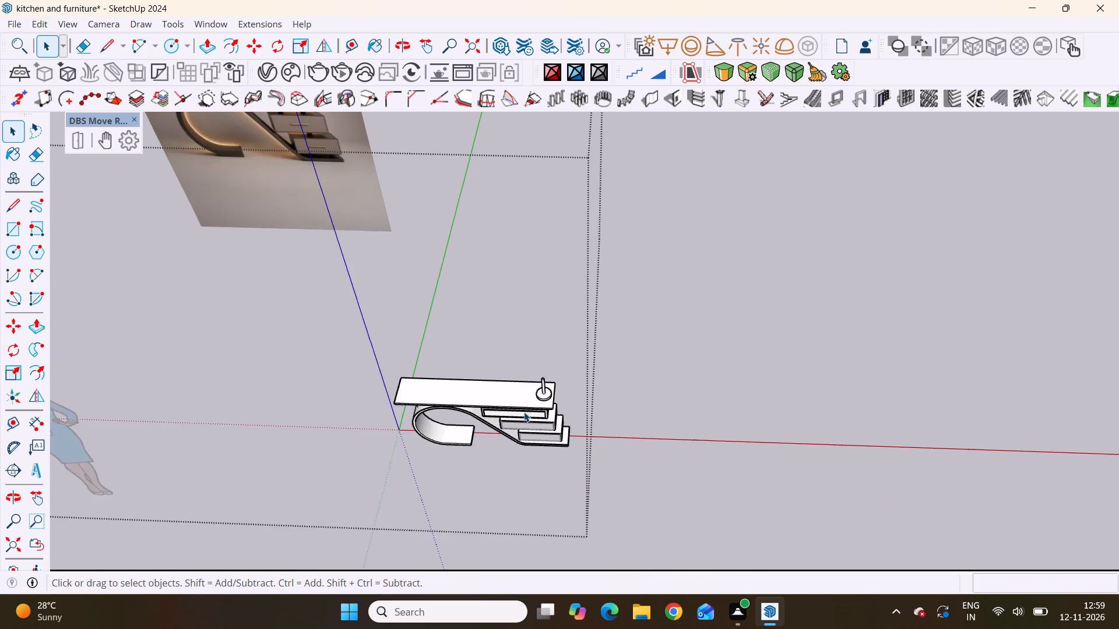
pyautogui.scroll(-3, 524, 412)
pyautogui.moveTo(518, 412); pyautogui.dragTo(518, 338, button='middle')
pyautogui.click(764, 358)
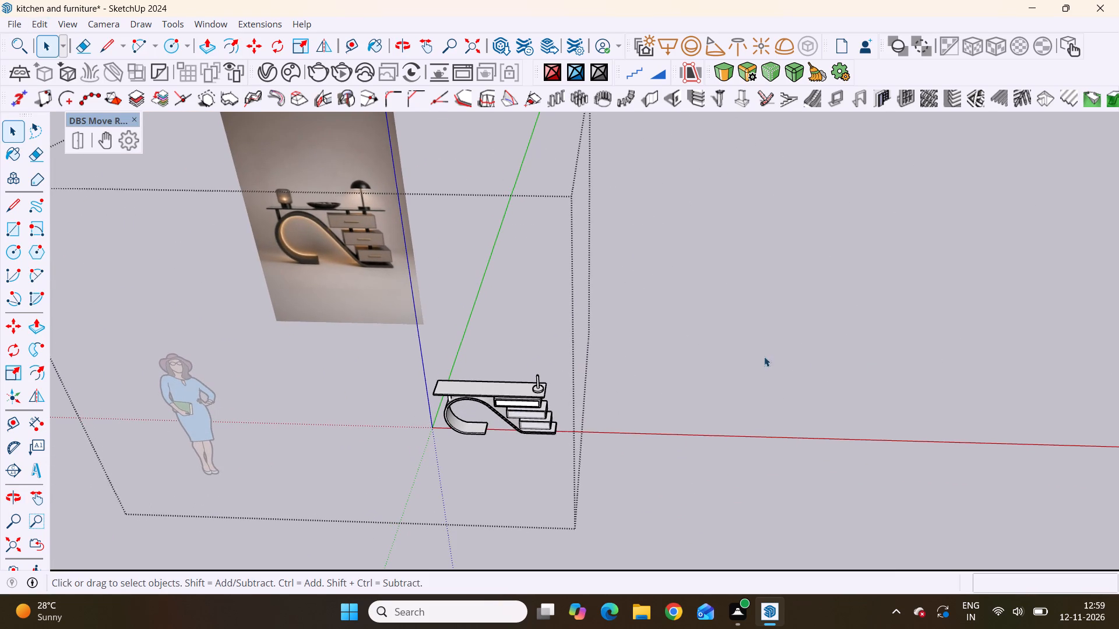
pyautogui.scroll(4, 431, 405)
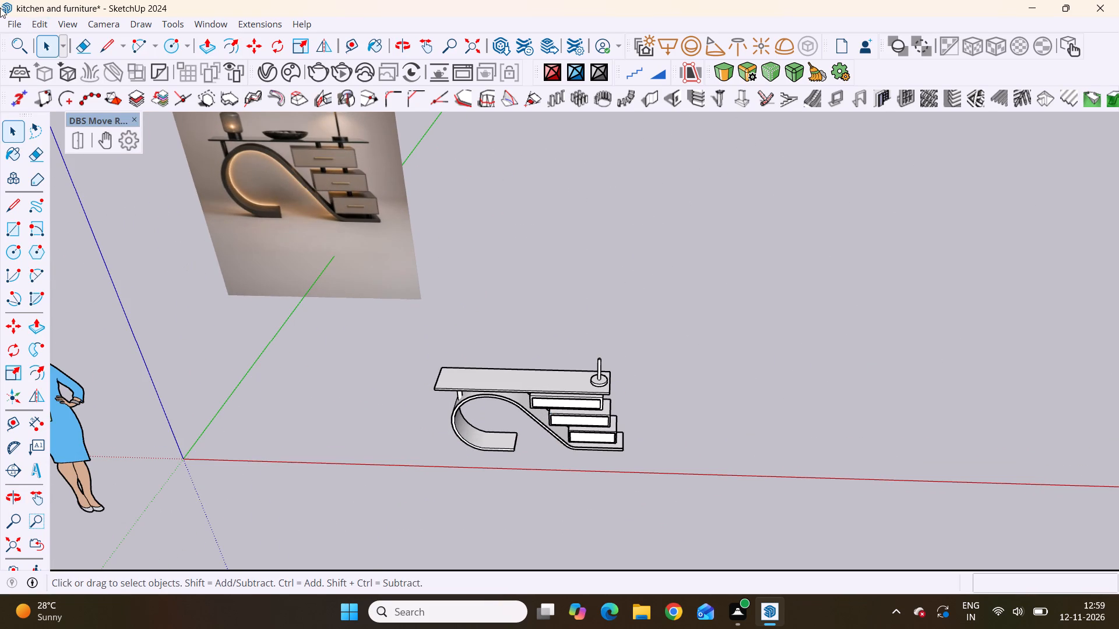
pyautogui.click(32, 26)
pyautogui.click(118, 259)
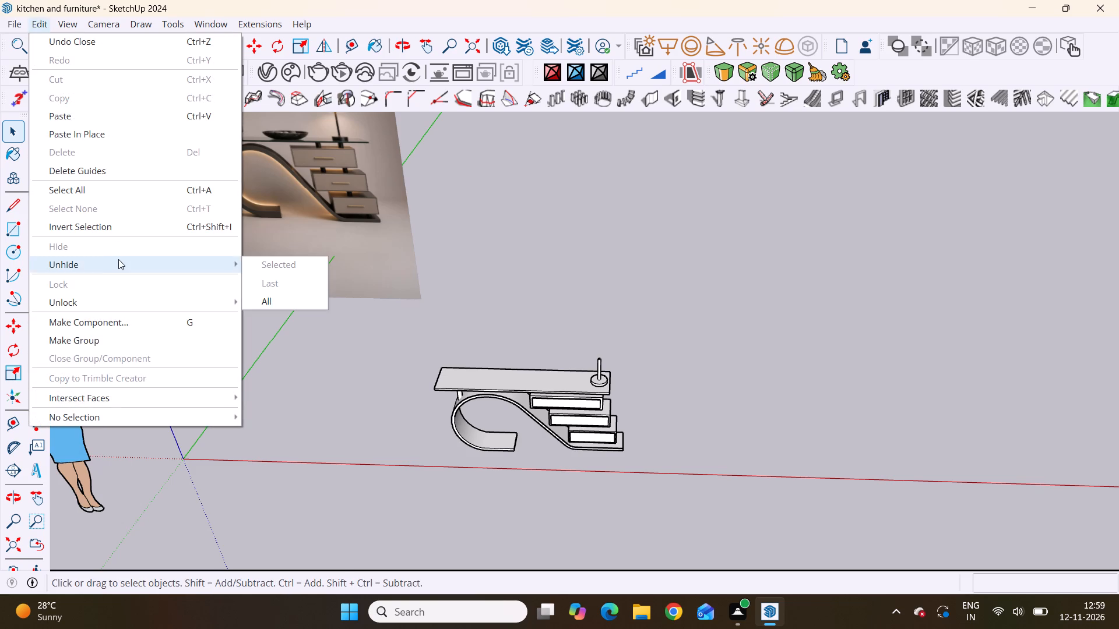
pyautogui.click(268, 300)
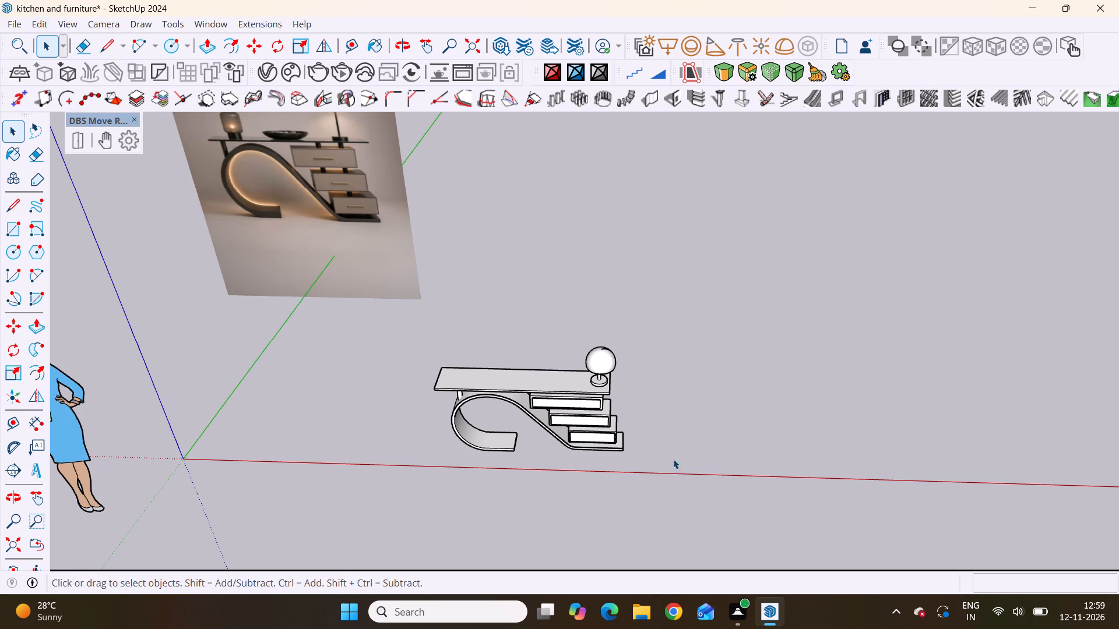
pyautogui.scroll(4, 545, 418)
pyautogui.scroll(5, 663, 360)
pyautogui.moveTo(621, 352); pyautogui.dragTo(607, 1, button='middle')
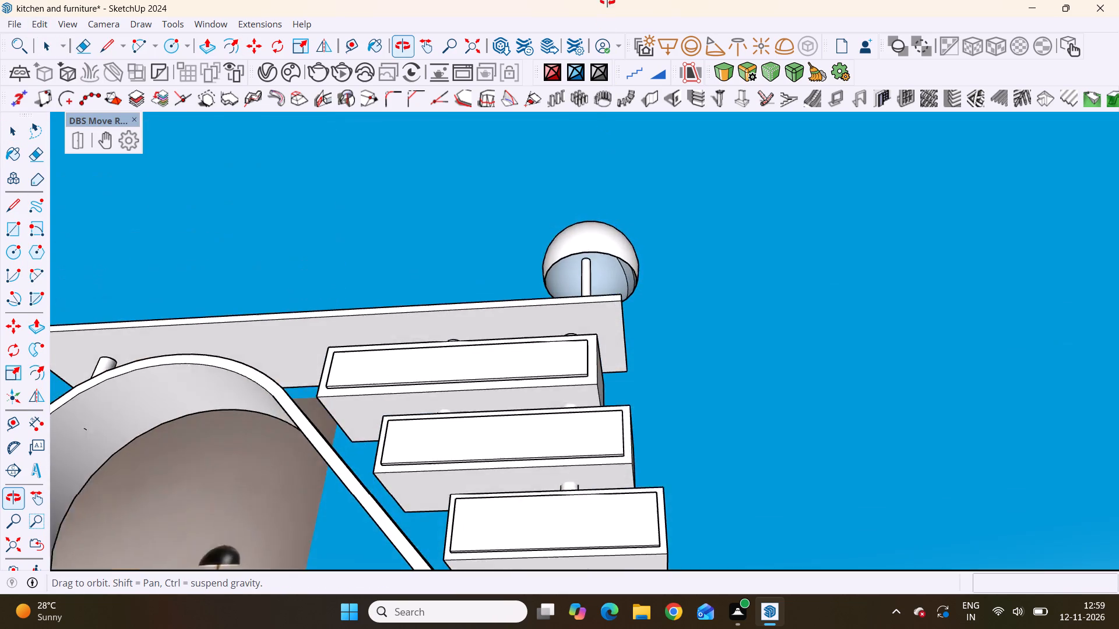
pyautogui.moveTo(607, 1); pyautogui.dragTo(634, 221, button='middle')
pyautogui.scroll(-4, 636, 236)
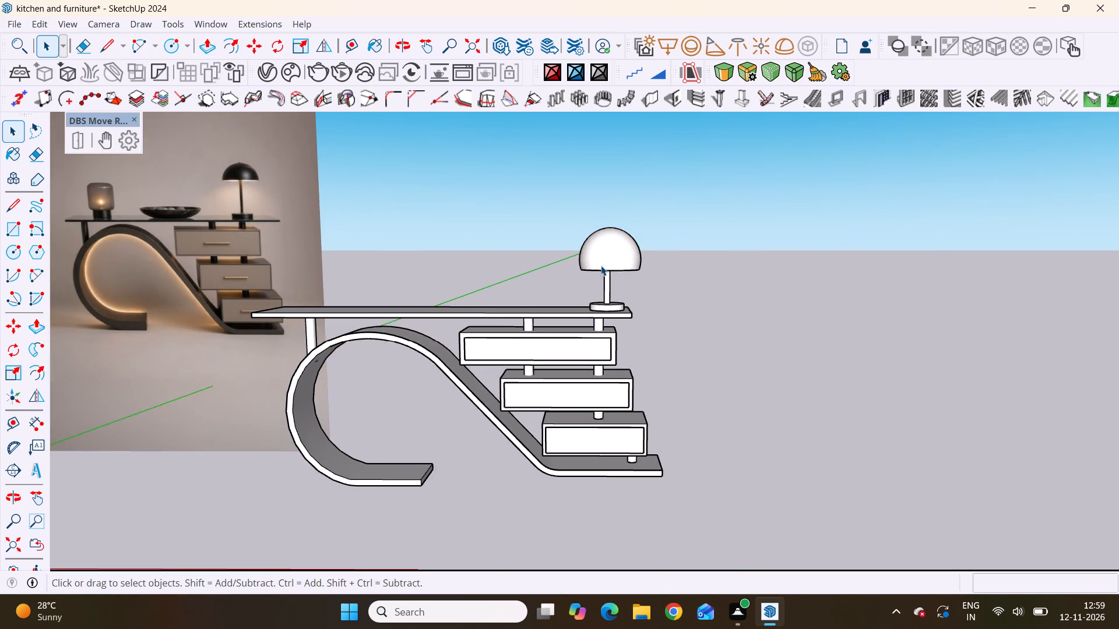
# Examine the lamp from the front and from below, checking how the dome shade sits over the post.
pyautogui.scroll(-4, 528, 310)
pyautogui.scroll(-5, 562, 359)
pyautogui.scroll(-4, 509, 358)
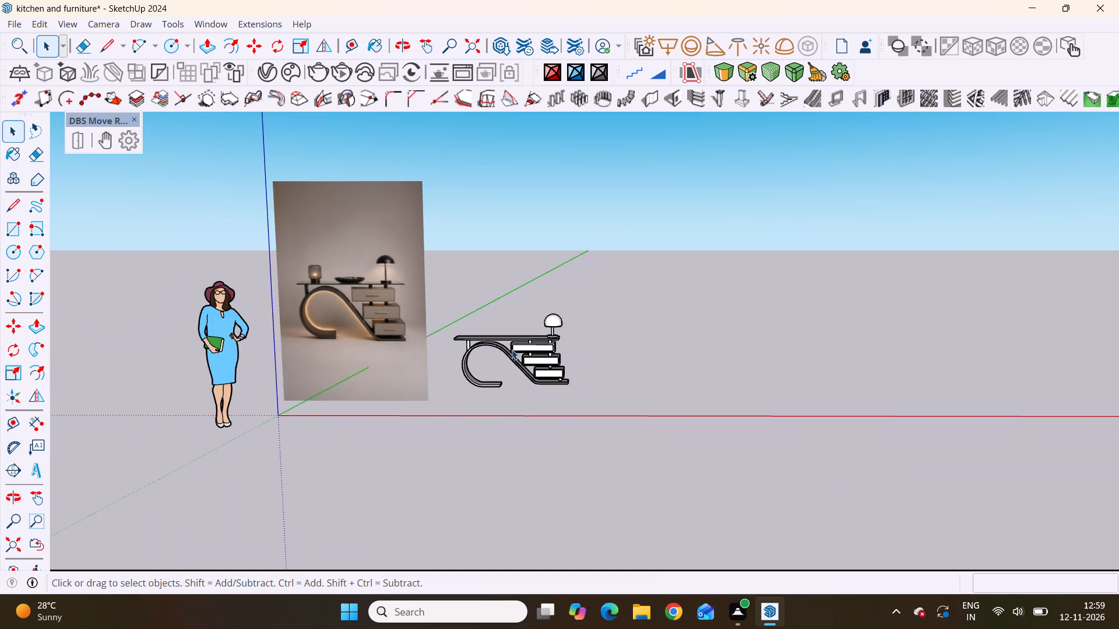
pyautogui.moveTo(512, 348); pyautogui.dragTo(561, 329, button='middle')
pyautogui.scroll(4, 538, 344)
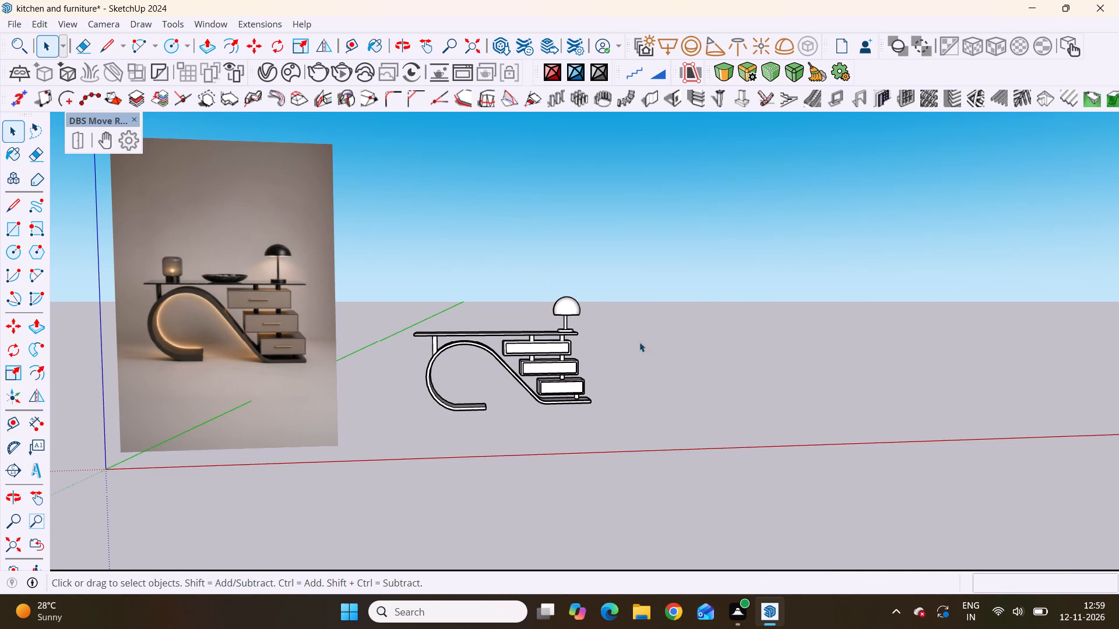
pyautogui.scroll(9, 599, 339)
pyautogui.scroll(-5, 614, 333)
pyautogui.moveTo(560, 290); pyautogui.dragTo(517, 116, button='middle')
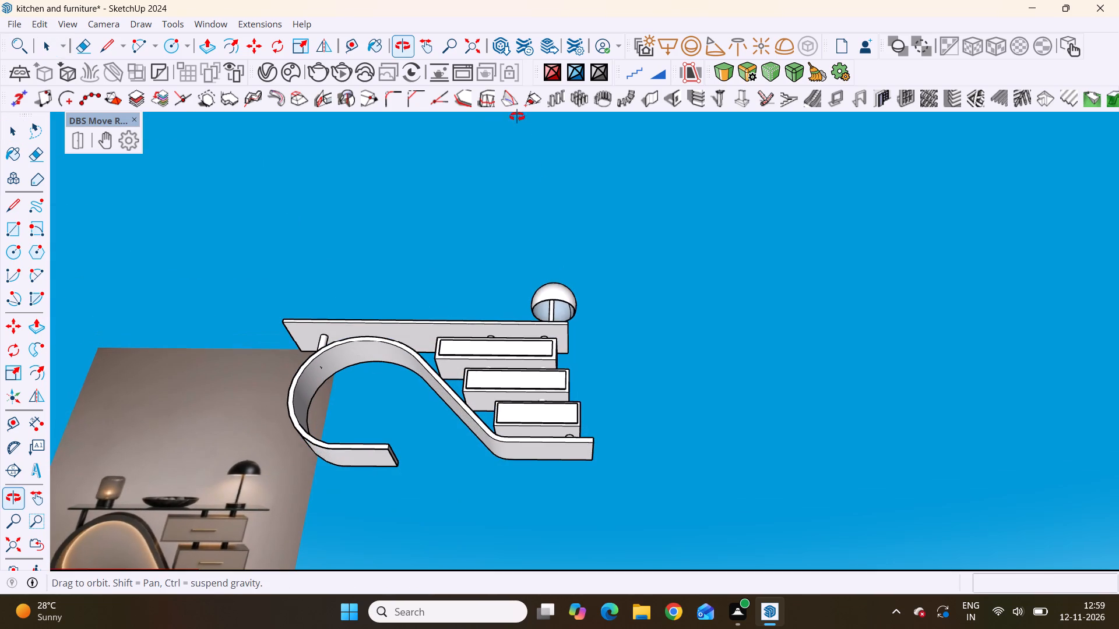
pyautogui.moveTo(517, 116); pyautogui.dragTo(517, 118, button='middle')
pyautogui.scroll(15, 557, 315)
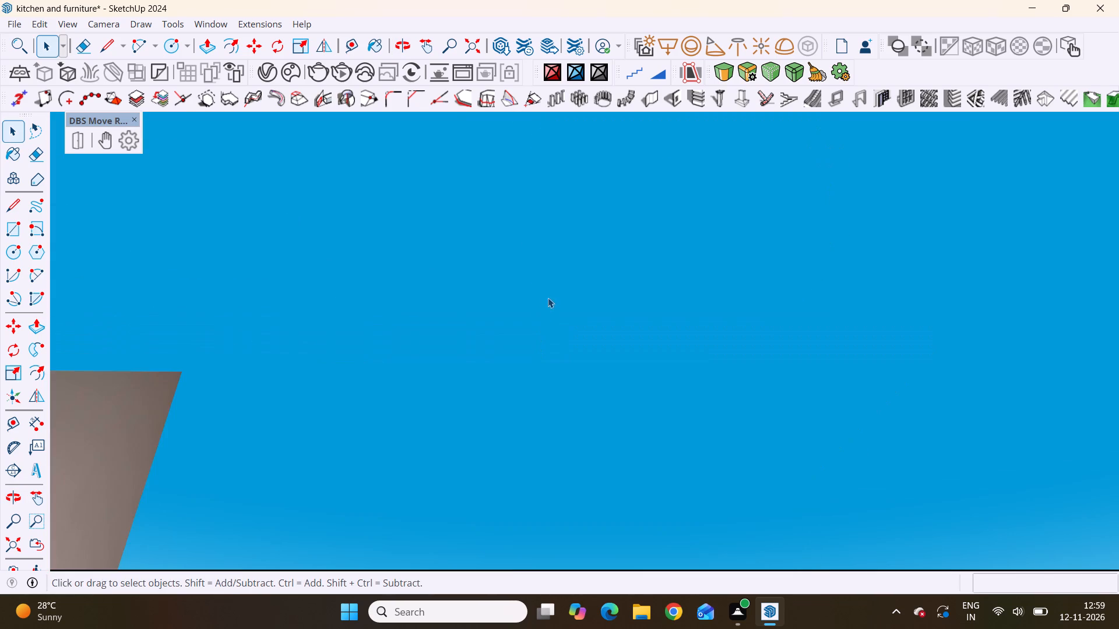
pyautogui.scroll(-8, 543, 298)
# Move the dome shade group sideways by about 1/2" to centre it over the lamp post.
pyautogui.moveTo(551, 294); pyautogui.dragTo(593, 442, button='middle')
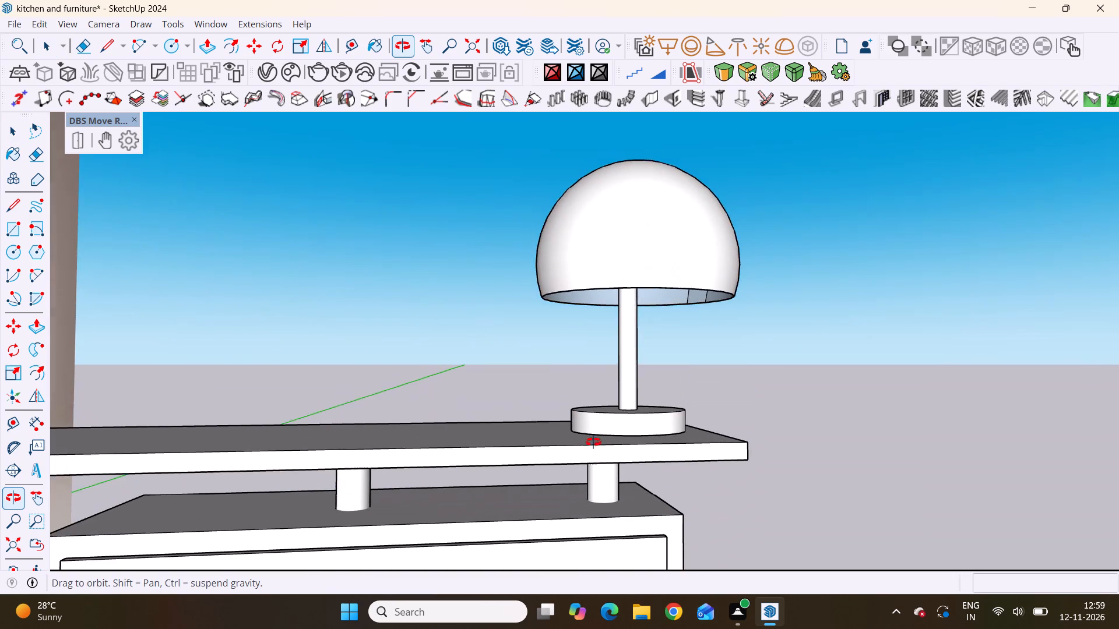
pyautogui.moveTo(593, 442); pyautogui.dragTo(587, 451, button='middle')
pyautogui.click(675, 243)
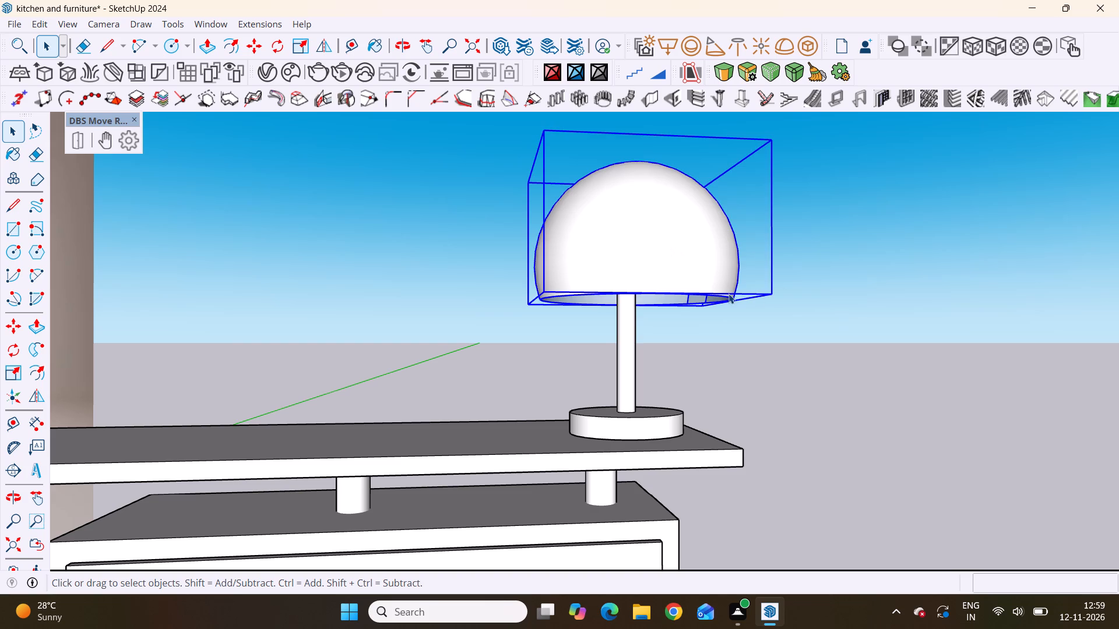
pyautogui.press('m')
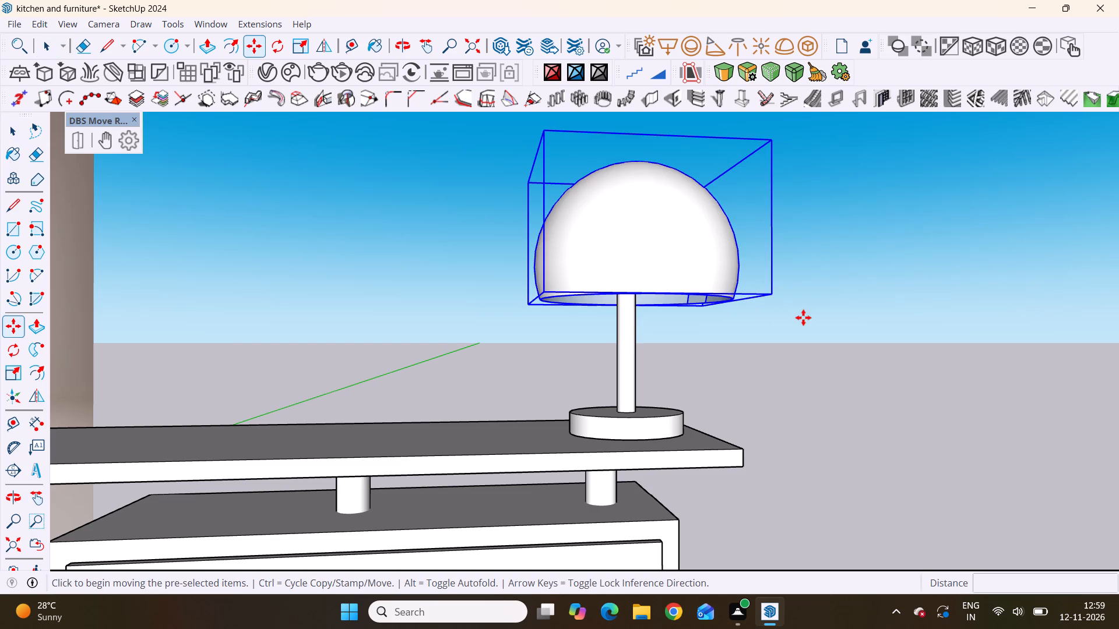
pyautogui.click(768, 291)
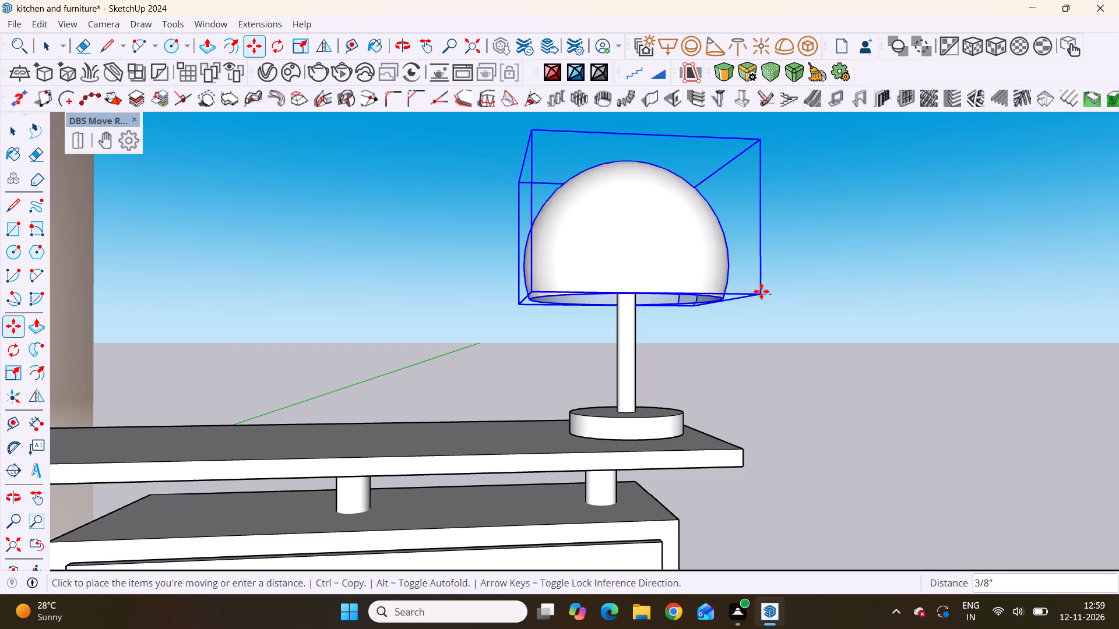
pyautogui.click(760, 290)
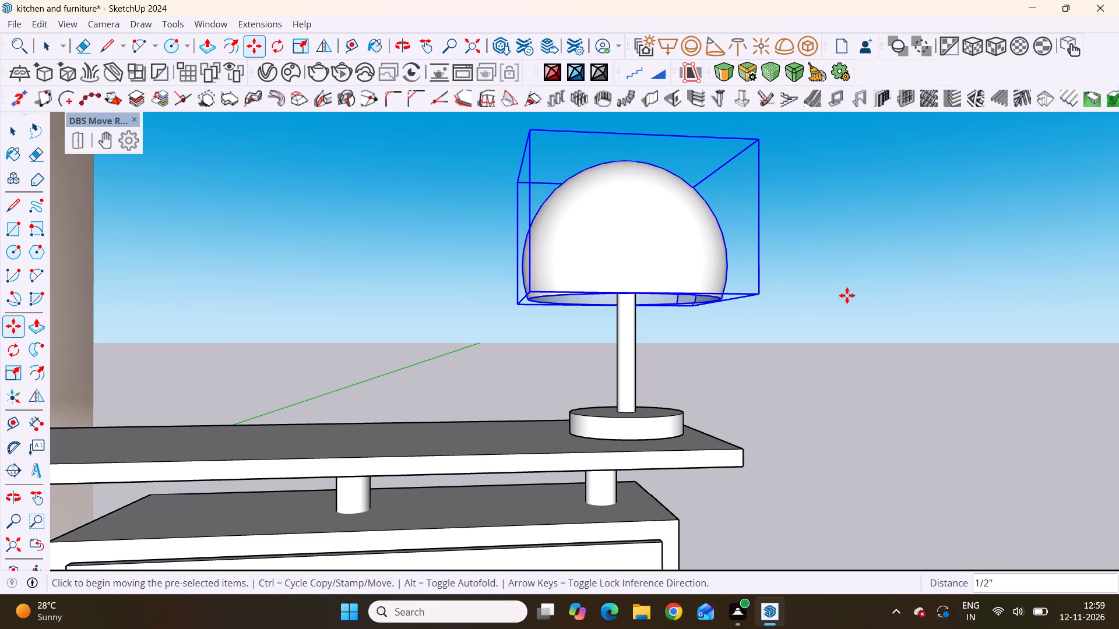
pyautogui.press('space')
pyautogui.click(843, 270)
# Inspect the whole console with its lamp from several sides and compare it with the reference image.
pyautogui.scroll(-10, 505, 268)
pyautogui.moveTo(555, 278); pyautogui.dragTo(548, 335, button='middle')
pyautogui.scroll(-6, 548, 337)
pyautogui.scroll(3, 560, 342)
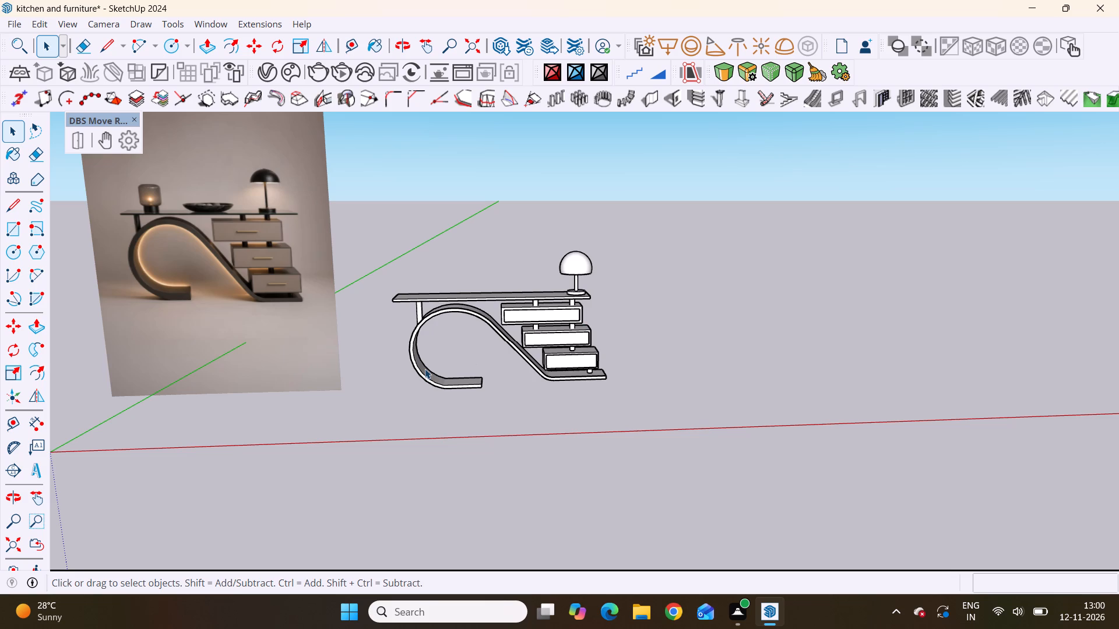
pyautogui.scroll(14, 425, 369)
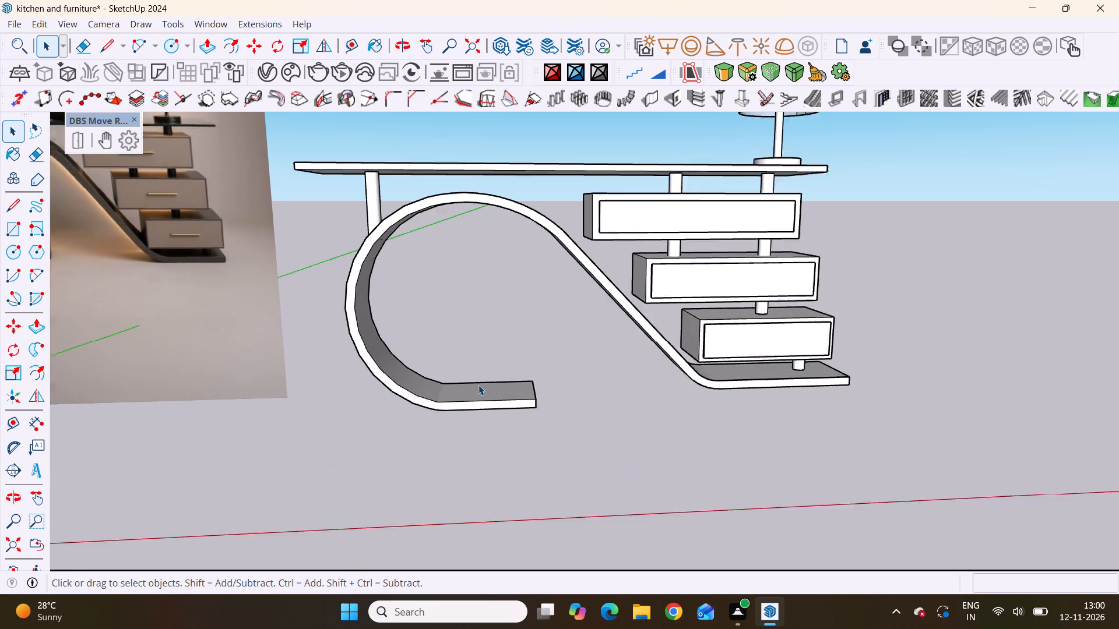
pyautogui.scroll(1, 478, 385)
pyautogui.scroll(-7, 478, 385)
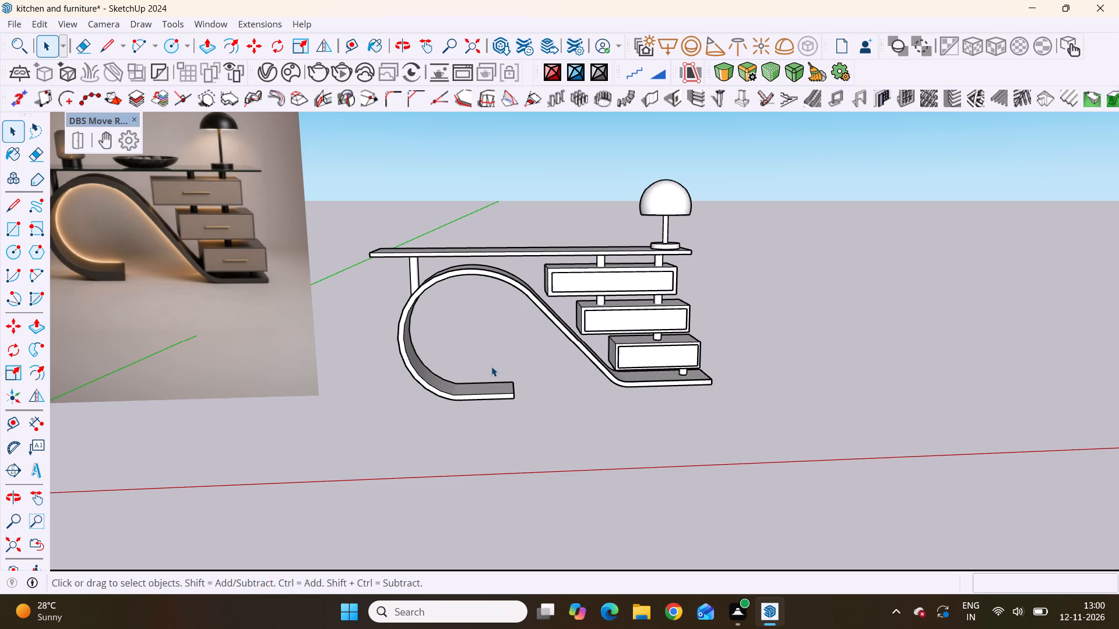
pyautogui.scroll(-11, 632, 300)
pyautogui.moveTo(620, 328); pyautogui.dragTo(512, 290, button='middle')
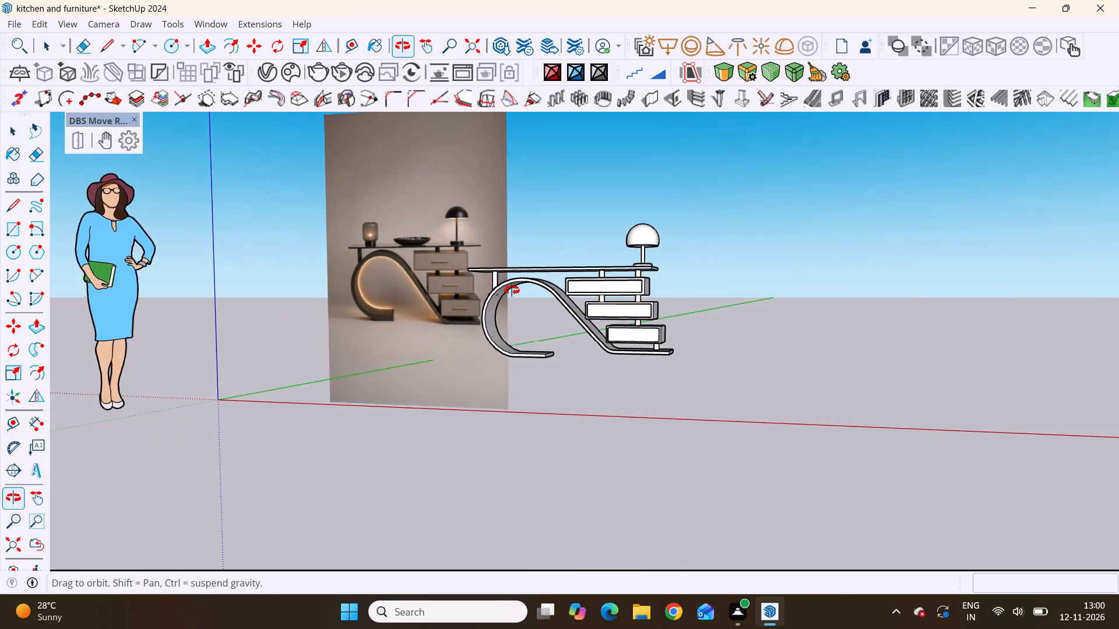
pyautogui.moveTo(512, 290); pyautogui.dragTo(1020, 301, button='middle')
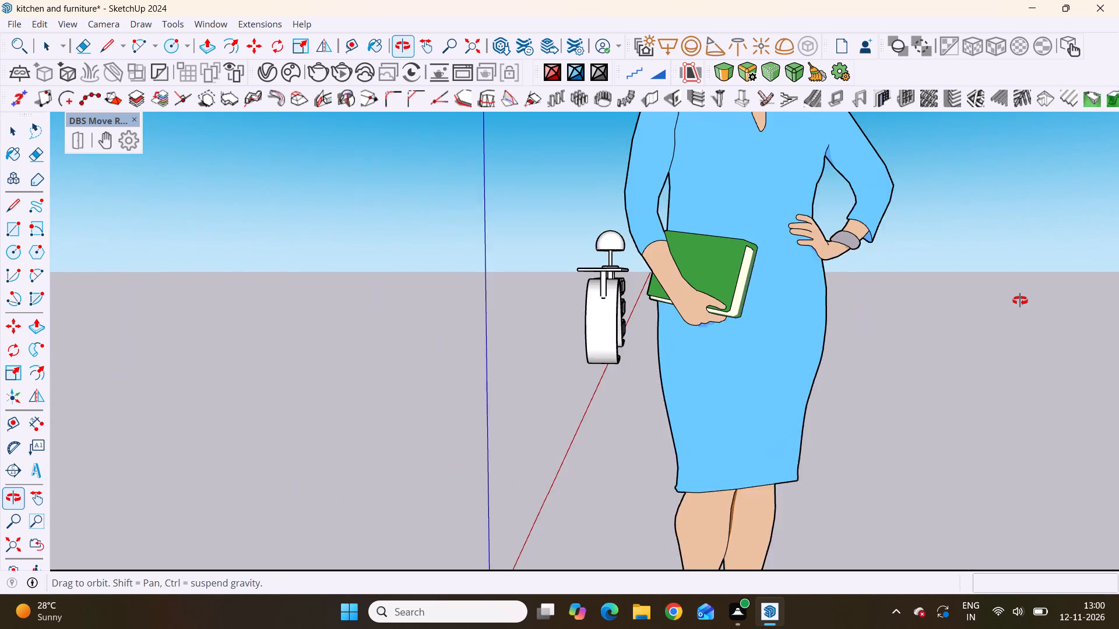
pyautogui.moveTo(1020, 301); pyautogui.dragTo(515, 359, button='middle')
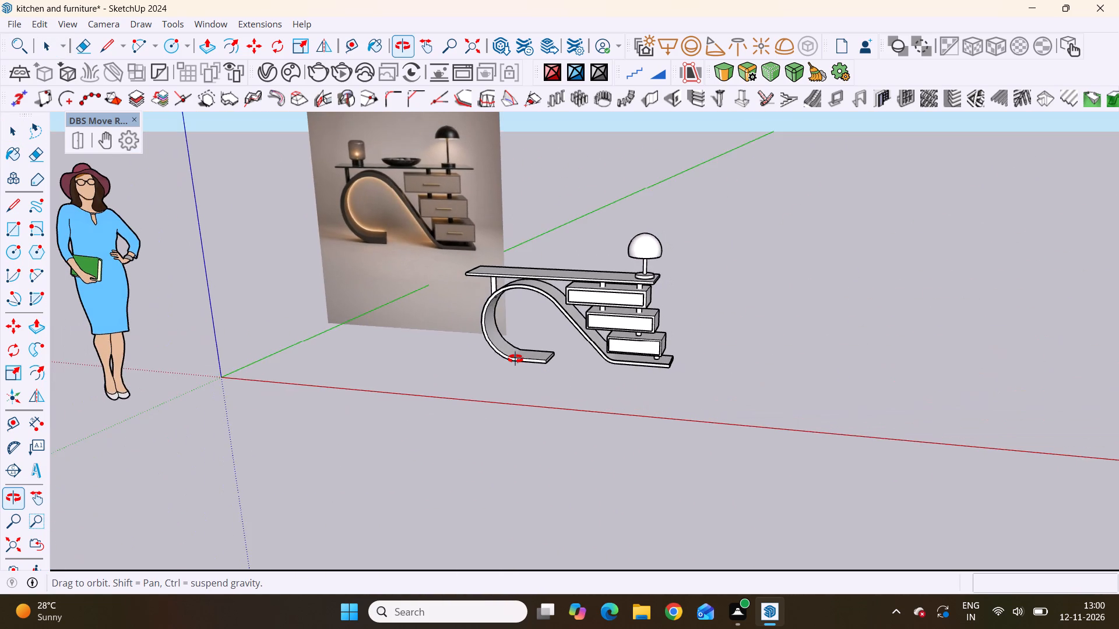
pyautogui.moveTo(515, 359); pyautogui.dragTo(516, 351, button='middle')
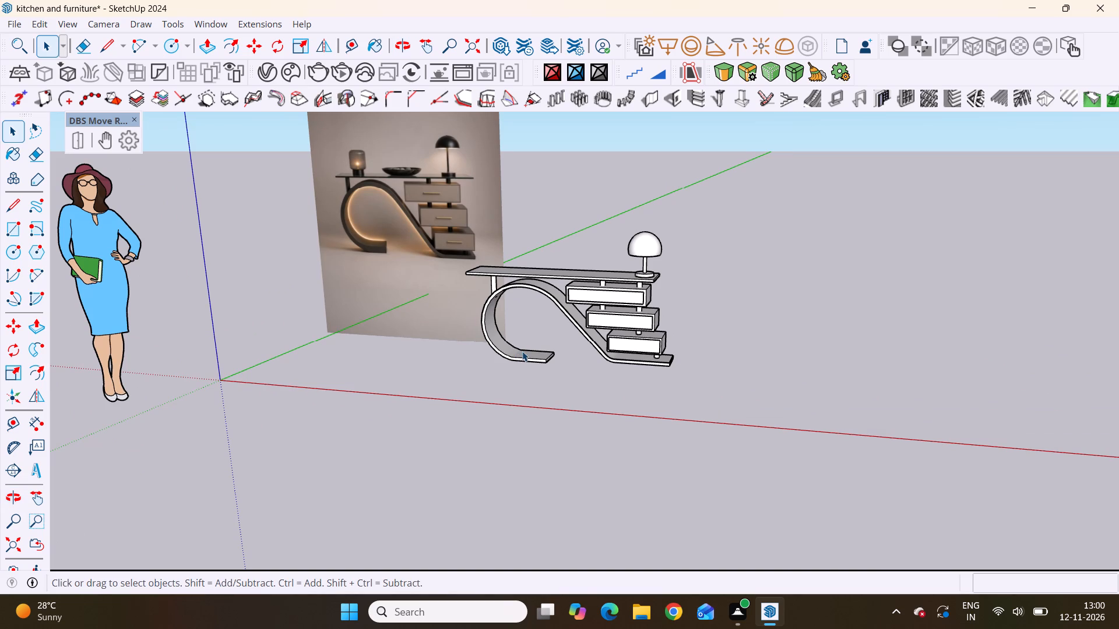
pyautogui.scroll(-8, 522, 351)
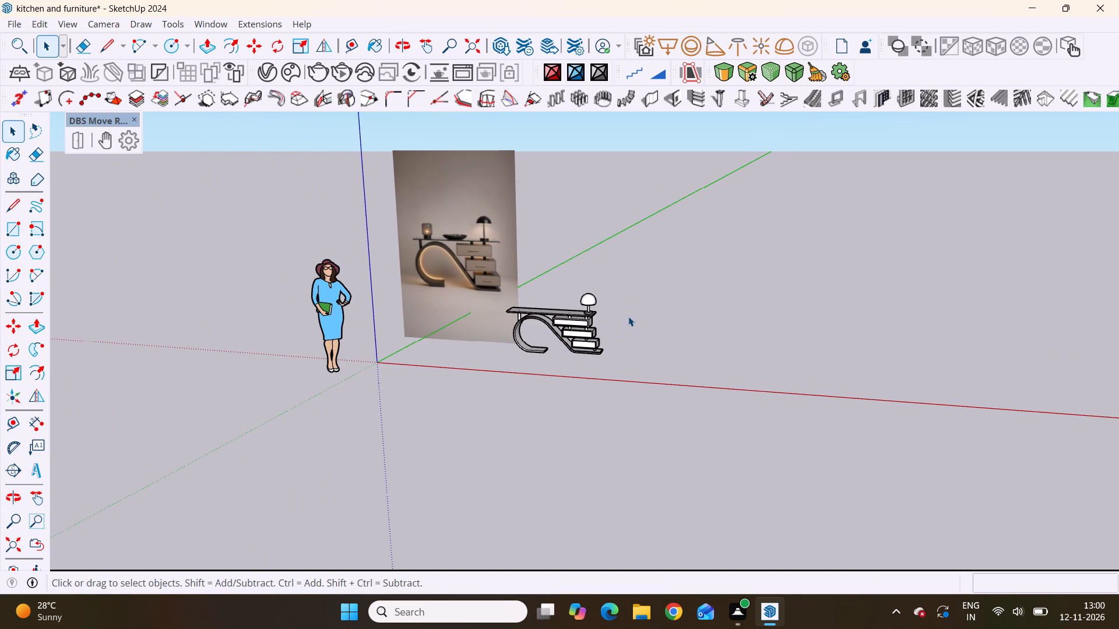
pyautogui.moveTo(628, 316); pyautogui.dragTo(0, 331, button='middle')
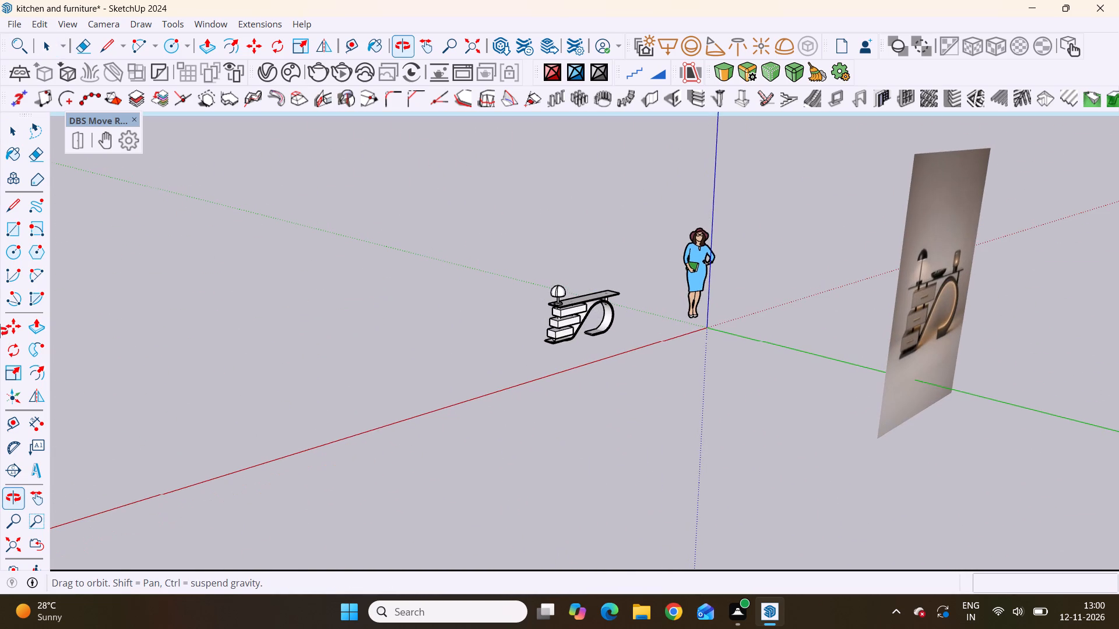
pyautogui.moveTo(0, 331); pyautogui.dragTo(0, 332, button='middle')
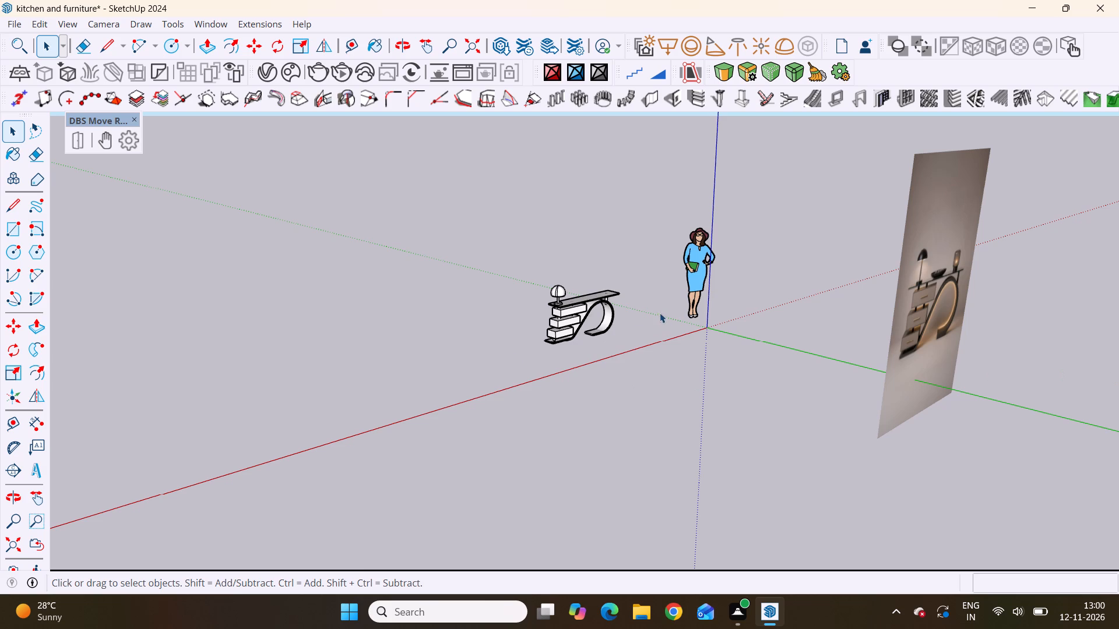
pyautogui.moveTo(583, 320); pyautogui.dragTo(769, 277, button='middle')
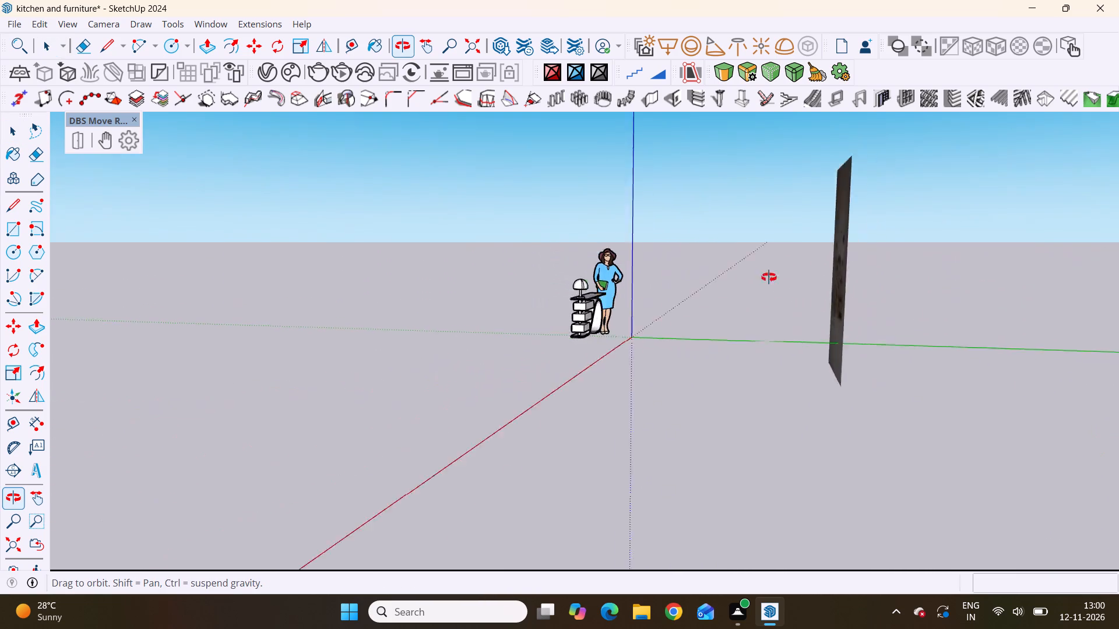
pyautogui.moveTo(769, 277); pyautogui.dragTo(1118, 387, button='middle')
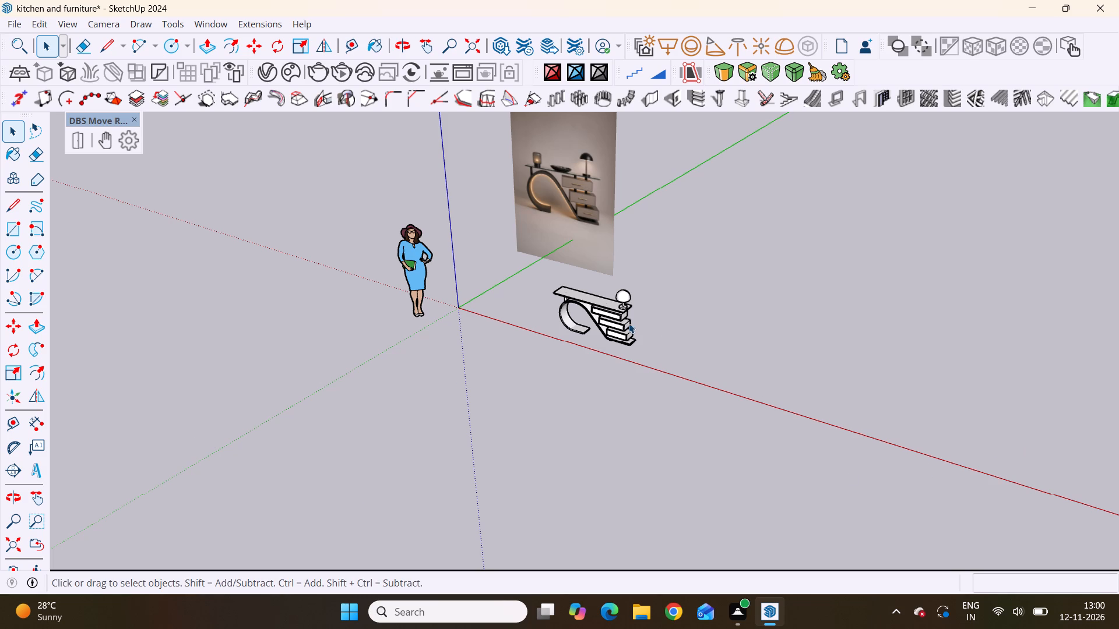
pyautogui.scroll(-3, 606, 328)
pyautogui.moveTo(614, 331); pyautogui.dragTo(772, 235, button='middle')
pyautogui.scroll(1, 668, 338)
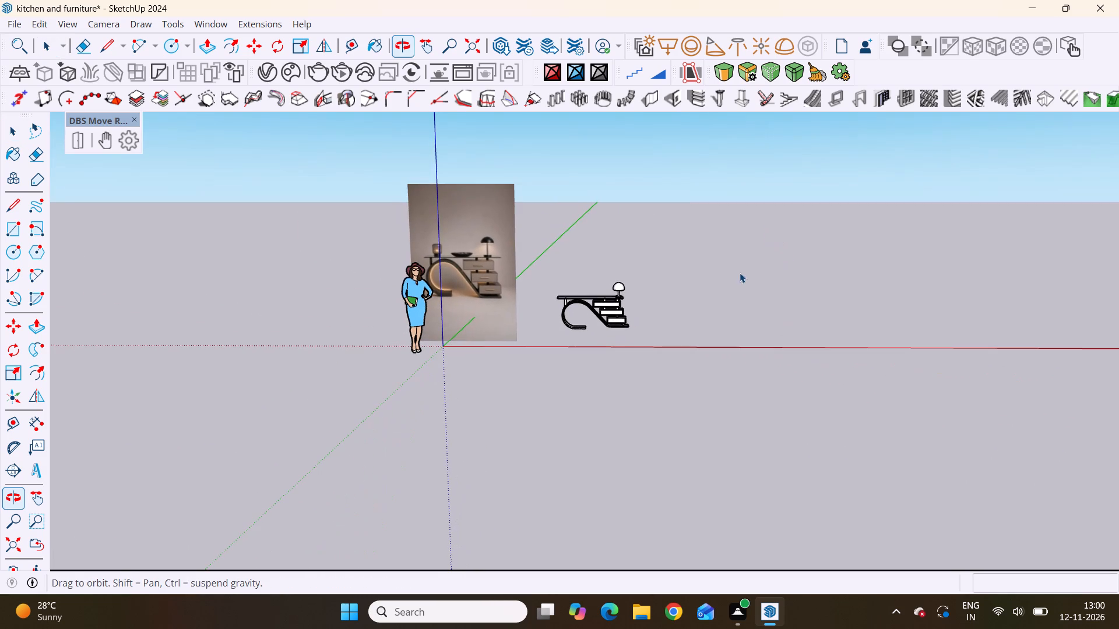
pyautogui.scroll(10, 623, 323)
pyautogui.scroll(3, 572, 289)
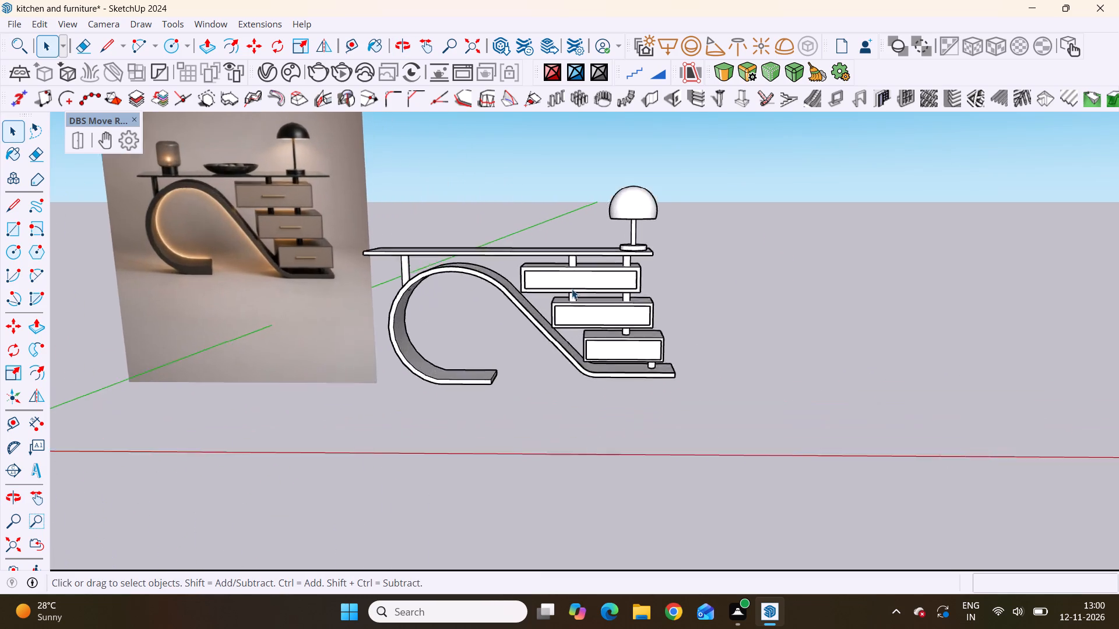
pyautogui.scroll(5, 572, 289)
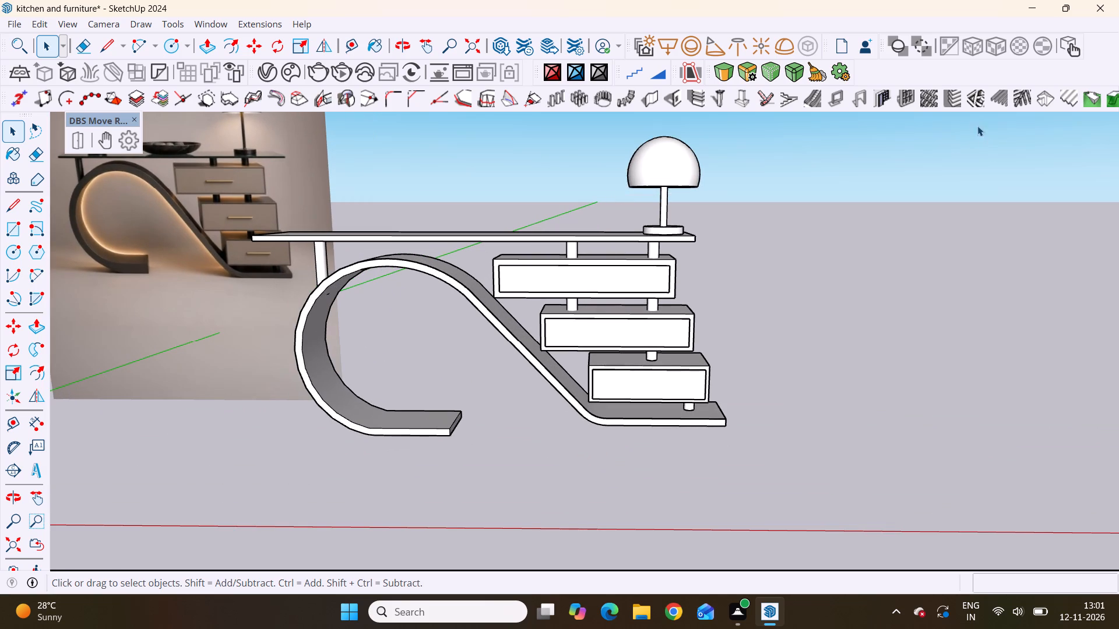
# Display the Click-Change 2 - Kitchen equipment toolset and place it clear of the console model.
pyautogui.rightClick(941, 61)
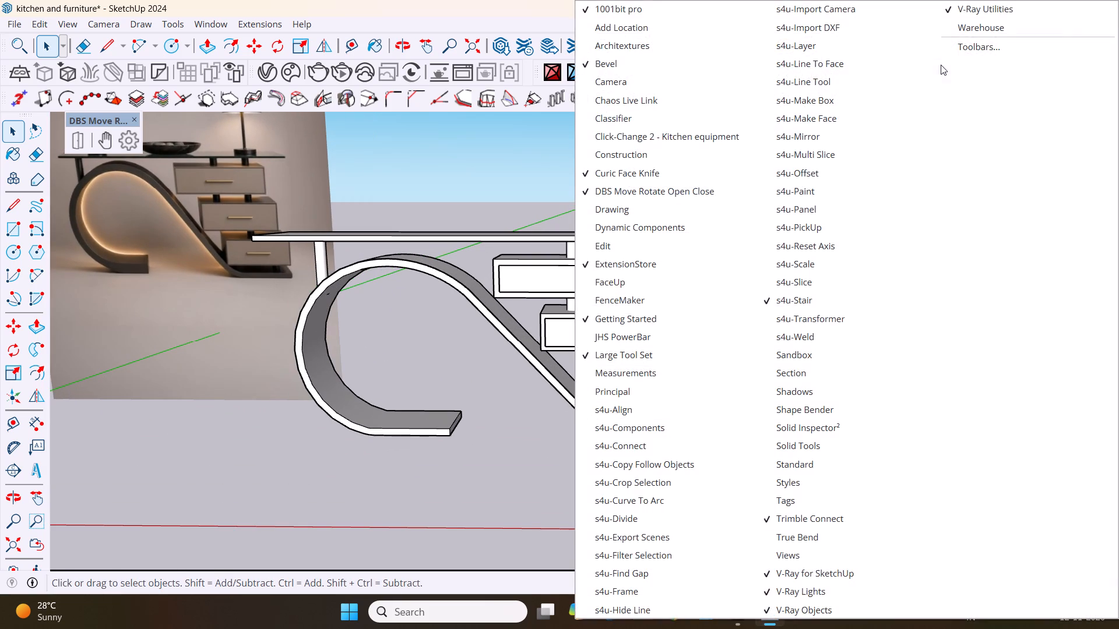
pyautogui.scroll(-2, 642, 326)
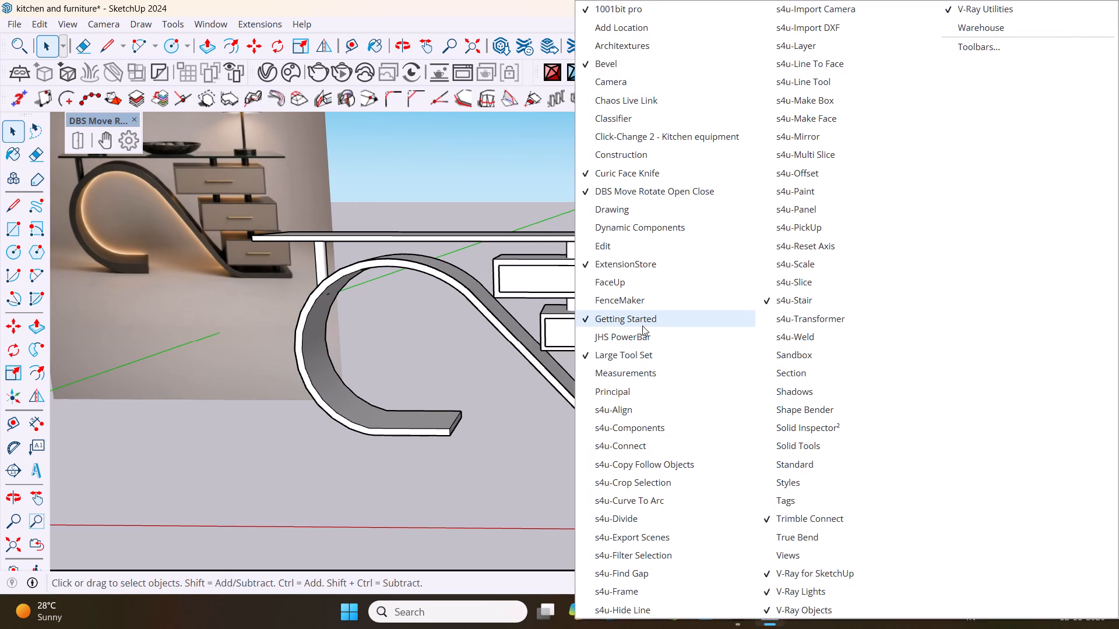
pyautogui.scroll(-5, 642, 326)
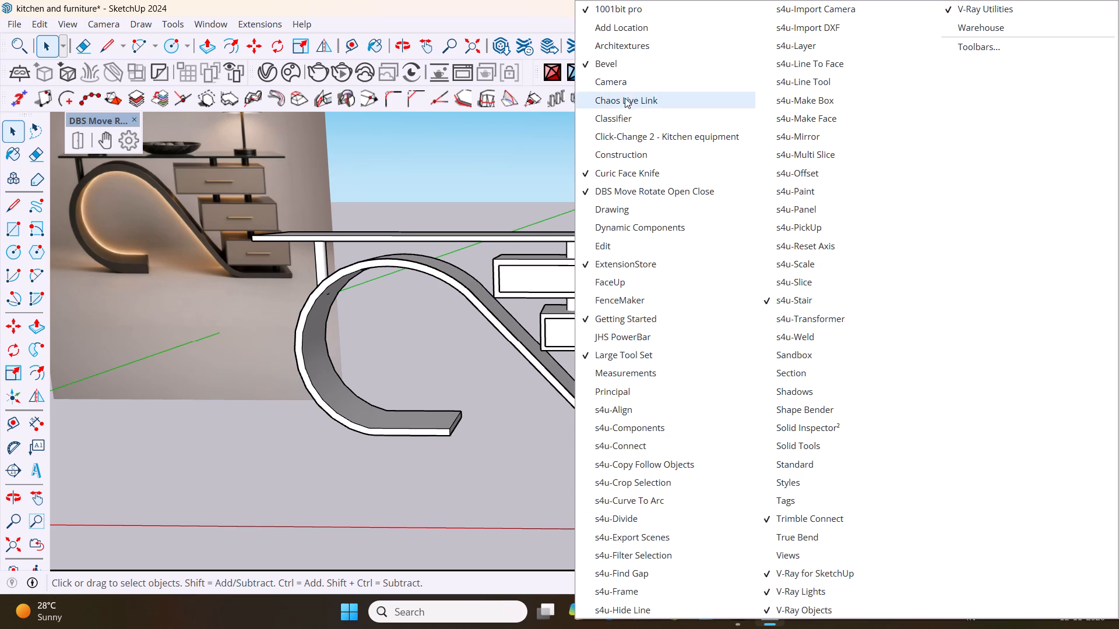
pyautogui.click(609, 135)
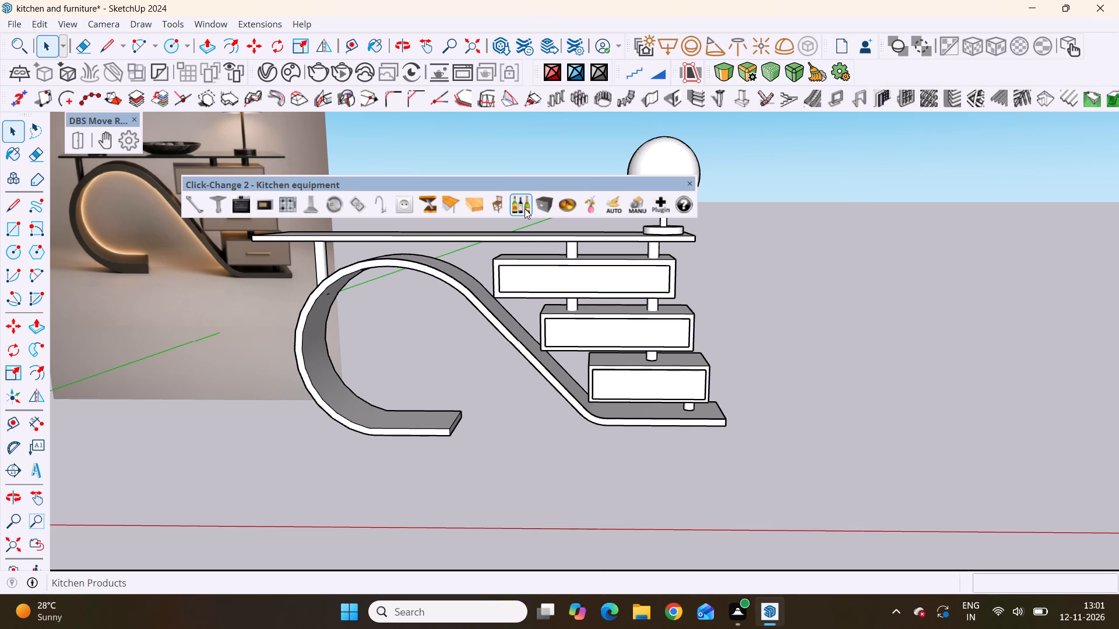
pyautogui.scroll(-4, 525, 209)
pyautogui.moveTo(202, 193); pyautogui.dragTo(325, 152)
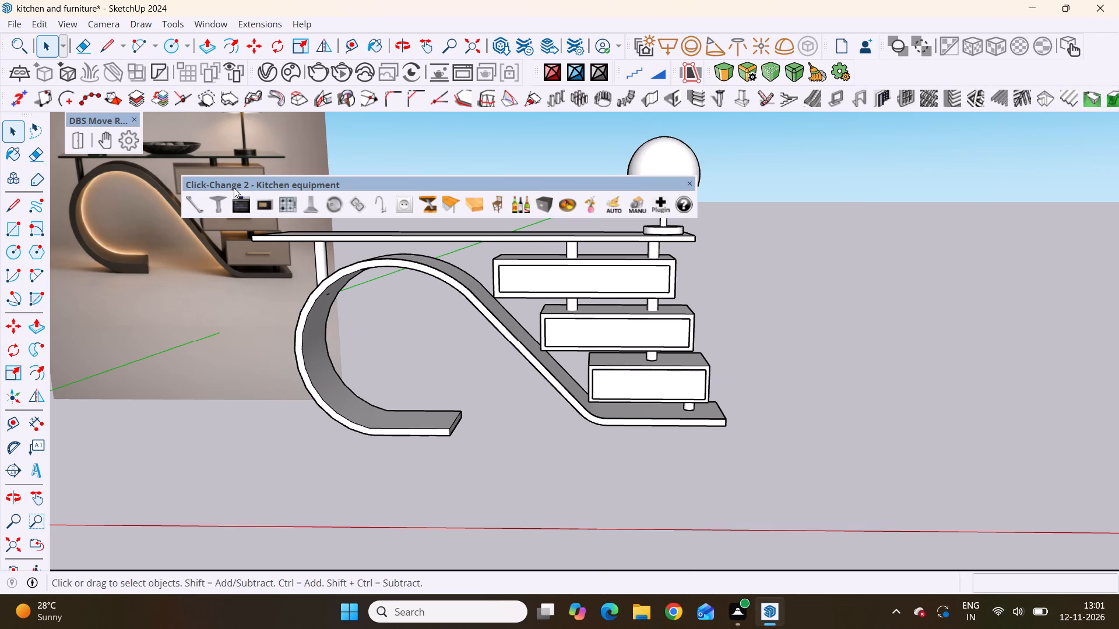
pyautogui.moveTo(241, 195); pyautogui.dragTo(574, 228)
pyautogui.moveTo(276, 209); pyautogui.dragTo(234, 243)
pyautogui.moveTo(231, 168); pyautogui.dragTo(260, 158)
pyautogui.moveTo(194, 187); pyautogui.dragTo(738, 130)
# Insert a Click-Change bar handle component at the middle of the top drawer's front face.
pyautogui.moveTo(740, 143); pyautogui.dragTo(745, 141)
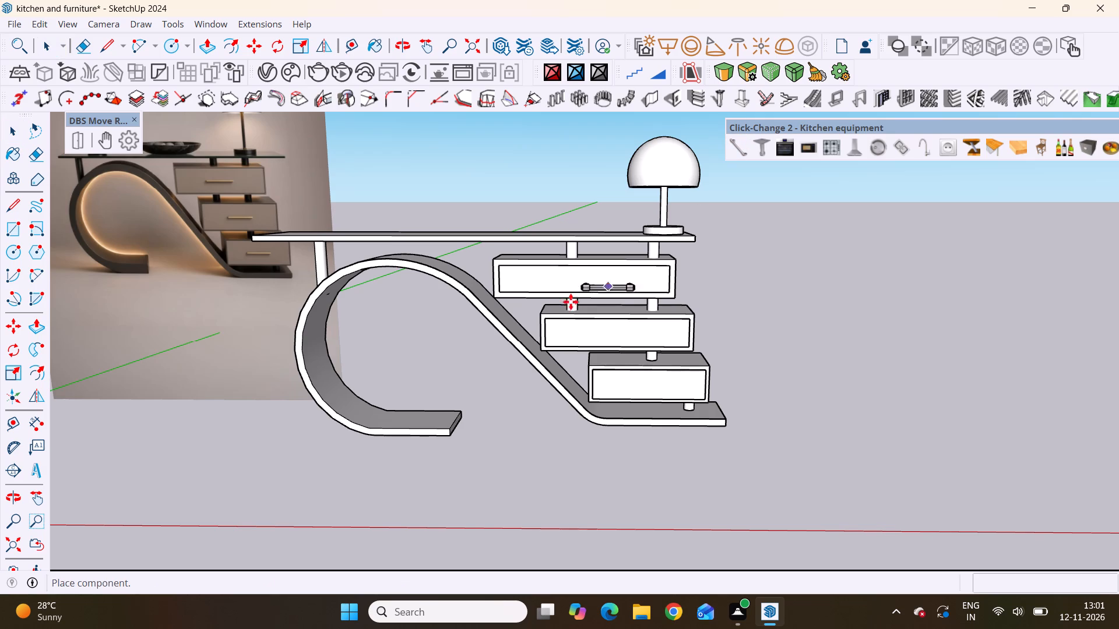
pyautogui.scroll(5, 568, 298)
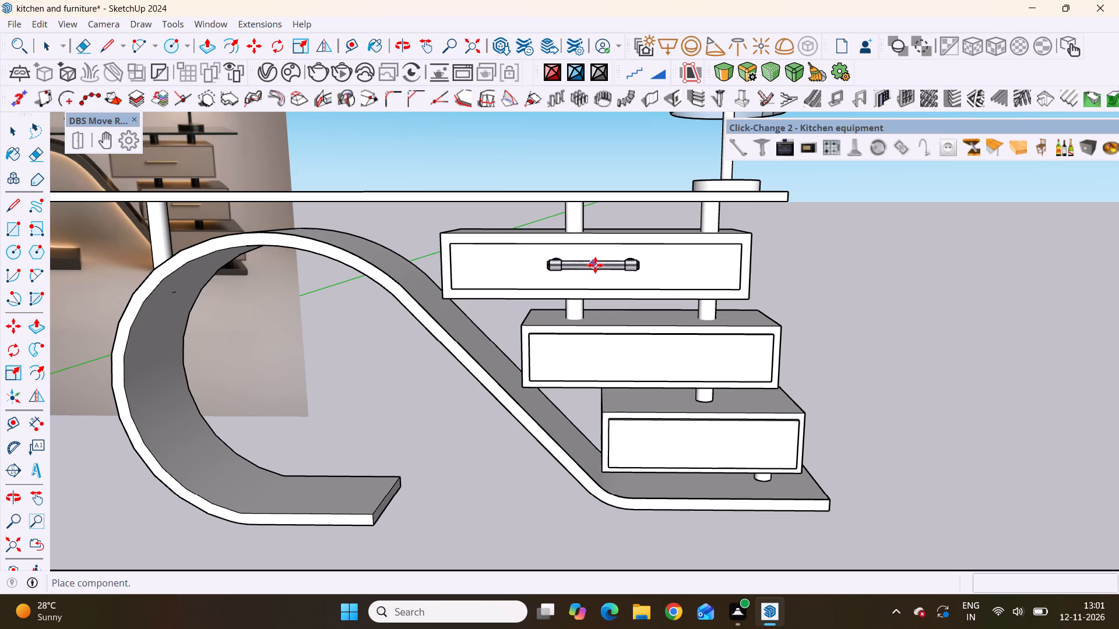
pyautogui.click(597, 266)
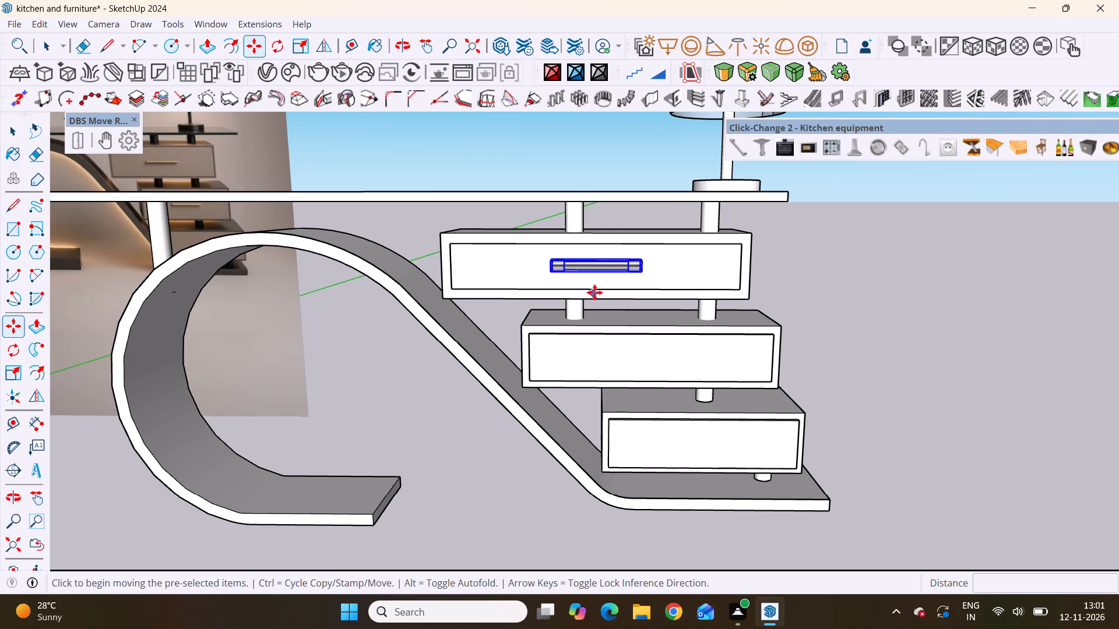
# Copy the top drawer's bar handle to the middle of the second drawer's front, about 7 11/16" away.
pyautogui.scroll(4, 597, 284)
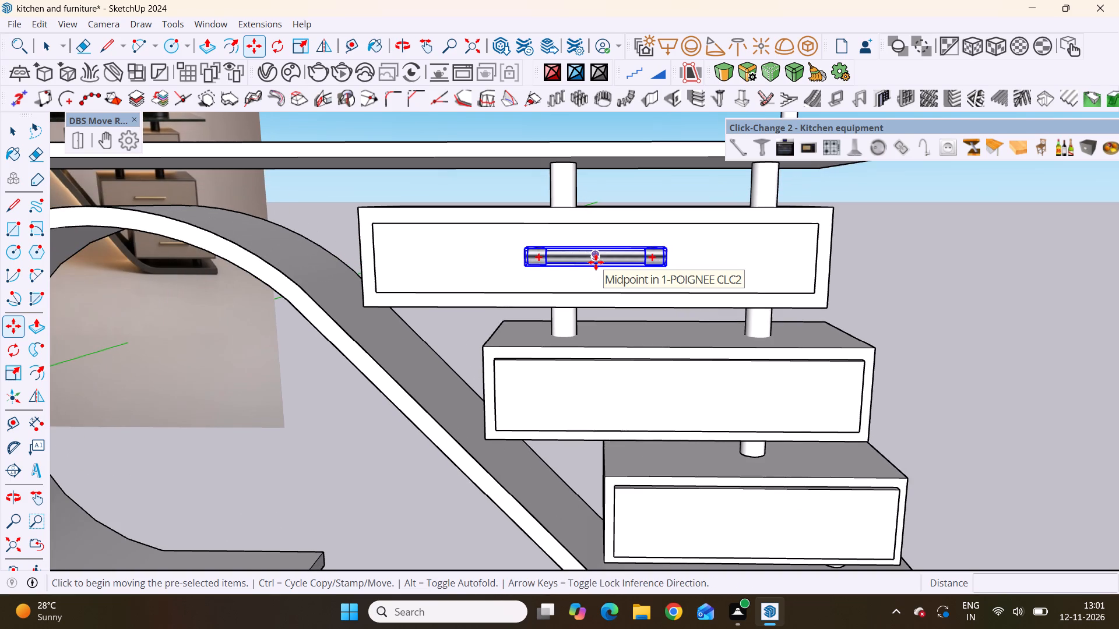
pyautogui.click(595, 260)
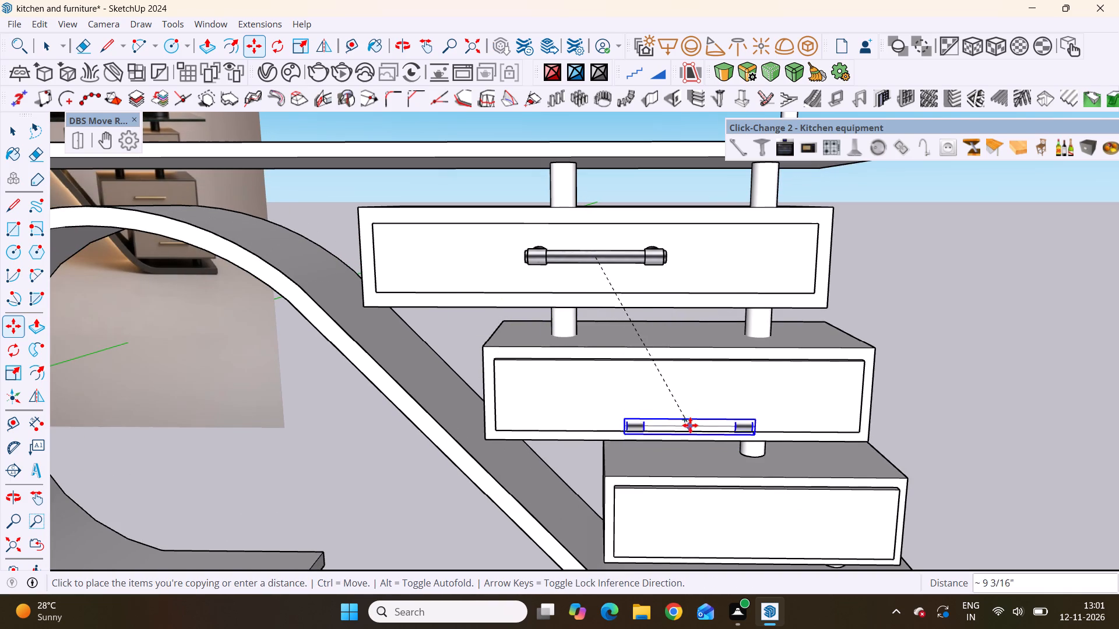
pyautogui.scroll(-5, 674, 399)
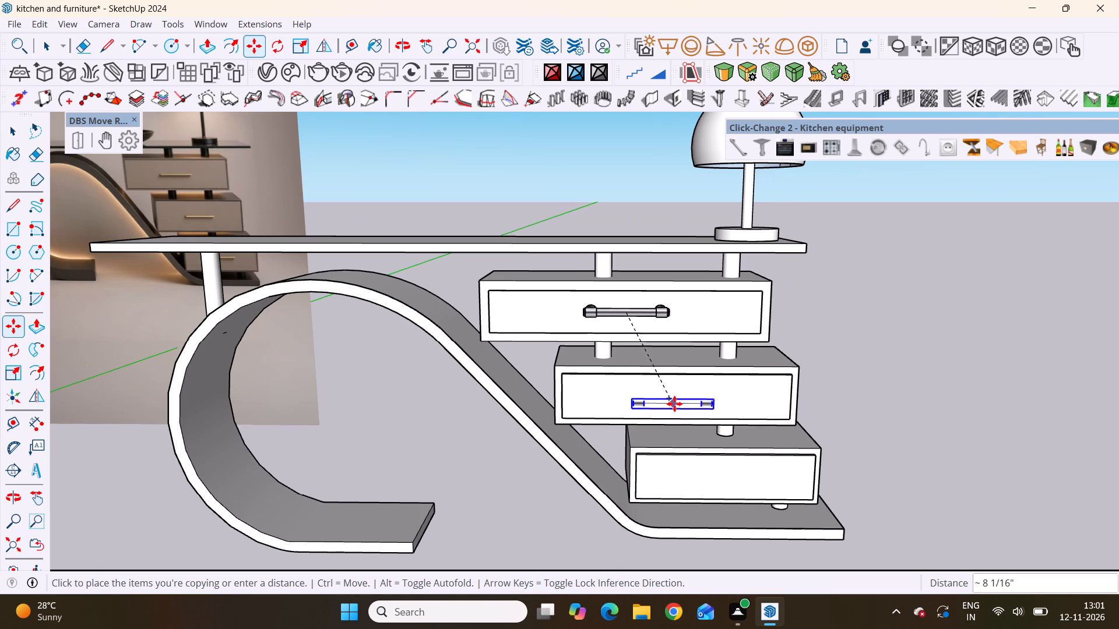
pyautogui.moveTo(674, 403); pyautogui.dragTo(675, 300, button='middle')
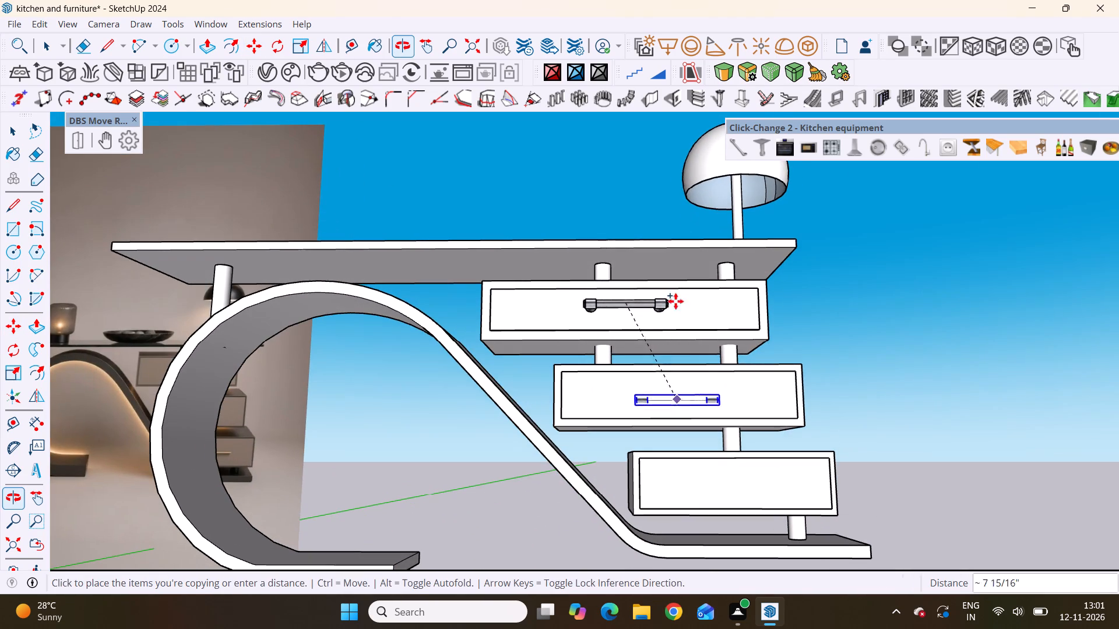
pyautogui.scroll(6, 668, 391)
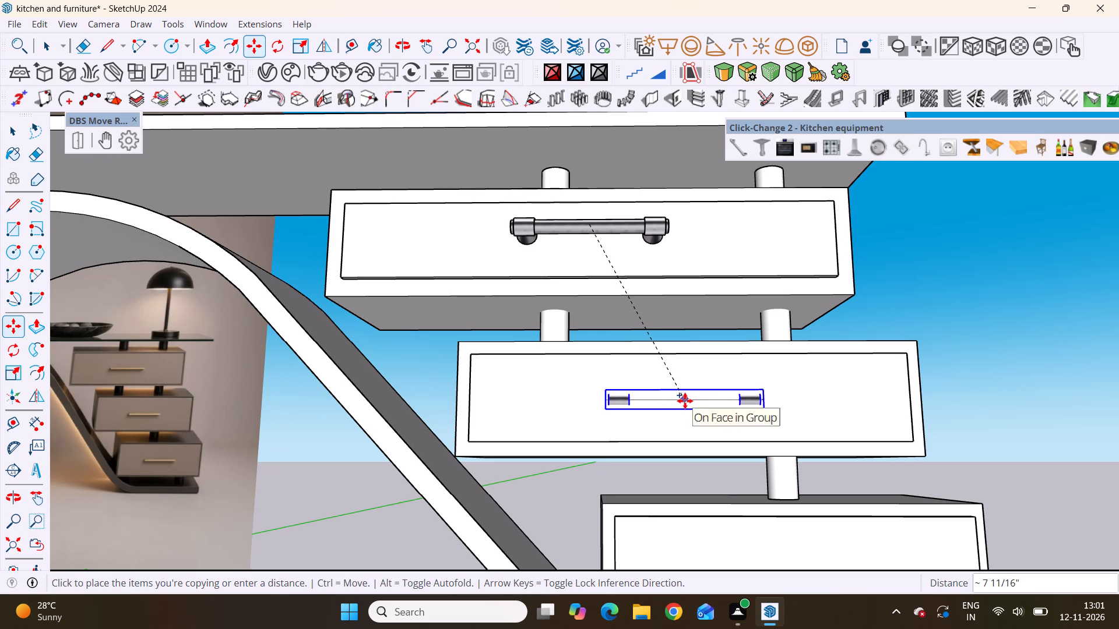
pyautogui.click(685, 400)
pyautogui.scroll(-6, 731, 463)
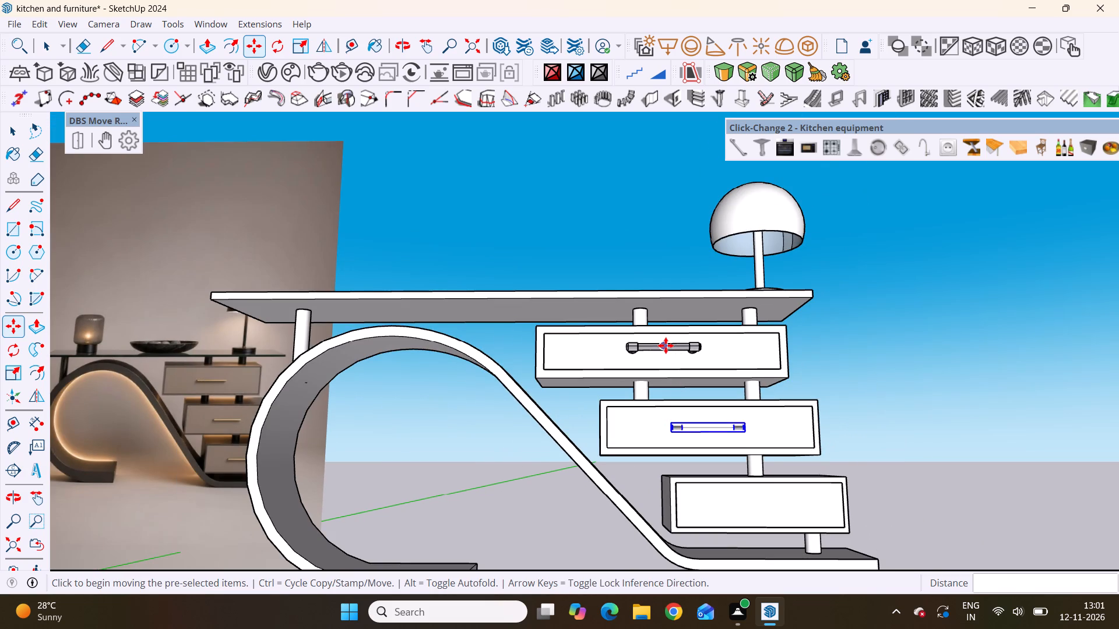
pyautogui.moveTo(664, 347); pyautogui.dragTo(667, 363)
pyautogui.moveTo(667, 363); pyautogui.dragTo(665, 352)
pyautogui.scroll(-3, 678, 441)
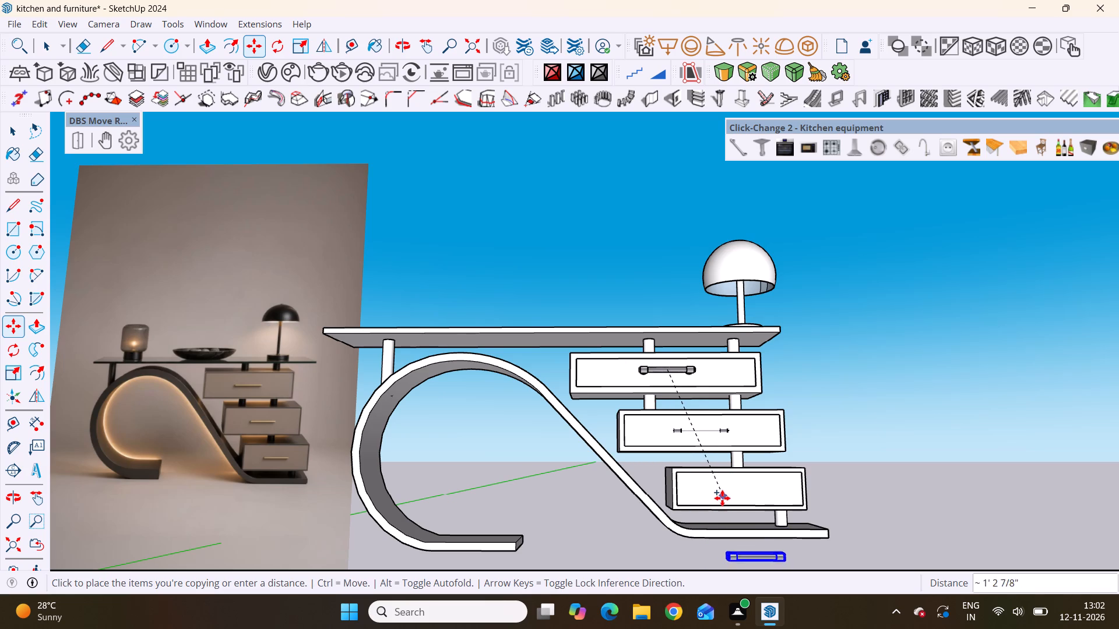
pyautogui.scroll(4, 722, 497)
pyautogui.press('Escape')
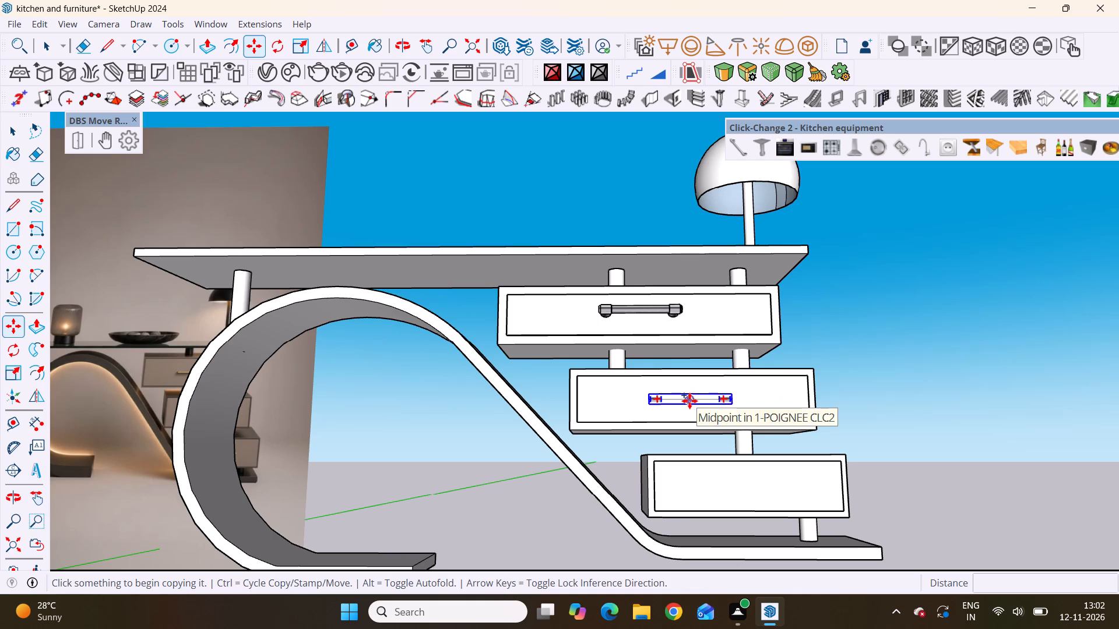
# Copy the second drawer's handle by its midpoint to the middle of the bottom drawer's front, about 7 5/16" away.
pyautogui.click(689, 401)
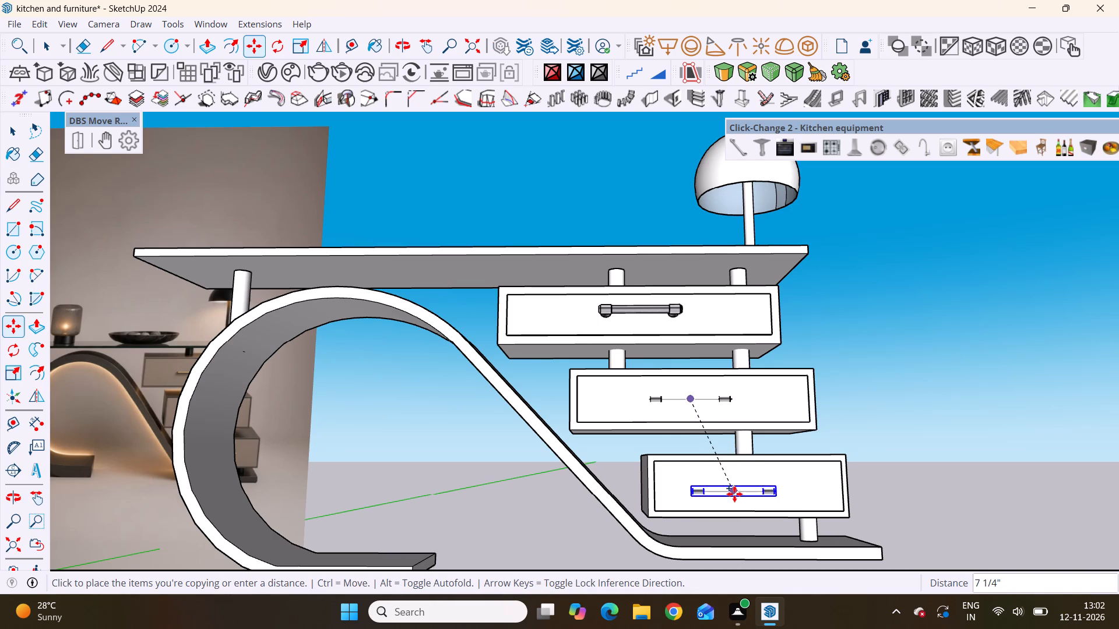
pyautogui.scroll(5, 741, 488)
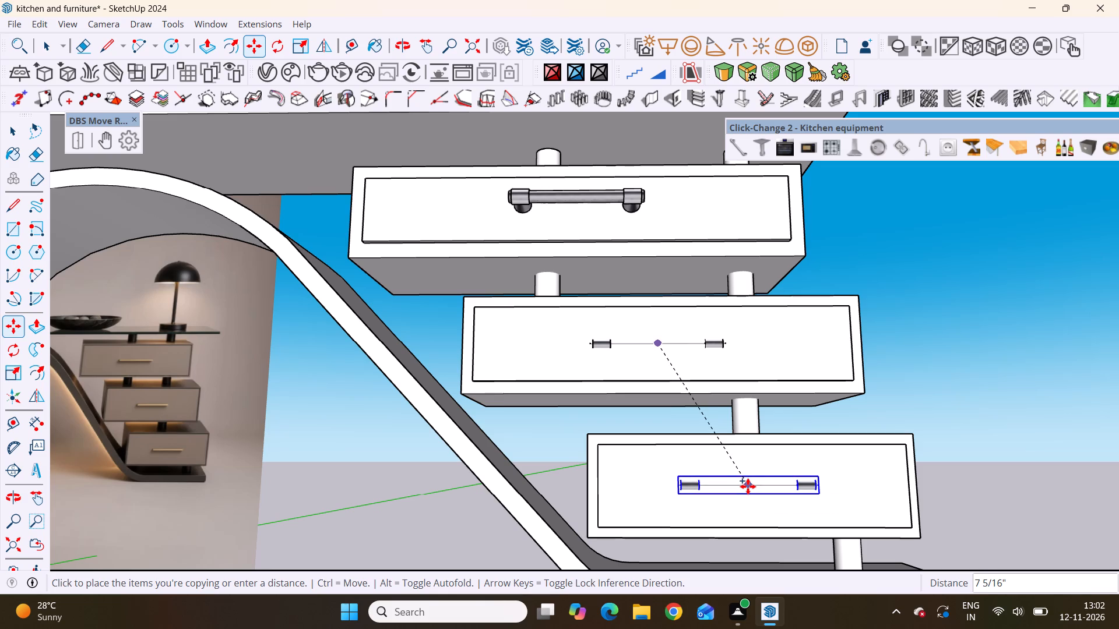
pyautogui.click(749, 487)
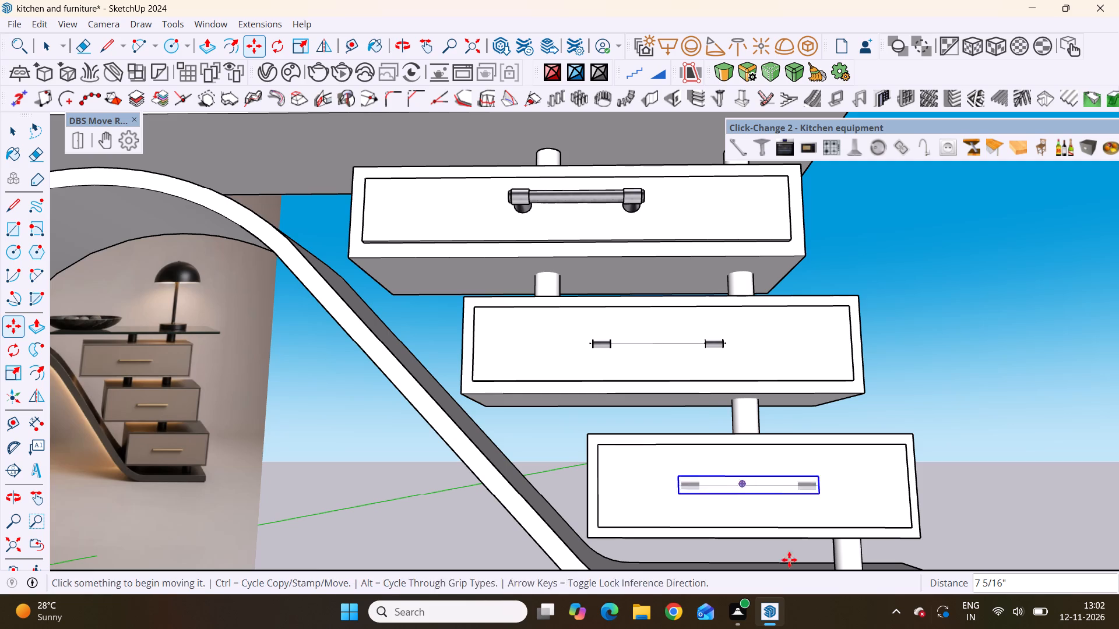
pyautogui.scroll(-5, 736, 449)
pyautogui.press('space')
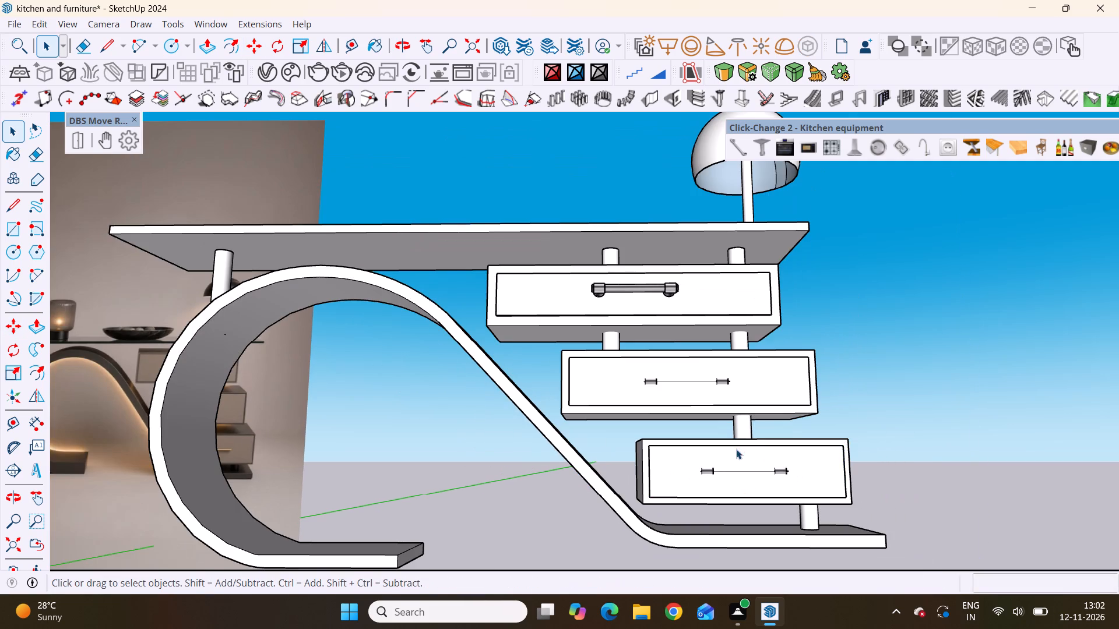
# Move the middle drawer's sunken handle straight out along the green axis by about 1 5/16" onto the drawer's front face.
pyautogui.scroll(-10, 773, 474)
pyautogui.moveTo(783, 453); pyautogui.dragTo(617, 550, button='middle')
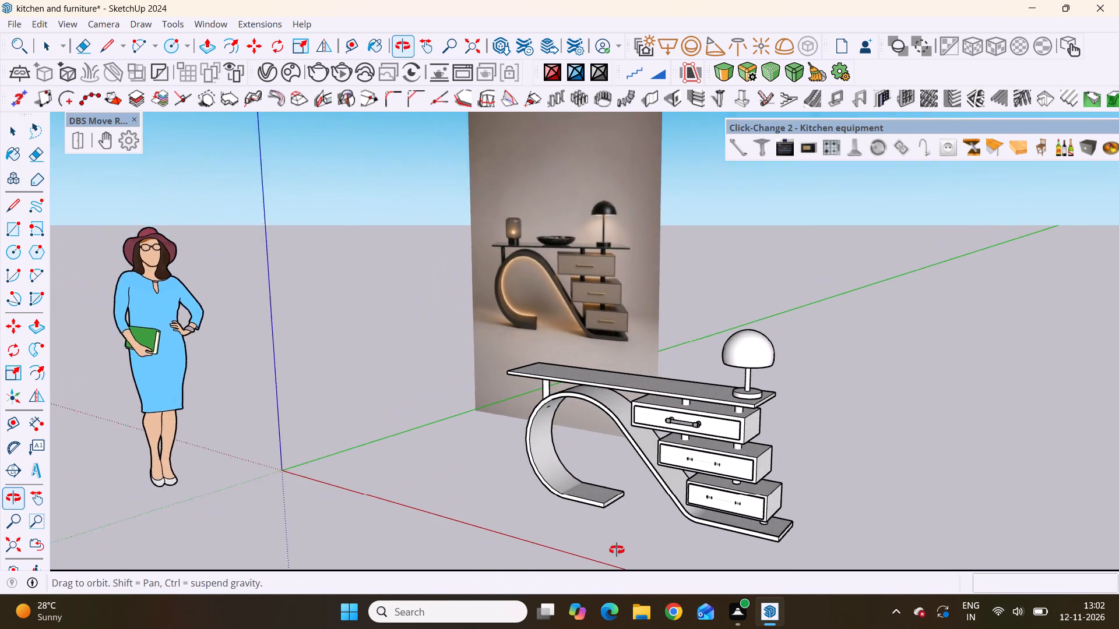
pyautogui.moveTo(617, 550); pyautogui.dragTo(614, 552, button='middle')
pyautogui.scroll(1, 614, 552)
pyautogui.scroll(9, 711, 476)
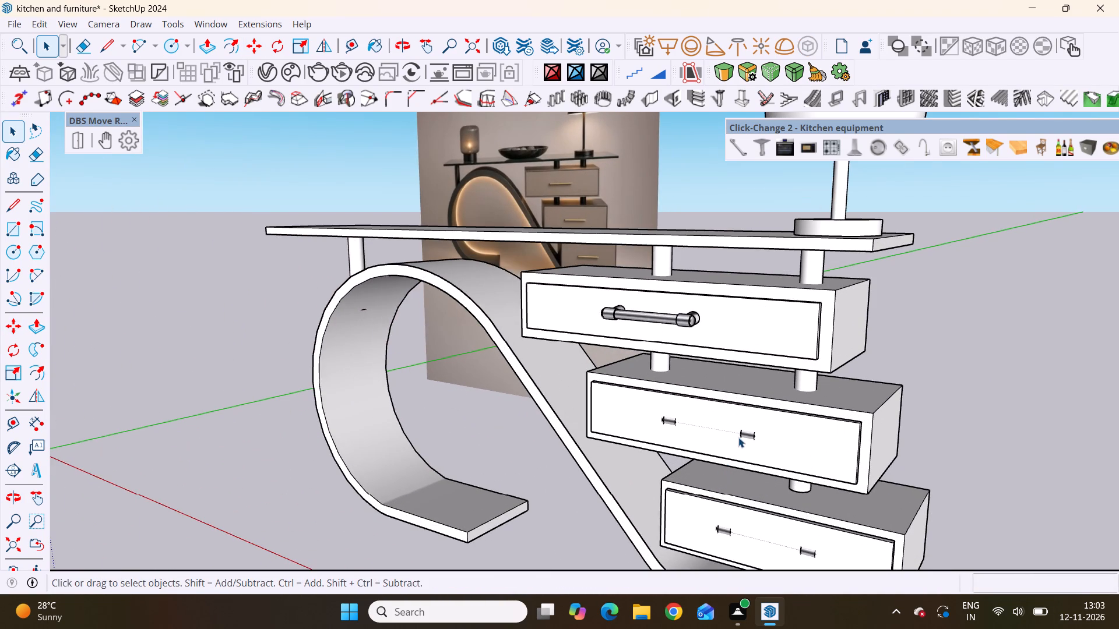
pyautogui.click(742, 434)
pyautogui.scroll(10, 747, 440)
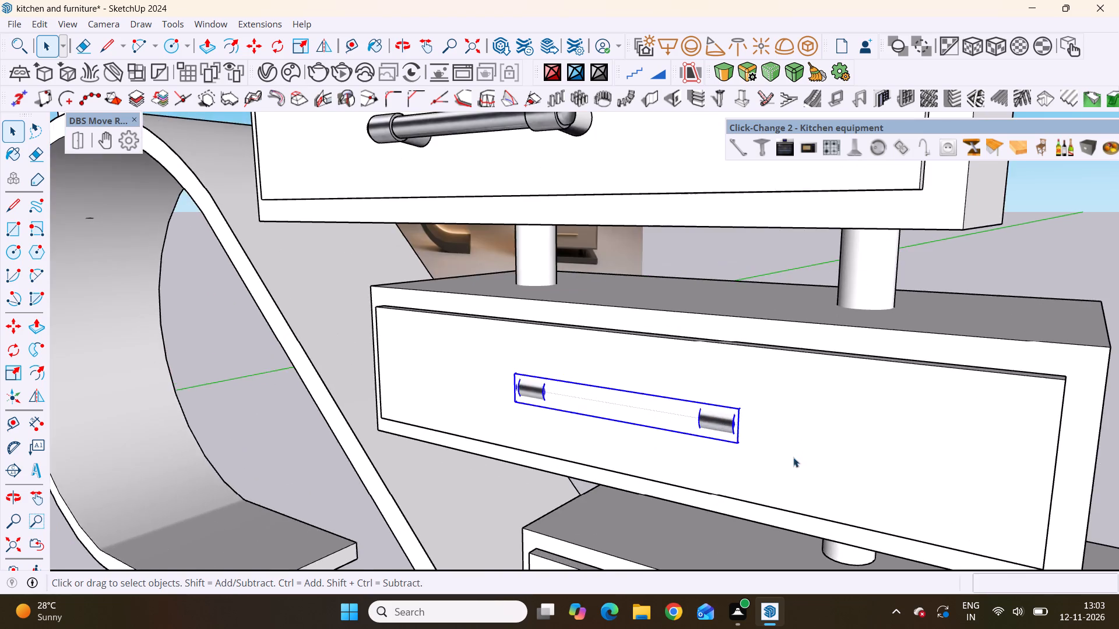
pyautogui.moveTo(777, 467); pyautogui.dragTo(653, 511, button='middle')
pyautogui.scroll(7, 661, 490)
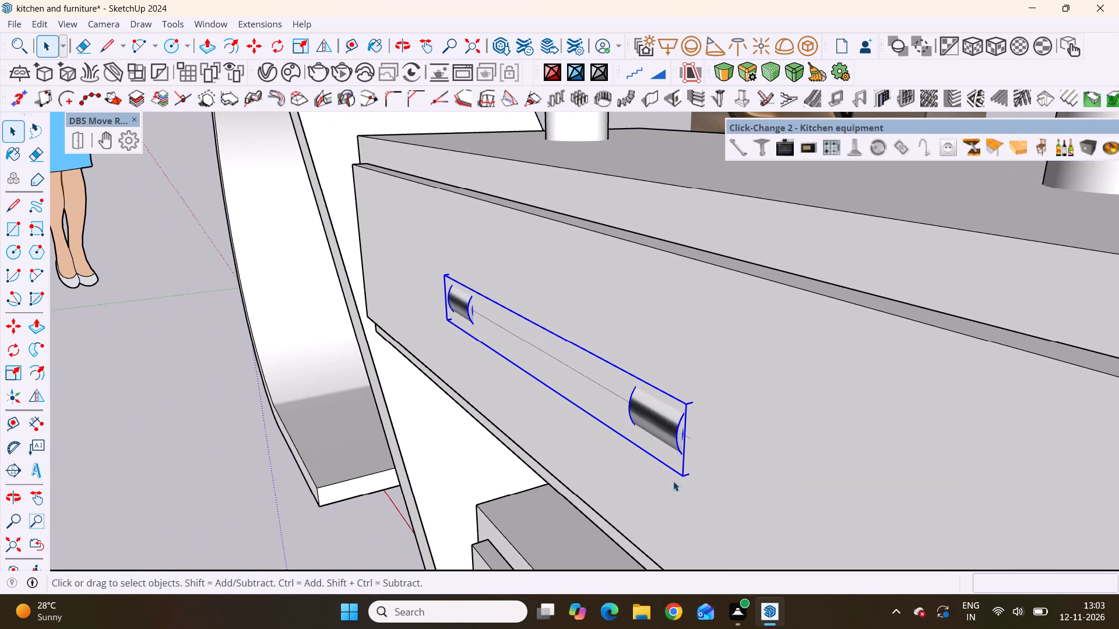
pyautogui.press('m')
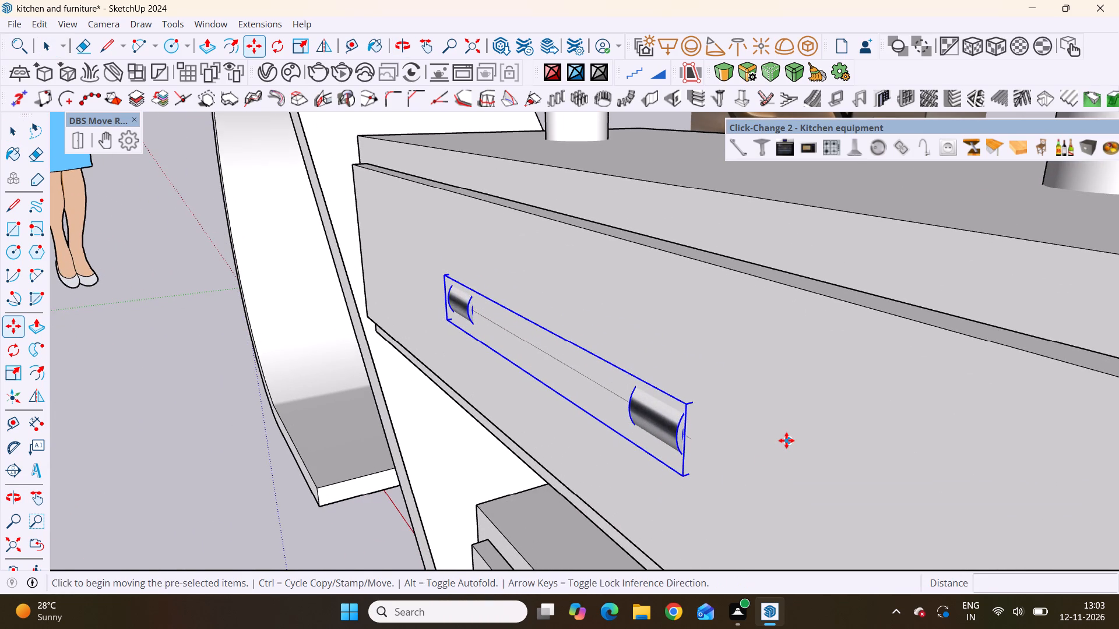
pyautogui.click(786, 441)
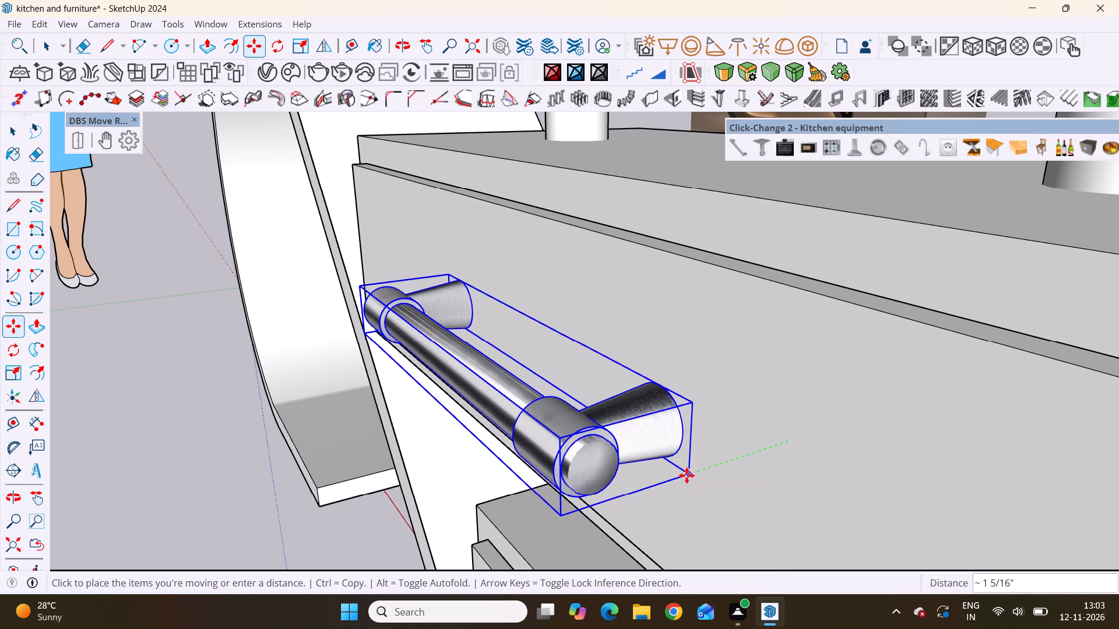
pyautogui.click(687, 474)
pyautogui.scroll(-20, 656, 416)
pyautogui.scroll(-1, 656, 416)
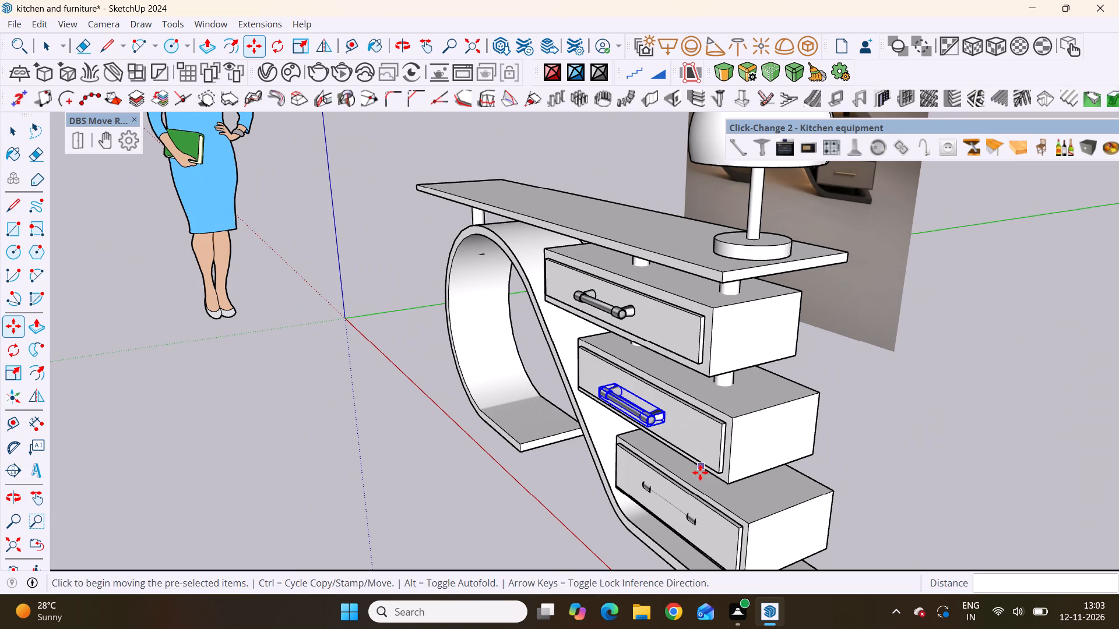
pyautogui.press('space')
pyautogui.click(923, 467)
# Inspect the console from the front and from below, comparing the drawer handles with the reference image.
pyautogui.scroll(-4, 613, 433)
pyautogui.moveTo(654, 415); pyautogui.dragTo(910, 328, button='middle')
pyautogui.scroll(1, 675, 415)
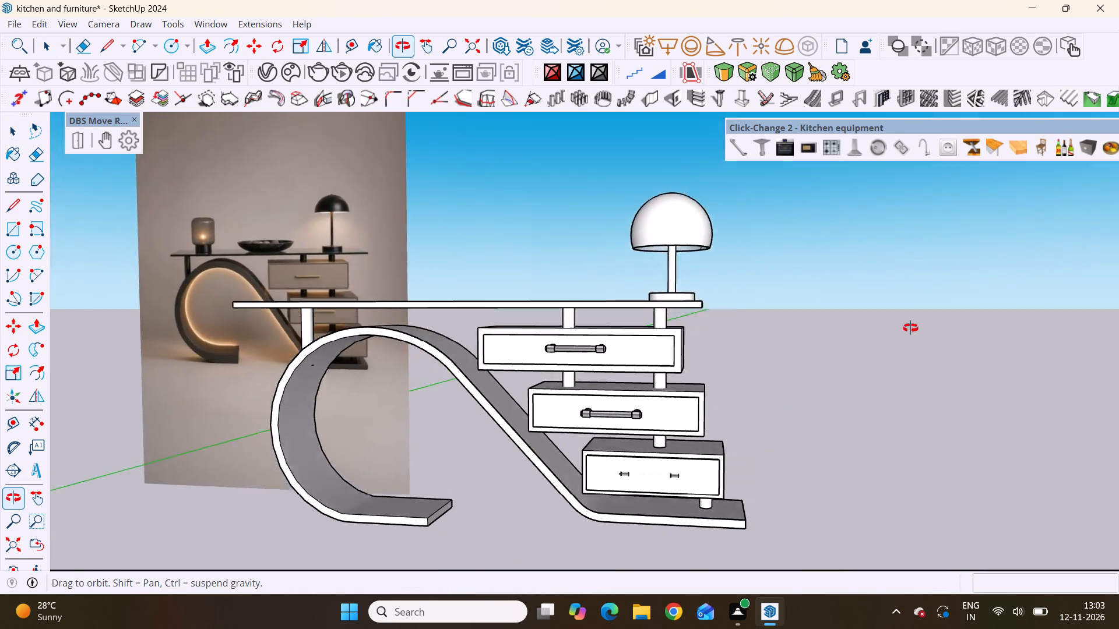
pyautogui.moveTo(910, 328); pyautogui.dragTo(958, 292, button='middle')
pyautogui.moveTo(554, 383); pyautogui.dragTo(656, 374, button='middle')
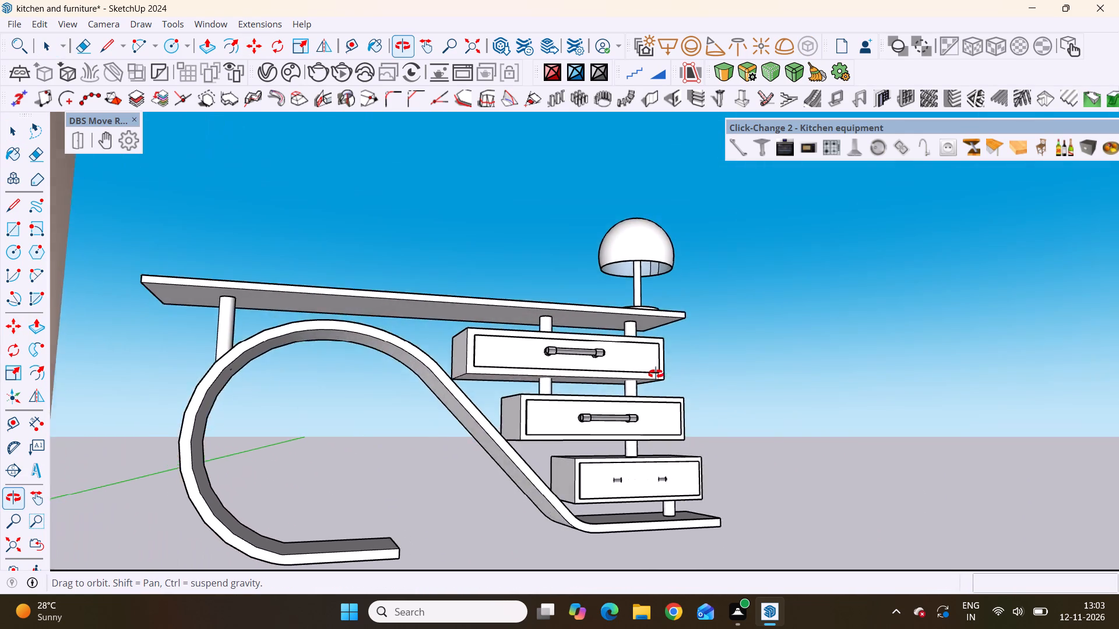
pyautogui.moveTo(656, 374); pyautogui.dragTo(450, 376, button='middle')
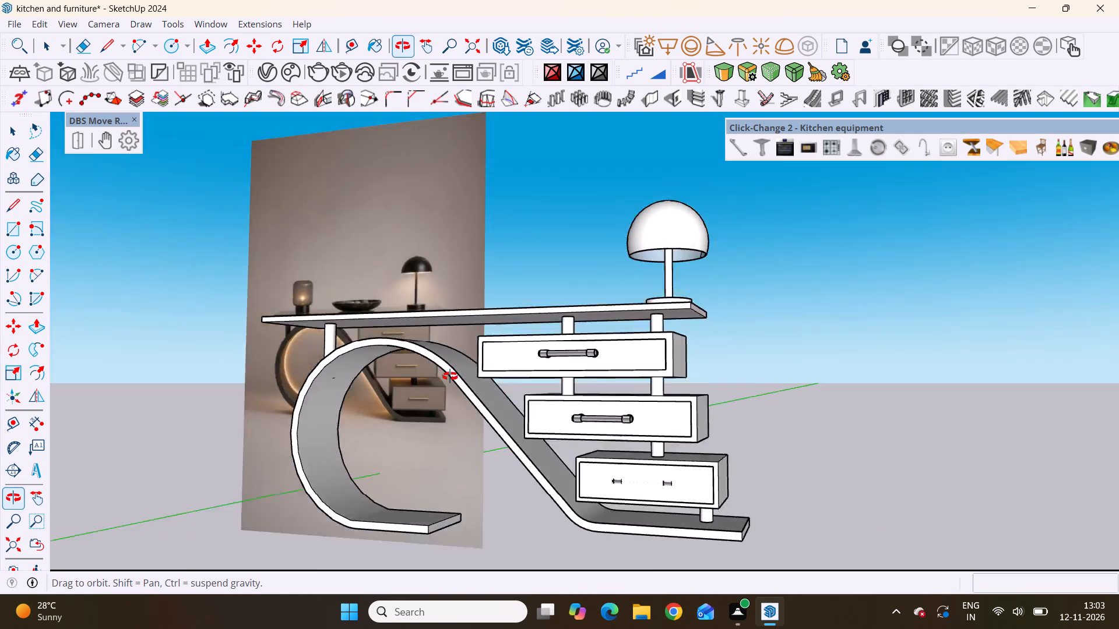
pyautogui.moveTo(450, 376); pyautogui.dragTo(538, 417, button='middle')
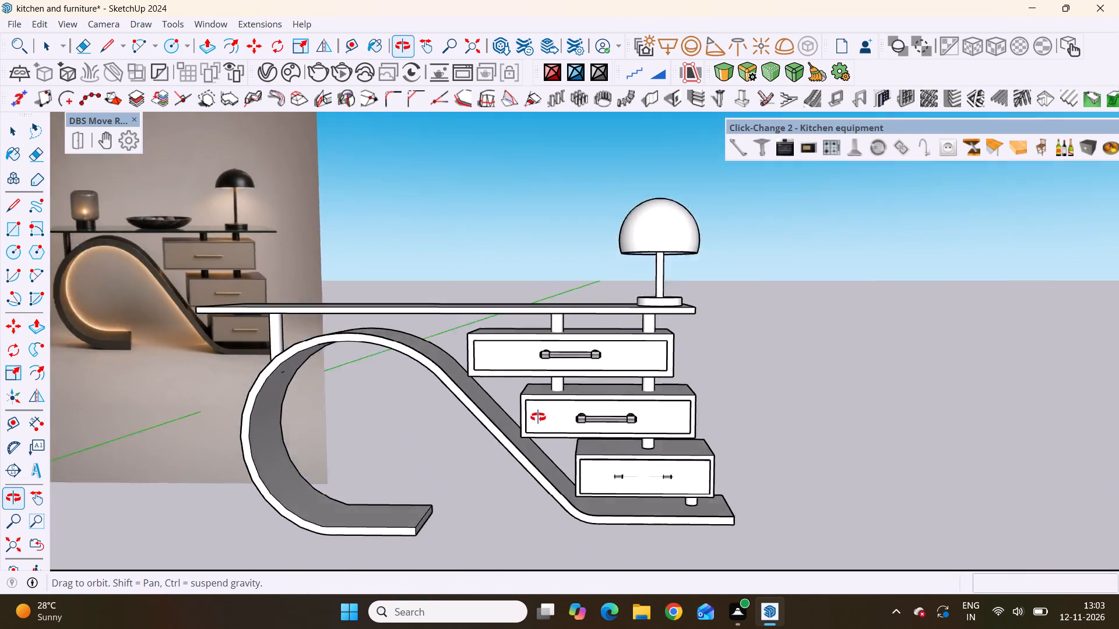
pyautogui.moveTo(538, 417); pyautogui.dragTo(562, 403, button='middle')
pyautogui.scroll(4, 650, 504)
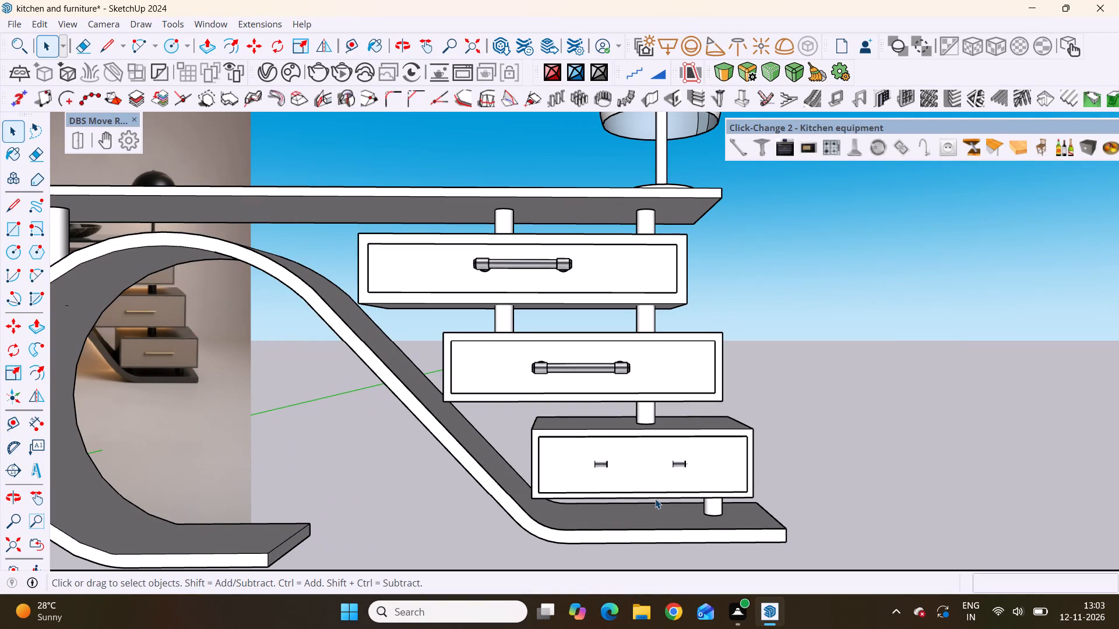
pyautogui.scroll(-13, 656, 498)
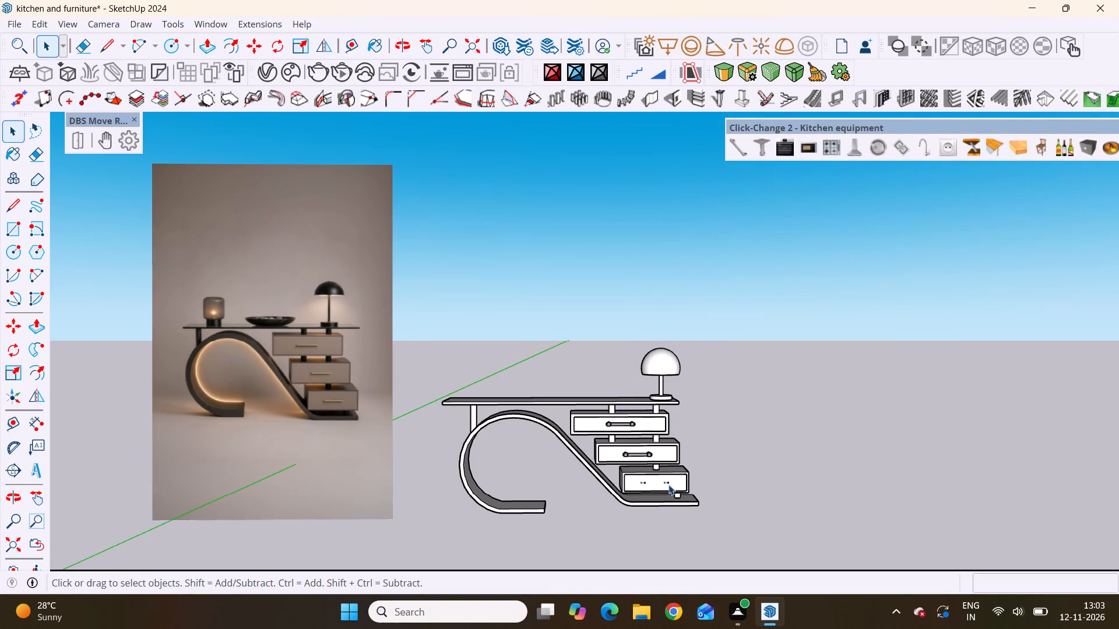
pyautogui.scroll(-5, 668, 485)
pyautogui.scroll(3, 668, 485)
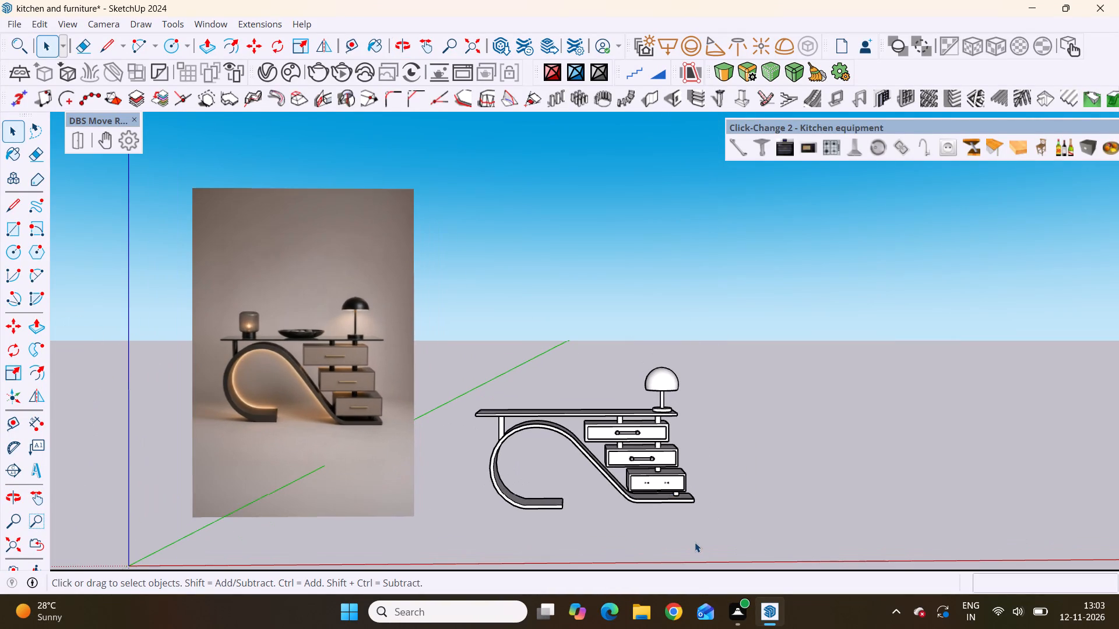
pyautogui.scroll(11, 680, 498)
# Move the bottom drawer's sunken handle straight out along the green axis by about 1 5/16" onto the drawer's front face.
pyautogui.moveTo(659, 499); pyautogui.dragTo(488, 525, button='middle')
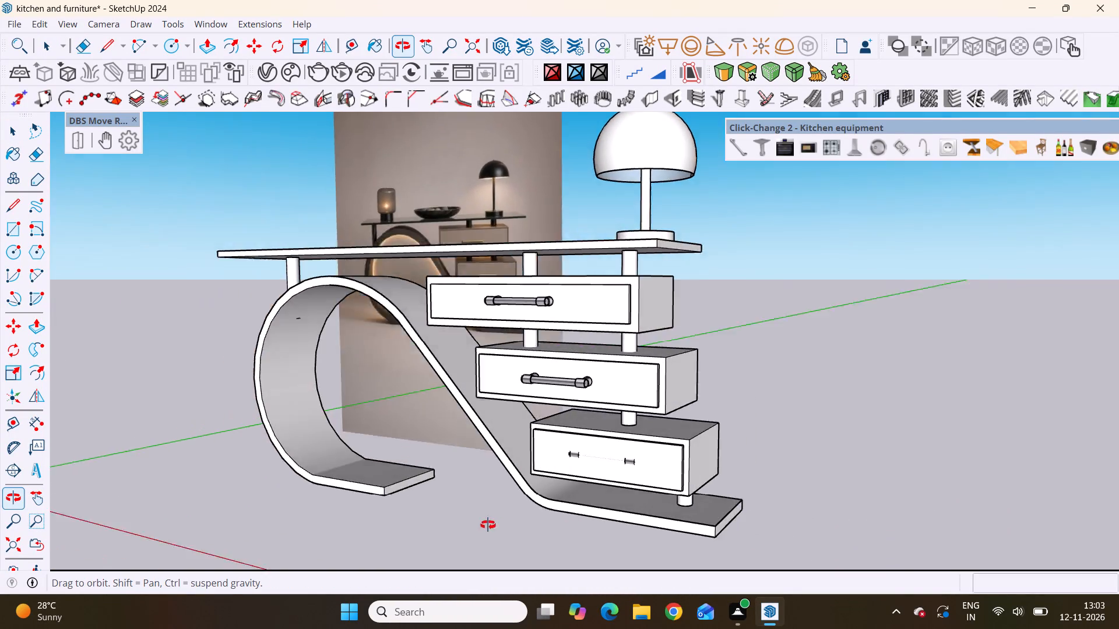
pyautogui.moveTo(488, 525); pyautogui.dragTo(501, 528, button='middle')
pyautogui.scroll(1, 473, 528)
pyautogui.scroll(4, 564, 427)
pyautogui.scroll(3, 762, 496)
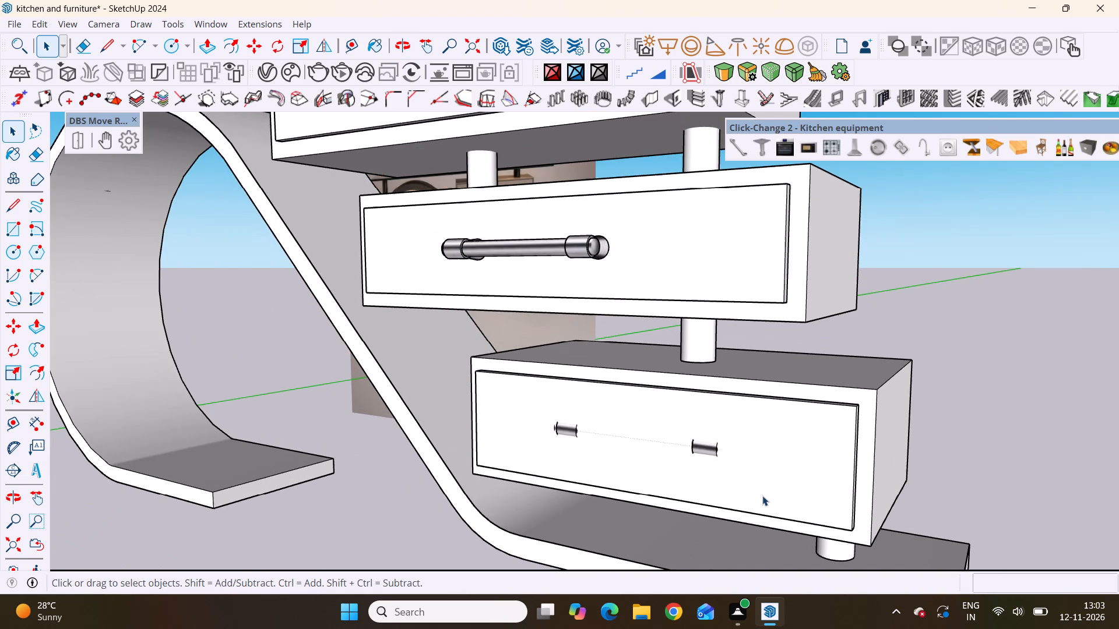
pyautogui.click(647, 439)
pyautogui.moveTo(674, 512); pyautogui.dragTo(618, 525, button='middle')
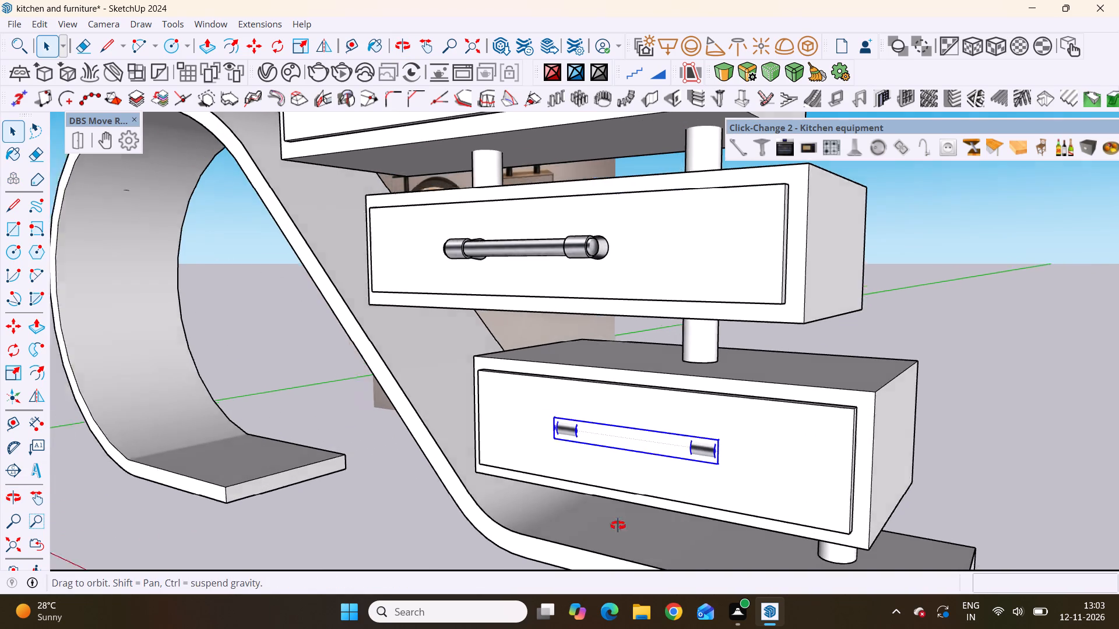
pyautogui.moveTo(618, 525); pyautogui.dragTo(548, 534, button='middle')
pyautogui.scroll(1, 548, 534)
pyautogui.scroll(13, 703, 476)
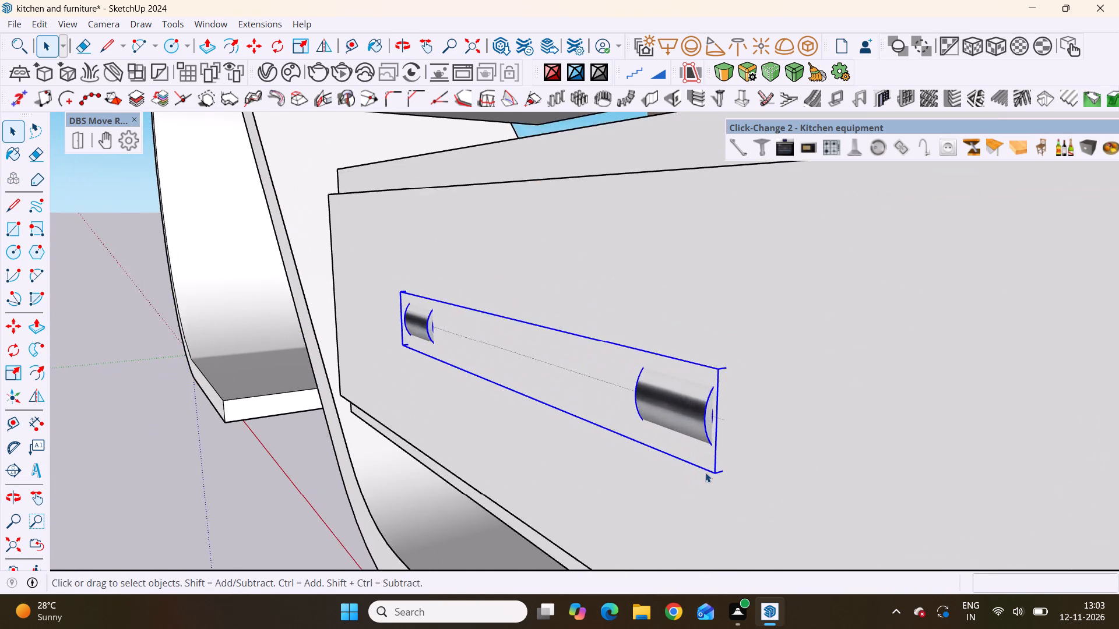
pyautogui.scroll(2, 705, 472)
pyautogui.press('m')
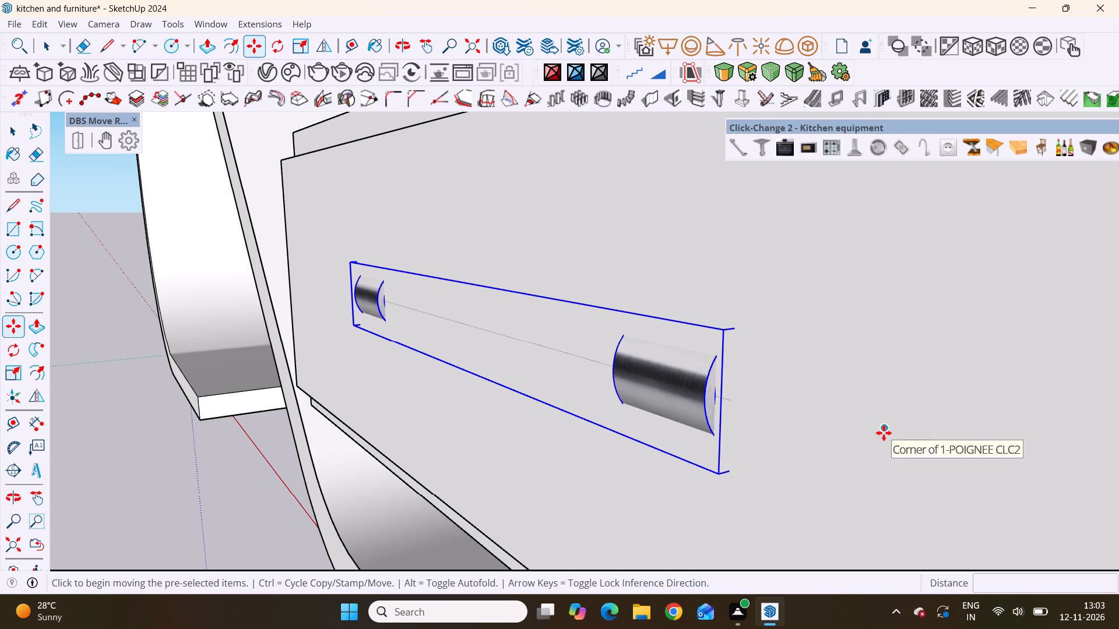
pyautogui.click(884, 426)
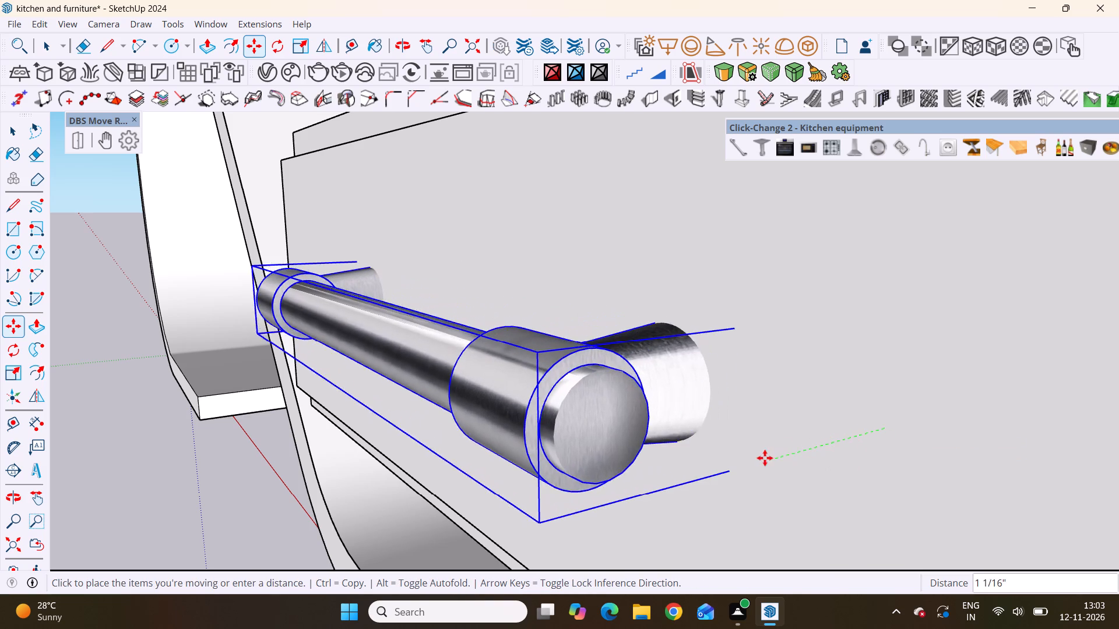
pyautogui.click(737, 472)
pyautogui.scroll(-11, 652, 418)
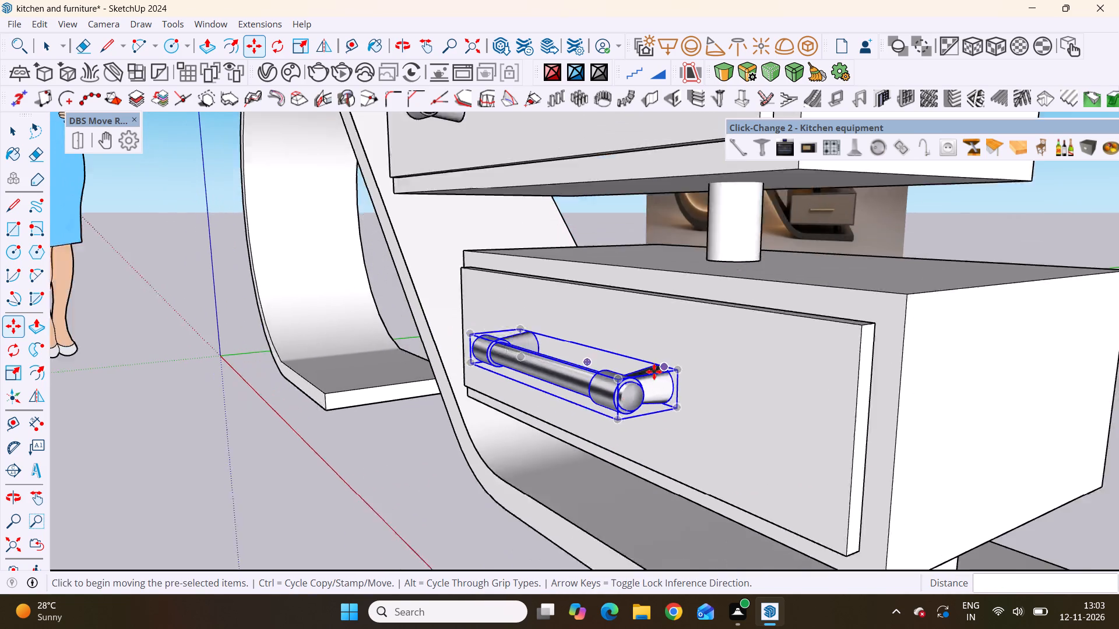
pyautogui.scroll(-13, 654, 372)
pyautogui.press('space')
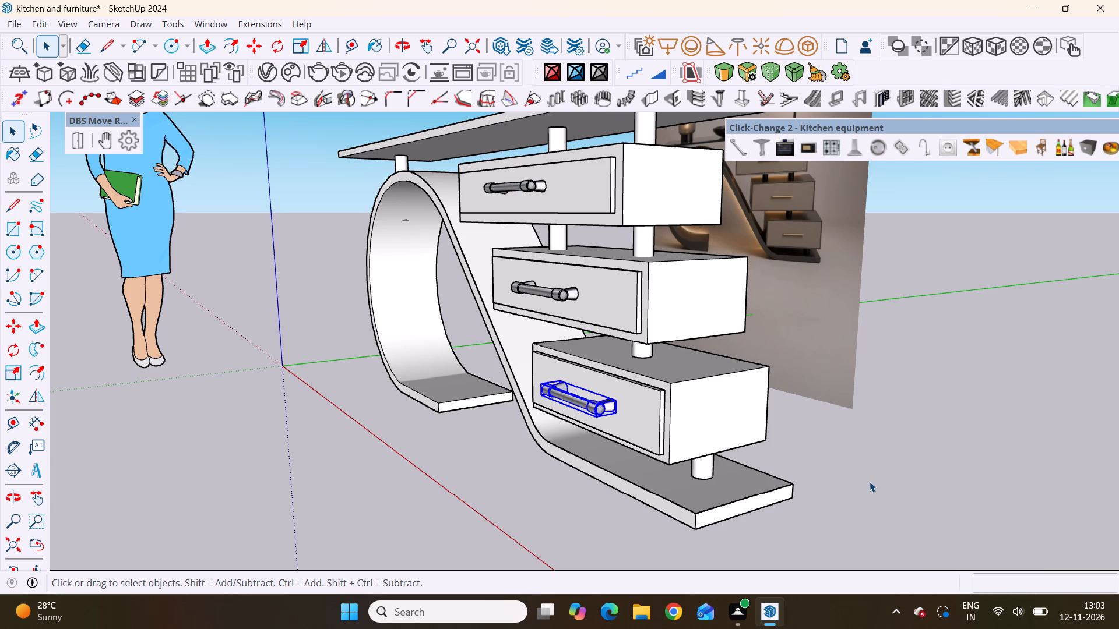
# Deselect the bottom drawer's handle and inspect the finished console and its three handles from the front, above and below.
pyautogui.click(870, 482)
pyautogui.scroll(-8, 589, 377)
pyautogui.moveTo(515, 374); pyautogui.dragTo(767, 391, button='middle')
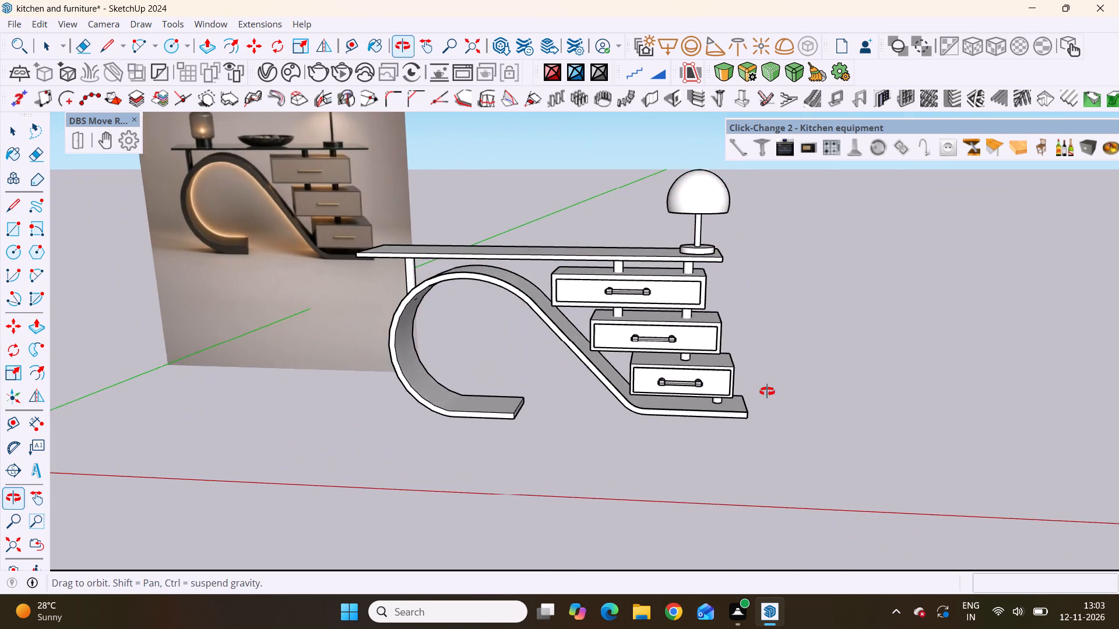
pyautogui.moveTo(767, 391); pyautogui.dragTo(851, 358, button='middle')
pyautogui.scroll(-8, 523, 341)
pyautogui.moveTo(476, 337); pyautogui.dragTo(465, 317, button='middle')
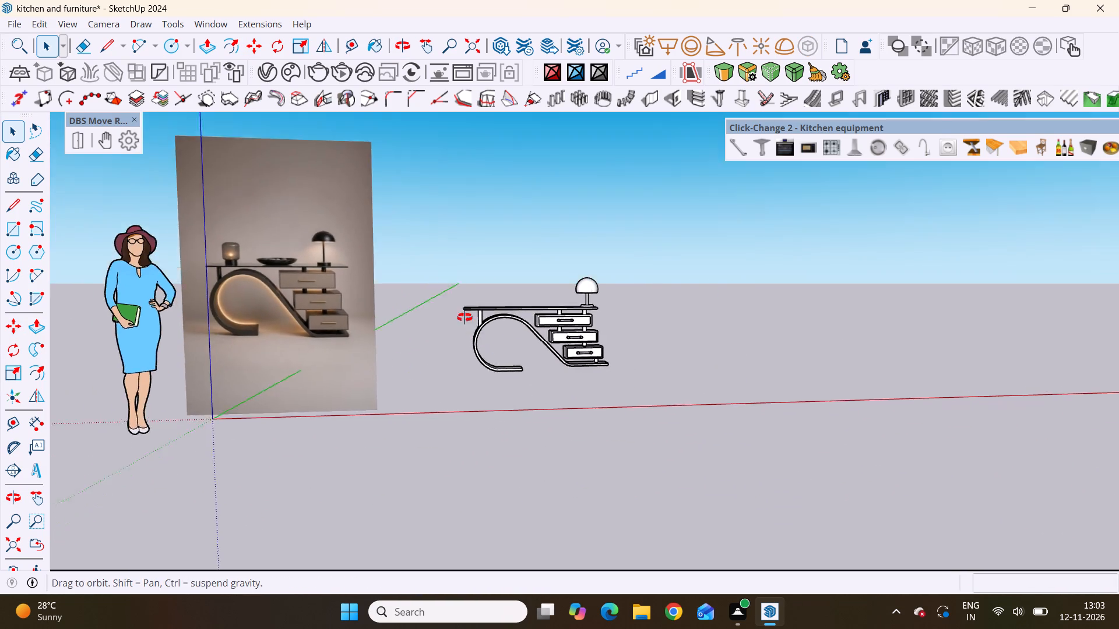
pyautogui.moveTo(465, 317); pyautogui.dragTo(443, 275, button='middle')
pyautogui.scroll(5, 446, 275)
pyautogui.scroll(-3, 506, 321)
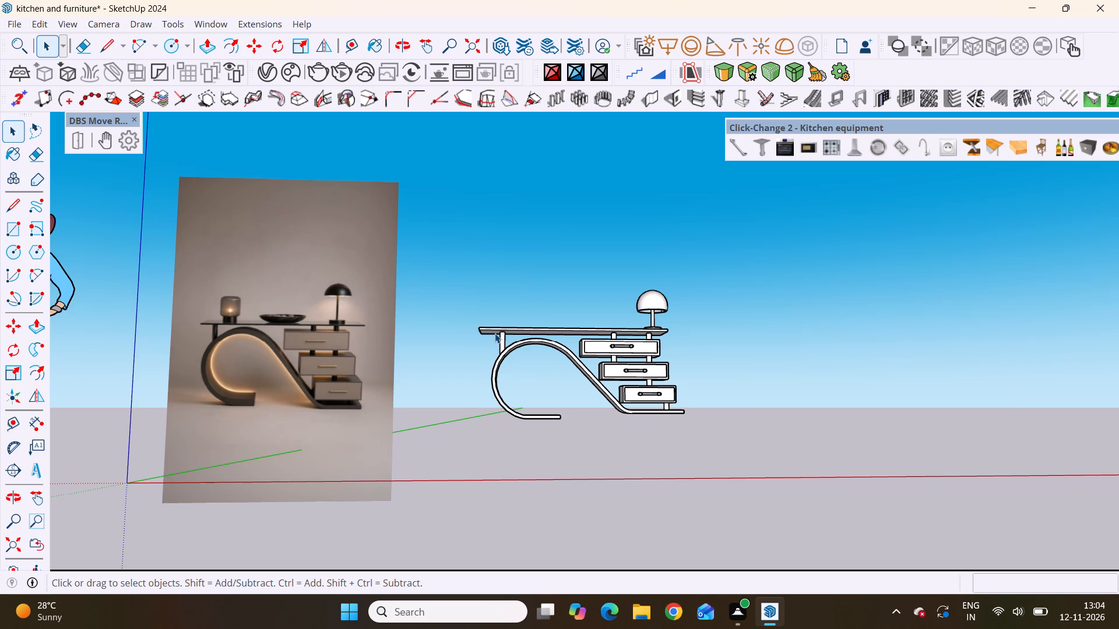
pyautogui.scroll(-6, 648, 462)
pyautogui.scroll(-4, 652, 407)
pyautogui.moveTo(671, 373); pyautogui.dragTo(593, 497, button='middle')
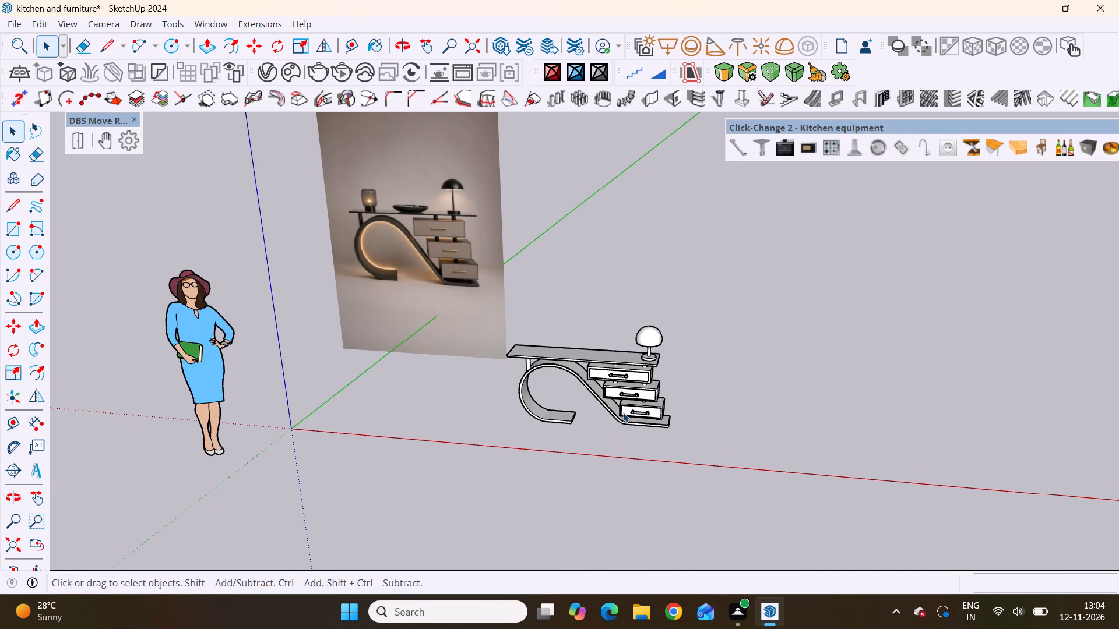
pyautogui.scroll(4, 588, 405)
pyautogui.scroll(3, 654, 395)
pyautogui.moveTo(654, 394); pyautogui.dragTo(730, 368, button='middle')
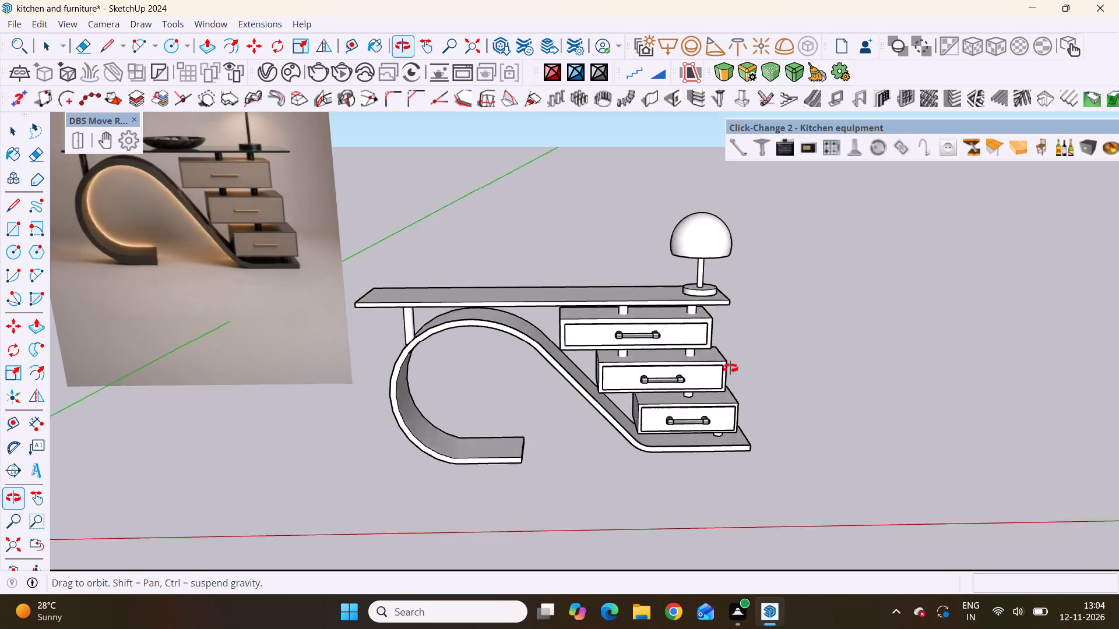
pyautogui.moveTo(730, 368); pyautogui.dragTo(719, 259, button='middle')
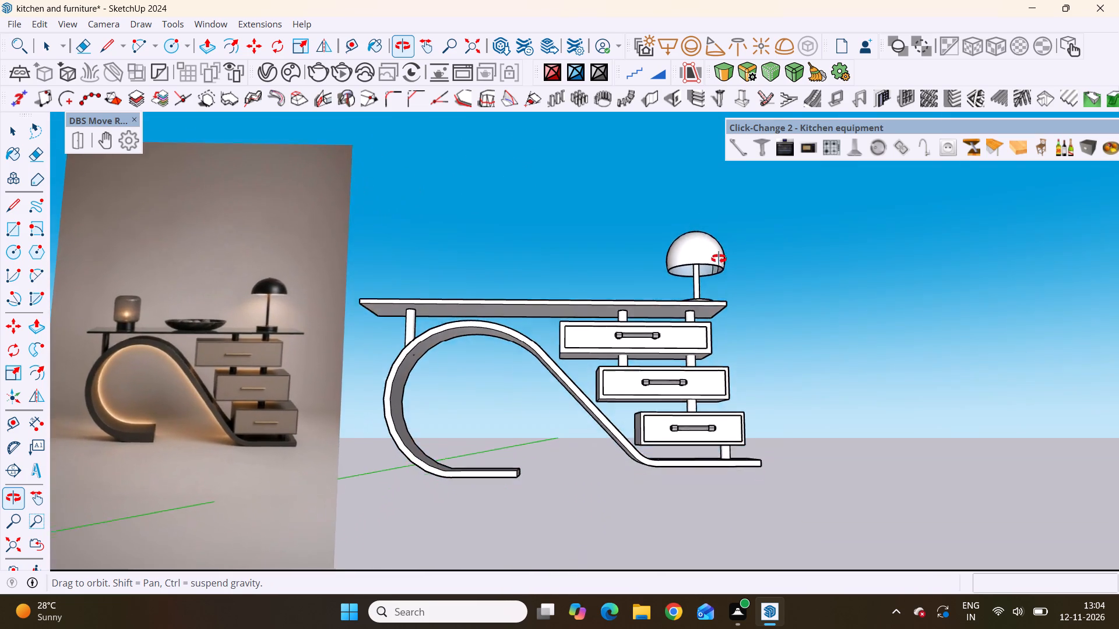
pyautogui.moveTo(719, 259); pyautogui.dragTo(661, 377, button='middle')
pyautogui.scroll(-12, 657, 387)
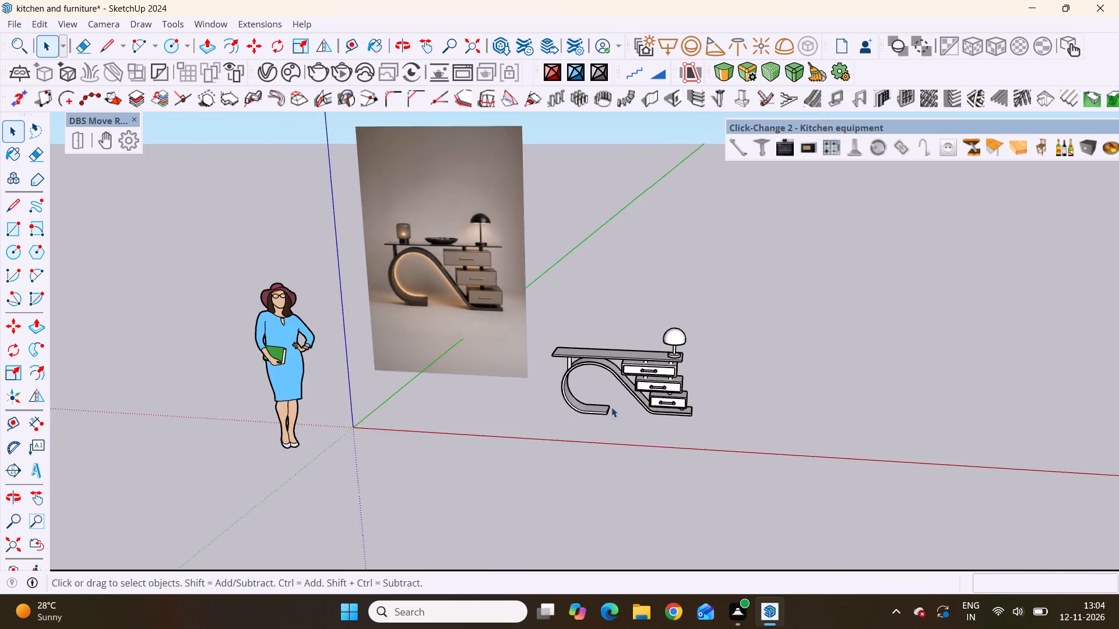
pyautogui.scroll(-3, 611, 407)
pyautogui.moveTo(586, 379); pyautogui.dragTo(639, 333, button='middle')
pyautogui.scroll(4, 579, 348)
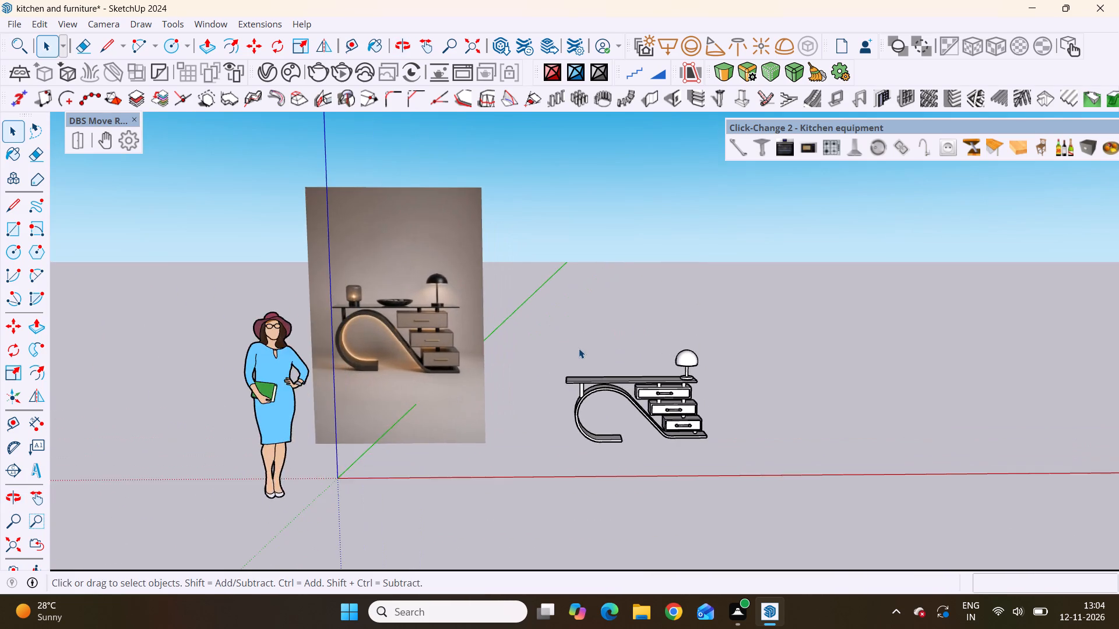
pyautogui.scroll(-4, 575, 354)
pyautogui.moveTo(548, 359); pyautogui.dragTo(517, 353, button='middle')
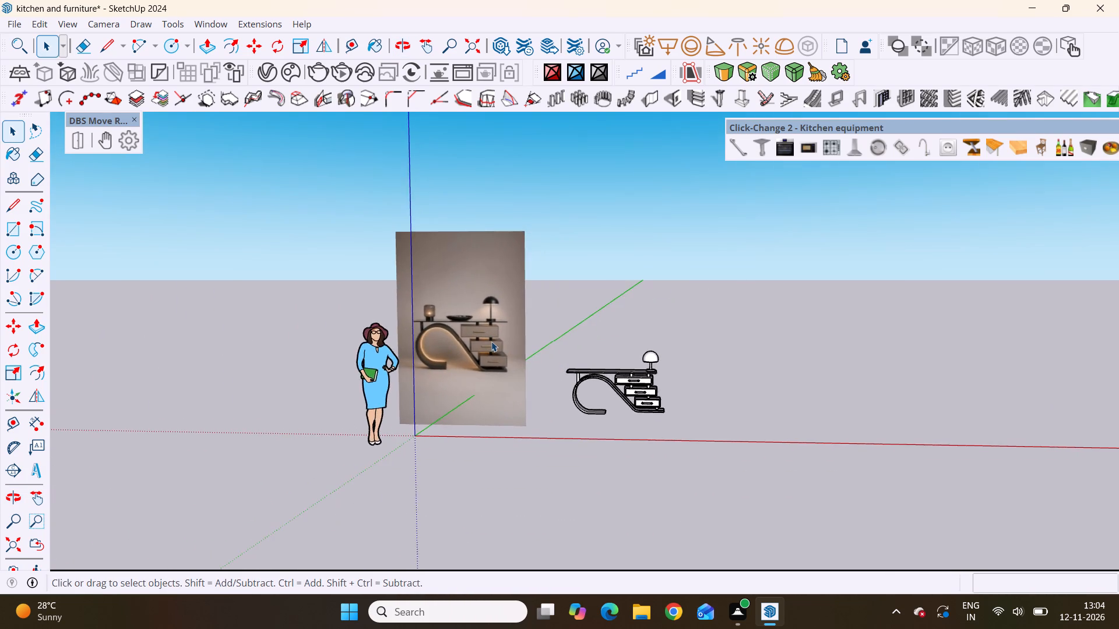
# Compare the console, drawers and table lamp side by side with the reference image, checking overall shape and tabletop items.
pyautogui.scroll(9, 491, 341)
pyautogui.scroll(-7, 491, 341)
pyautogui.scroll(1, 554, 361)
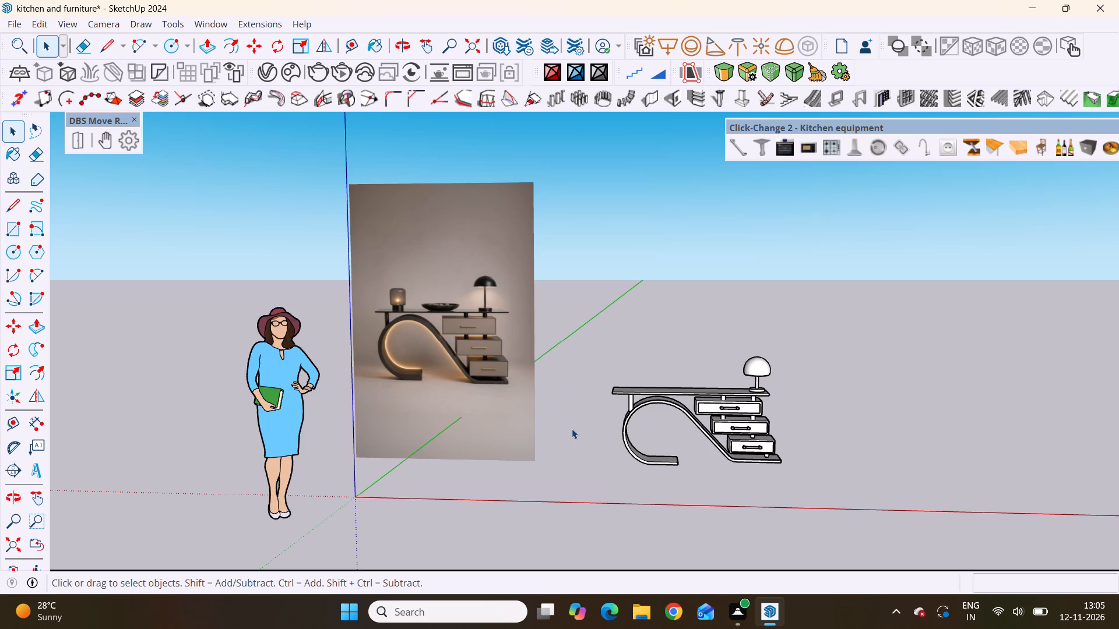
pyautogui.scroll(9, 682, 416)
pyautogui.scroll(-4, 749, 399)
pyautogui.scroll(7, 749, 400)
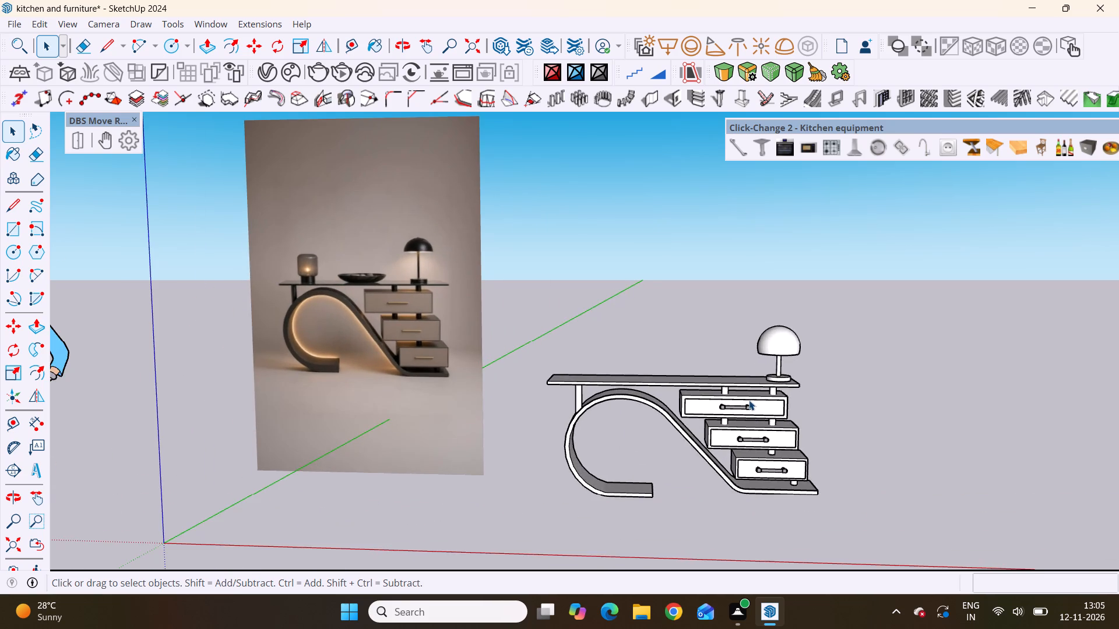
pyautogui.scroll(5, 749, 400)
pyautogui.scroll(-7, 749, 400)
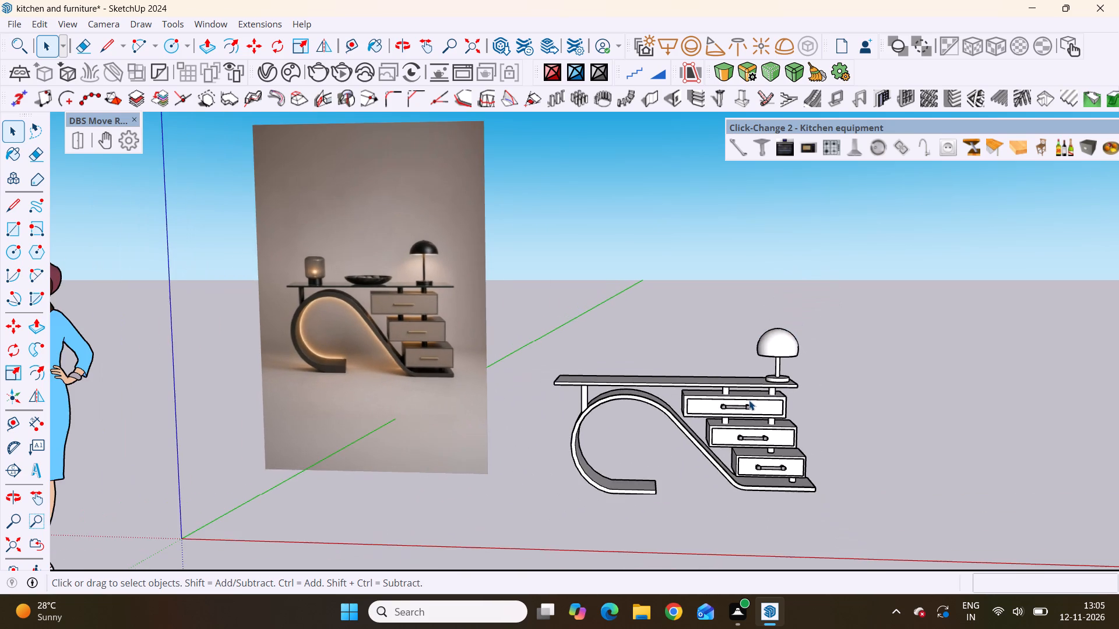
pyautogui.scroll(-7, 749, 400)
pyautogui.moveTo(794, 427); pyautogui.dragTo(481, 483, button='middle')
pyautogui.scroll(1, 582, 485)
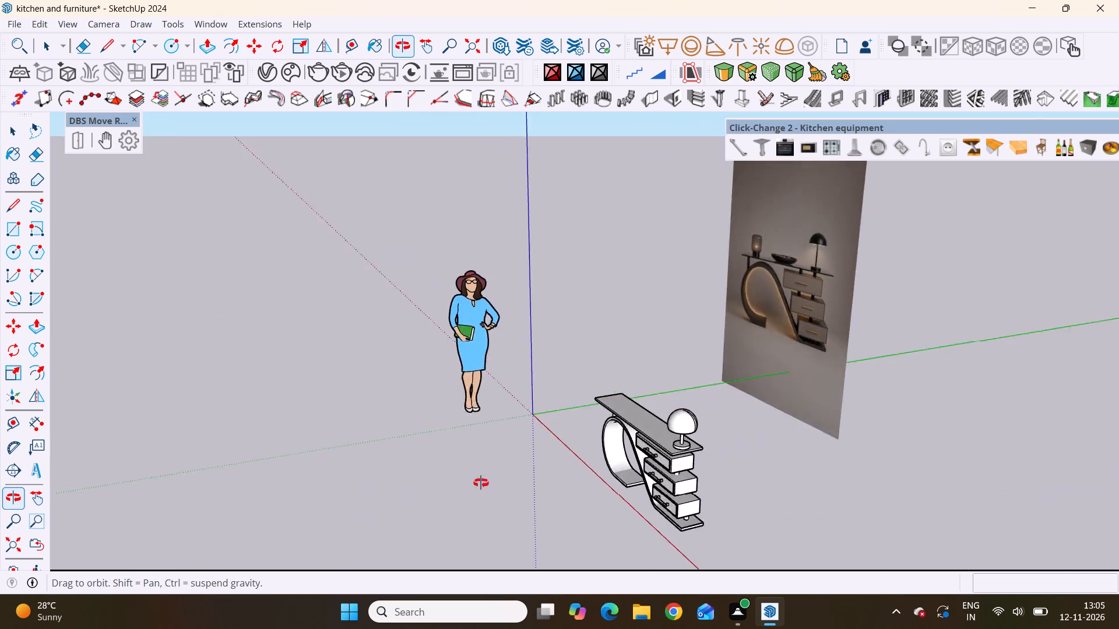
pyautogui.moveTo(481, 483); pyautogui.dragTo(833, 439, button='middle')
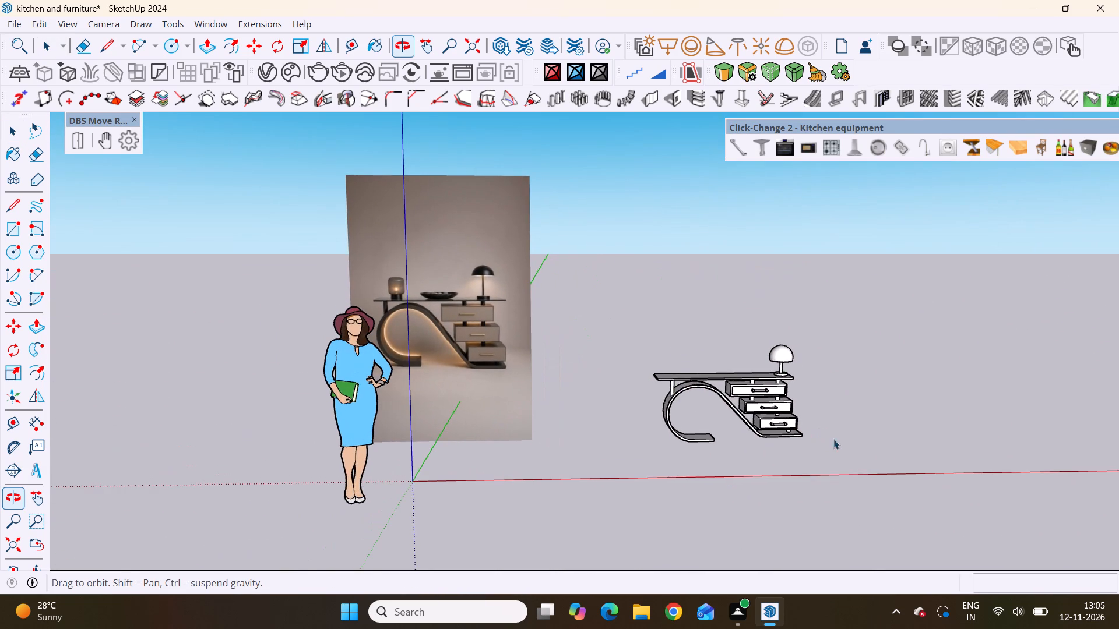
pyautogui.scroll(3, 800, 416)
pyautogui.scroll(-4, 651, 395)
pyautogui.scroll(2, 465, 304)
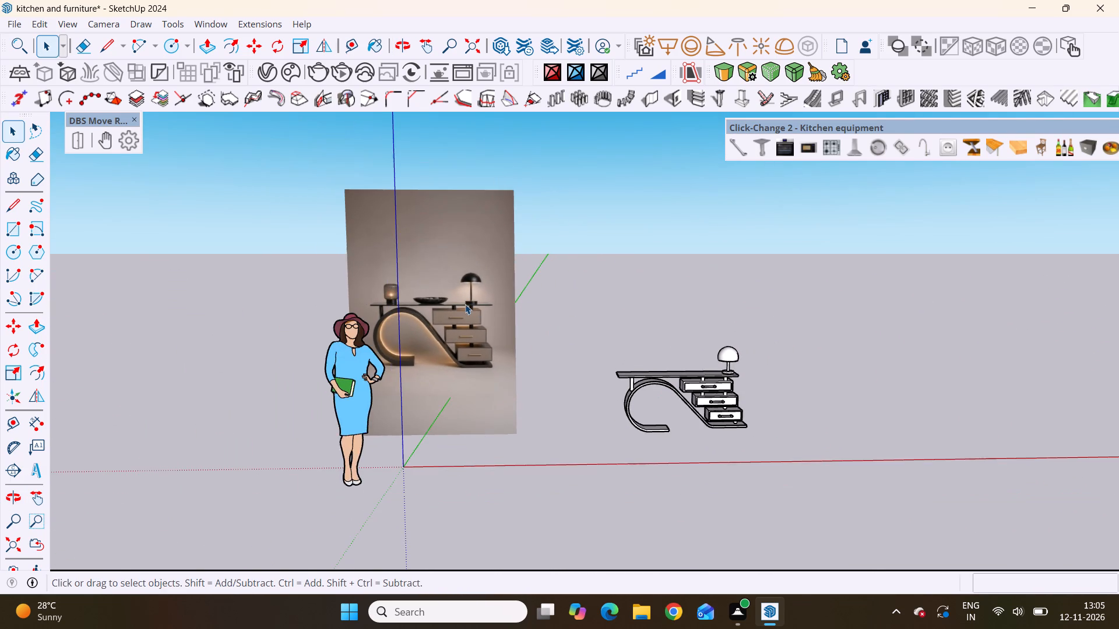
pyautogui.scroll(2, 465, 304)
pyautogui.scroll(-6, 465, 304)
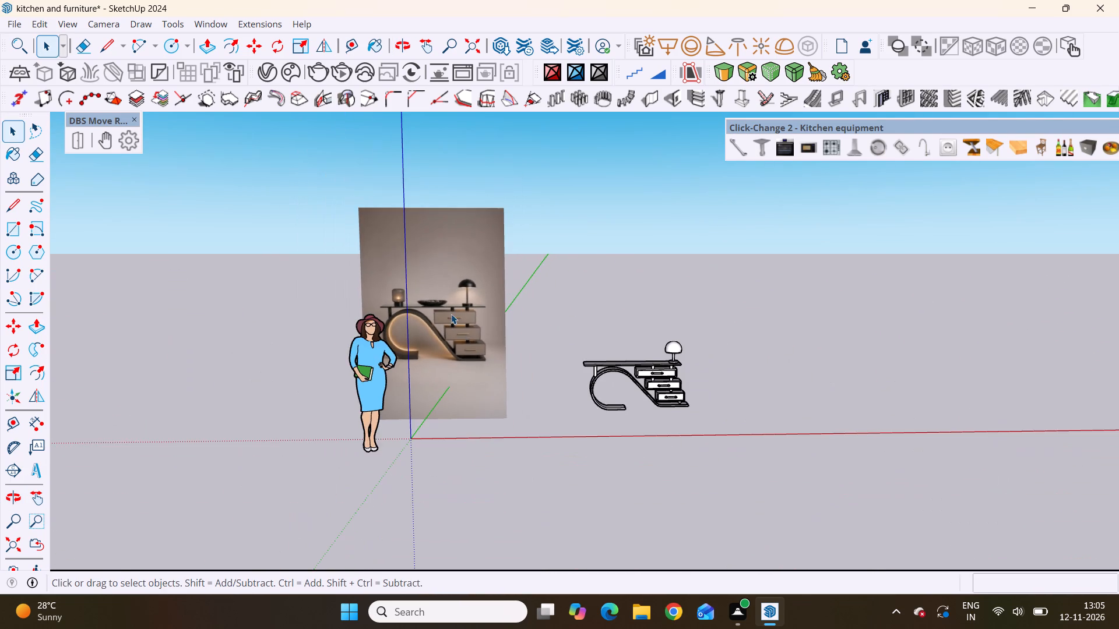
pyautogui.scroll(4, 596, 391)
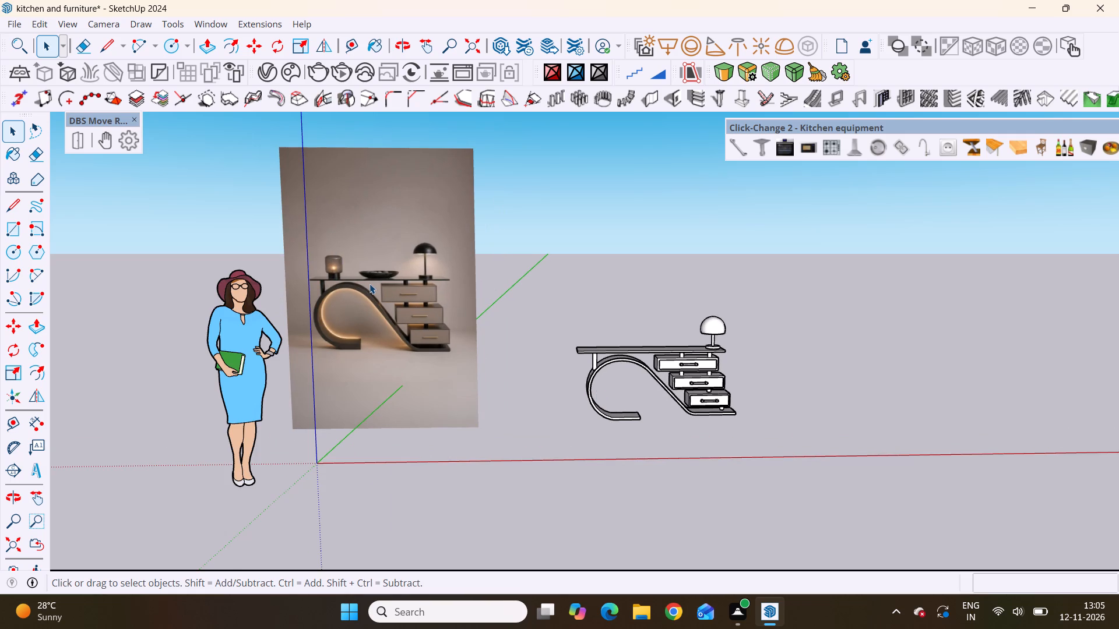
pyautogui.scroll(3, 381, 266)
pyautogui.scroll(-5, 381, 273)
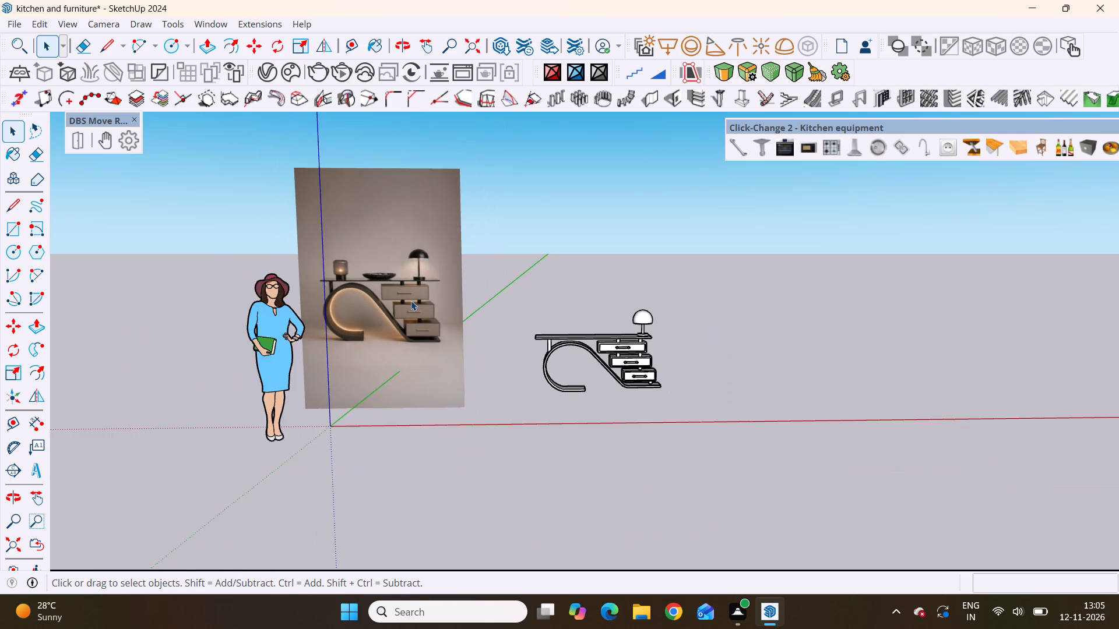
pyautogui.scroll(3, 423, 310)
pyautogui.scroll(-4, 423, 310)
pyautogui.scroll(3, 589, 382)
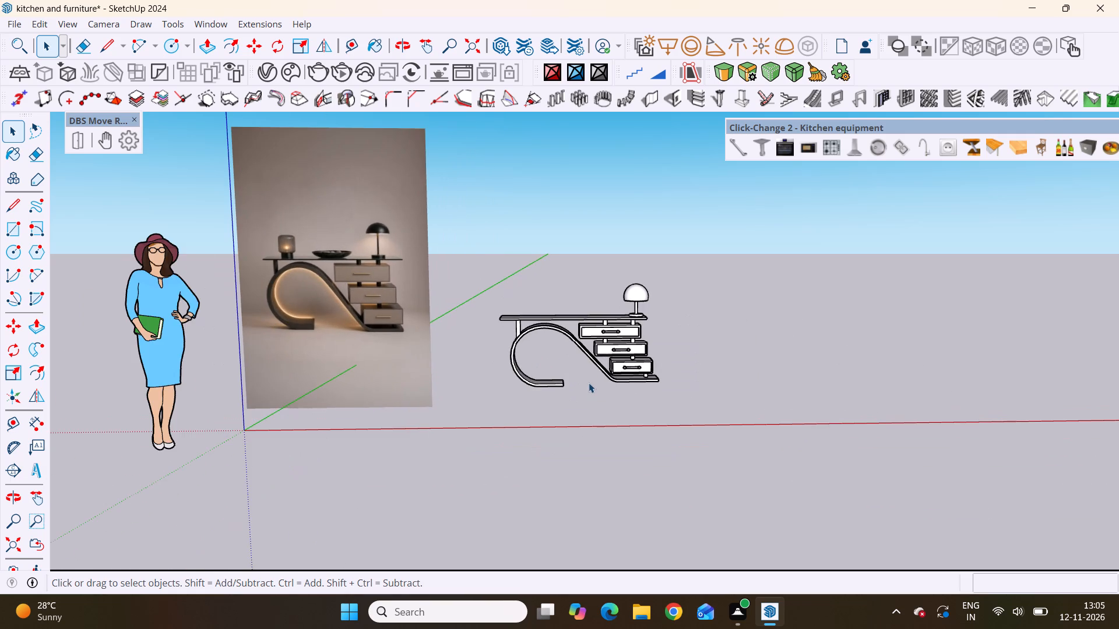
pyautogui.moveTo(460, 380); pyautogui.dragTo(465, 365, button='middle')
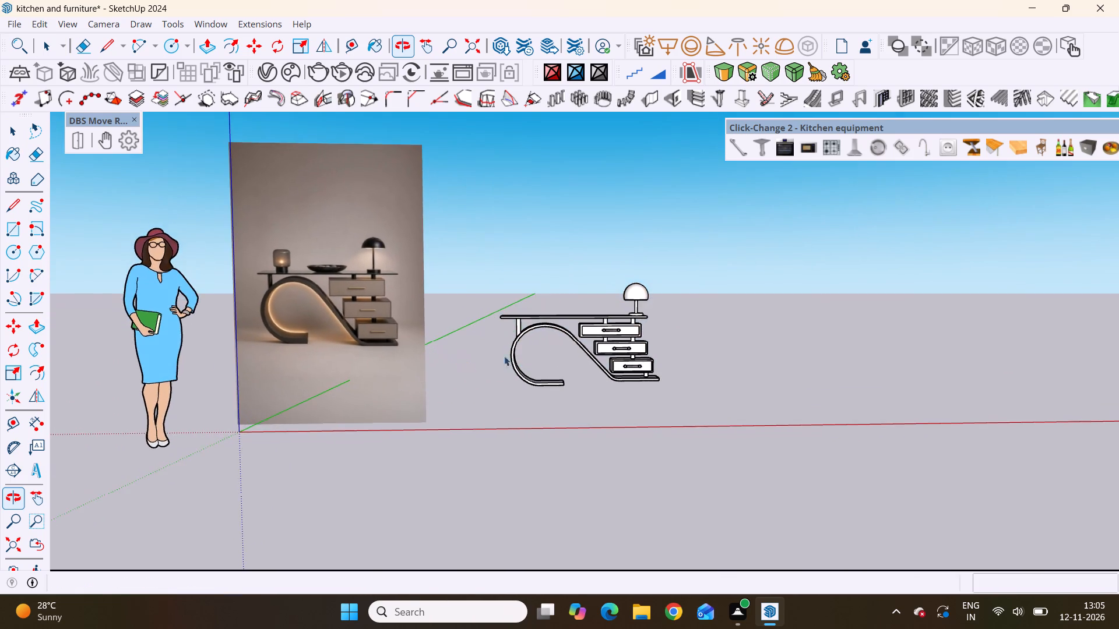
pyautogui.scroll(3, 542, 345)
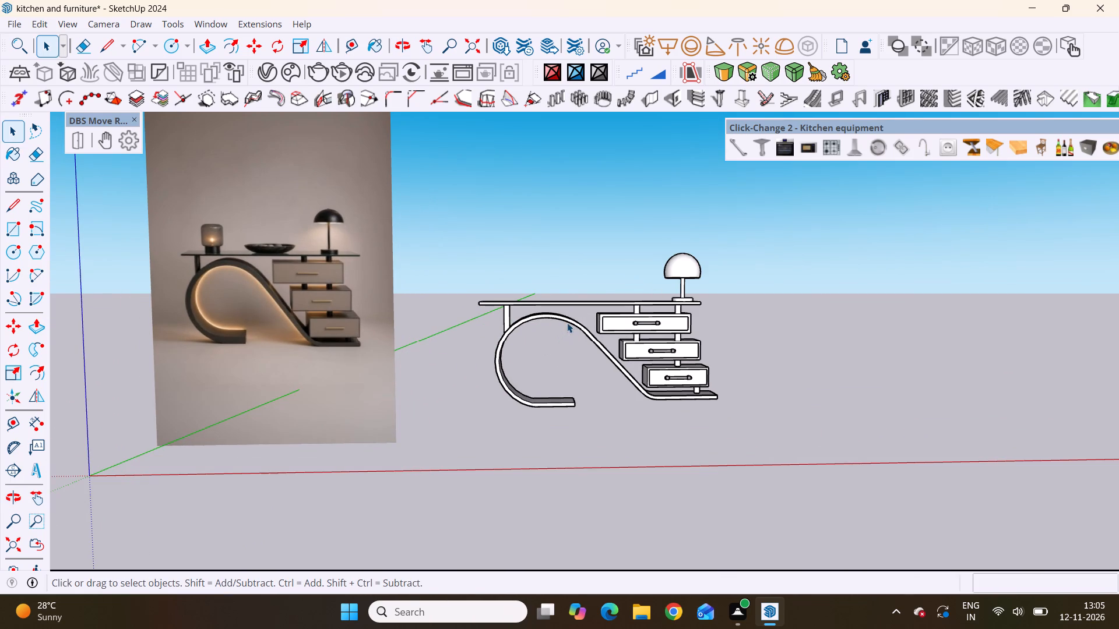
pyautogui.scroll(2, 567, 323)
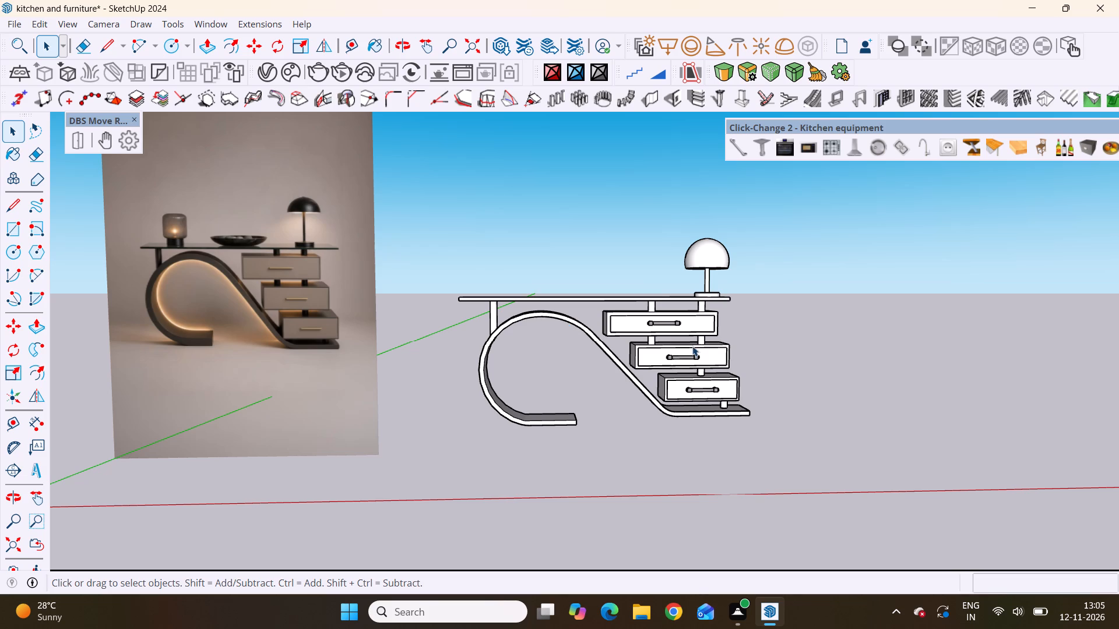
pyautogui.scroll(-9, 705, 335)
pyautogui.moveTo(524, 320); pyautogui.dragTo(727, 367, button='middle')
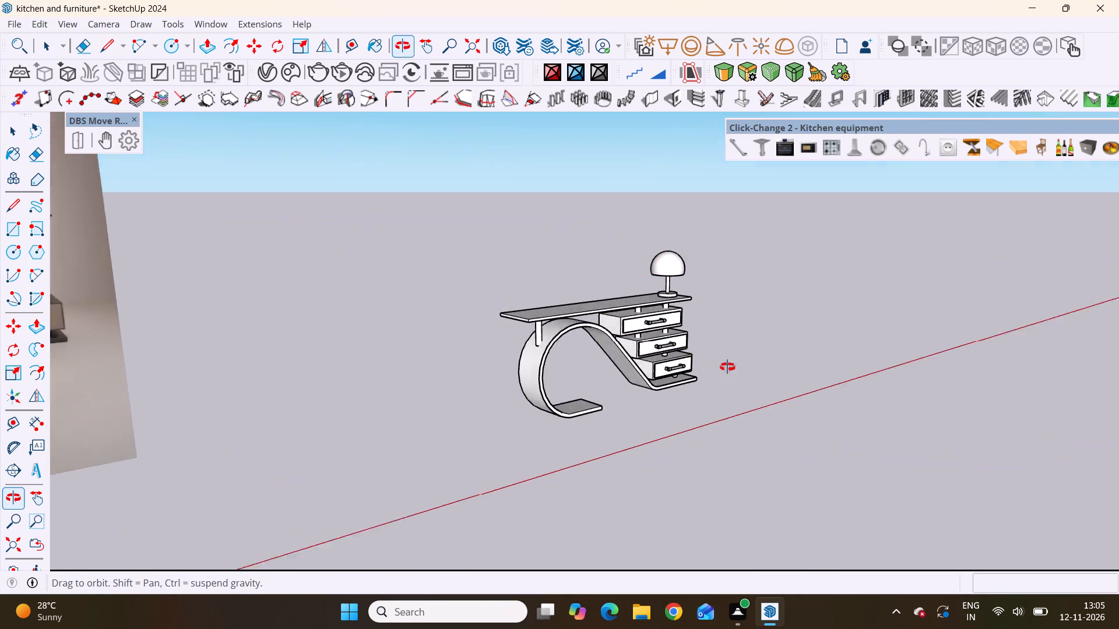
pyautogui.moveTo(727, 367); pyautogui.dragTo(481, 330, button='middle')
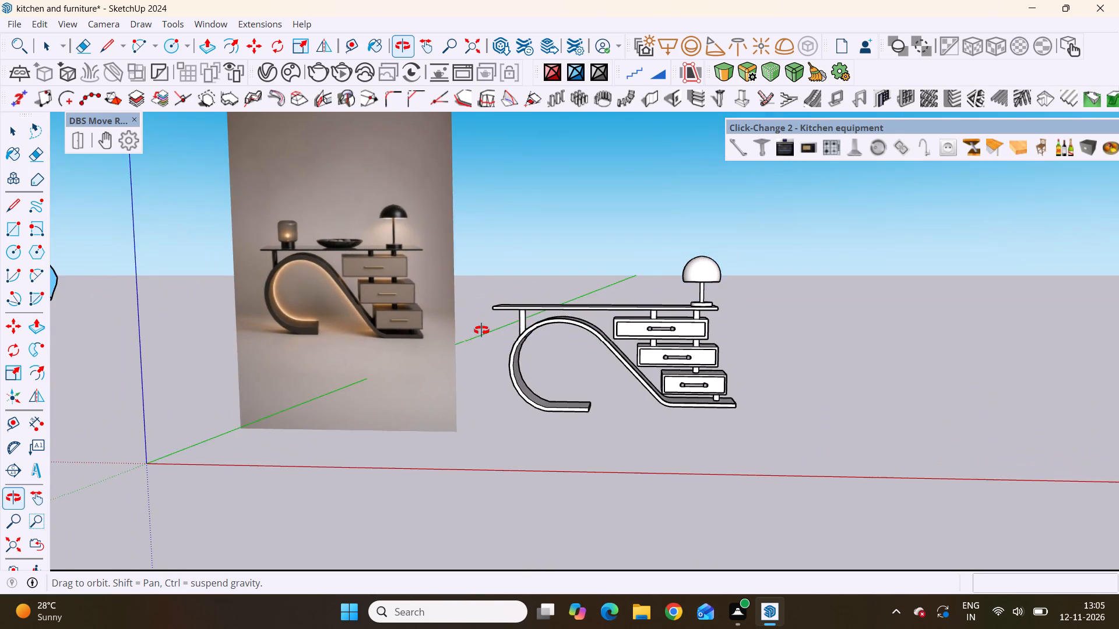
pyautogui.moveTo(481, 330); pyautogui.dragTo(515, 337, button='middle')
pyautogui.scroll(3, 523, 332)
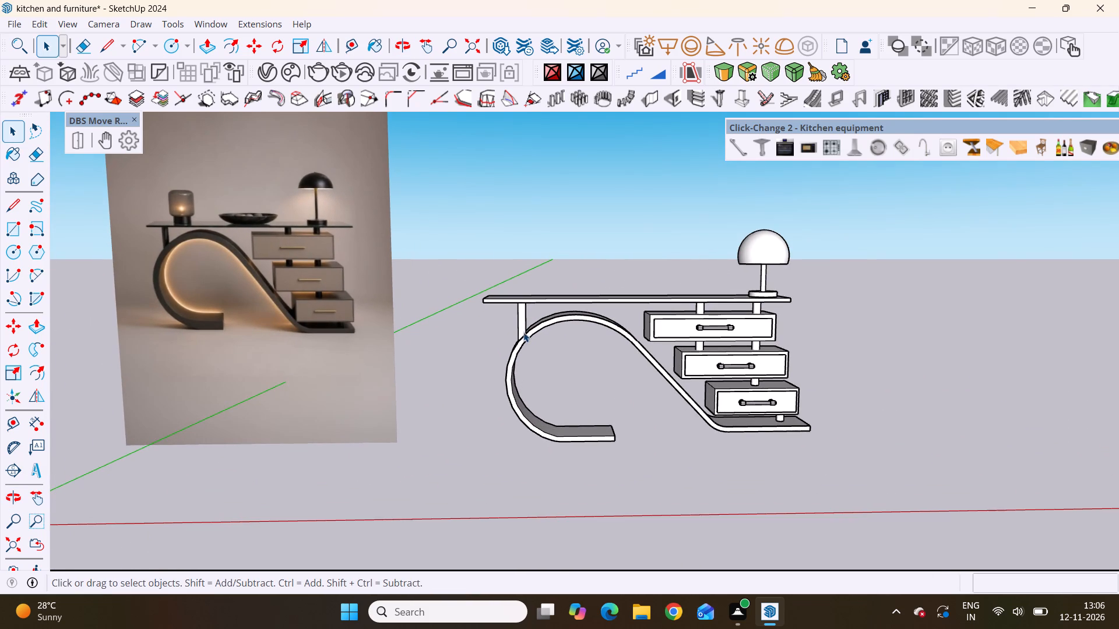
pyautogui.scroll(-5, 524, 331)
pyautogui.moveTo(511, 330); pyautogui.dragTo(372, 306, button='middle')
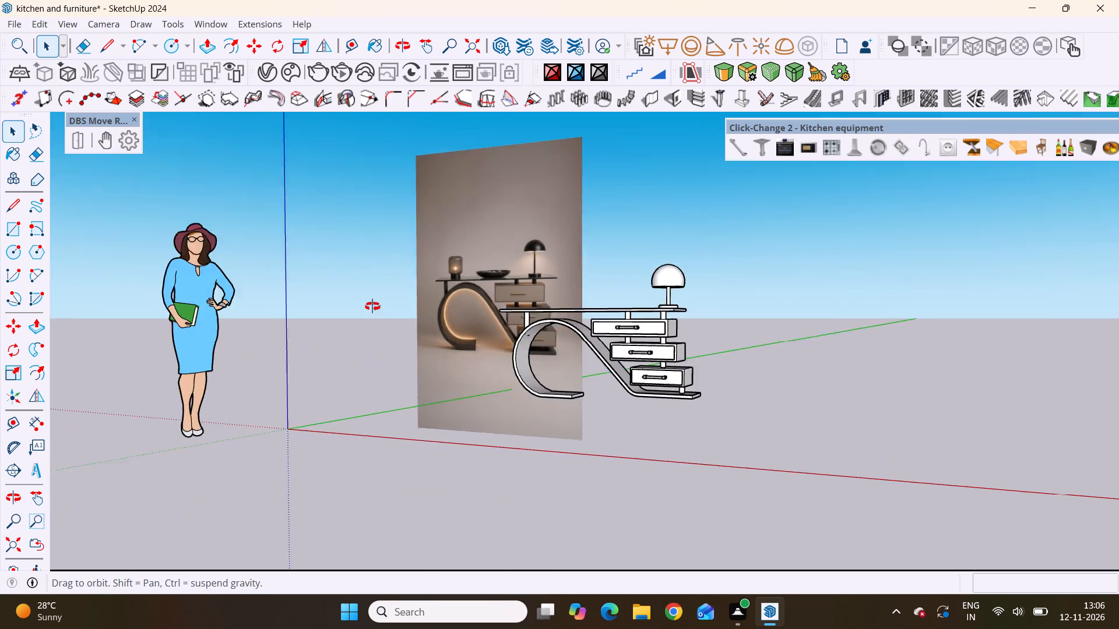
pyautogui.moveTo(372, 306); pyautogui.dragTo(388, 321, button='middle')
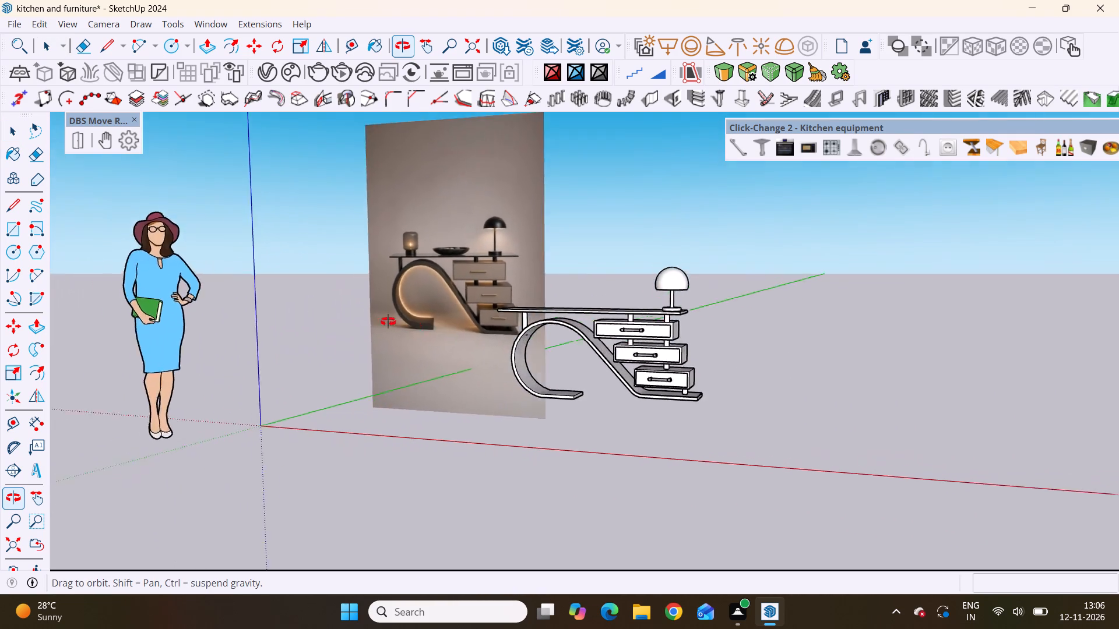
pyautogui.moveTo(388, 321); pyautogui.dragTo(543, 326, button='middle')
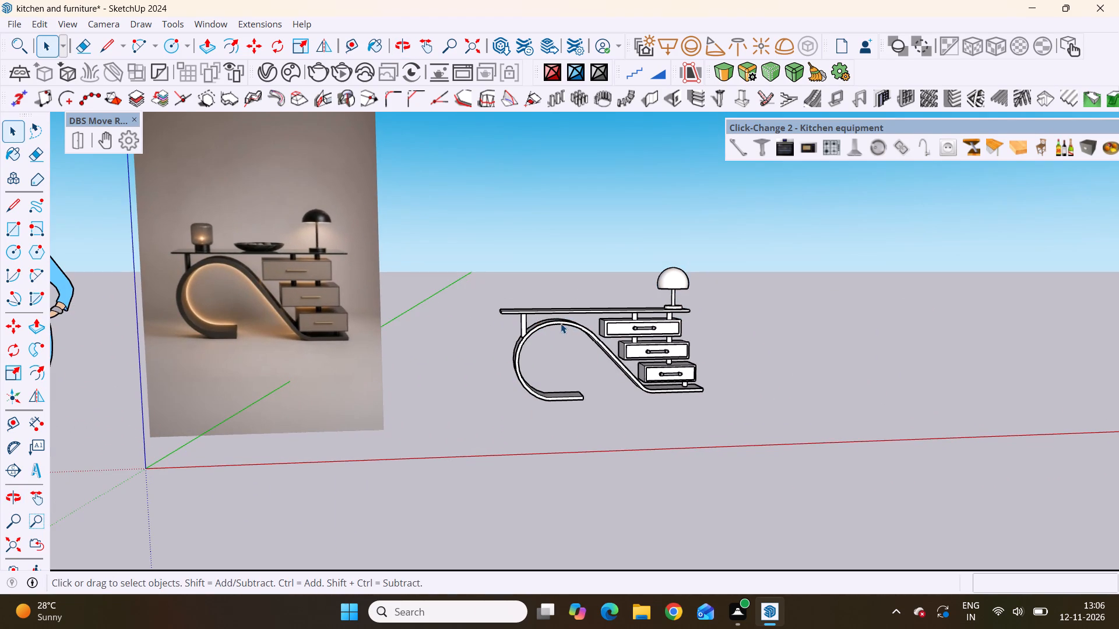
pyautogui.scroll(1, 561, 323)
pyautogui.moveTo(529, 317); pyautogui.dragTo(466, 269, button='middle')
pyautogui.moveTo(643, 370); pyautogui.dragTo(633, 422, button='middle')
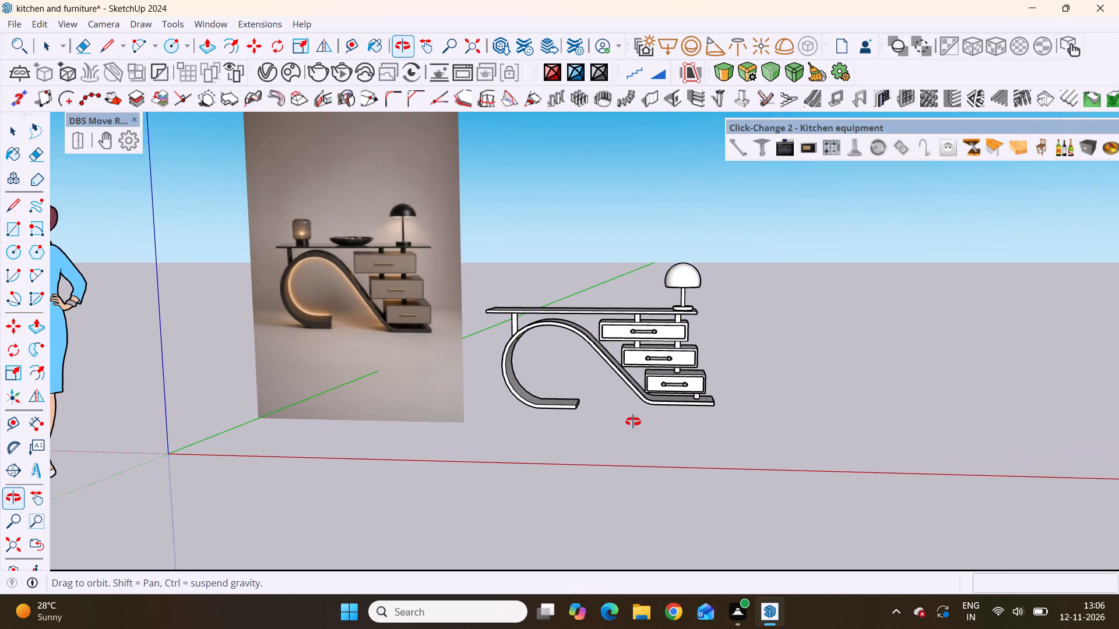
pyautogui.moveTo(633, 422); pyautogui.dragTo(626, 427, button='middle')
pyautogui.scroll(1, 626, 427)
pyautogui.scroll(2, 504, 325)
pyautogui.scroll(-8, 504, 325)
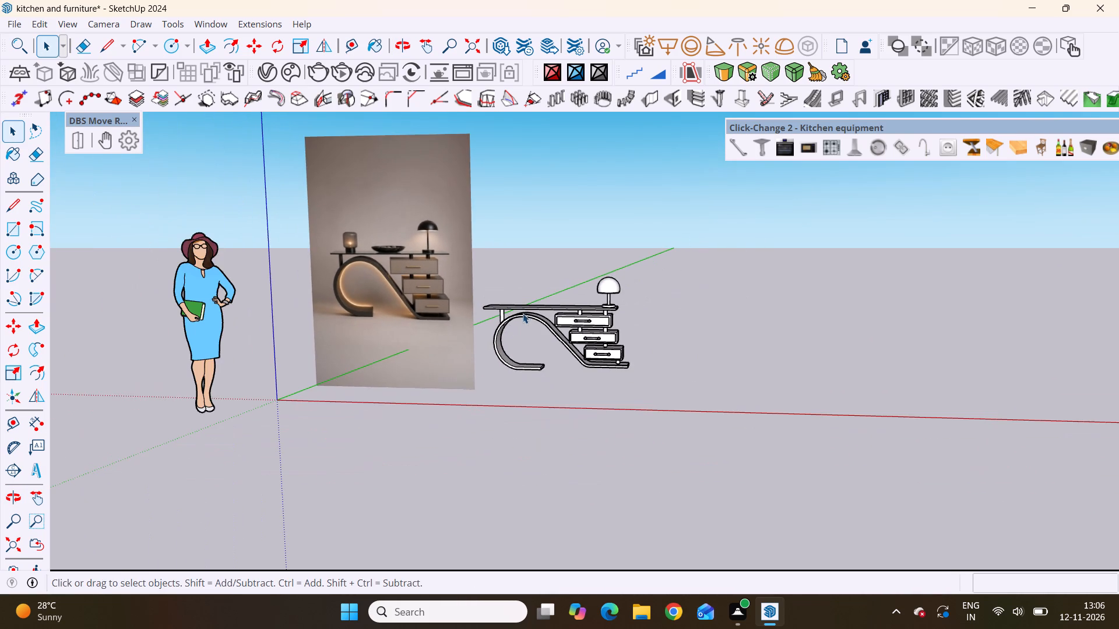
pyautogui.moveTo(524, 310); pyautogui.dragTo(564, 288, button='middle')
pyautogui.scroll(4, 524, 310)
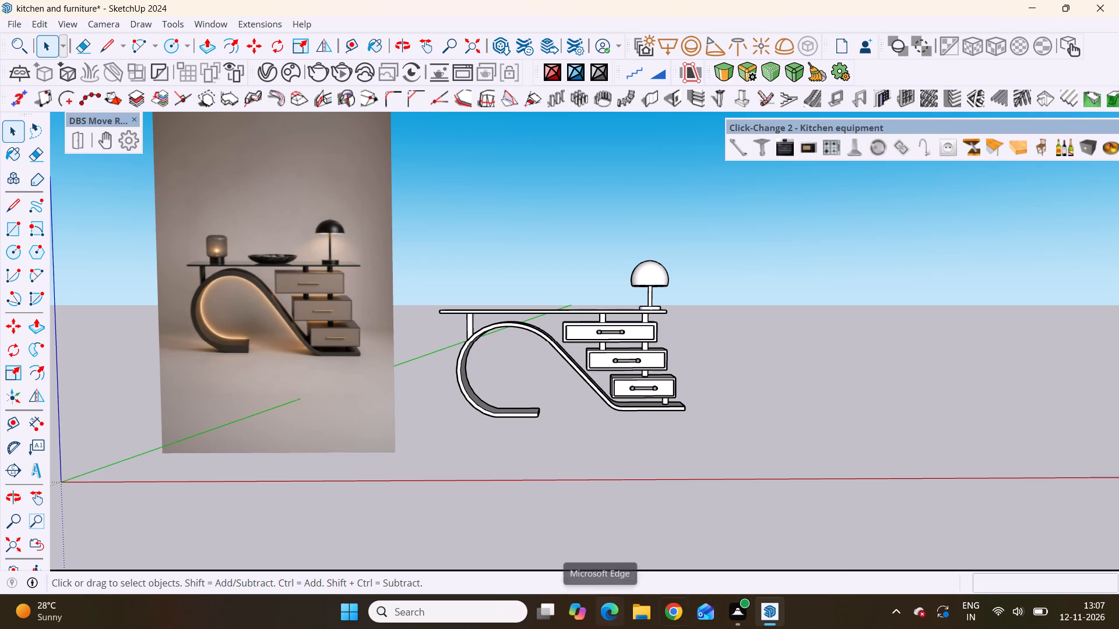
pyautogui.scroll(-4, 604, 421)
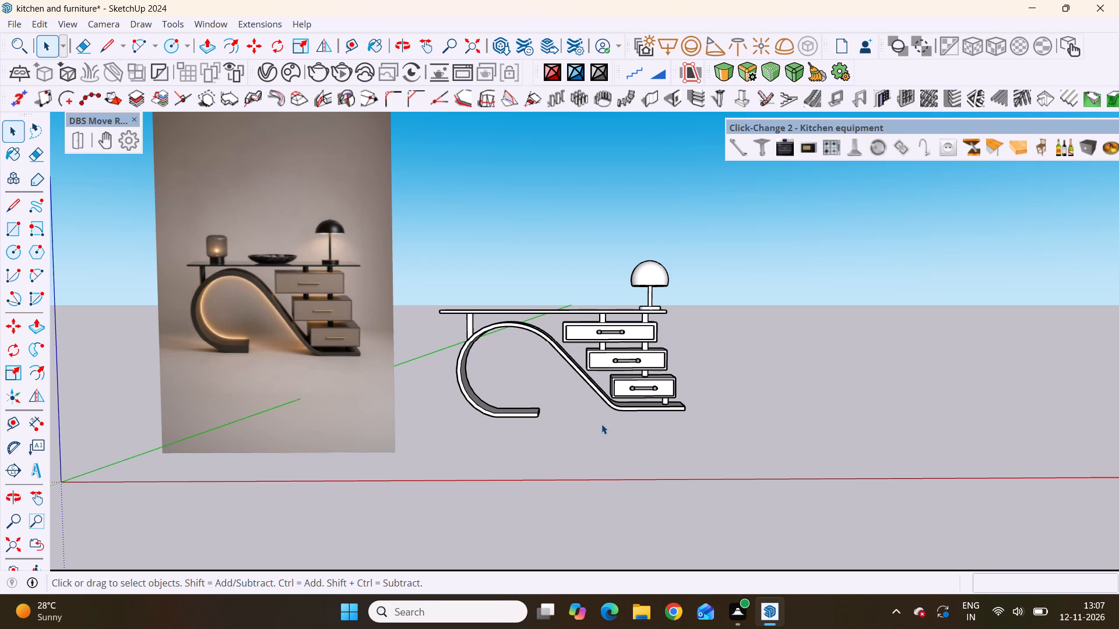
# Examine the console's curved base, tabletop, lamp and drawers against the reference image from further away and up close.
pyautogui.scroll(-8, 582, 425)
pyautogui.moveTo(537, 415); pyautogui.dragTo(514, 382, button='middle')
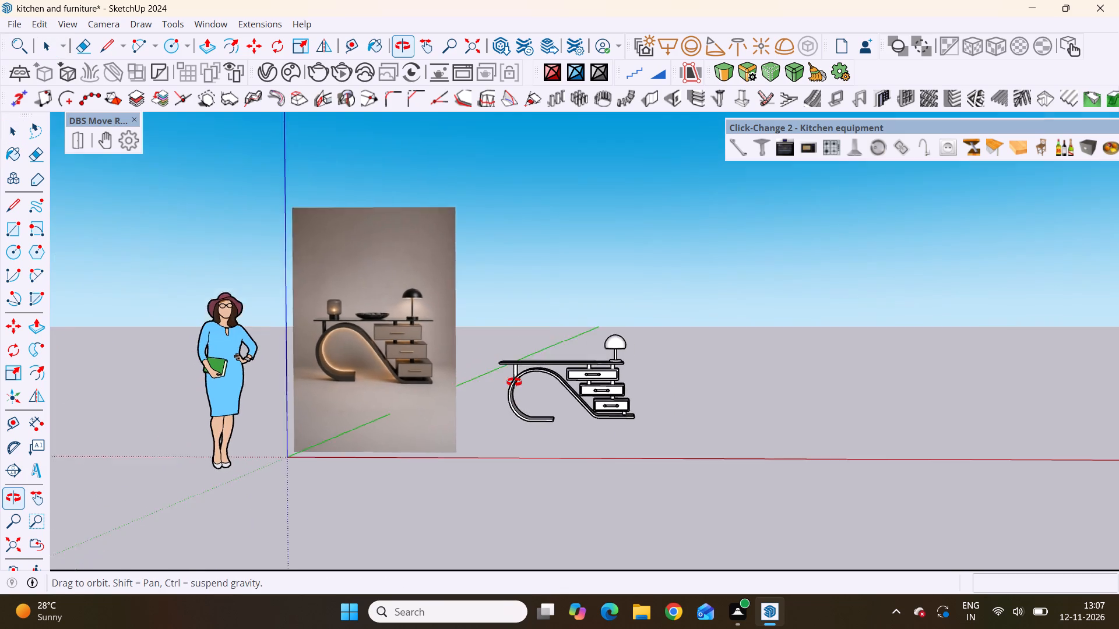
pyautogui.moveTo(514, 382); pyautogui.dragTo(524, 433, button='middle')
pyautogui.scroll(4, 557, 418)
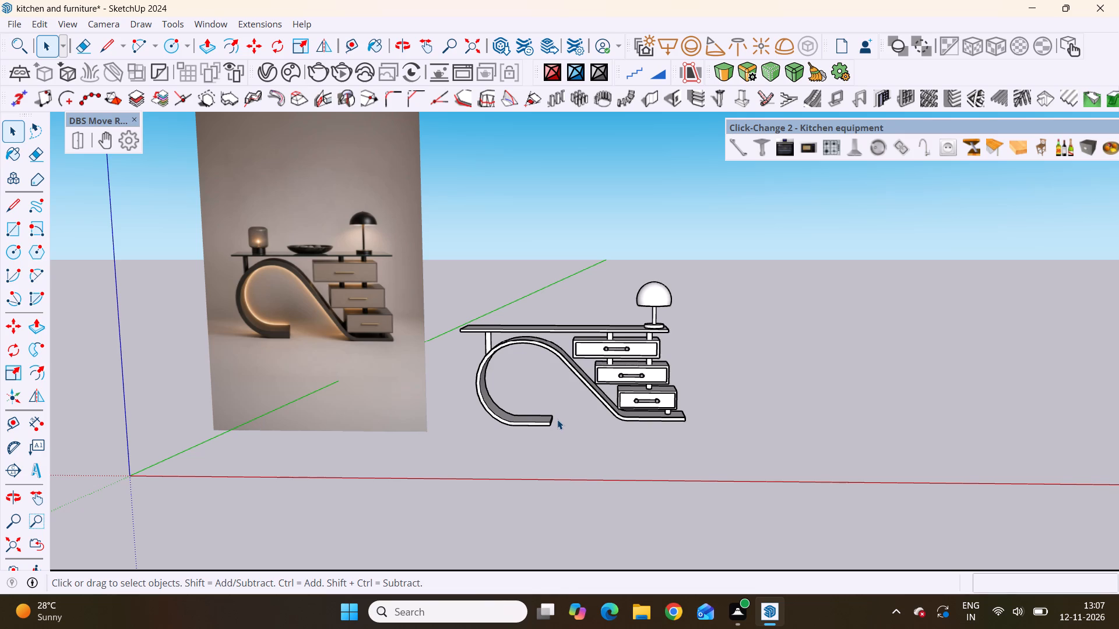
pyautogui.scroll(1, 747, 530)
pyautogui.scroll(-2, 590, 321)
pyautogui.scroll(3, 551, 328)
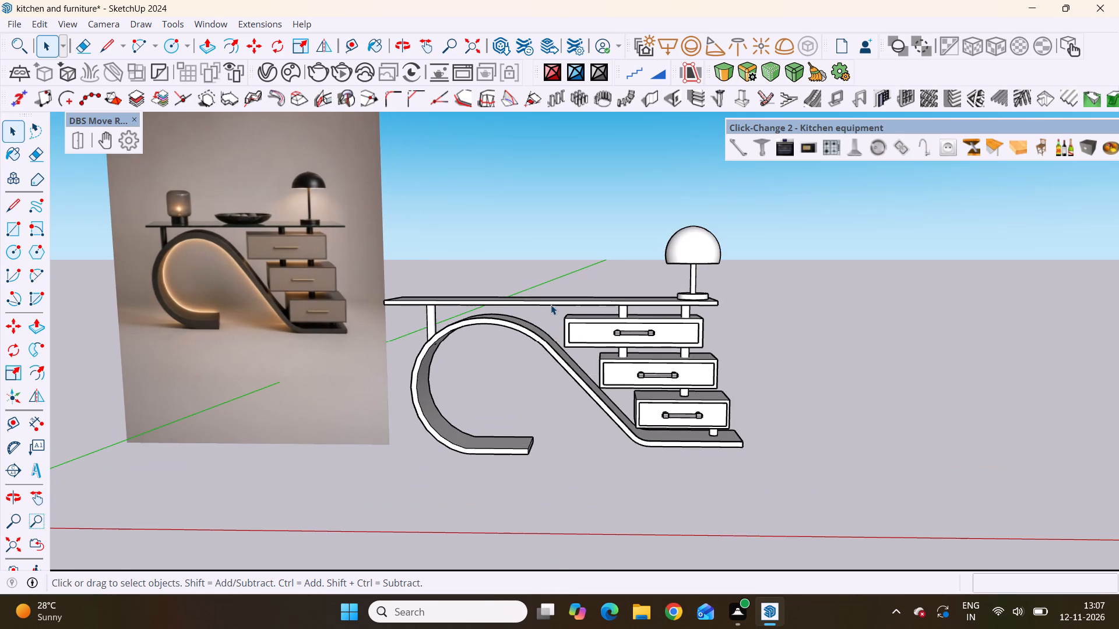
pyautogui.scroll(-7, 422, 340)
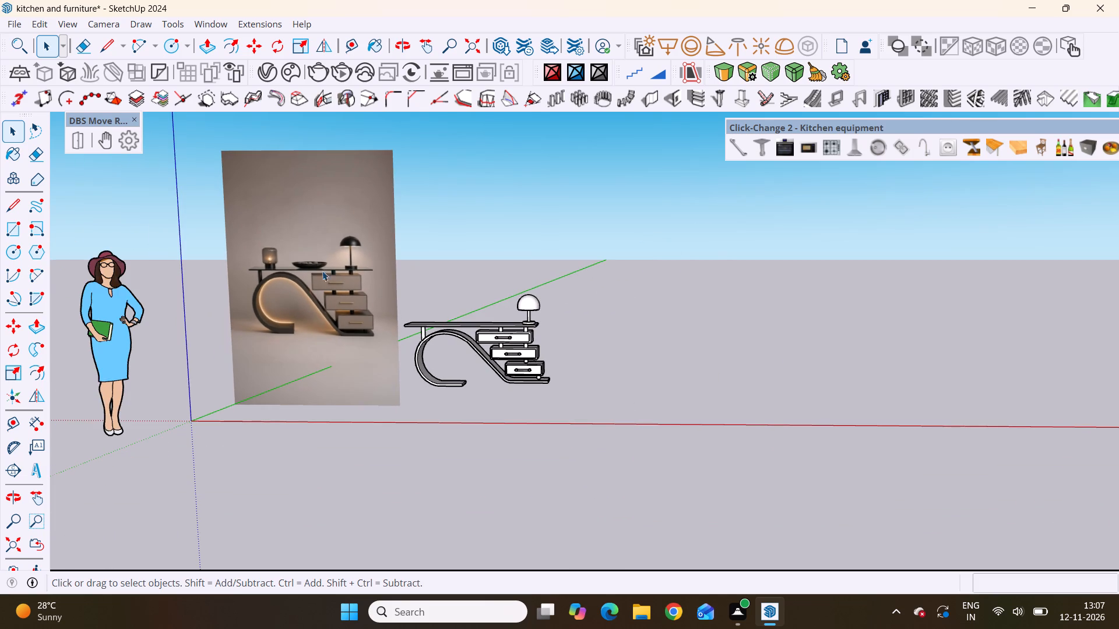
pyautogui.scroll(4, 252, 271)
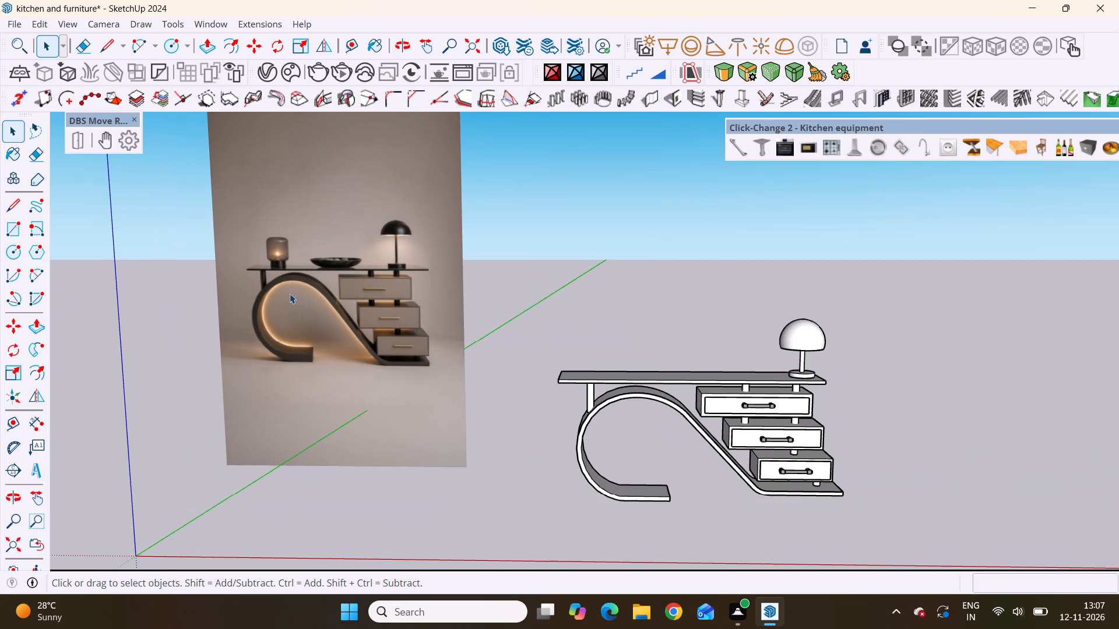
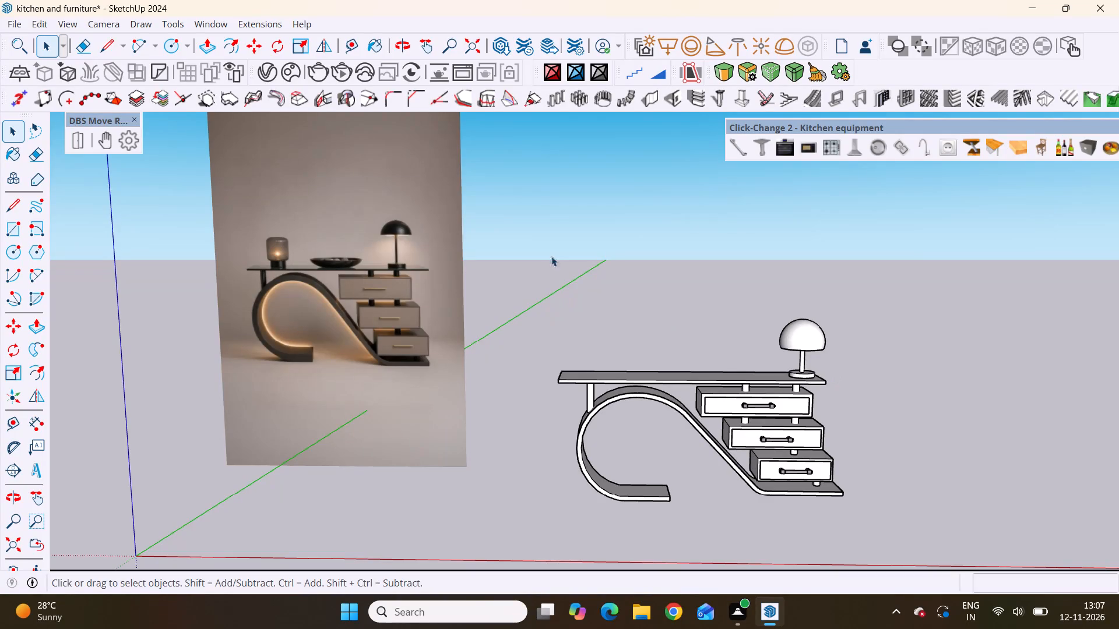
# Open 3D Warehouse and search its models for "glass lamp".
pyautogui.click(248, 27)
pyautogui.click(203, 23)
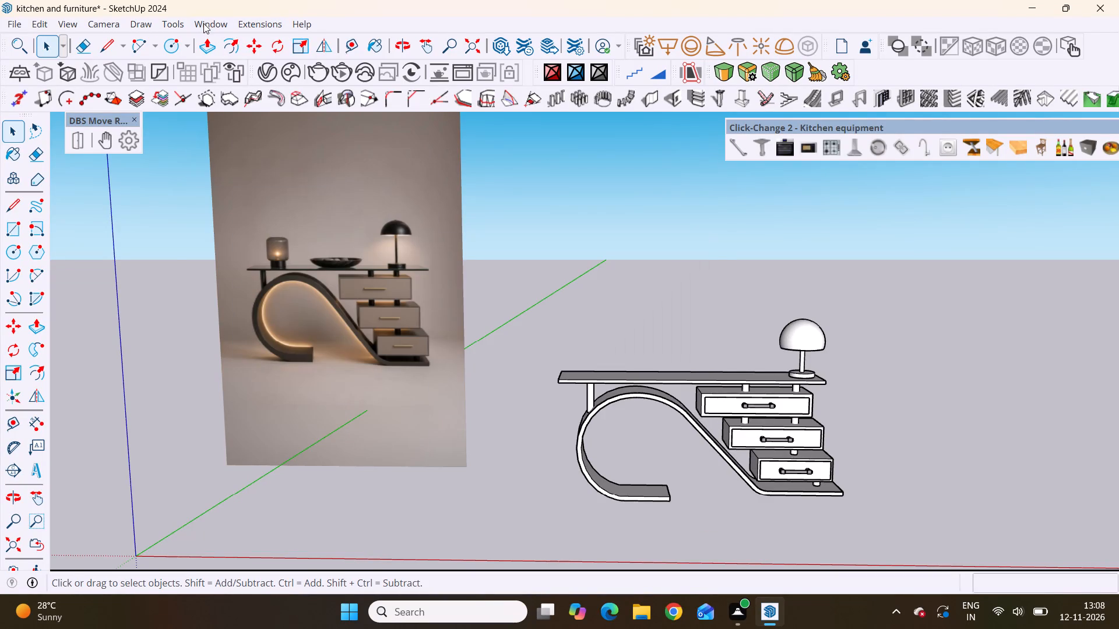
pyautogui.click(213, 23)
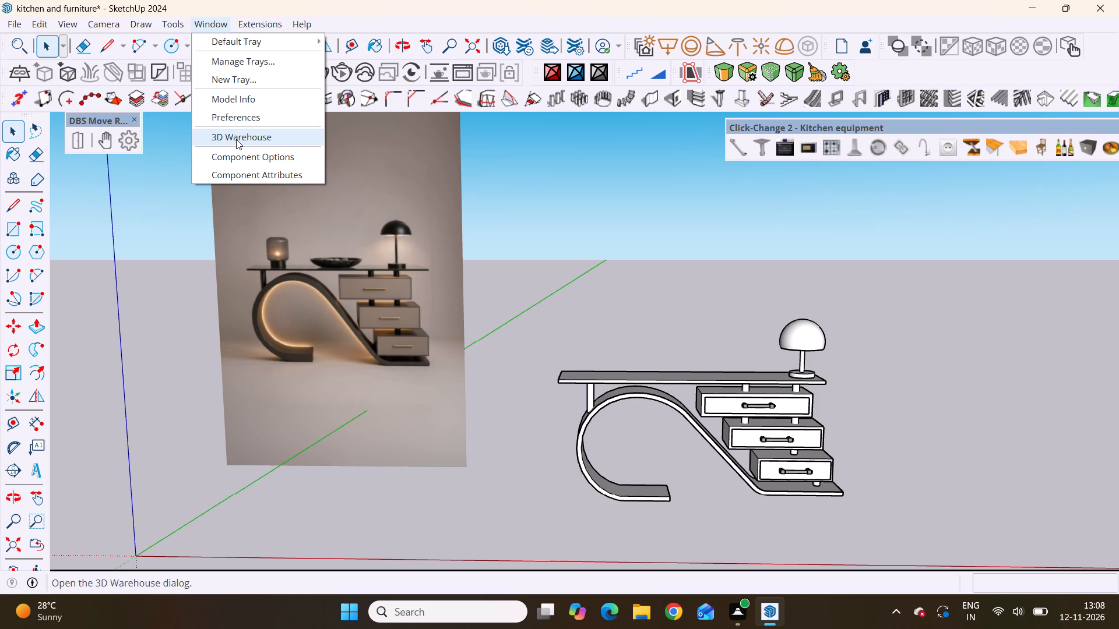
pyautogui.scroll(4, 307, 242)
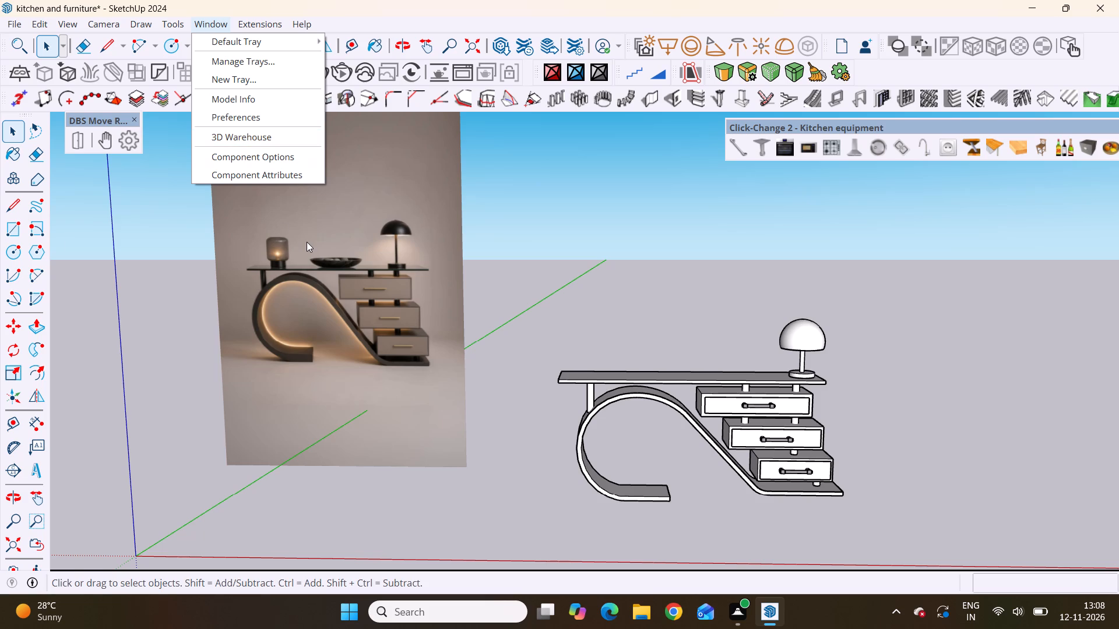
pyautogui.scroll(7, 307, 242)
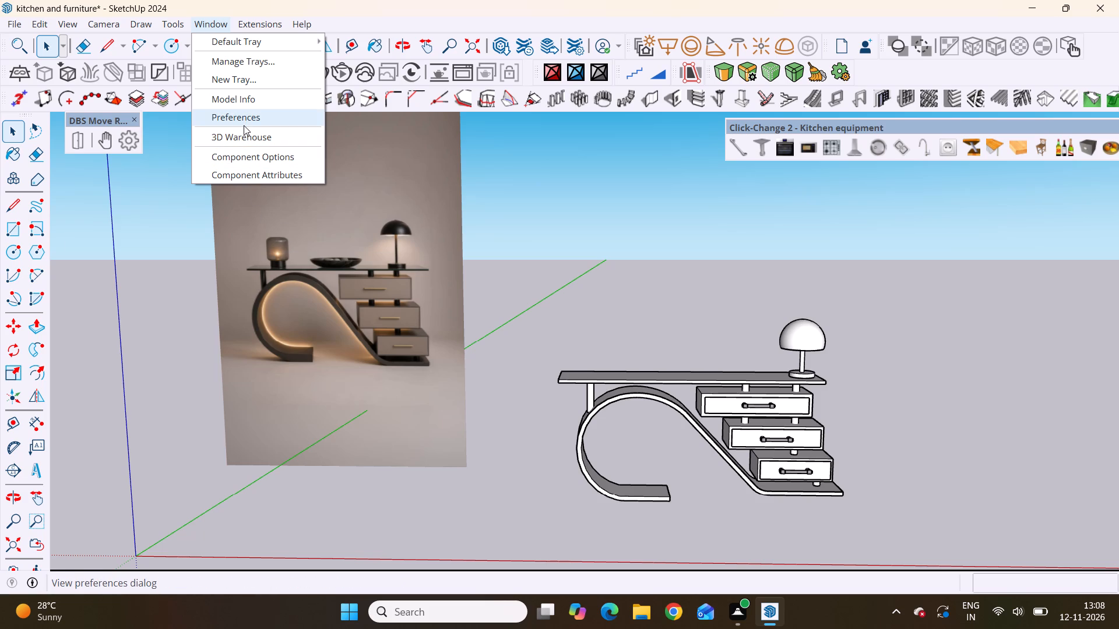
pyautogui.click(228, 140)
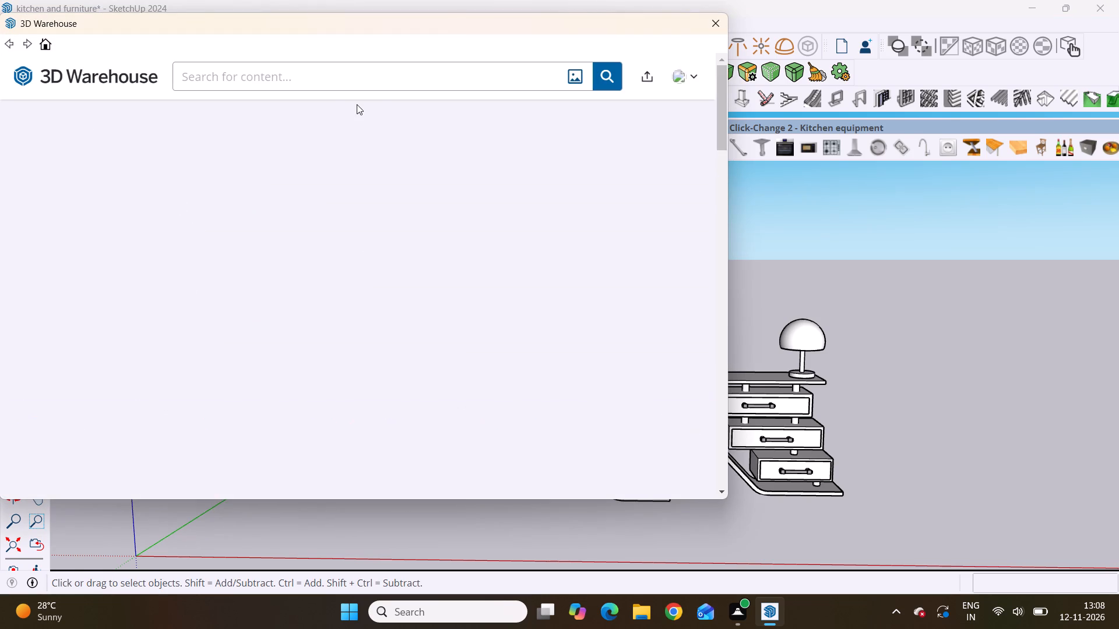
pyautogui.click(276, 79)
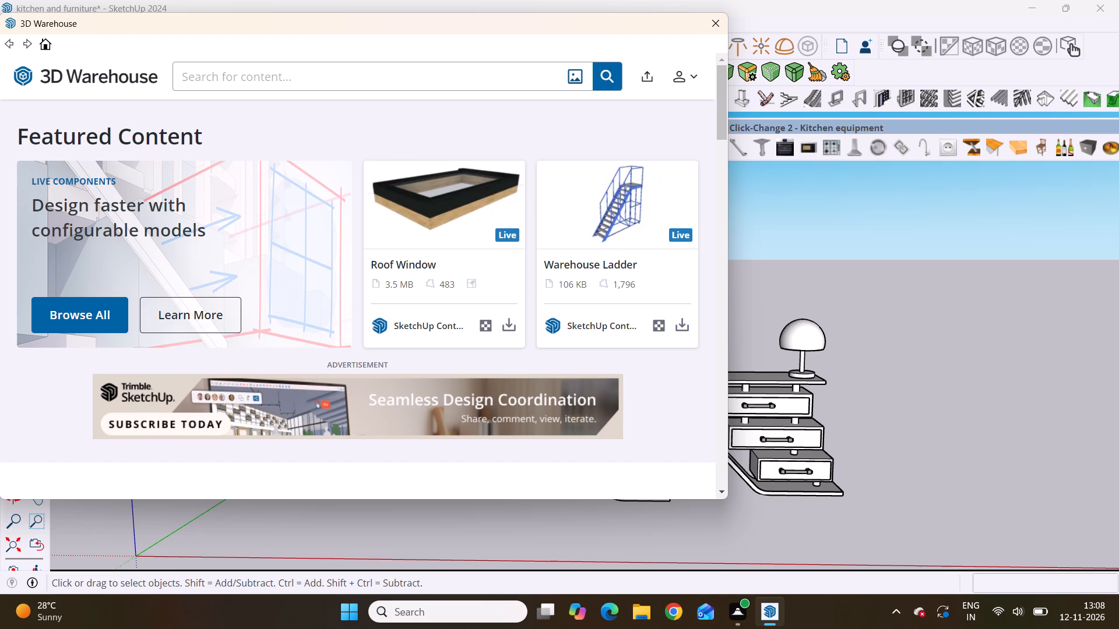
pyautogui.write('glass')
pyautogui.press('space')
pyautogui.write('lamp')
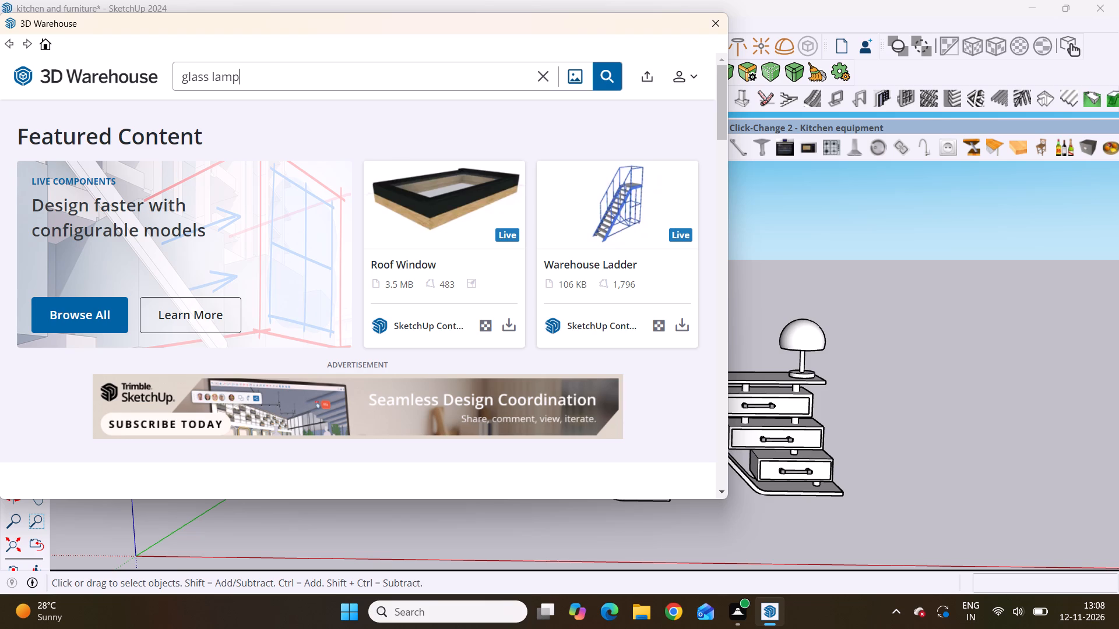
pyautogui.click(612, 86)
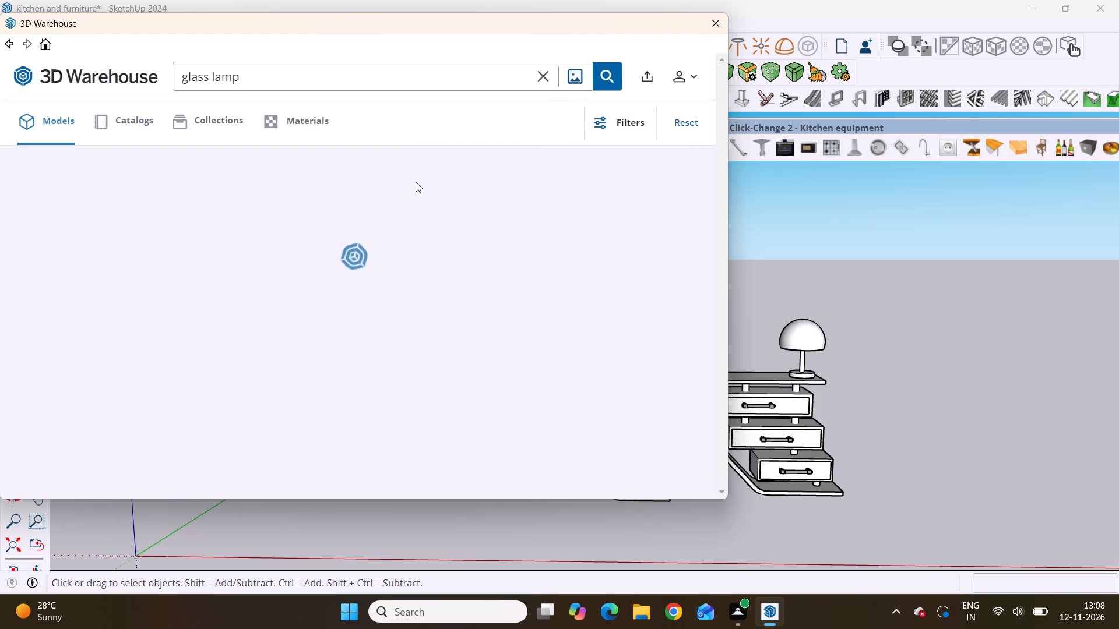
# Browse the glass lamp models for a tabletop piece resembling the smoked-glass lamp in the reference image.
pyautogui.scroll(-5, 416, 182)
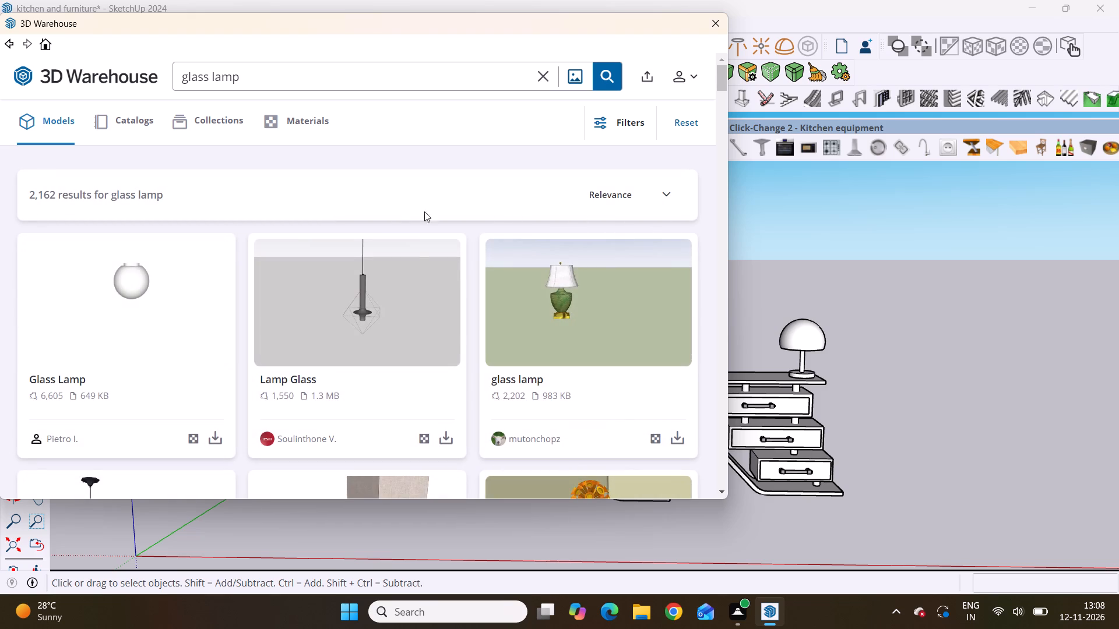
pyautogui.scroll(-1, 410, 265)
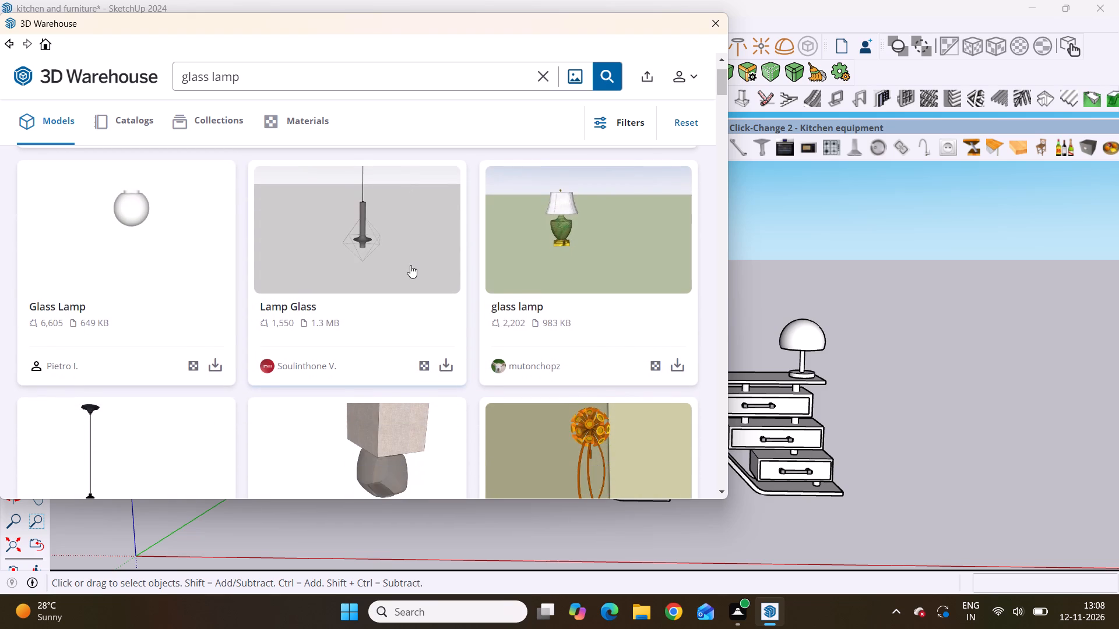
pyautogui.scroll(-4, 410, 265)
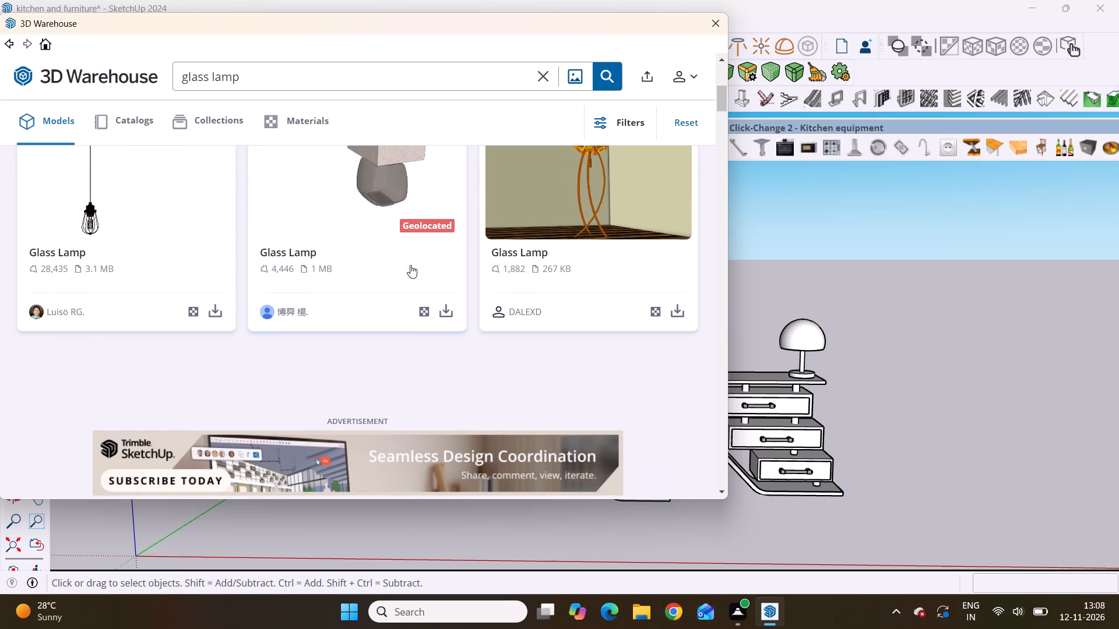
pyautogui.scroll(2, 410, 265)
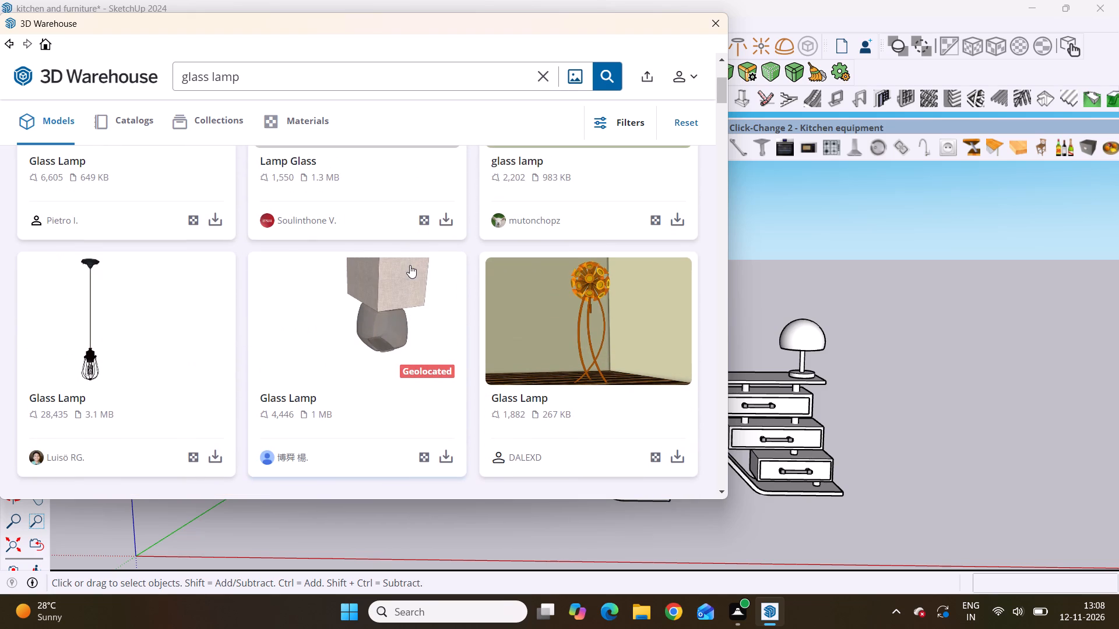
pyautogui.scroll(-5, 410, 265)
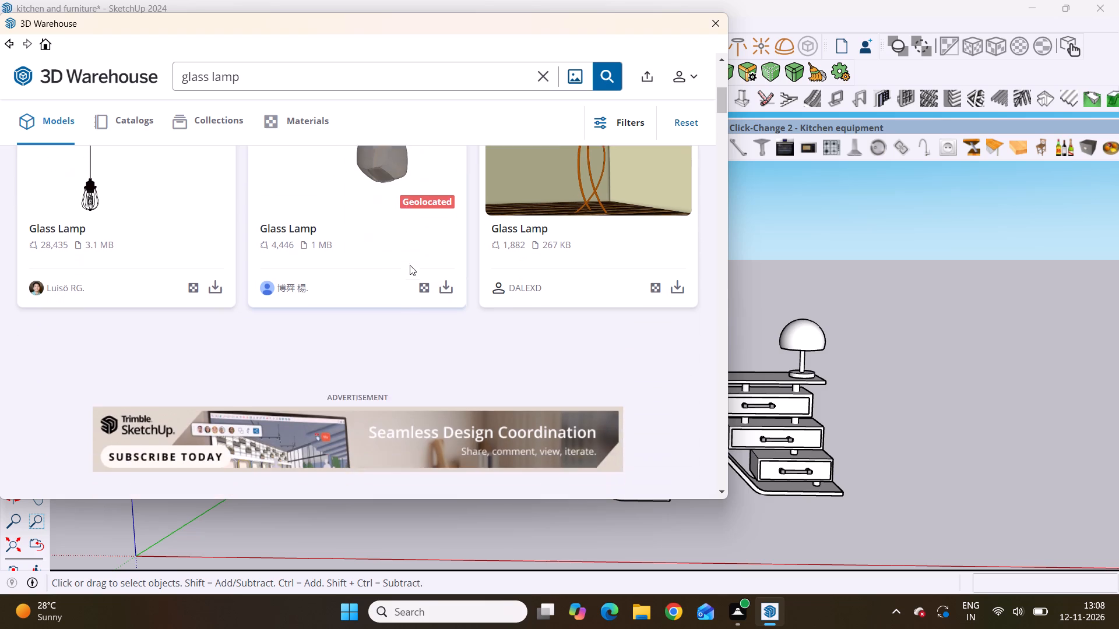
pyautogui.scroll(-2, 410, 265)
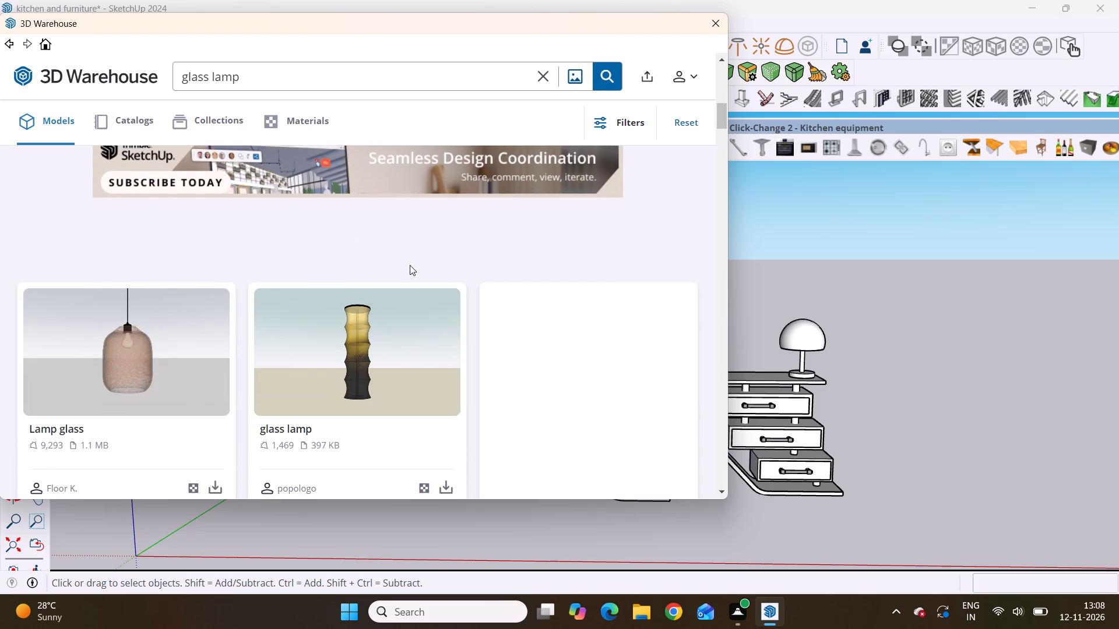
pyautogui.scroll(-4, 410, 265)
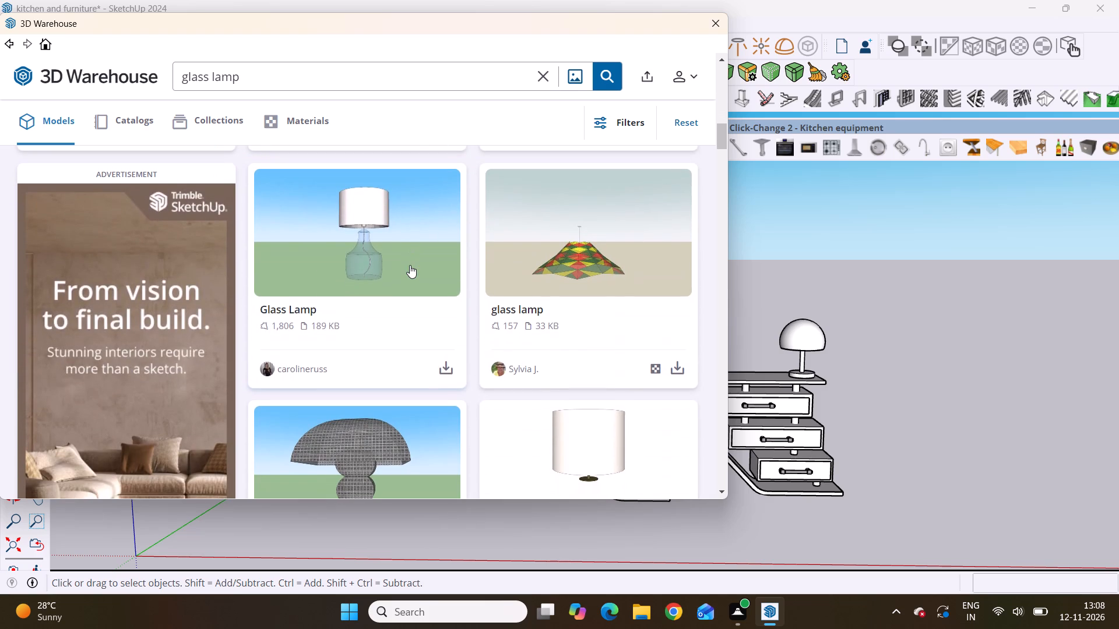
pyautogui.scroll(-2, 410, 265)
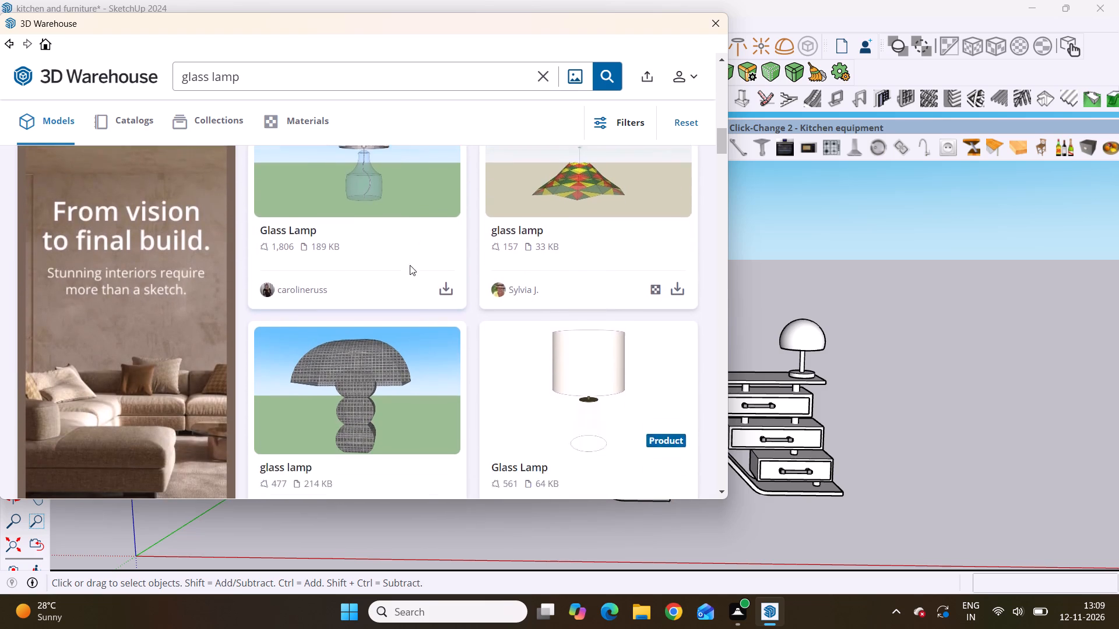
pyautogui.scroll(-7, 410, 265)
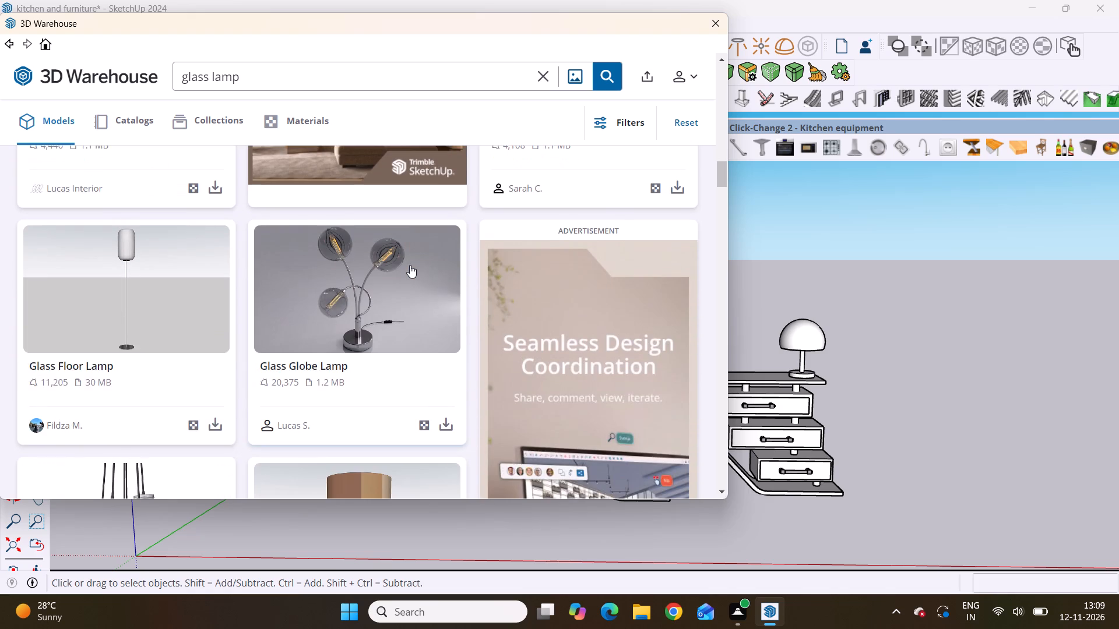
pyautogui.scroll(-2, 410, 265)
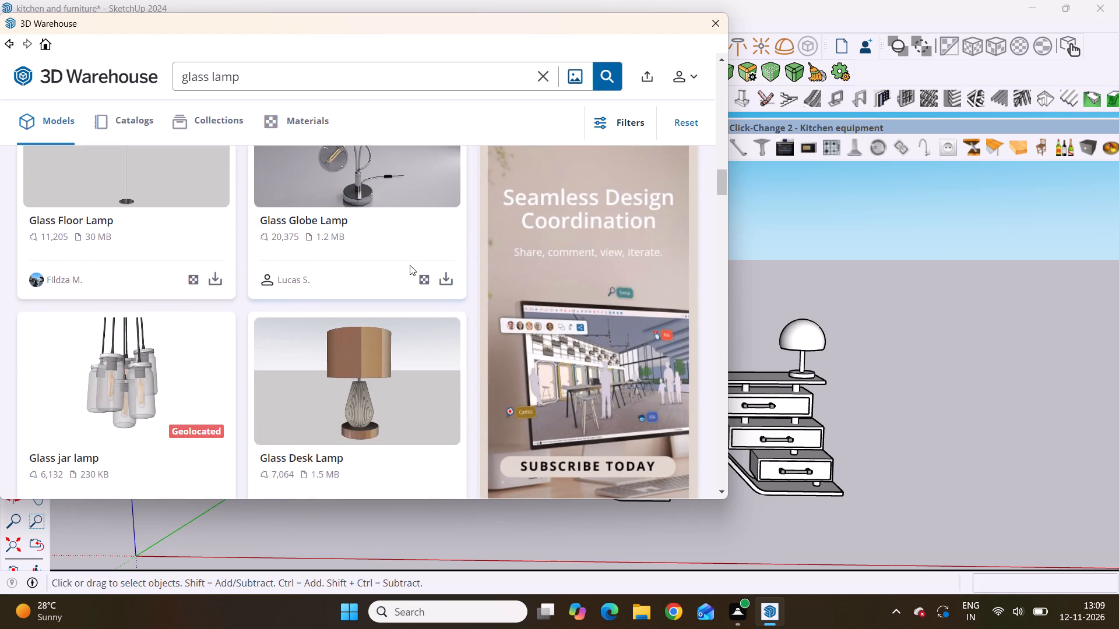
pyautogui.scroll(1, 410, 265)
pyautogui.scroll(-7, 410, 265)
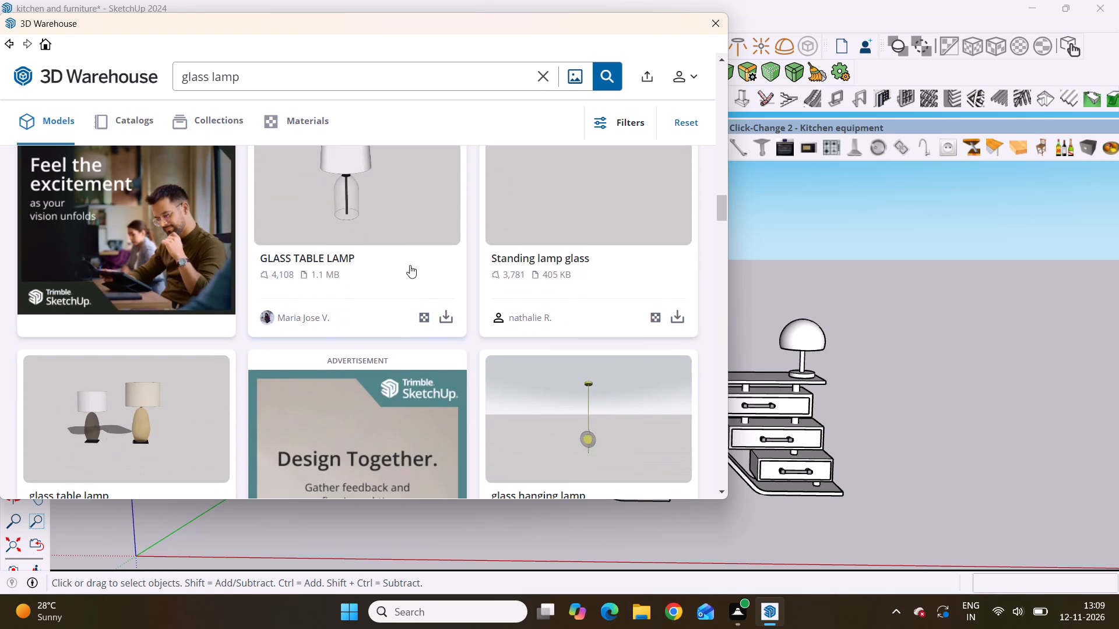
pyautogui.scroll(-8, 410, 265)
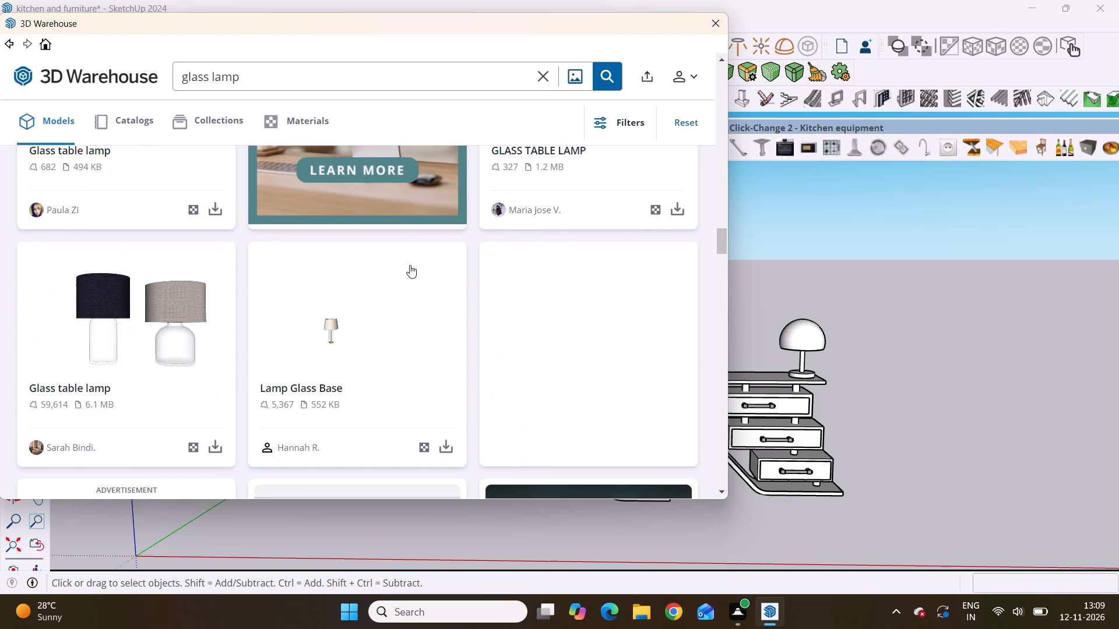
pyautogui.scroll(3, 410, 265)
pyautogui.scroll(-6, 410, 265)
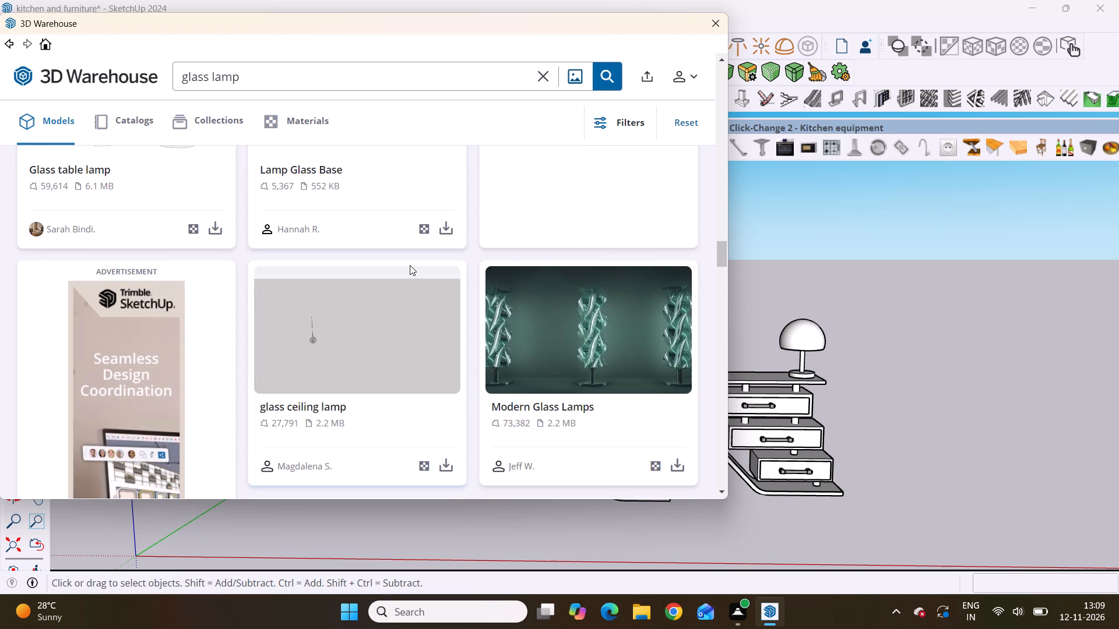
pyautogui.scroll(-8, 410, 265)
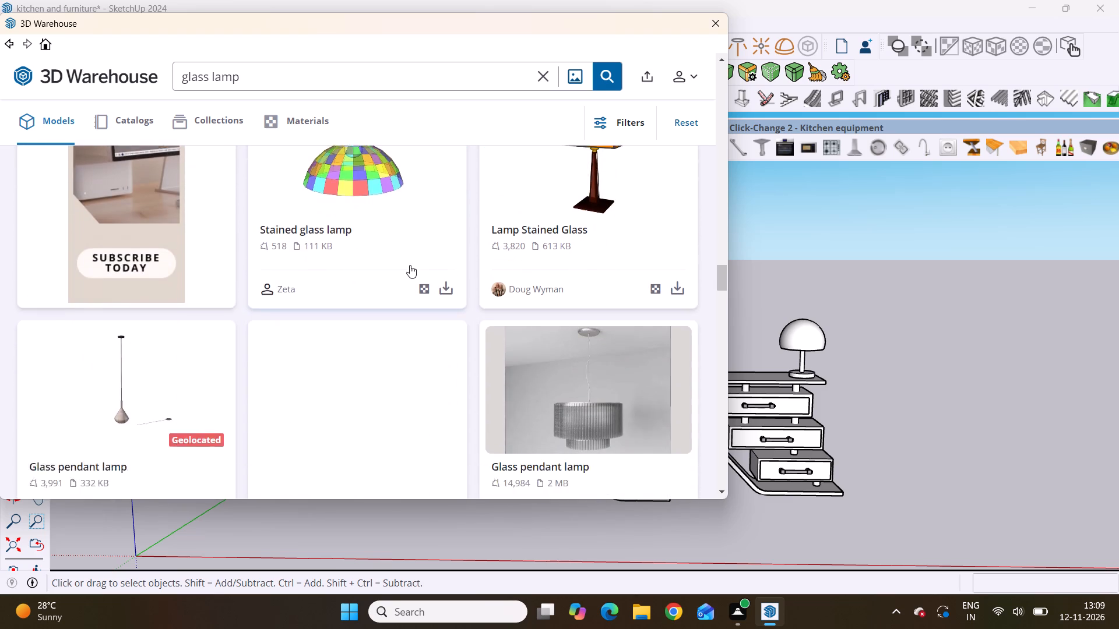
pyautogui.scroll(-4, 410, 265)
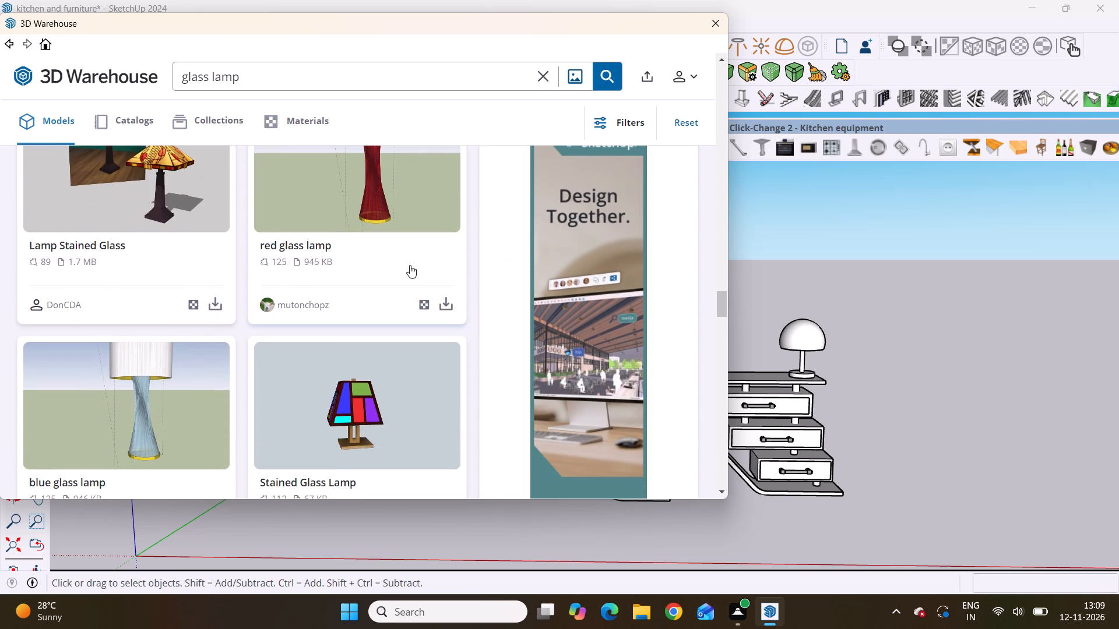
pyautogui.scroll(3, 410, 265)
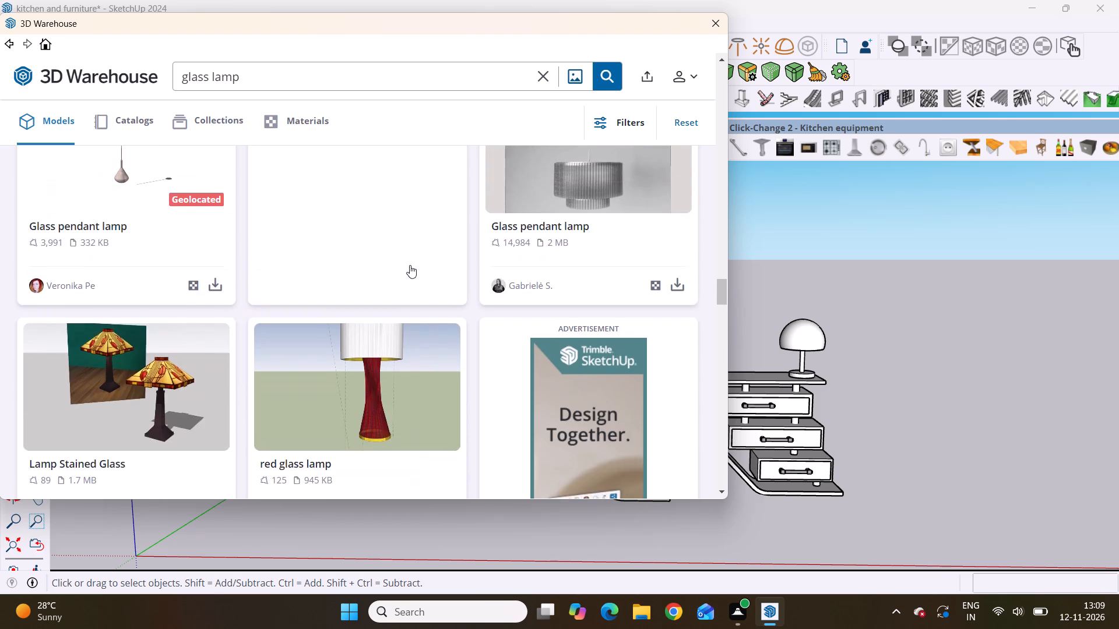
pyautogui.scroll(10, 410, 265)
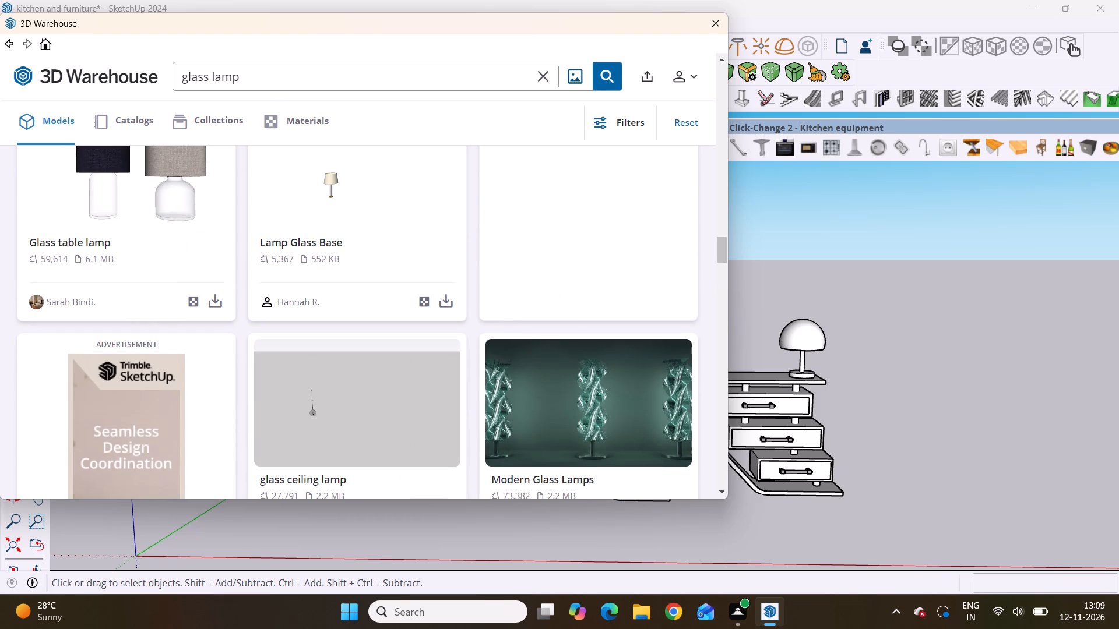
# Replace the 3D Warehouse search term with "glass light" and run the search.
pyautogui.click(260, 78)
pyautogui.click(259, 75)
pyautogui.press('BackSpace')
pyautogui.press('BackSpace')
pyautogui.press('BackSpace')
pyautogui.press('BackSpace')
pyautogui.press('BackSpace')
pyautogui.press('BackSpace')
pyautogui.press('BackSpace')
pyautogui.press('BackSpace')
pyautogui.press('BackSpace')
pyautogui.write('lass li')
pyautogui.write('ght')
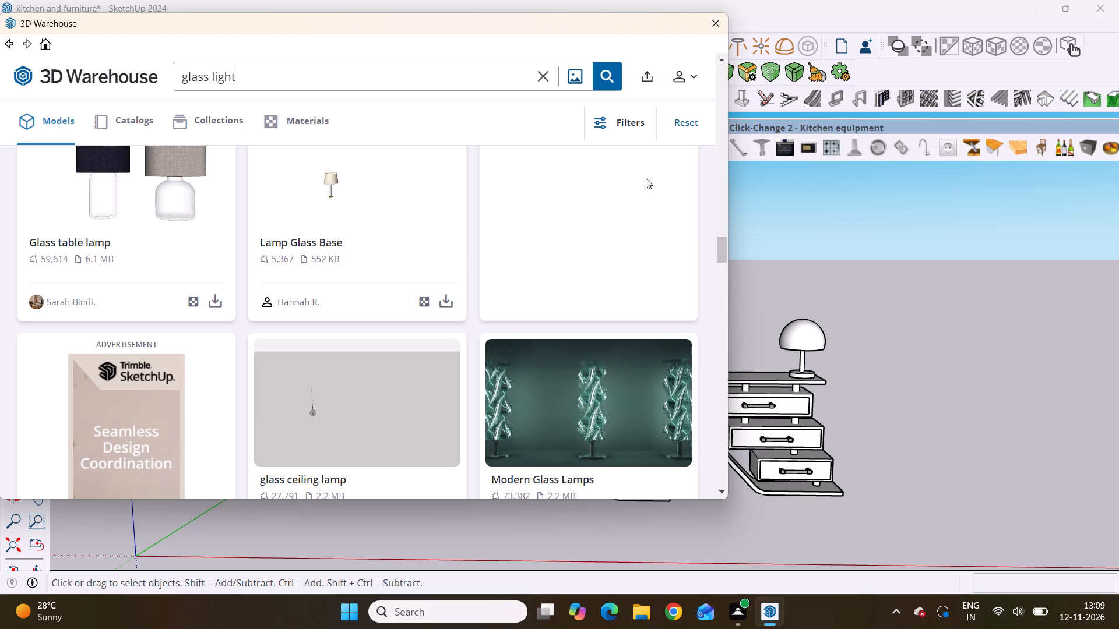
pyautogui.click(610, 77)
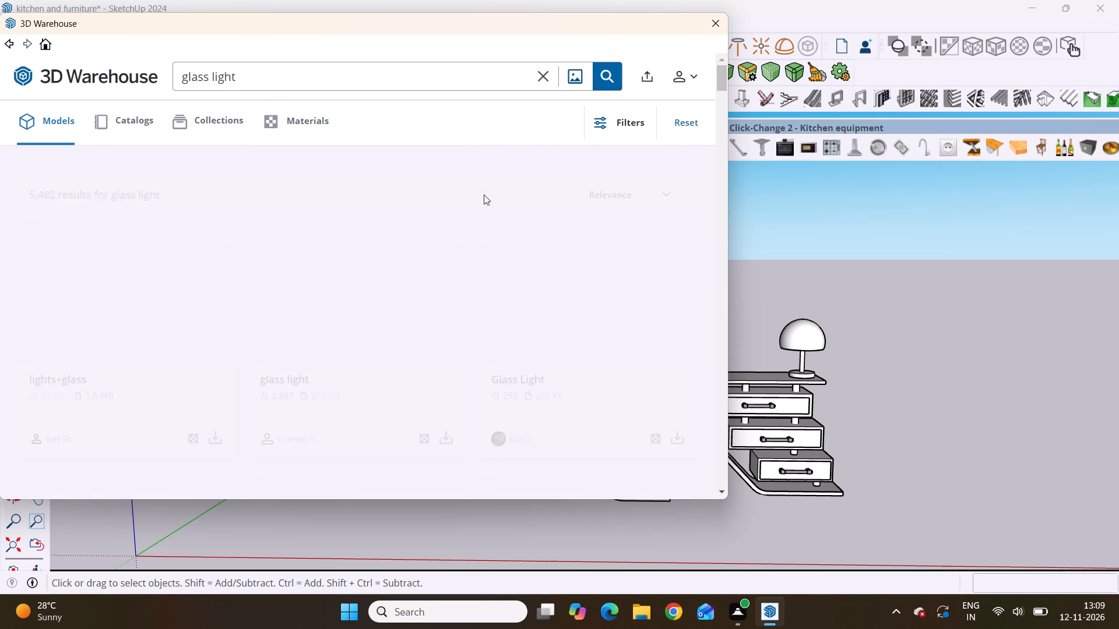
# Browse the glass light models for a tabletop piece resembling the smoked-glass lamp in the reference image.
pyautogui.scroll(-1, 484, 195)
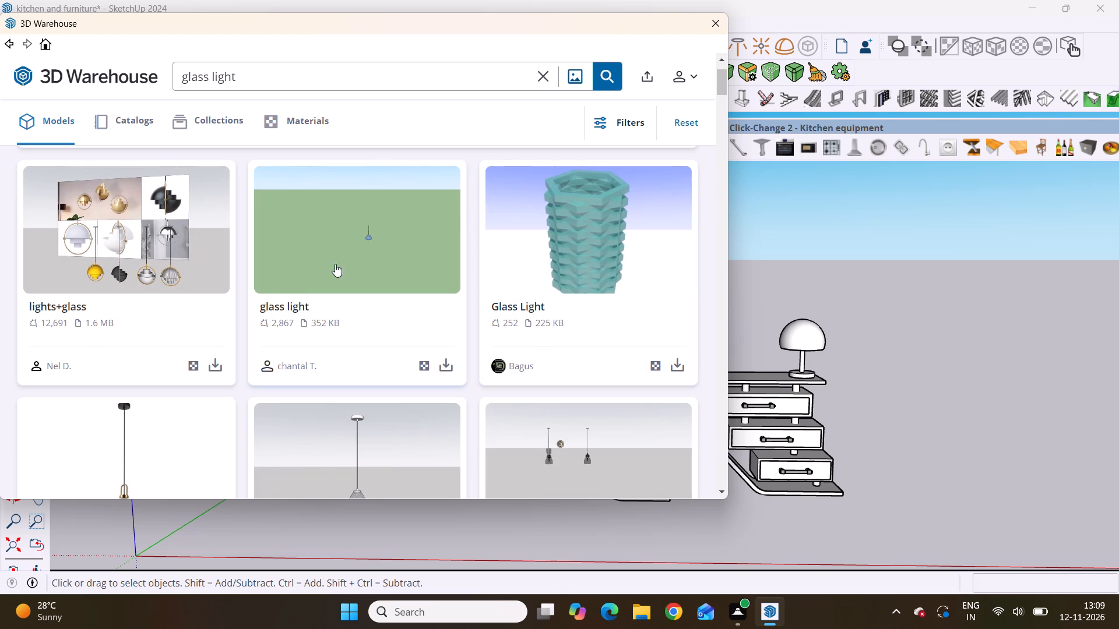
pyautogui.scroll(-9, 351, 262)
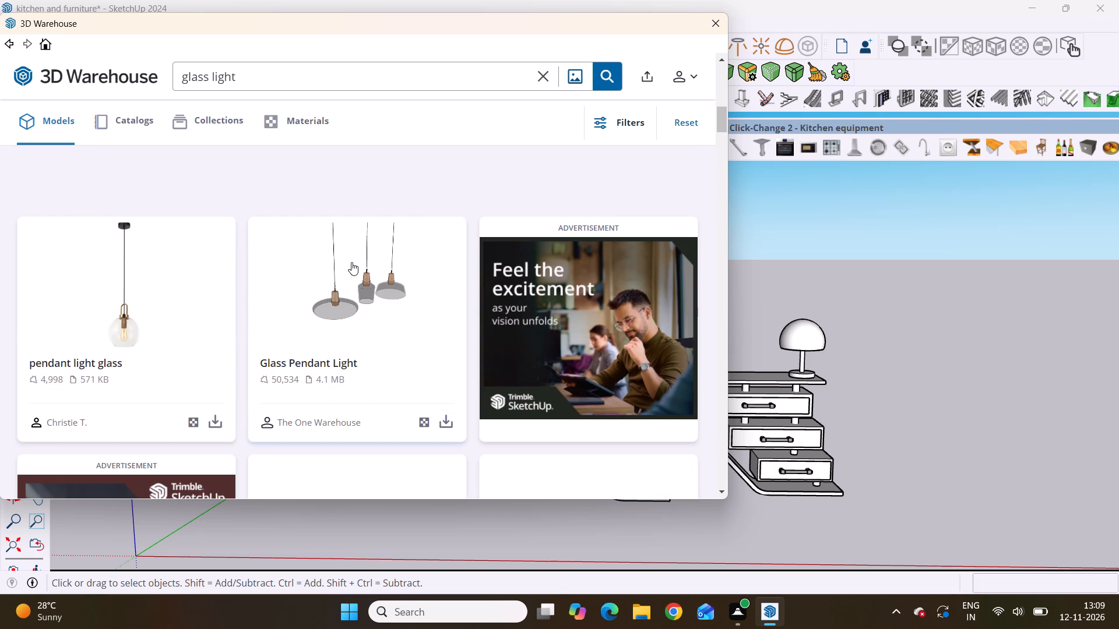
pyautogui.scroll(-4, 351, 262)
pyautogui.scroll(1, 352, 262)
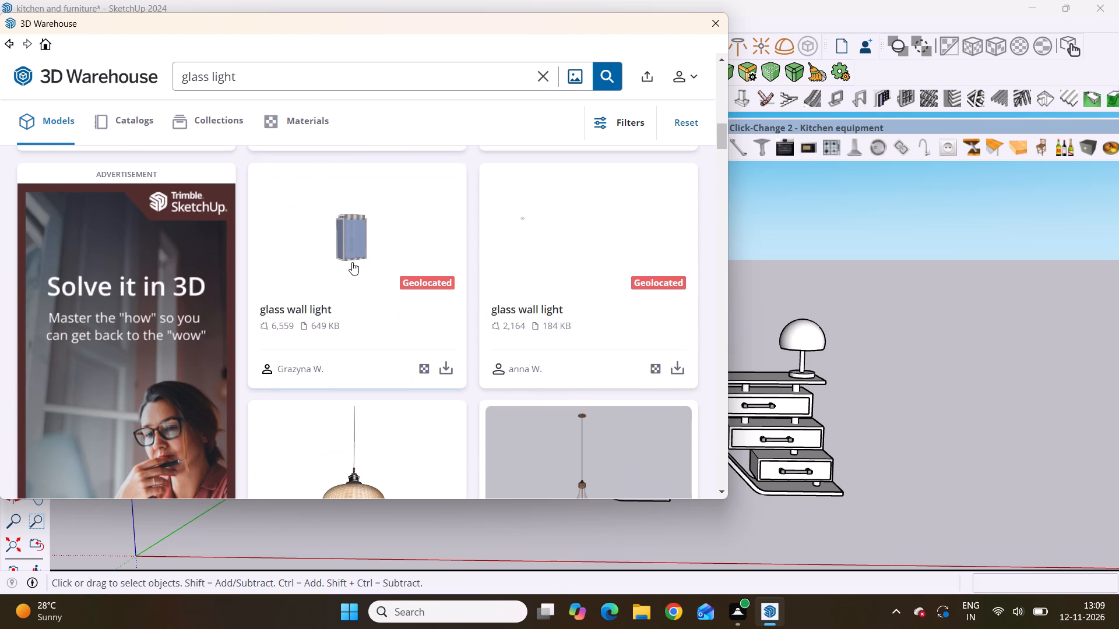
pyautogui.scroll(-8, 352, 262)
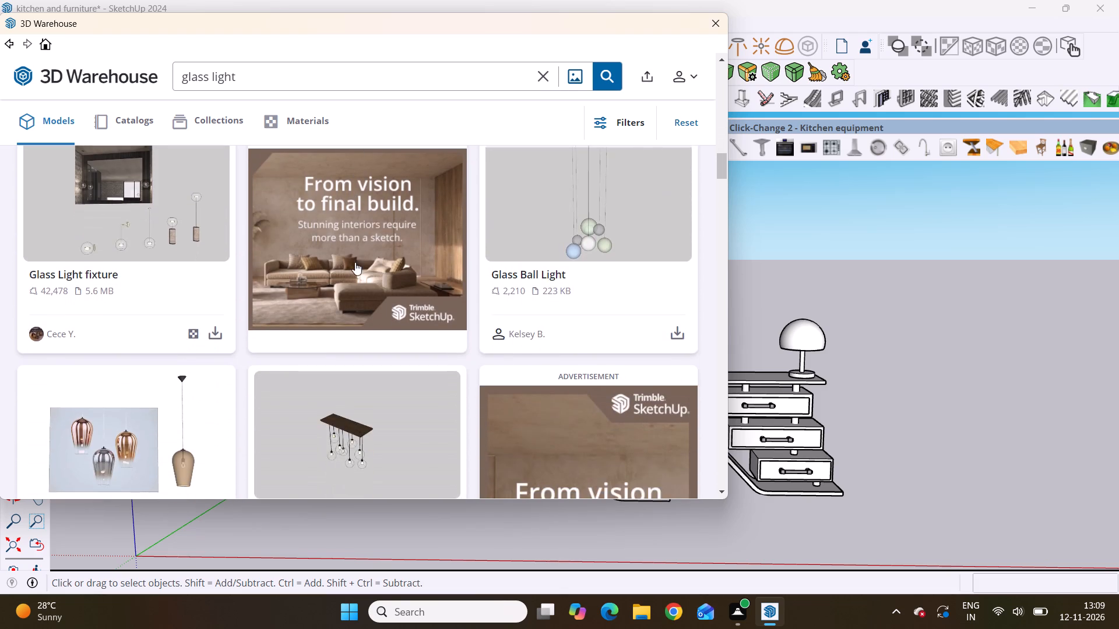
pyautogui.scroll(-2, 355, 262)
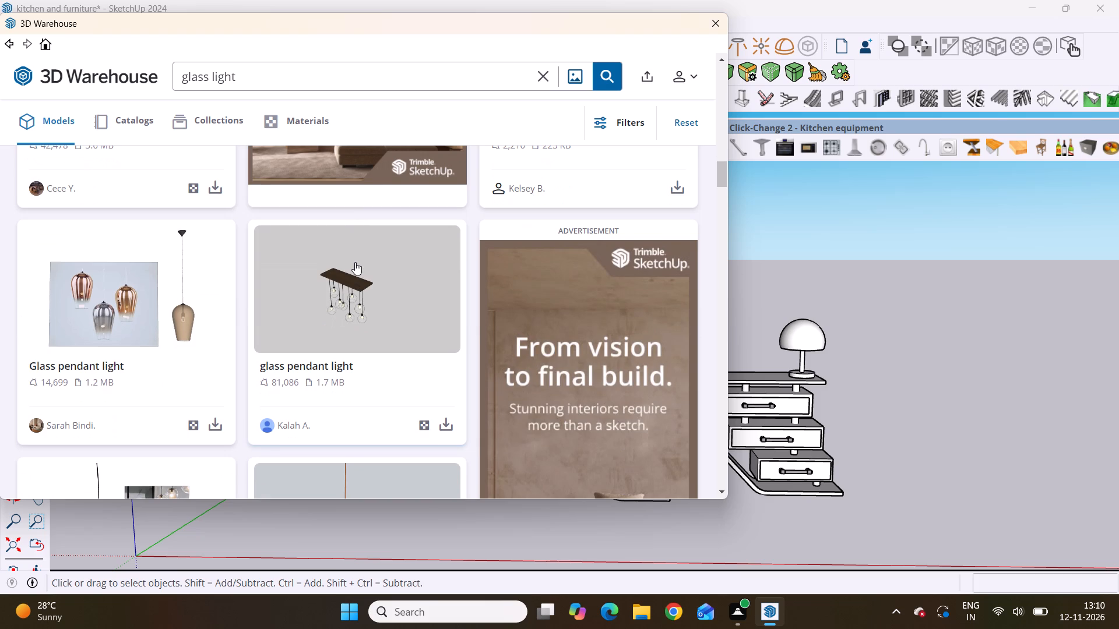
pyautogui.scroll(-3, 355, 262)
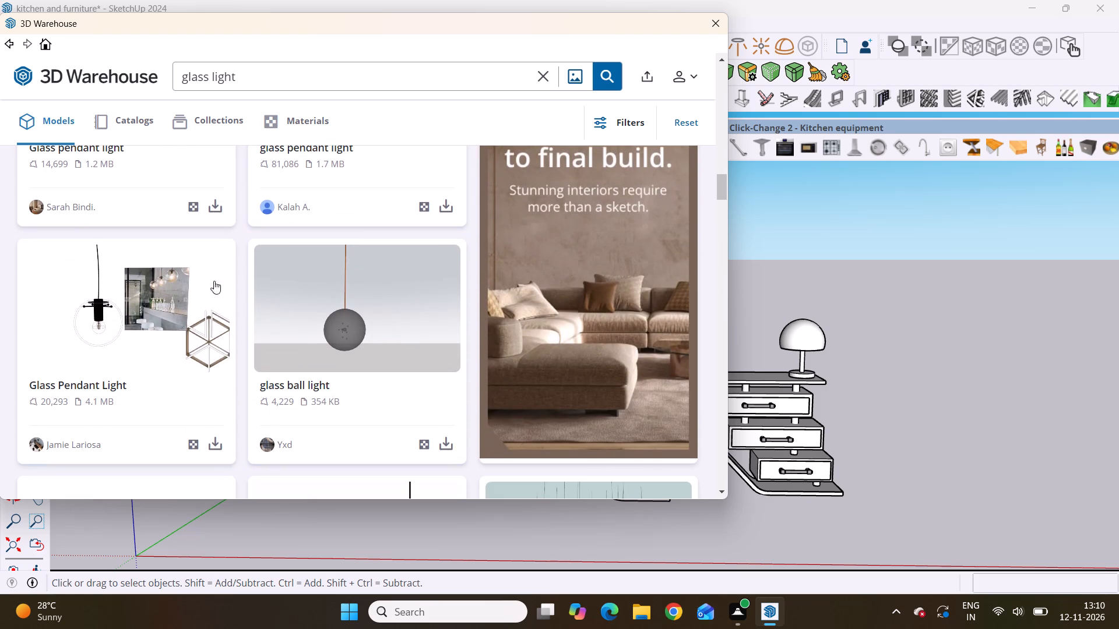
pyautogui.scroll(5, 186, 267)
pyautogui.scroll(-1, 186, 266)
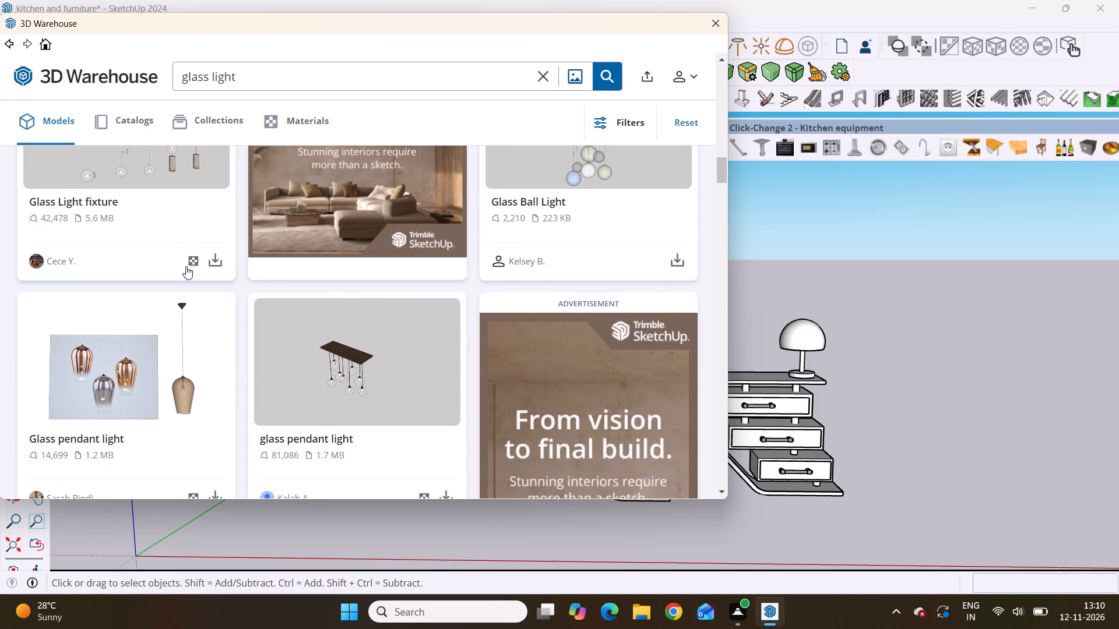
pyautogui.scroll(-12, 186, 266)
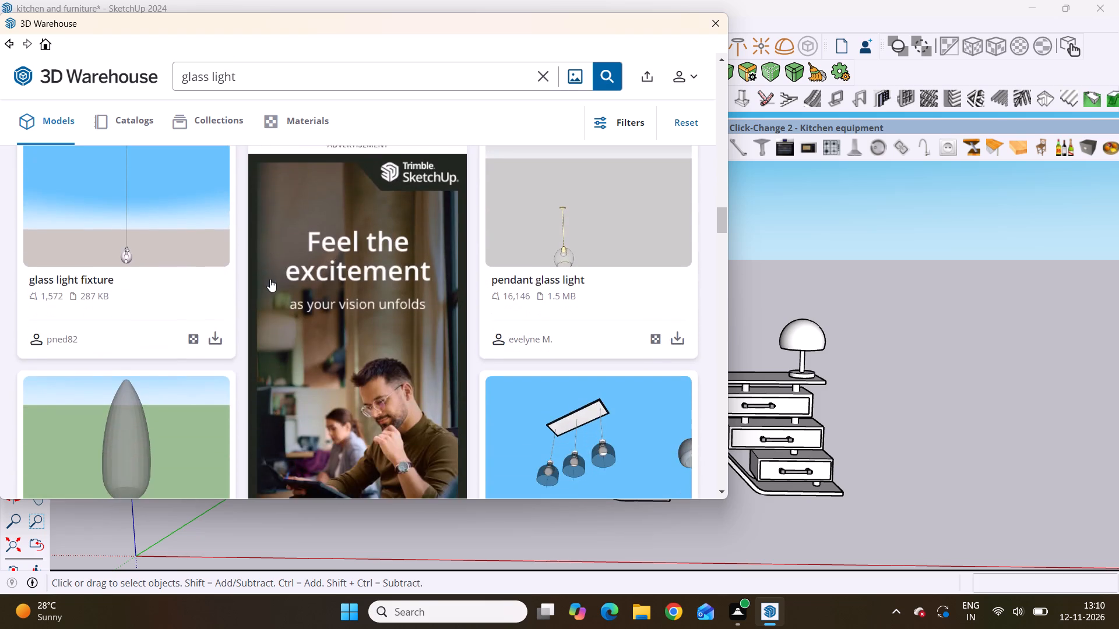
pyautogui.scroll(-4, 270, 279)
pyautogui.scroll(3, 270, 279)
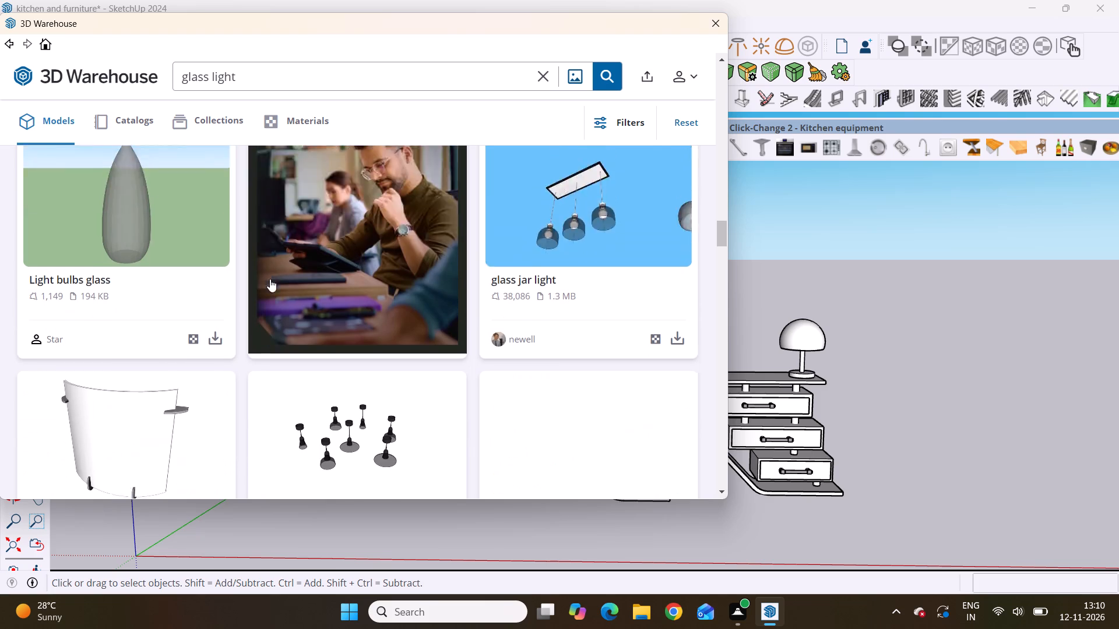
pyautogui.scroll(-14, 270, 279)
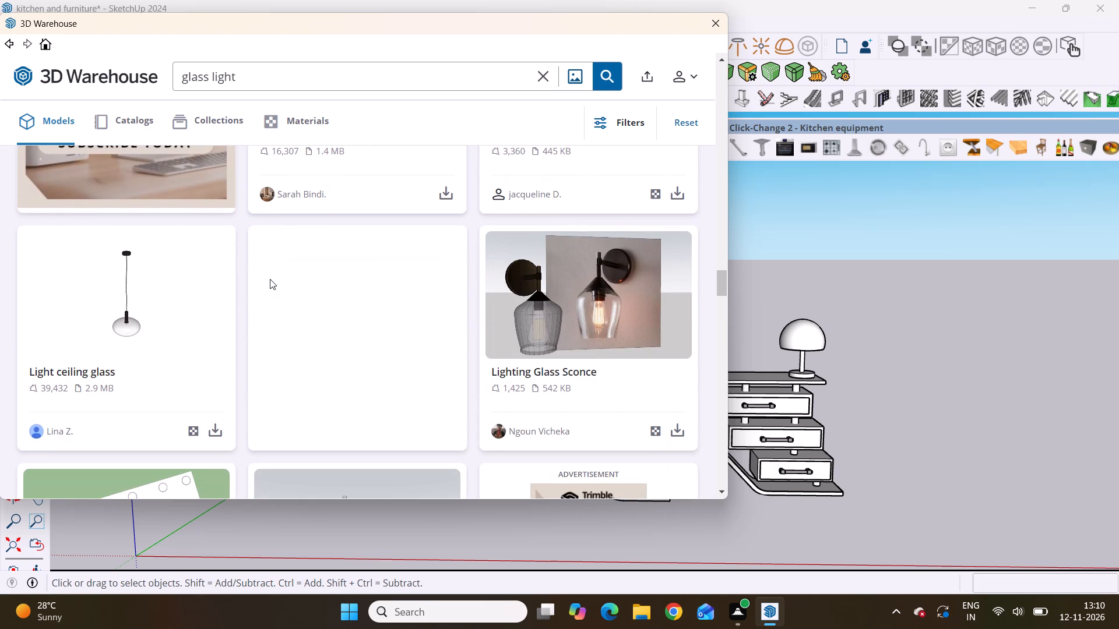
pyautogui.scroll(-2, 270, 279)
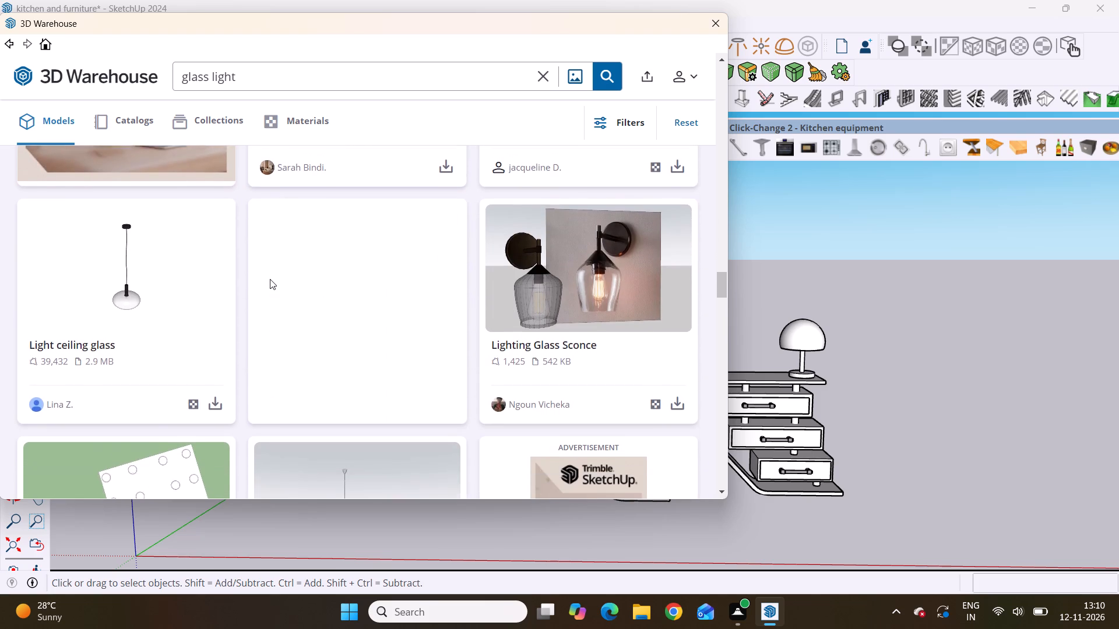
pyautogui.scroll(-9, 270, 279)
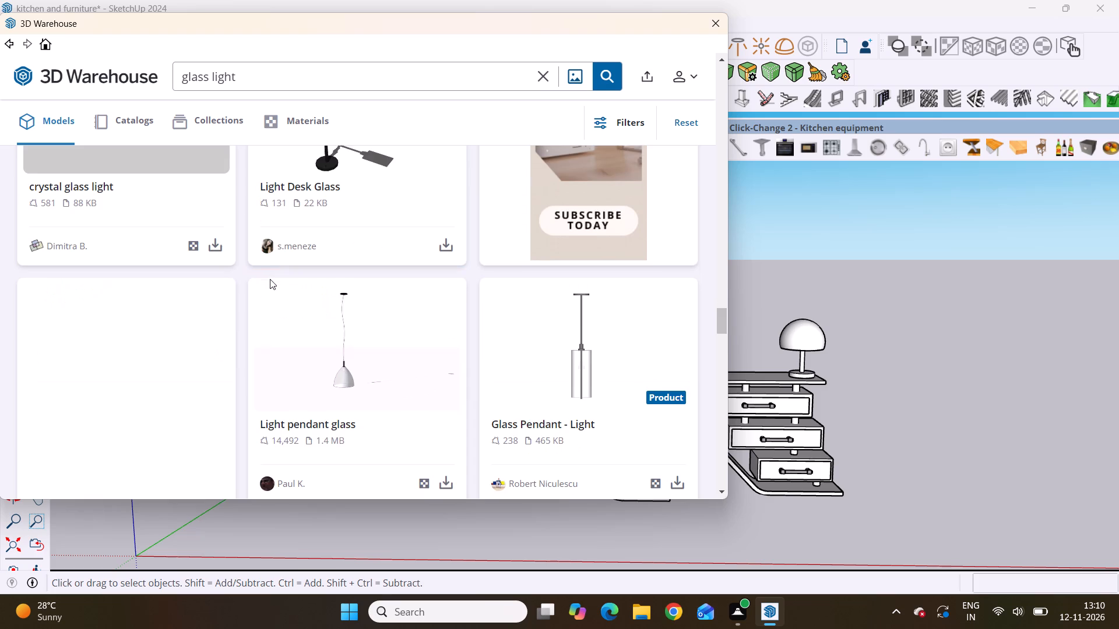
pyautogui.scroll(-5, 270, 279)
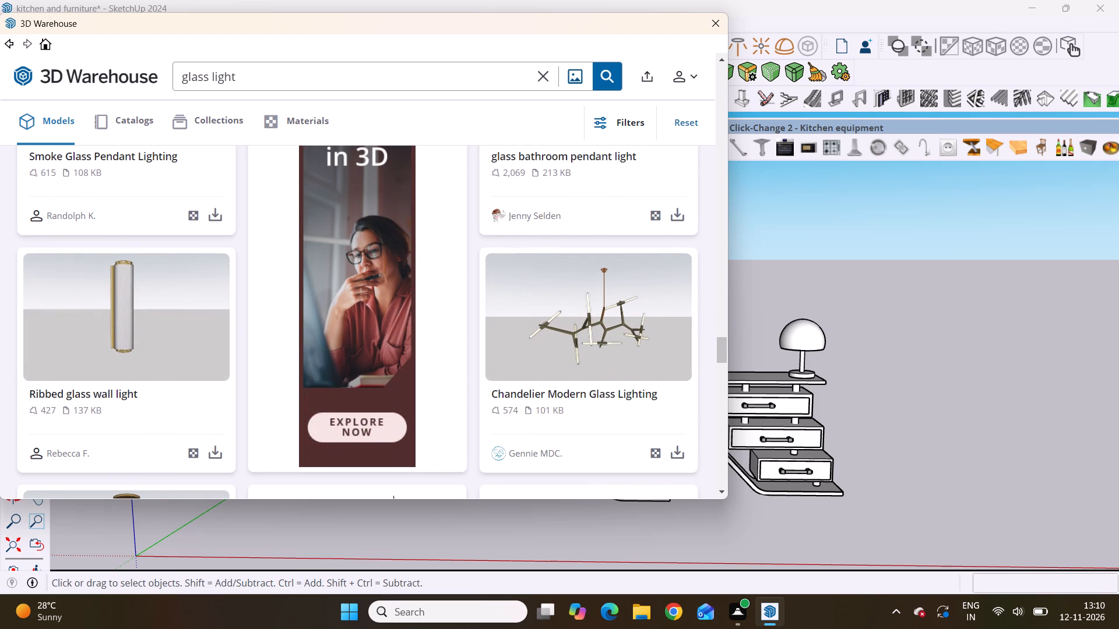
# Change the 3D Warehouse search term to "pot light" and run the search.
pyautogui.click(206, 77)
pyautogui.click(208, 77)
pyautogui.press('BackSpace')
pyautogui.press('BackSpace')
pyautogui.press('BackSpace')
pyautogui.press('BackSpace')
pyautogui.press('BackSpace')
pyautogui.write('pot')
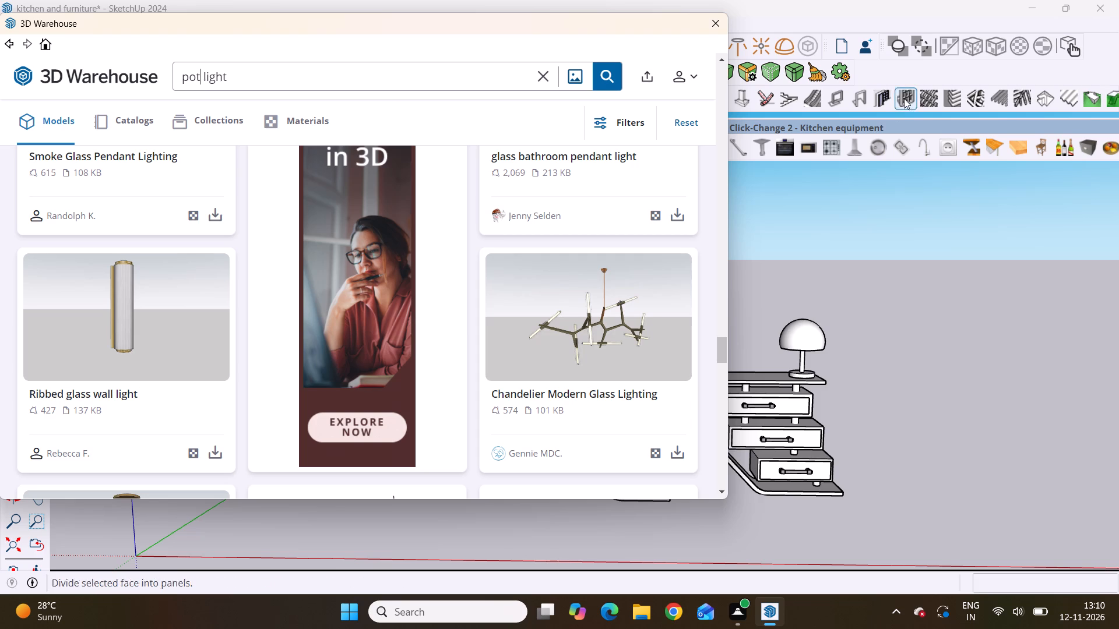
pyautogui.click(603, 77)
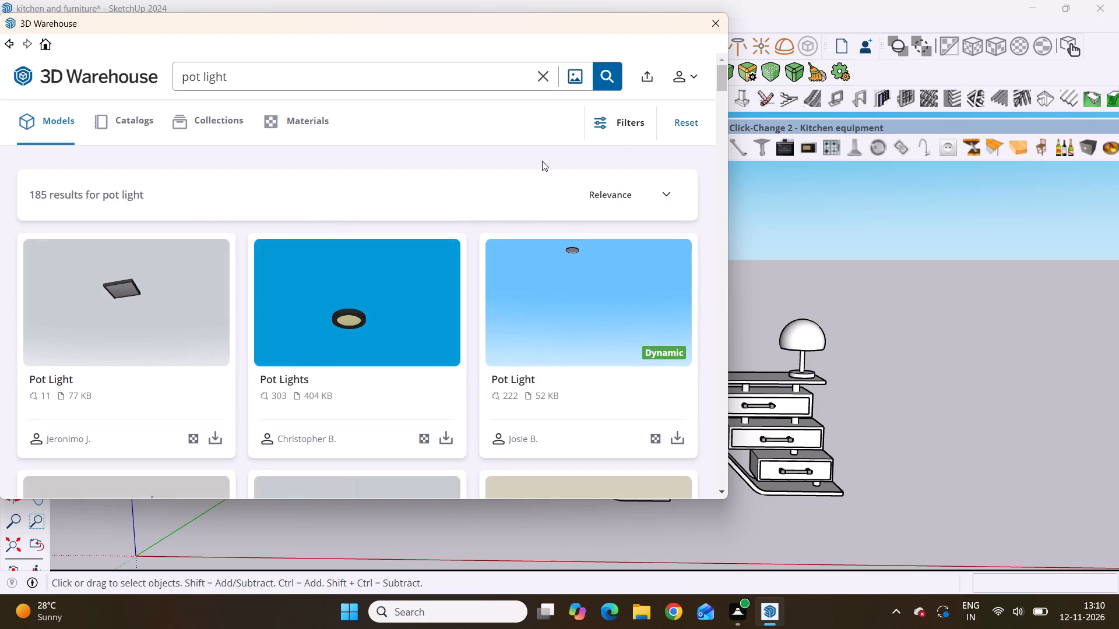
# Browse the pot light models for a piece suited to the console's tabletop.
pyautogui.scroll(-5, 460, 306)
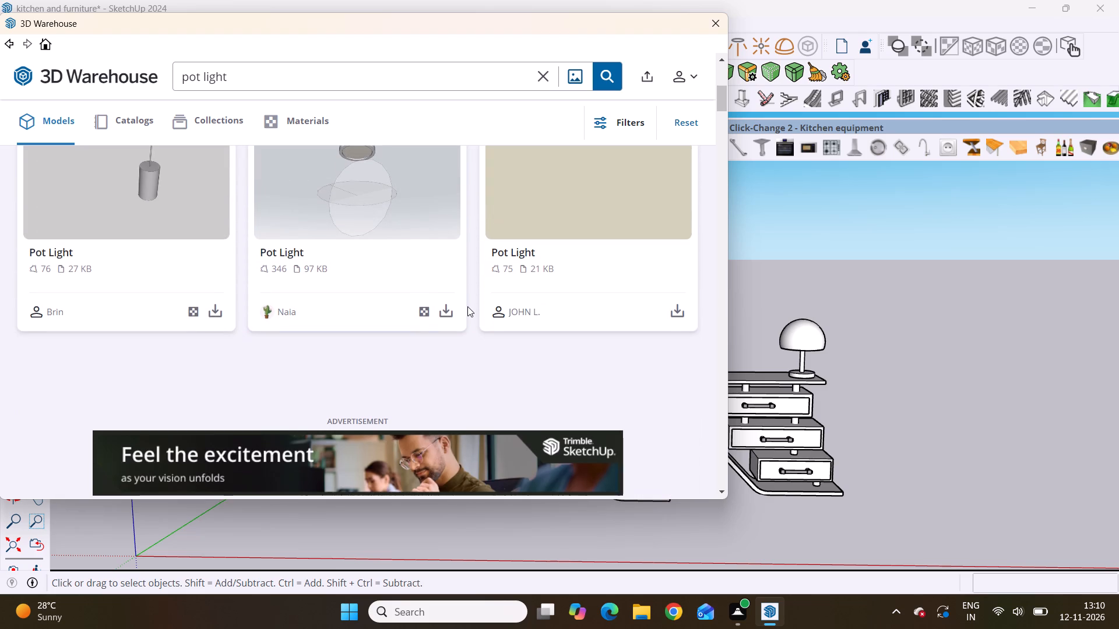
pyautogui.scroll(2, 467, 306)
pyautogui.scroll(-9, 467, 306)
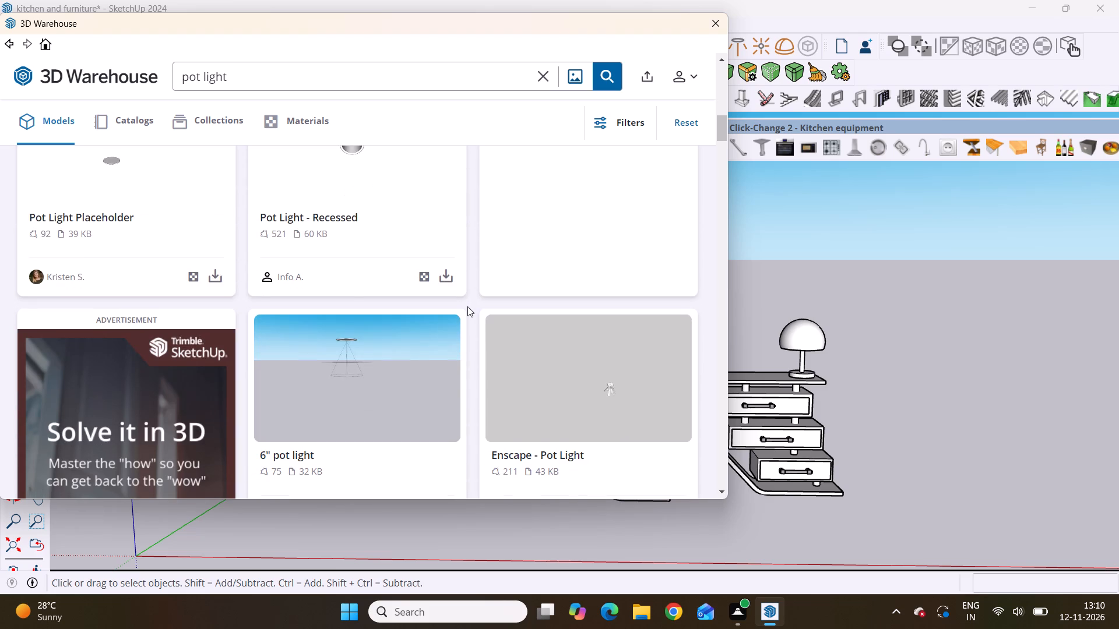
pyautogui.scroll(-5, 467, 306)
pyautogui.scroll(5, 467, 306)
pyautogui.scroll(-6, 467, 306)
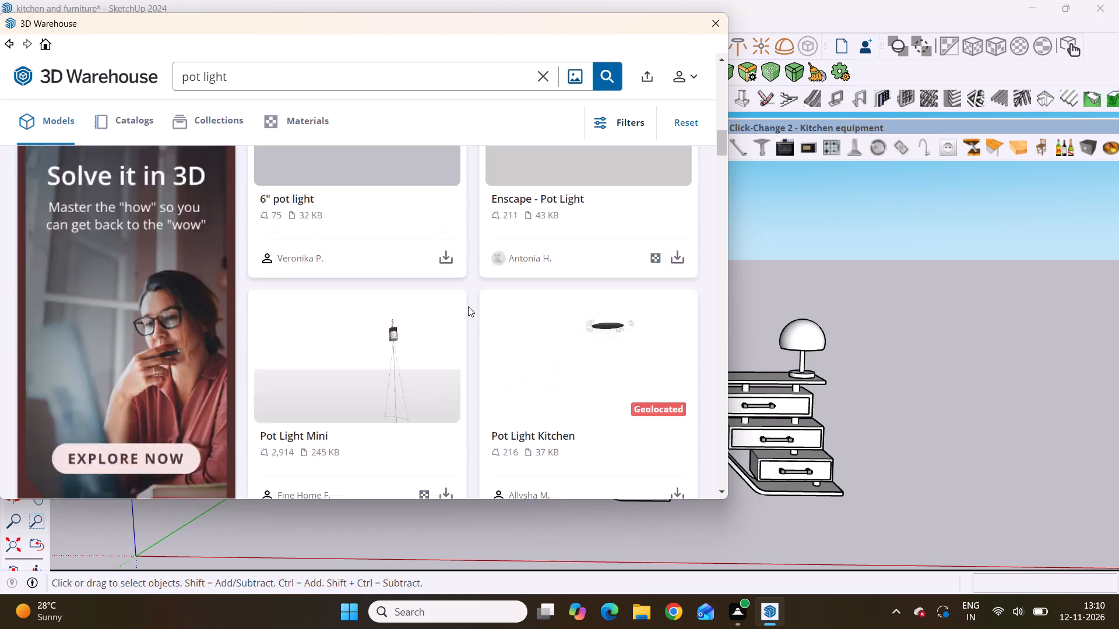
pyautogui.scroll(-3, 472, 306)
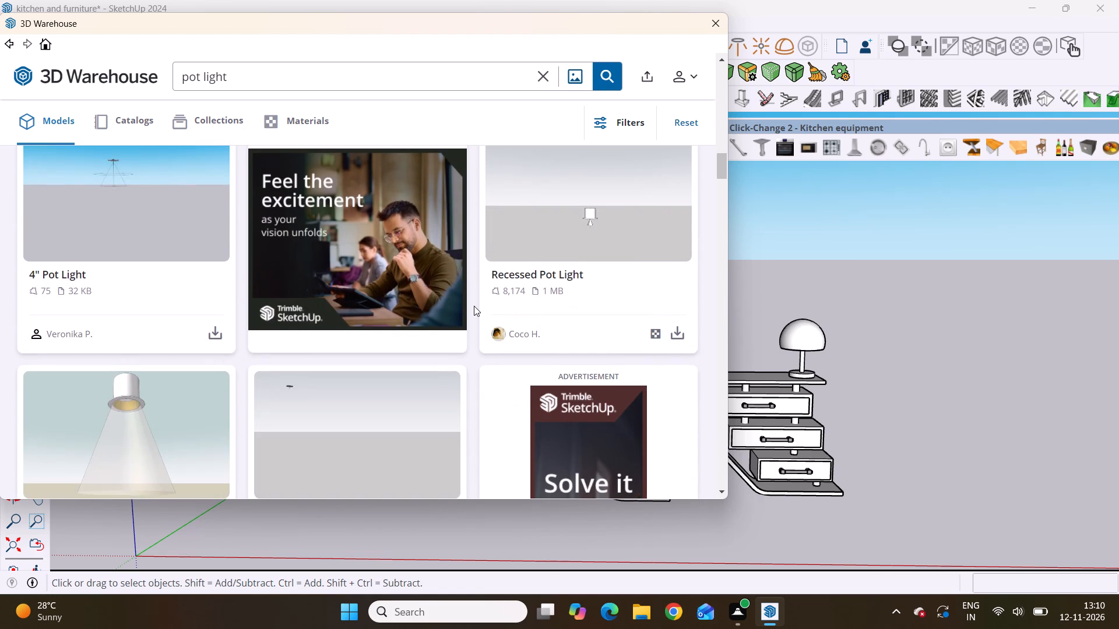
pyautogui.scroll(-14, 474, 306)
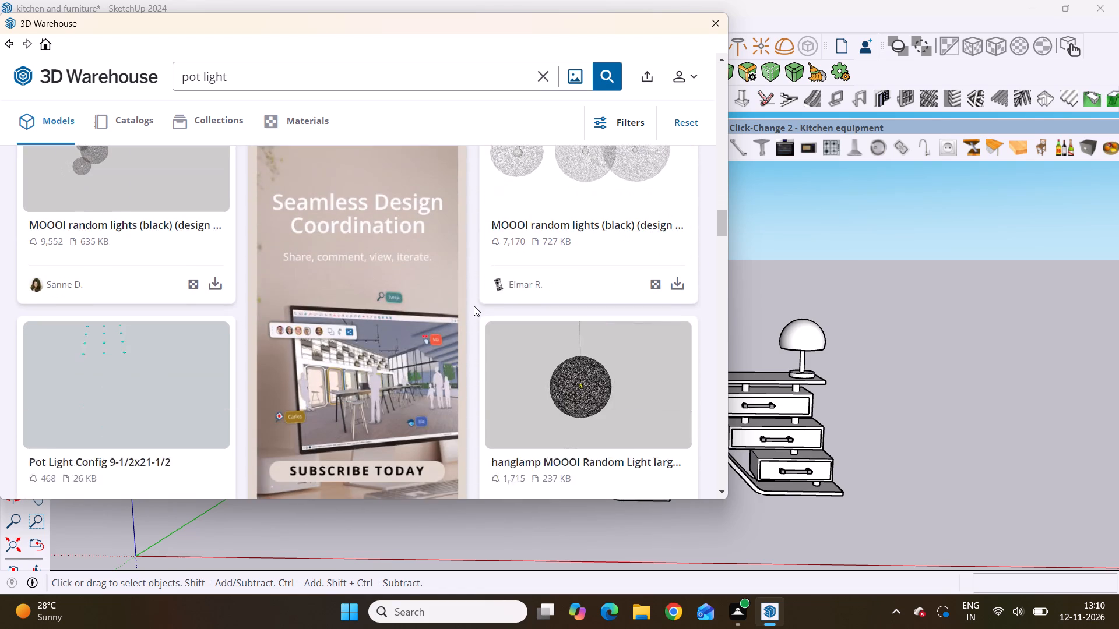
# Extend the 3D Warehouse search term to "pot light for table" and run the search.
pyautogui.click(259, 86)
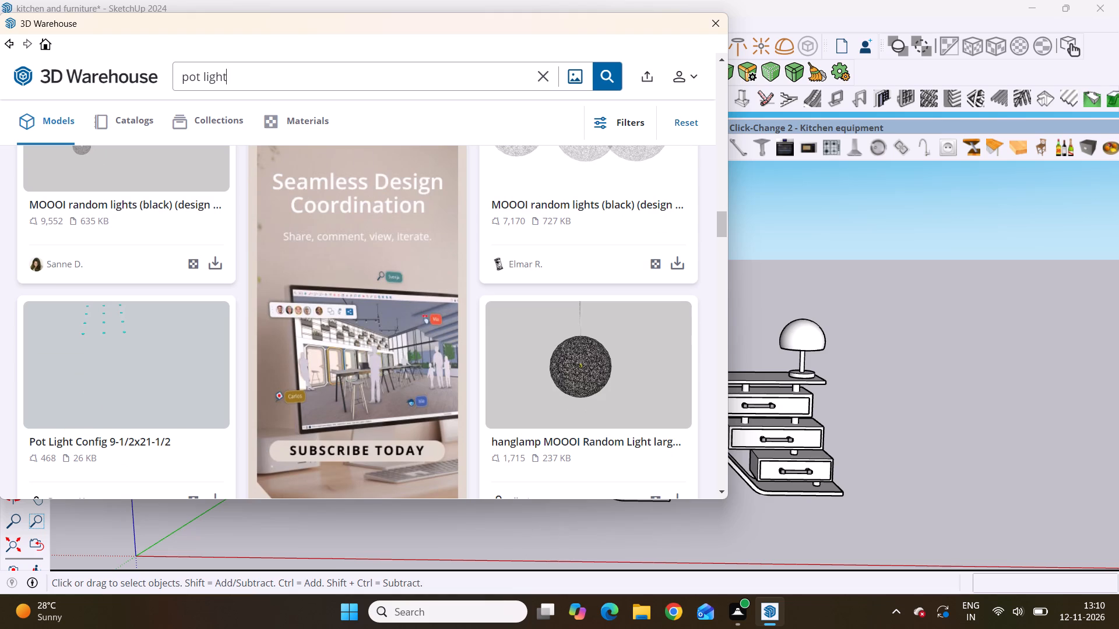
pyautogui.press('space')
pyautogui.write('fo')
pyautogui.write('r ta')
pyautogui.write('ble')
pyautogui.click(610, 76)
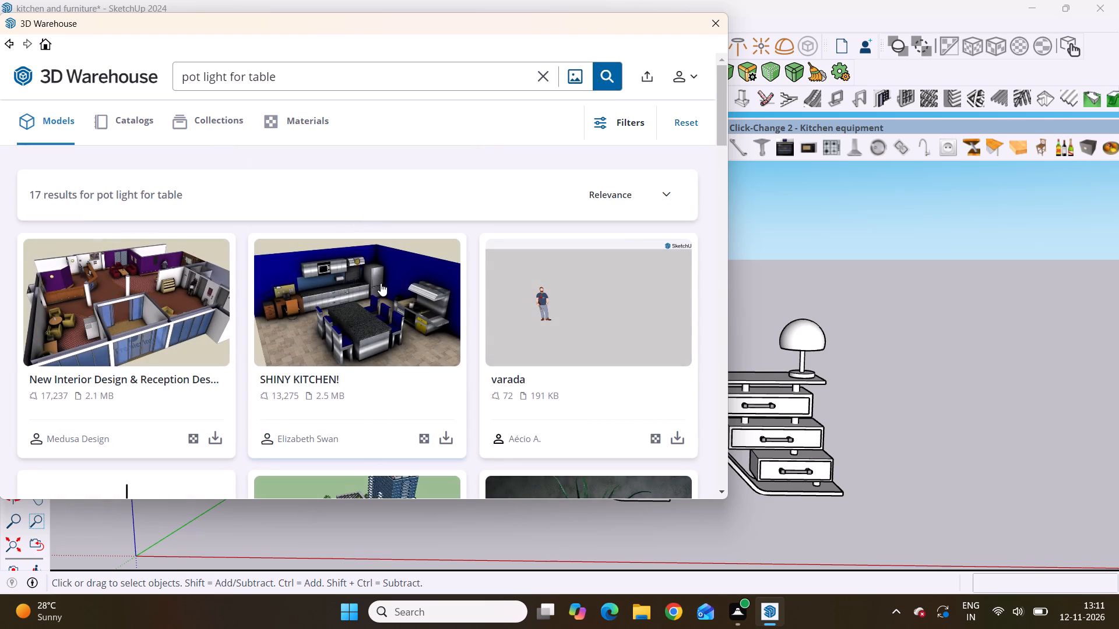
# Look through the "pot light for table" models for a decorative piece to place on the console.
pyautogui.scroll(-4, 381, 283)
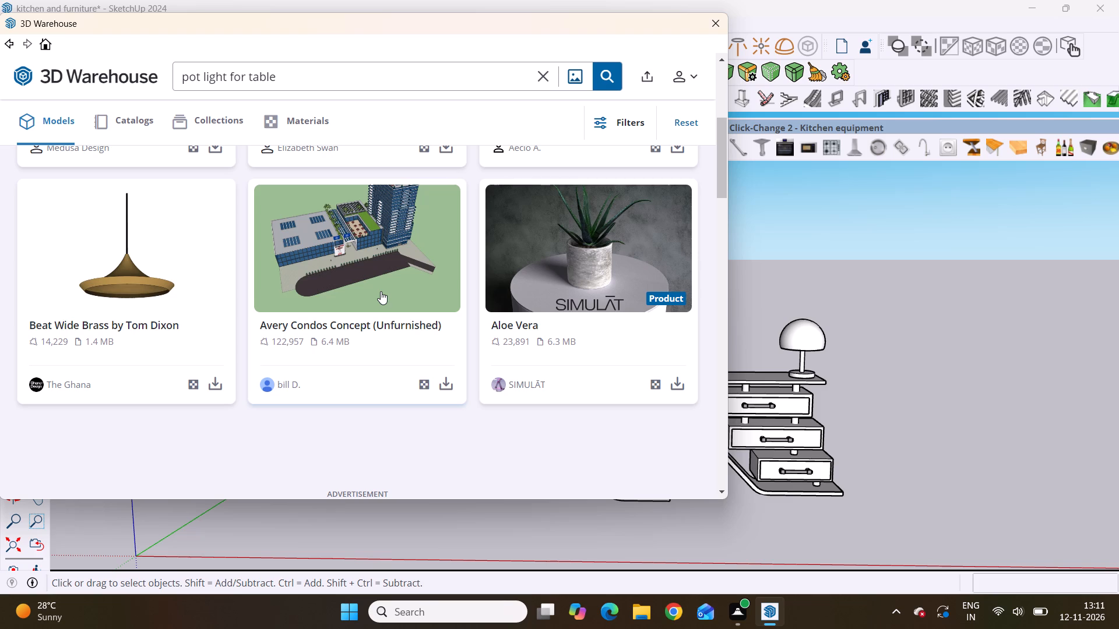
pyautogui.scroll(-9, 381, 291)
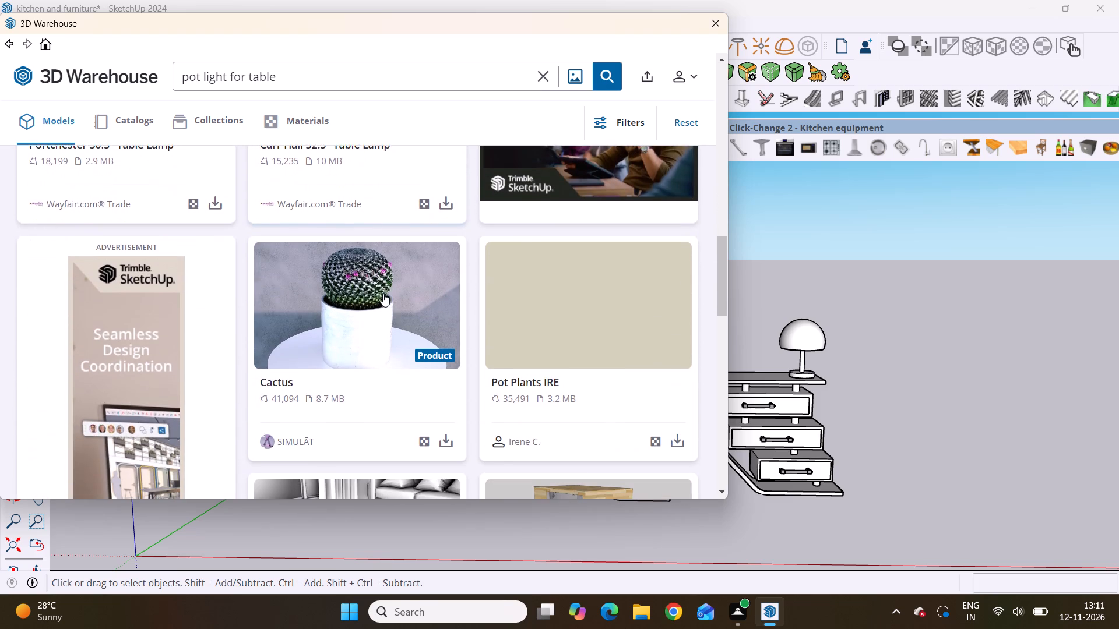
pyautogui.scroll(-2, 383, 294)
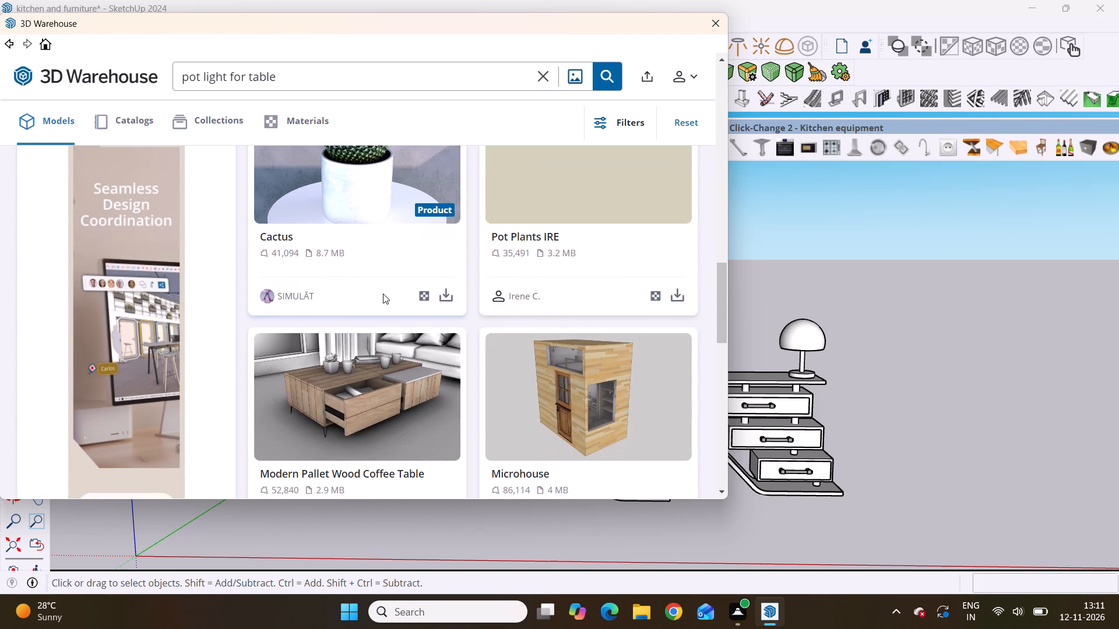
pyautogui.scroll(-10, 383, 294)
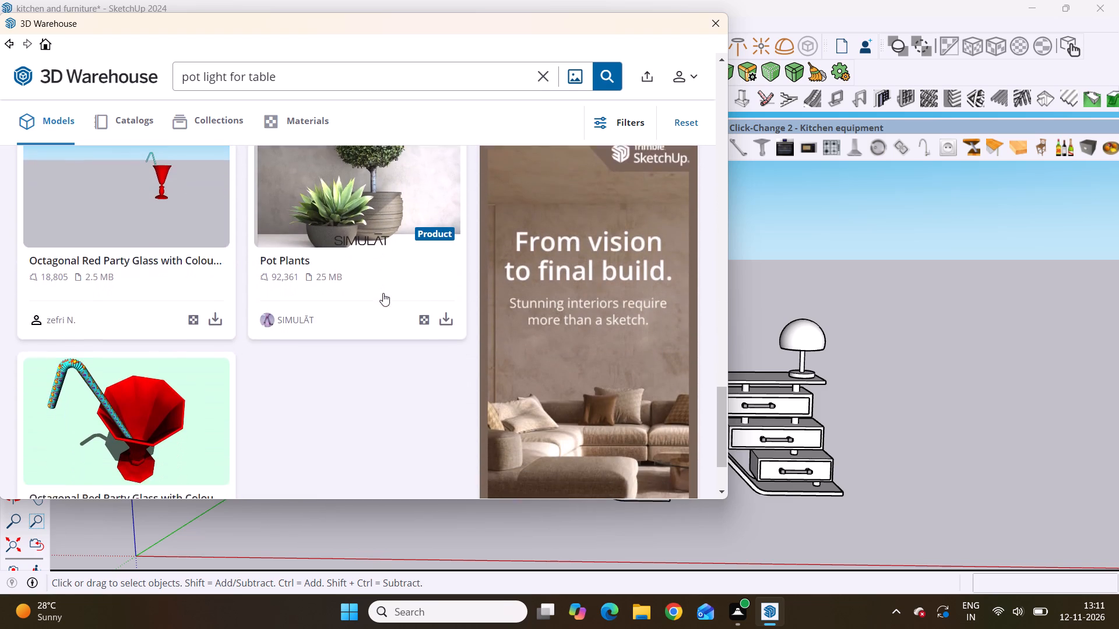
pyautogui.scroll(-10, 383, 292)
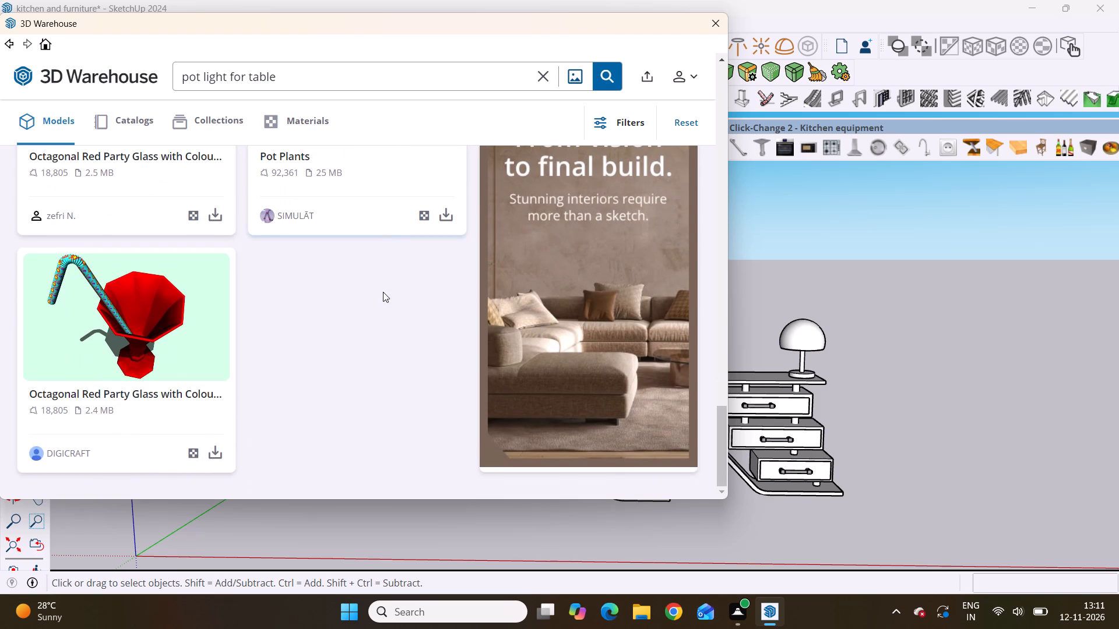
pyautogui.scroll(12, 383, 292)
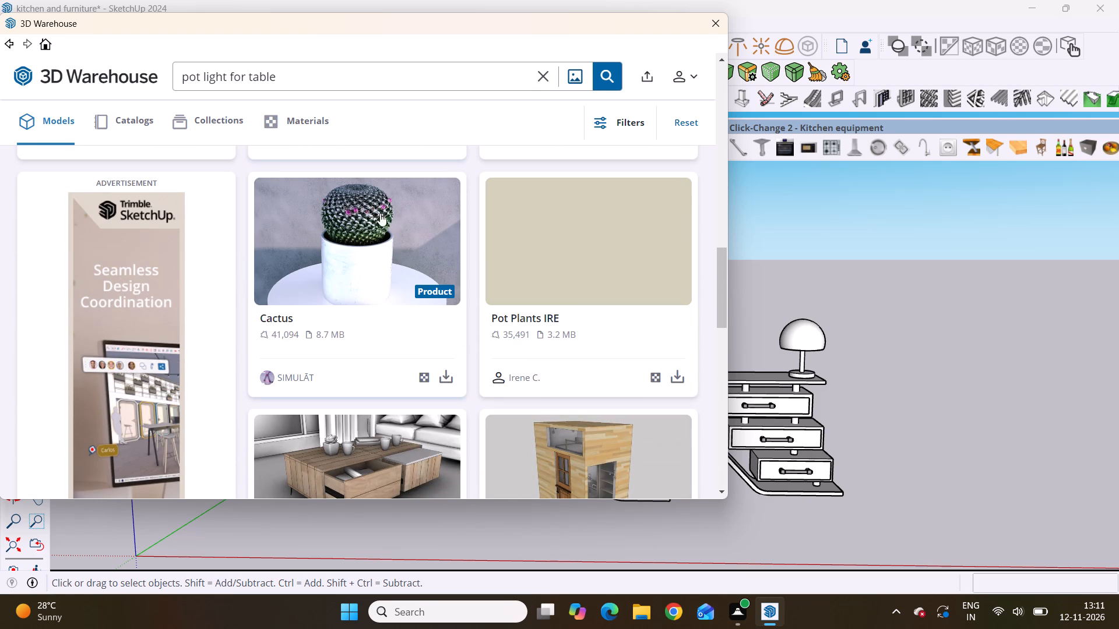
# Load the Cactus model from 3D Warehouse directly into the scene and place it on the drawer side of the console.
pyautogui.click(442, 377)
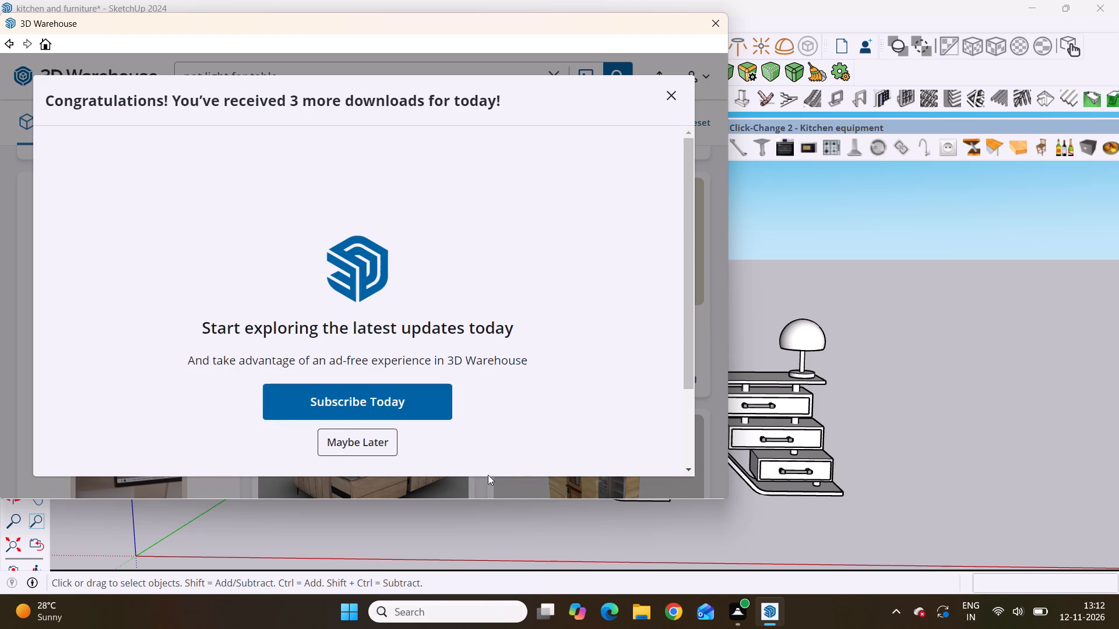
pyautogui.click(343, 437)
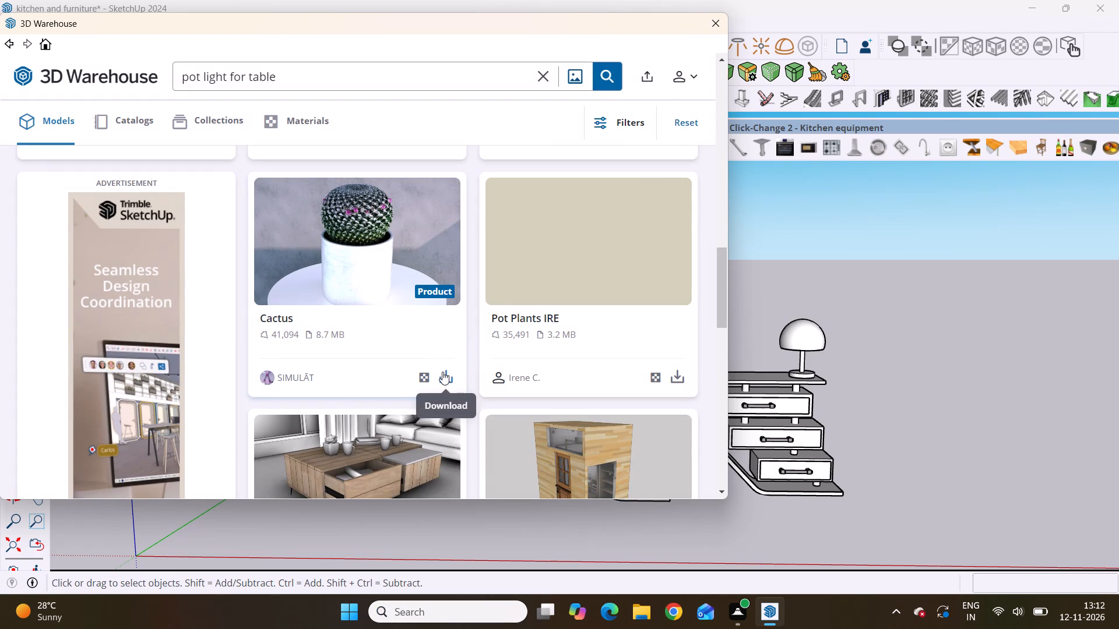
pyautogui.click(442, 372)
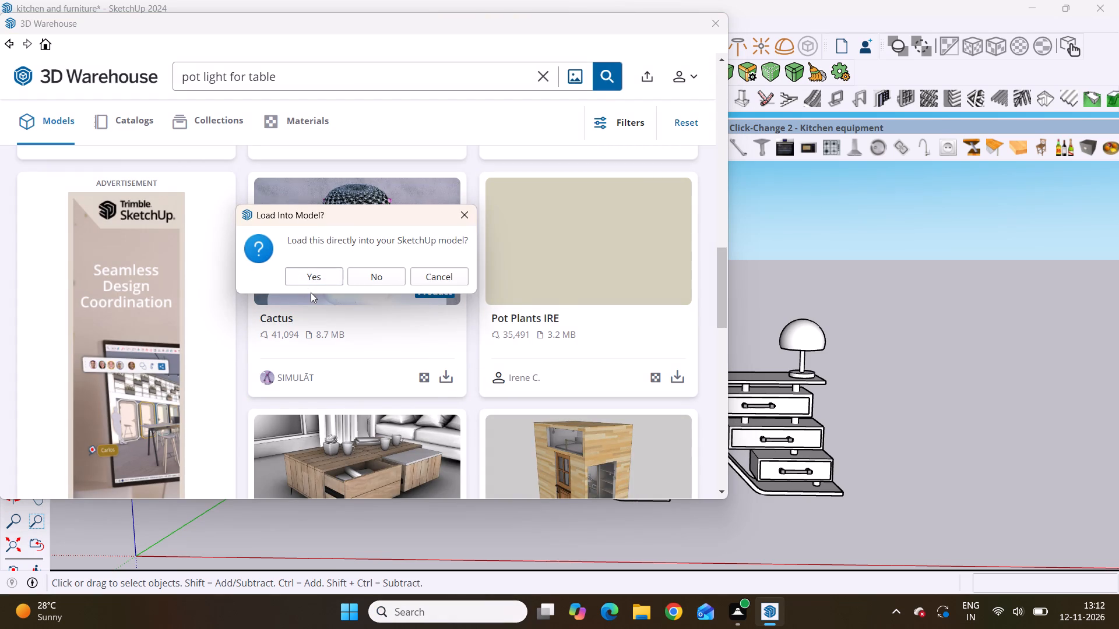
pyautogui.click(318, 280)
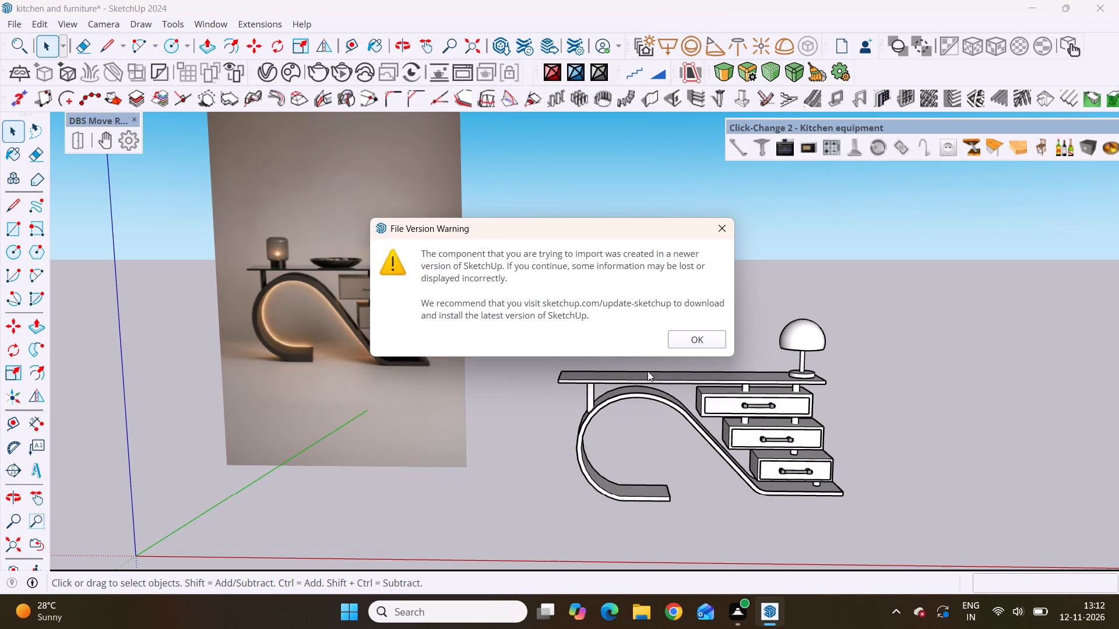
pyautogui.click(694, 345)
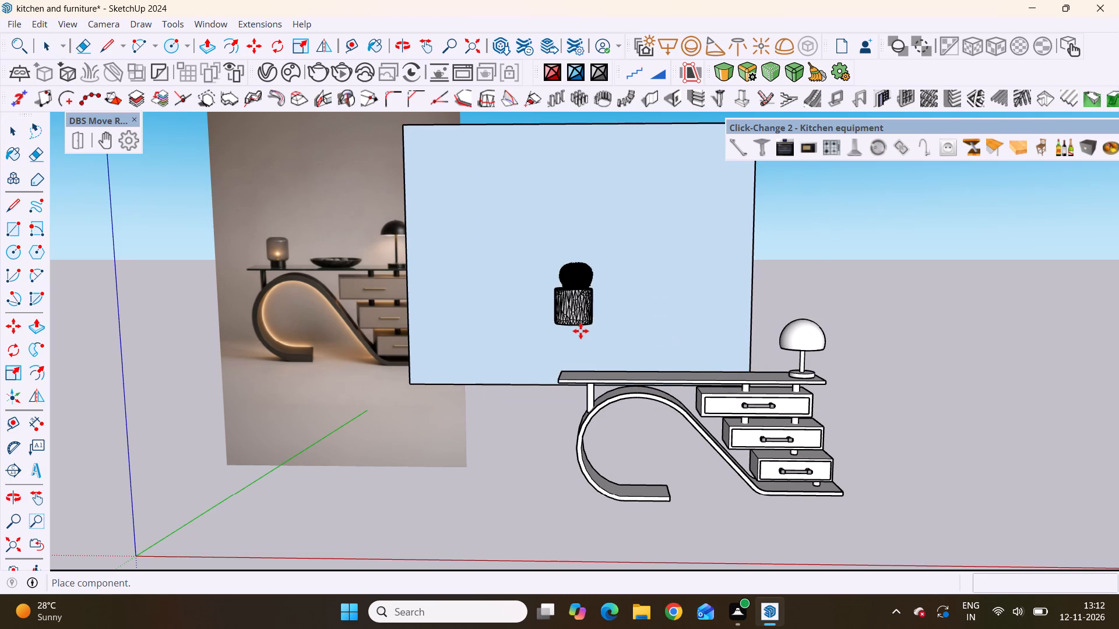
pyautogui.scroll(-2, 505, 425)
pyautogui.scroll(-5, 442, 465)
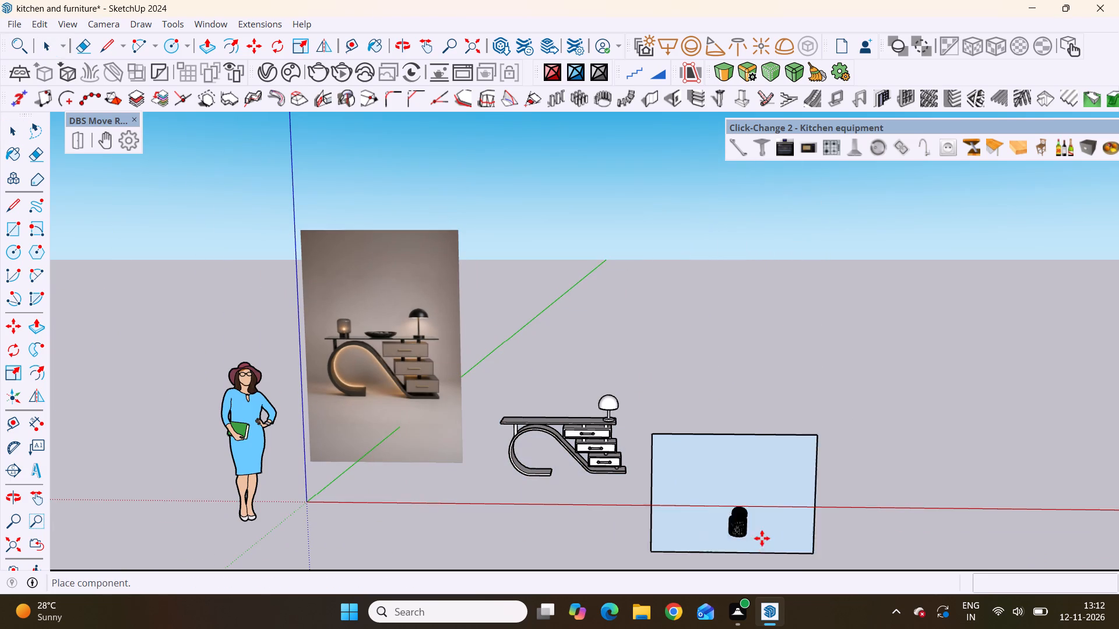
pyautogui.click(738, 487)
# Open the cactus component for editing and delete the large background panel behind the pot.
pyautogui.scroll(9, 752, 488)
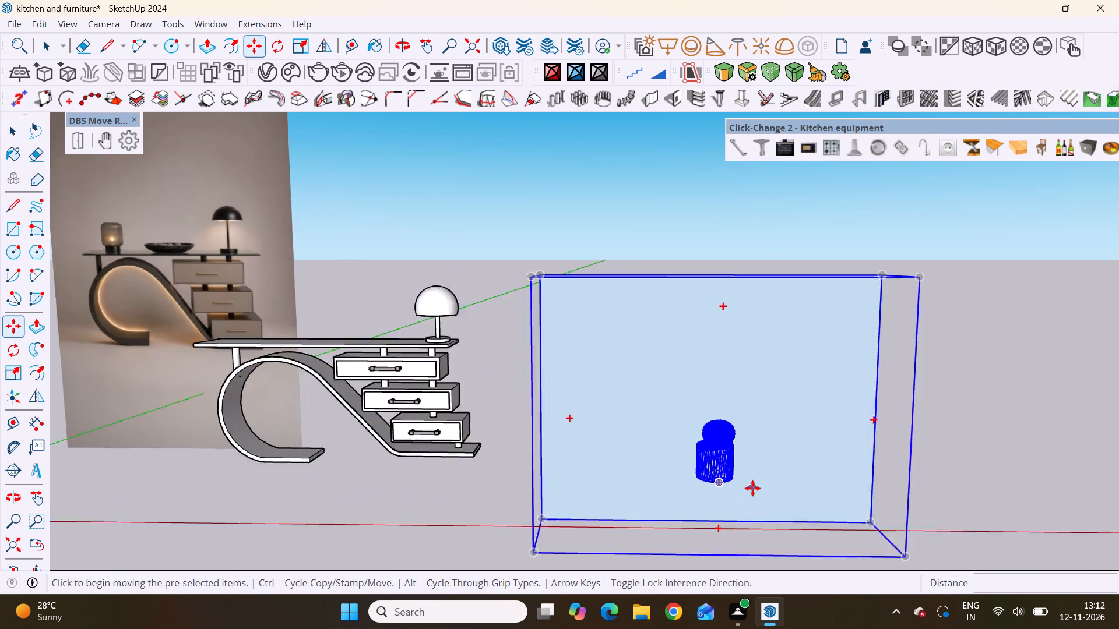
pyautogui.scroll(1, 752, 488)
pyautogui.press('space')
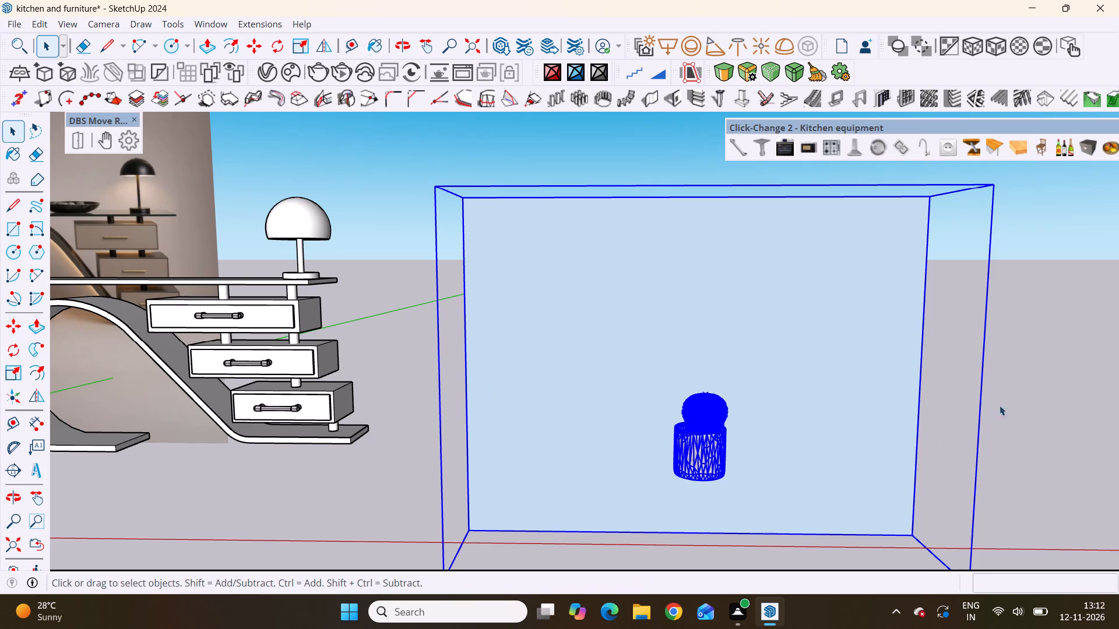
pyautogui.click(1015, 404)
pyautogui.click(812, 371)
pyautogui.doubleClick(814, 370)
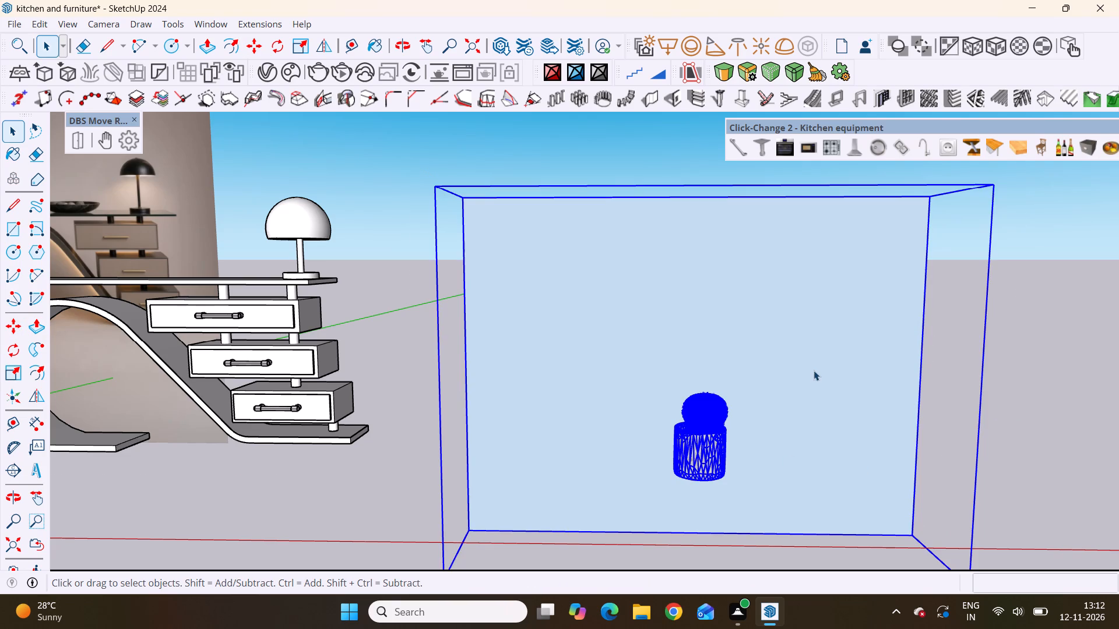
pyautogui.click(814, 370)
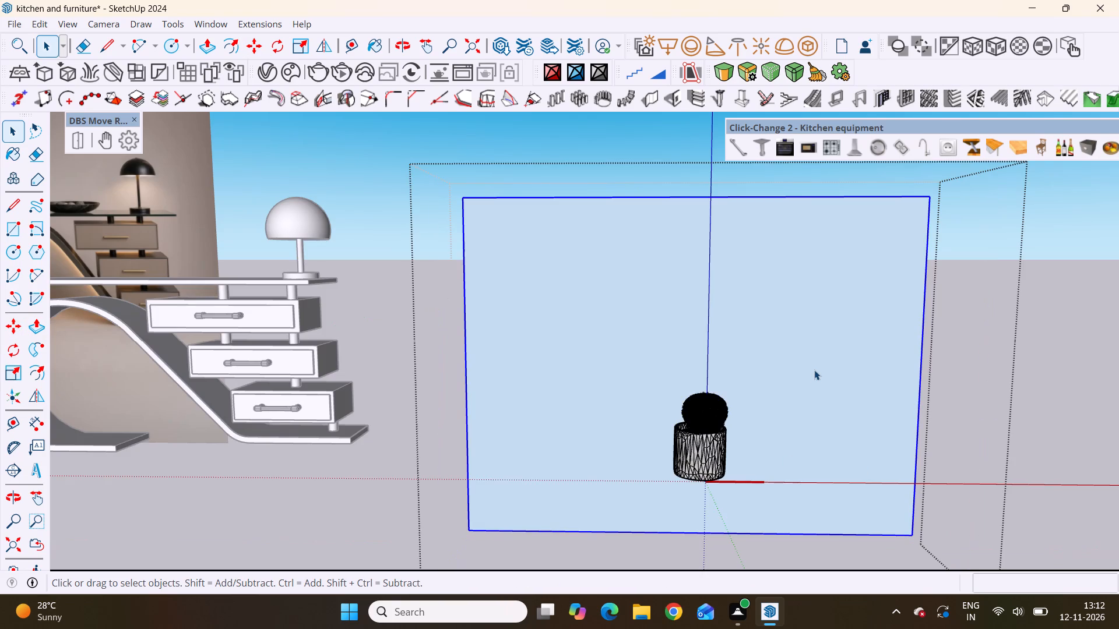
pyautogui.press('Delete')
# Move the pot alone about 11/16" along the red axis beneath the cactus.
pyautogui.scroll(8, 708, 467)
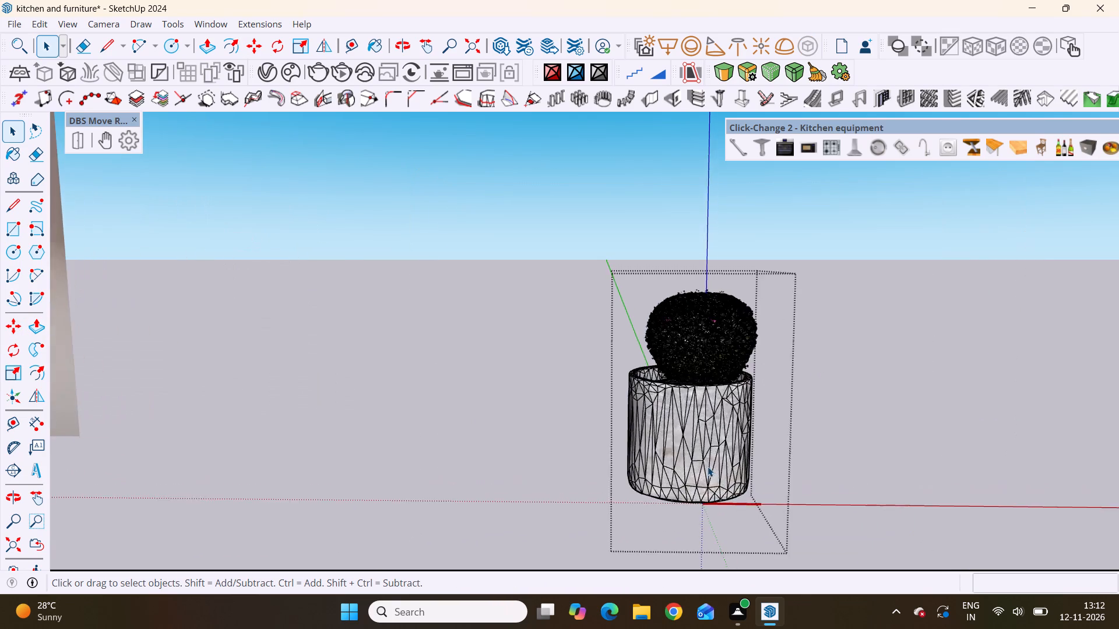
pyautogui.scroll(4, 708, 467)
pyautogui.click(805, 373)
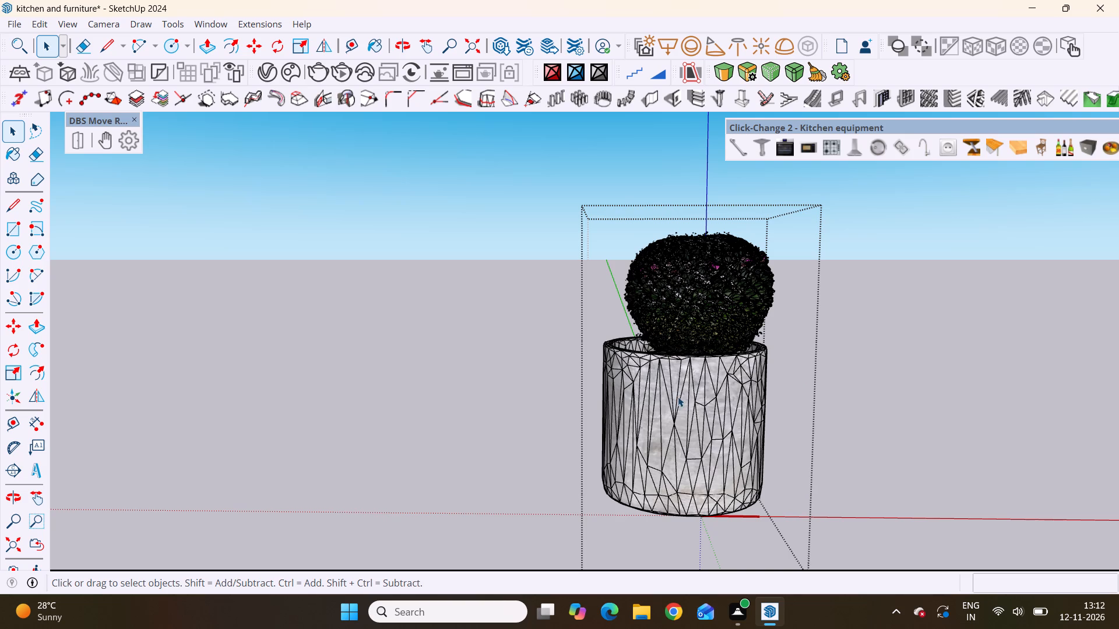
pyautogui.scroll(4, 701, 408)
pyautogui.scroll(-4, 701, 408)
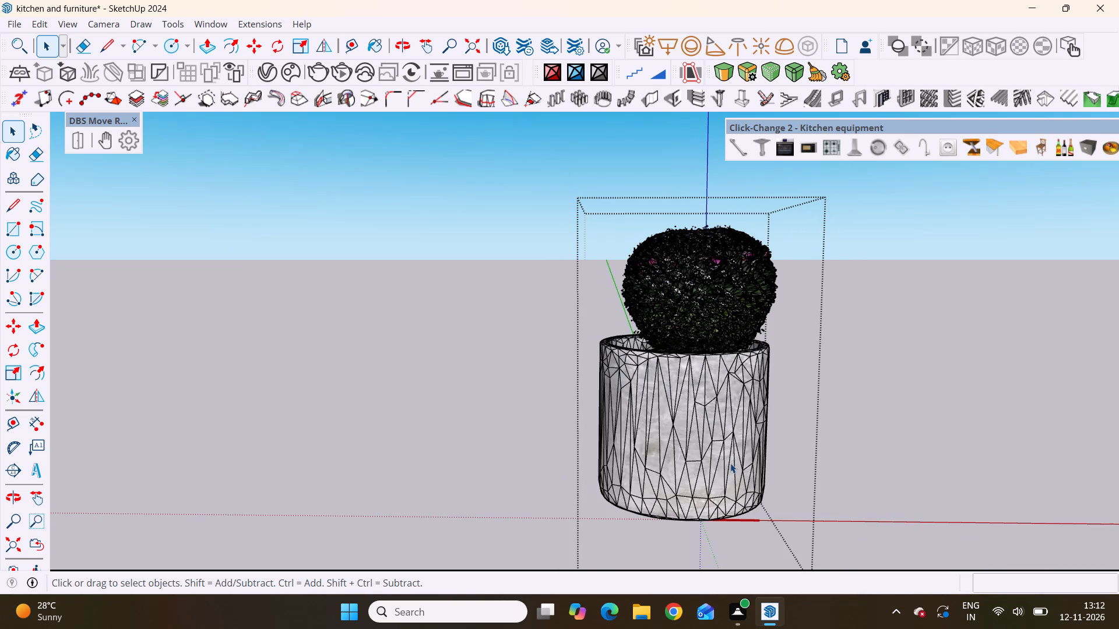
pyautogui.press('m')
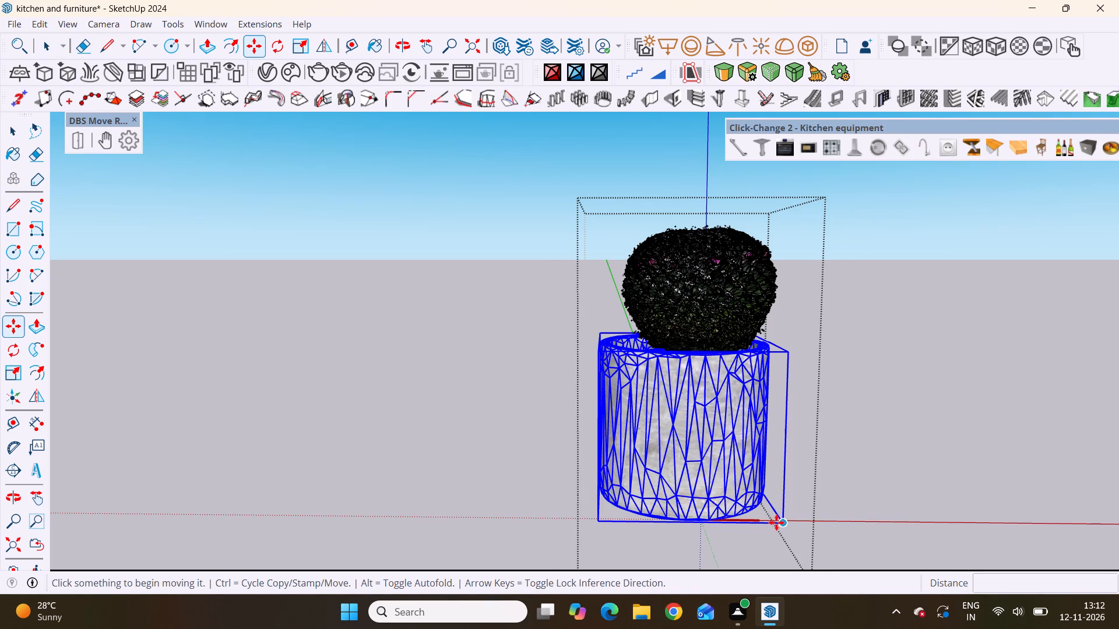
pyautogui.click(780, 522)
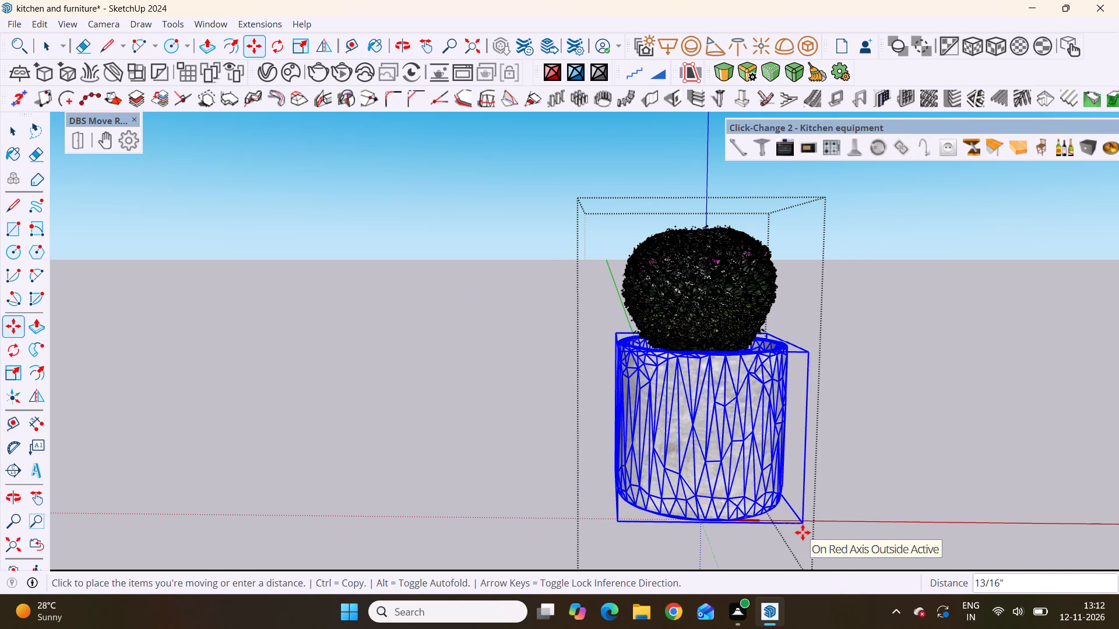
pyautogui.press('Escape')
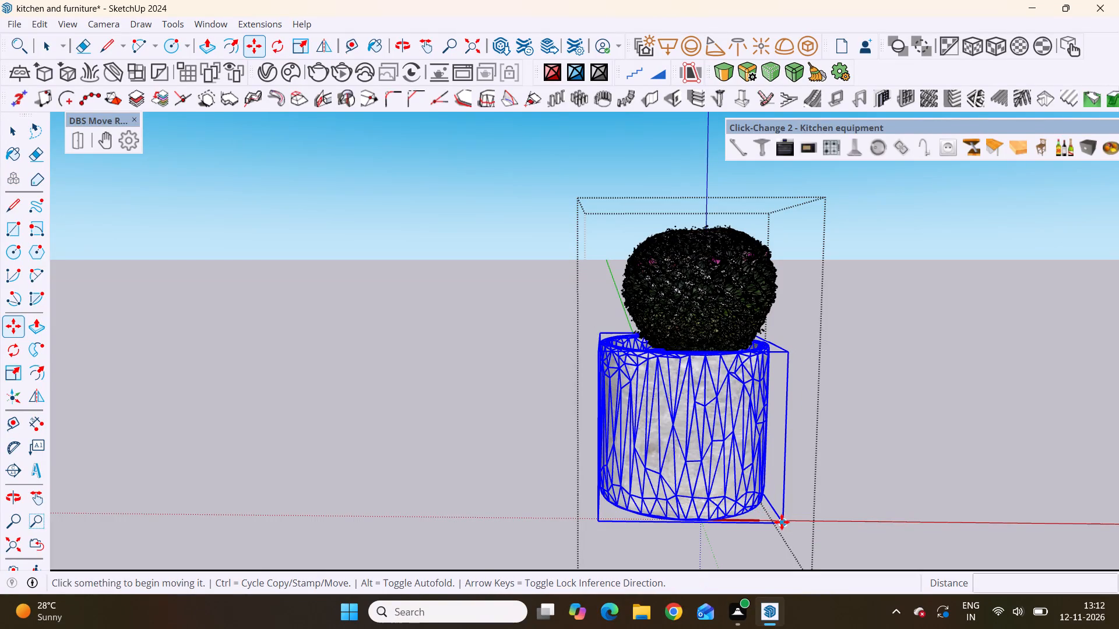
pyautogui.click(783, 522)
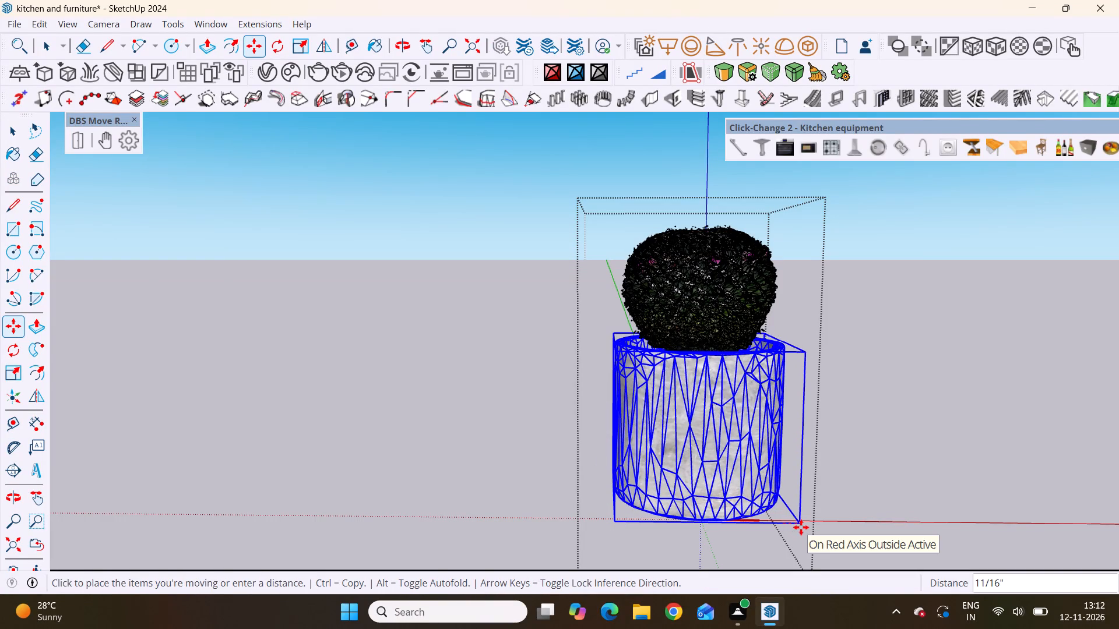
pyautogui.click(801, 527)
pyautogui.press('space')
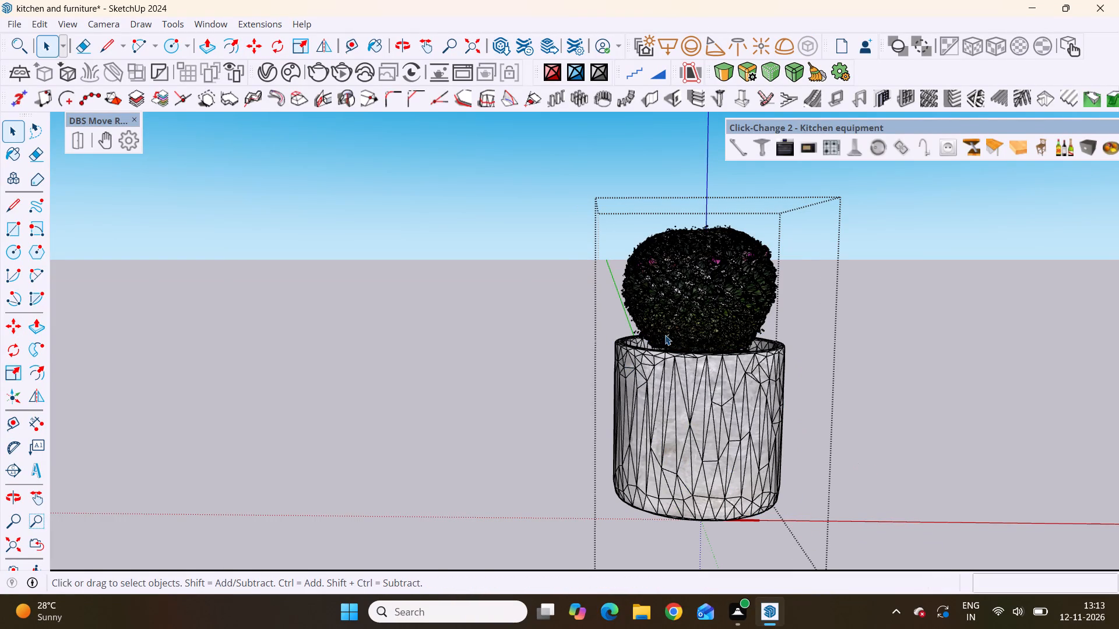
# Move the cactus and pot together onto the console's tabletop at the end opposite the lamp, and leave the component.
pyautogui.click(689, 326)
pyautogui.moveTo(930, 241); pyautogui.dragTo(560, 514)
pyautogui.press('m')
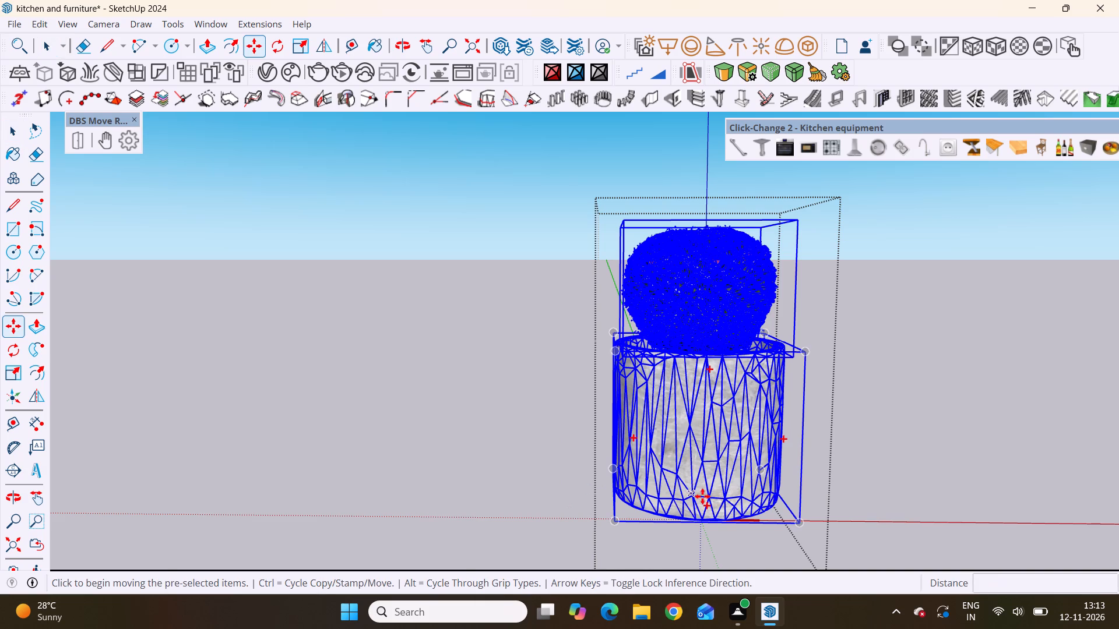
pyautogui.click(798, 526)
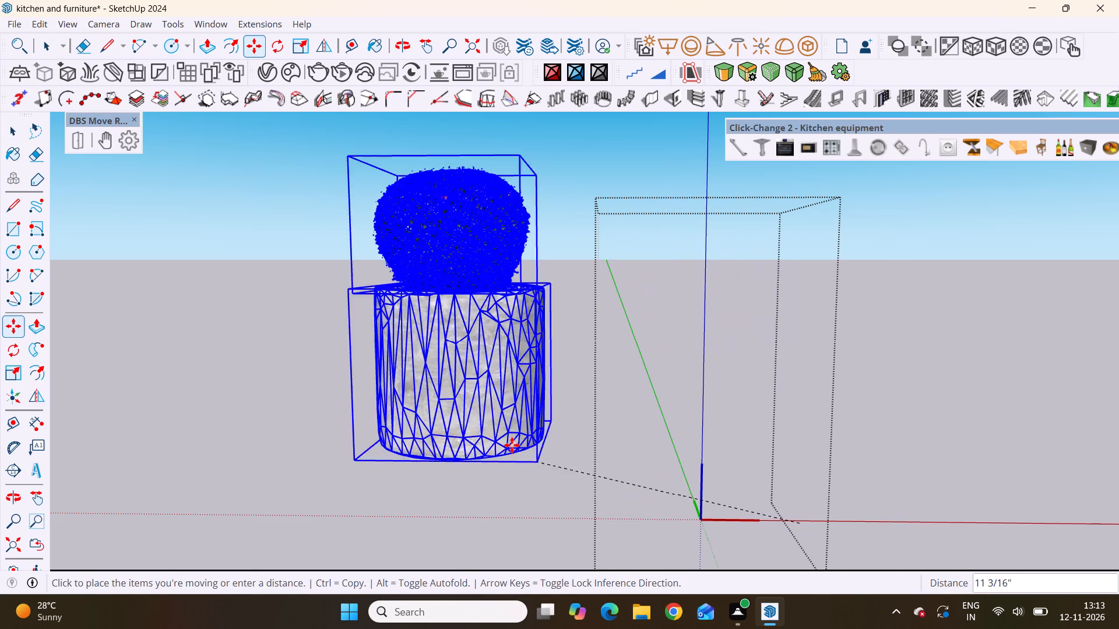
pyautogui.scroll(-20, 576, 487)
pyautogui.scroll(-9, 576, 487)
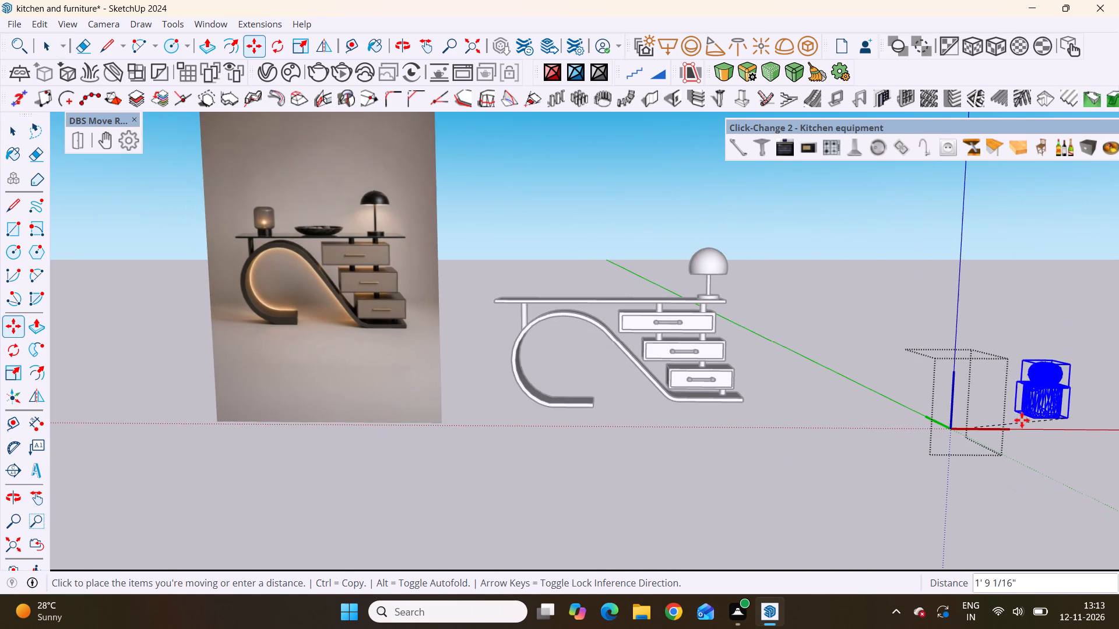
pyautogui.scroll(9, 561, 298)
pyautogui.moveTo(549, 317); pyautogui.dragTo(631, 455, button='middle')
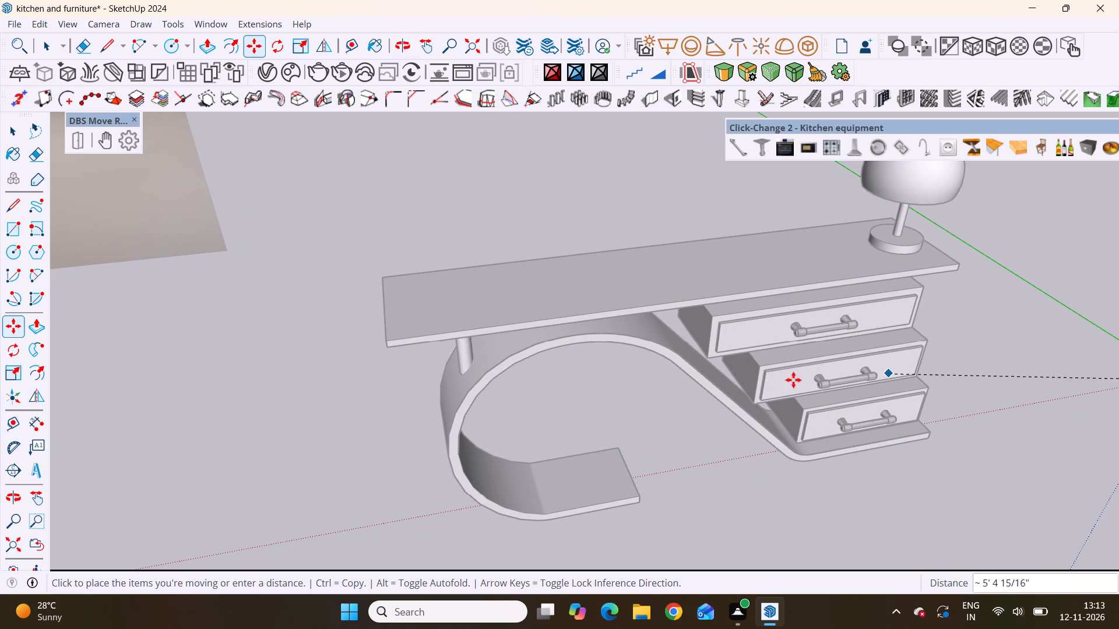
pyautogui.scroll(-6, 501, 291)
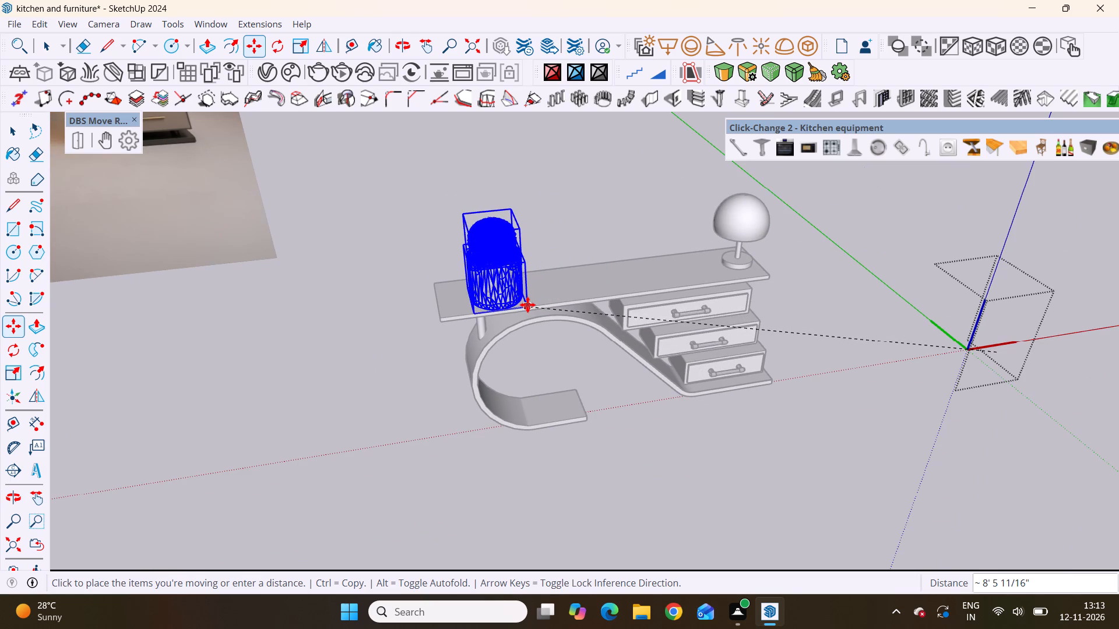
pyautogui.click(527, 305)
pyautogui.scroll(-5, 573, 277)
pyautogui.moveTo(630, 302); pyautogui.dragTo(579, 138, button='middle')
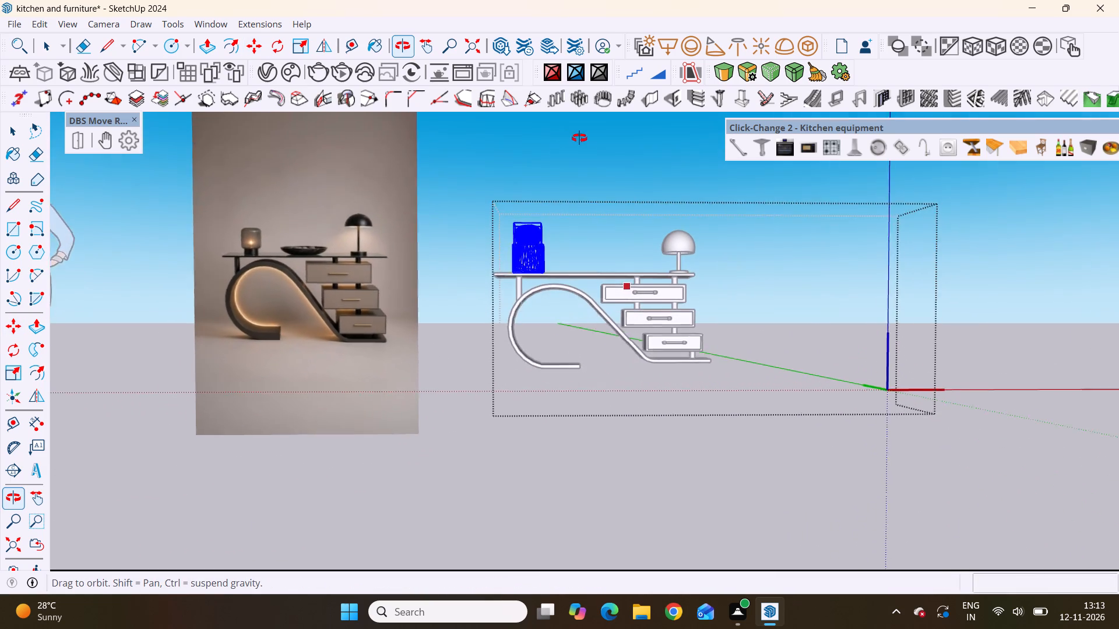
pyautogui.moveTo(579, 138); pyautogui.dragTo(592, 139, button='middle')
pyautogui.scroll(13, 518, 231)
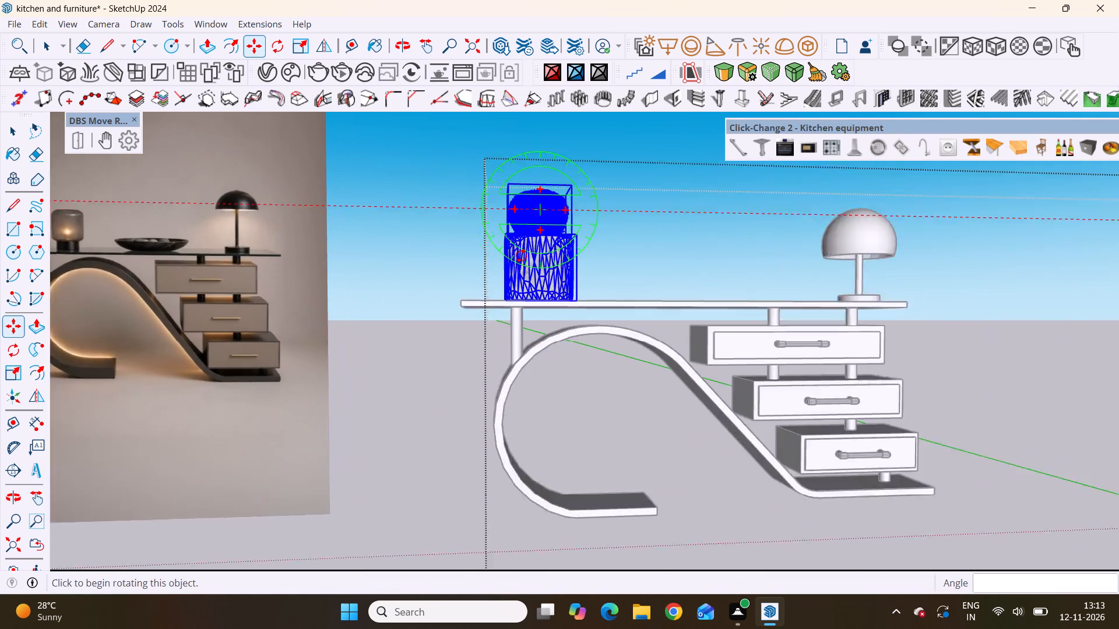
pyautogui.scroll(1, 521, 256)
pyautogui.scroll(-10, 522, 256)
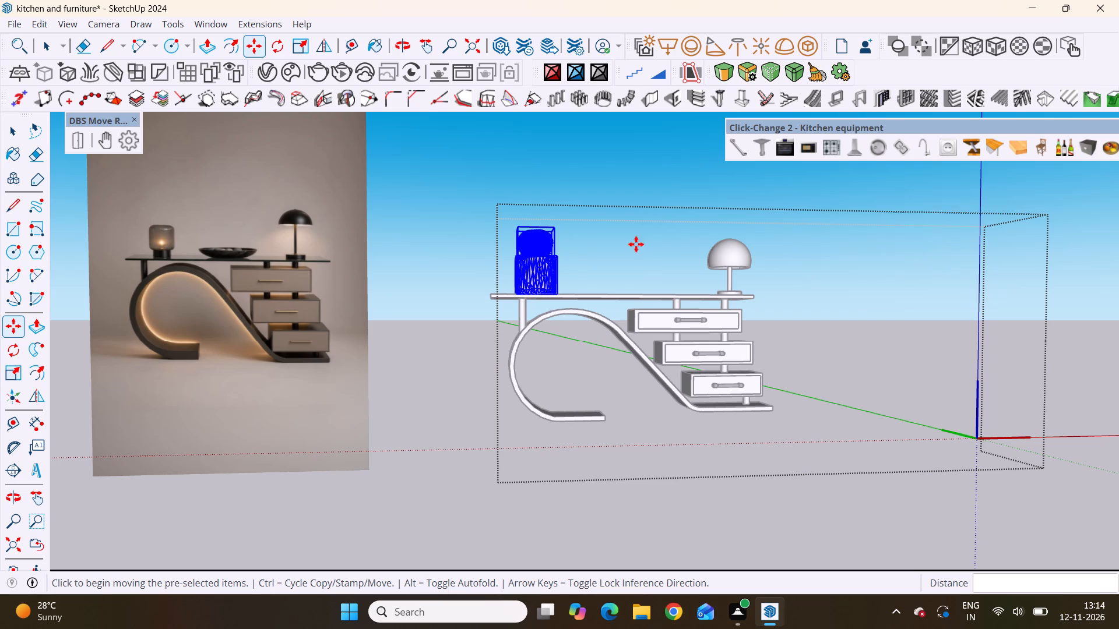
pyautogui.scroll(-4, 573, 288)
pyautogui.press('space')
pyautogui.click(547, 188)
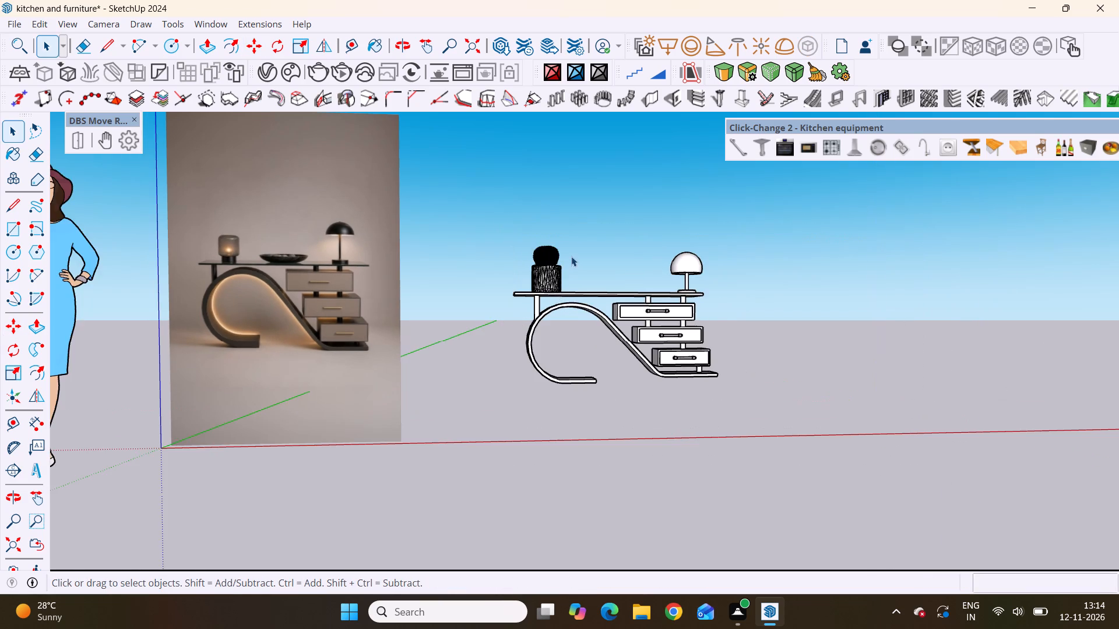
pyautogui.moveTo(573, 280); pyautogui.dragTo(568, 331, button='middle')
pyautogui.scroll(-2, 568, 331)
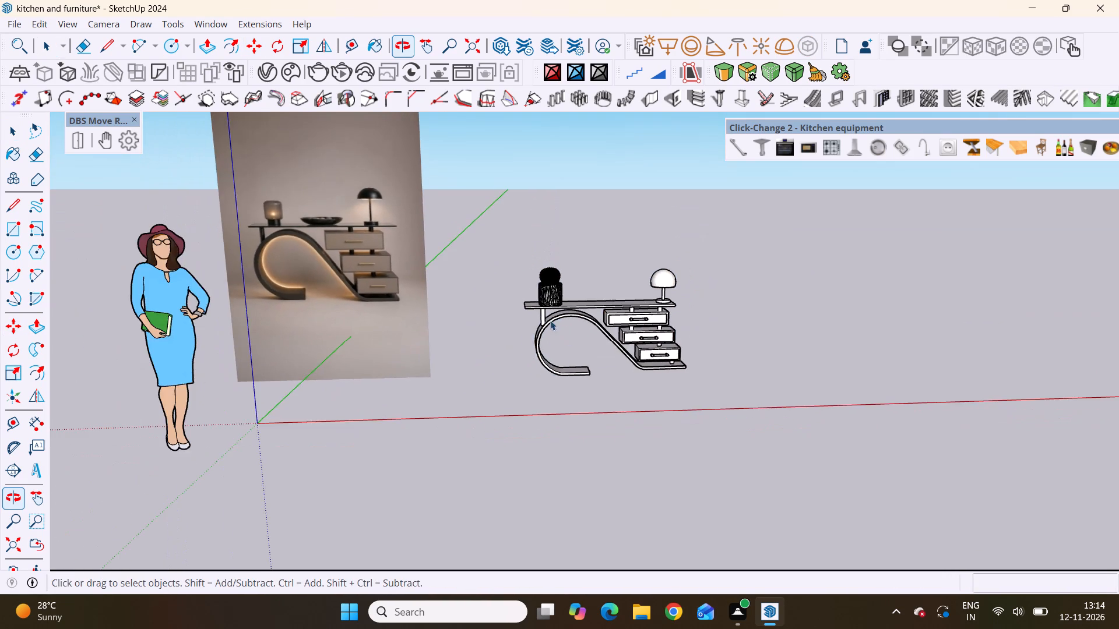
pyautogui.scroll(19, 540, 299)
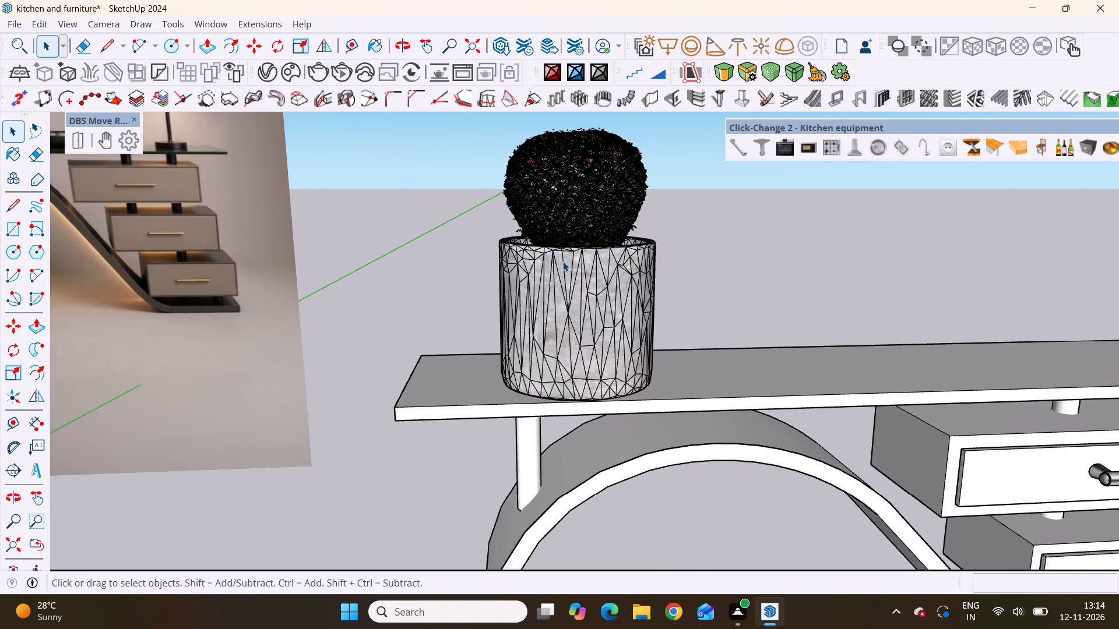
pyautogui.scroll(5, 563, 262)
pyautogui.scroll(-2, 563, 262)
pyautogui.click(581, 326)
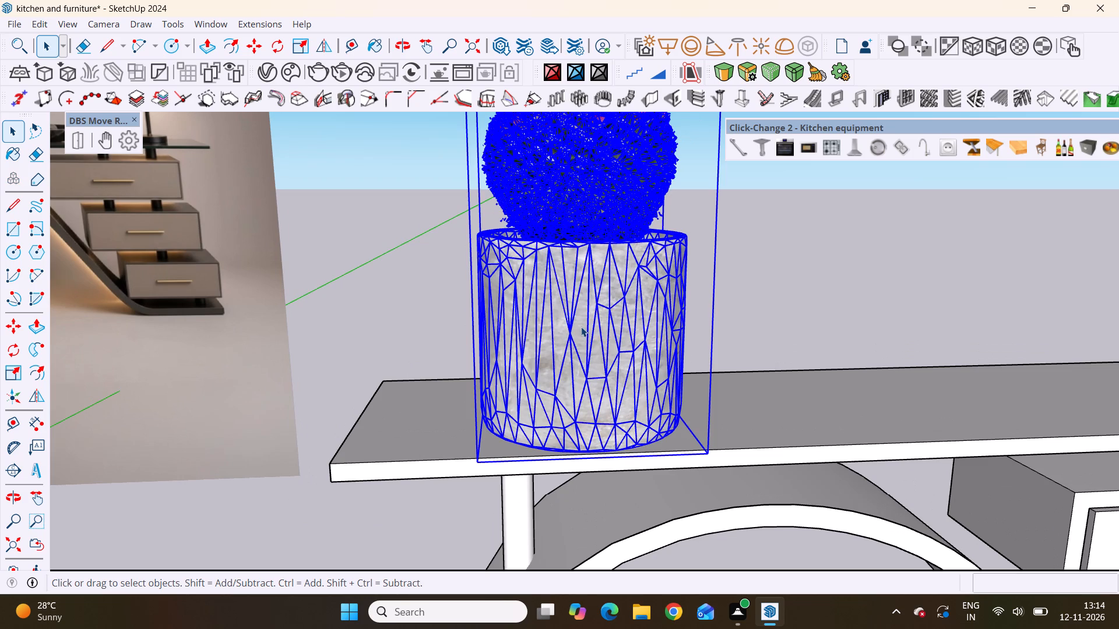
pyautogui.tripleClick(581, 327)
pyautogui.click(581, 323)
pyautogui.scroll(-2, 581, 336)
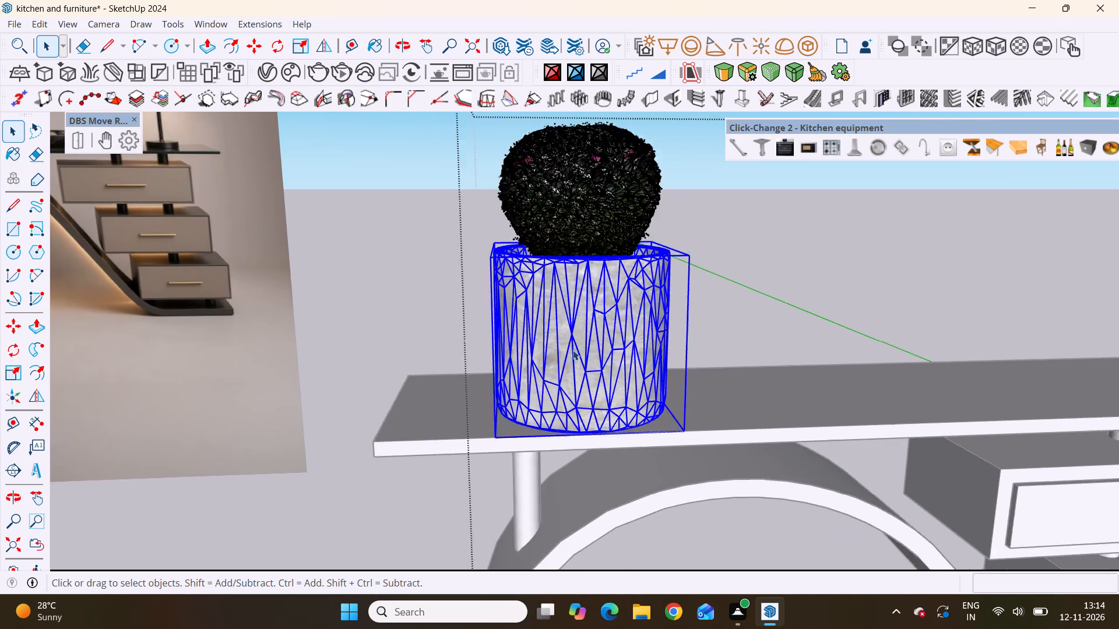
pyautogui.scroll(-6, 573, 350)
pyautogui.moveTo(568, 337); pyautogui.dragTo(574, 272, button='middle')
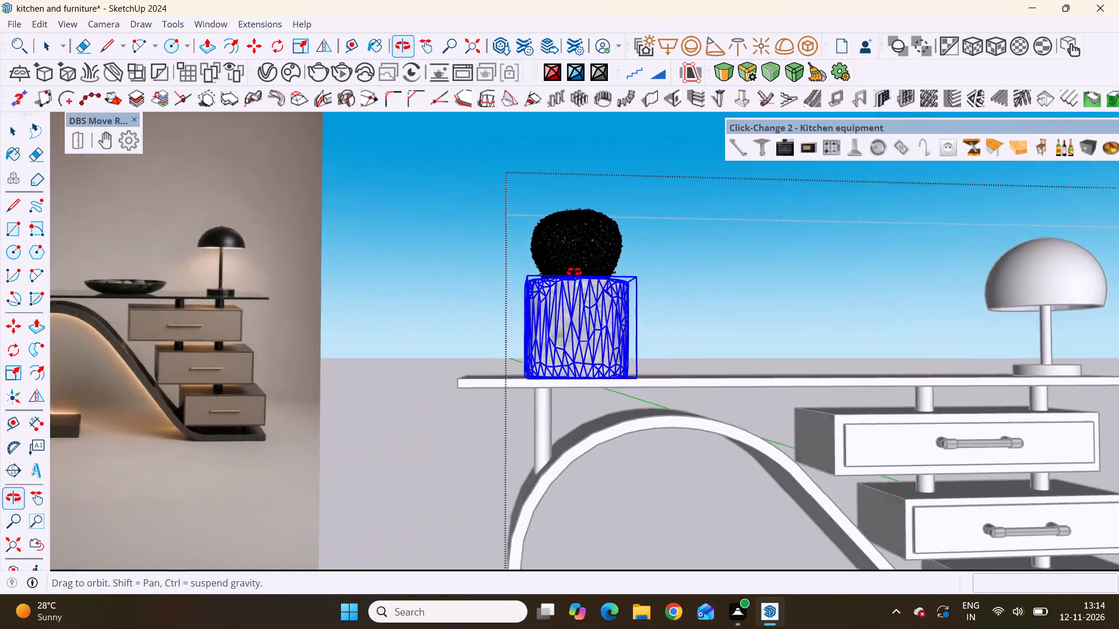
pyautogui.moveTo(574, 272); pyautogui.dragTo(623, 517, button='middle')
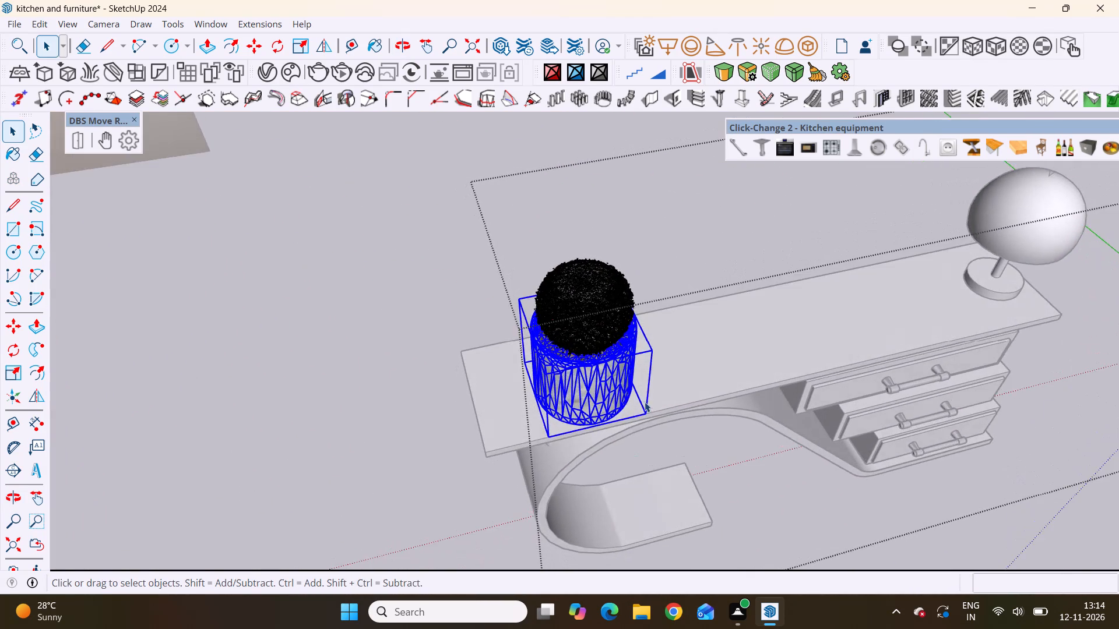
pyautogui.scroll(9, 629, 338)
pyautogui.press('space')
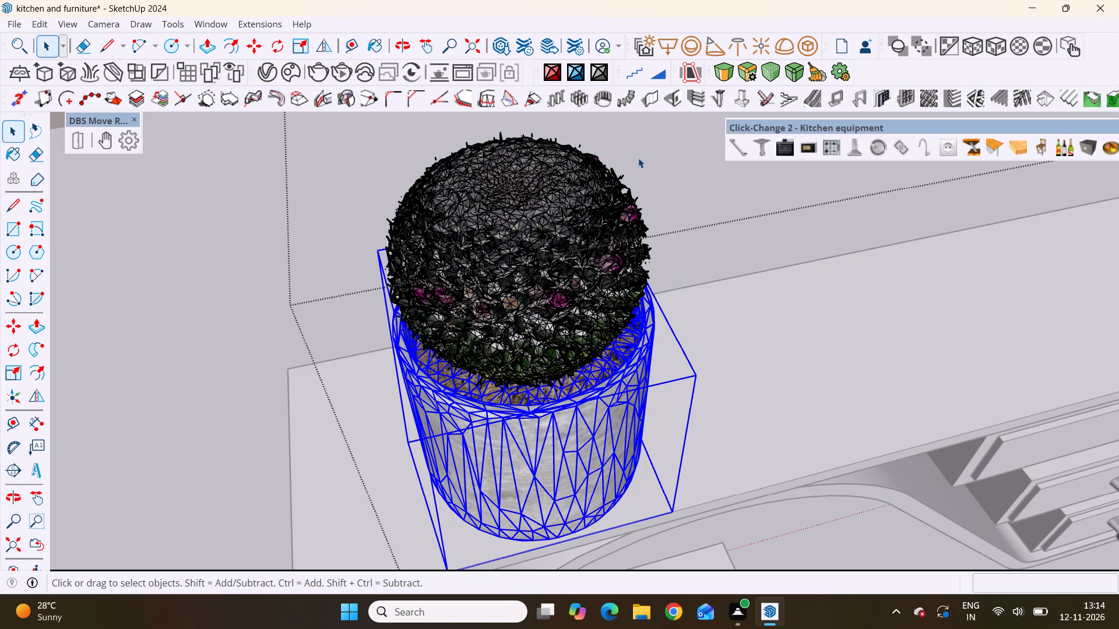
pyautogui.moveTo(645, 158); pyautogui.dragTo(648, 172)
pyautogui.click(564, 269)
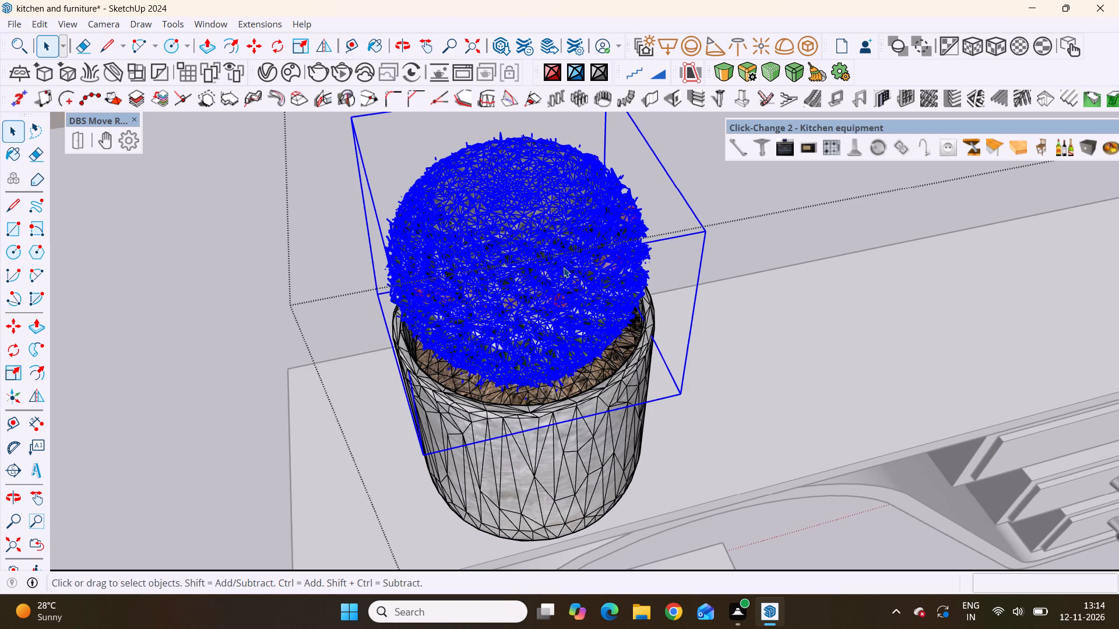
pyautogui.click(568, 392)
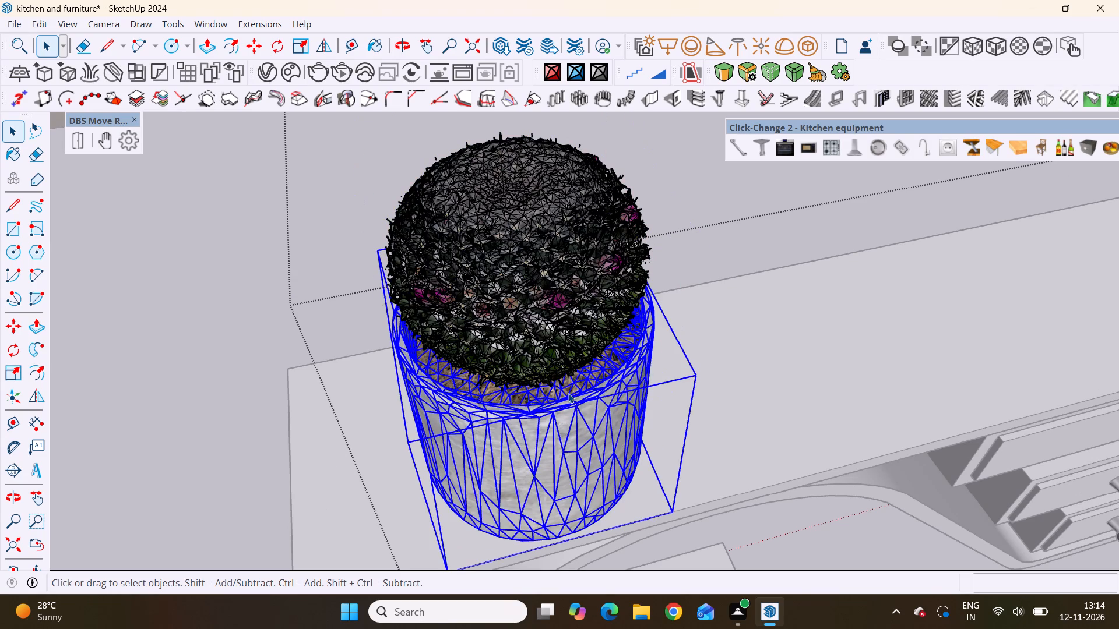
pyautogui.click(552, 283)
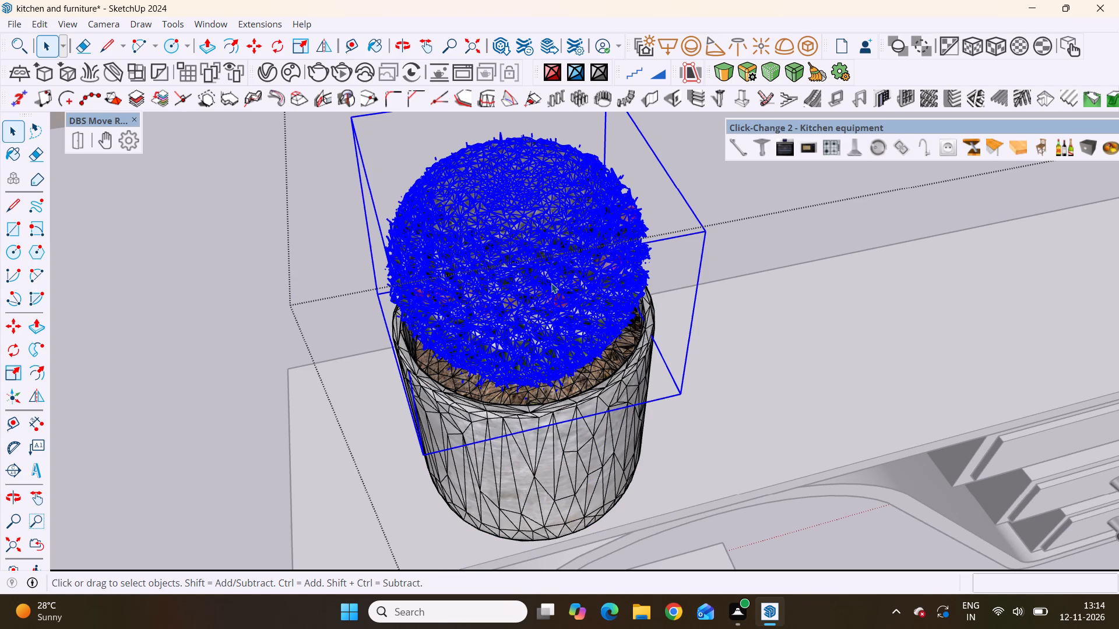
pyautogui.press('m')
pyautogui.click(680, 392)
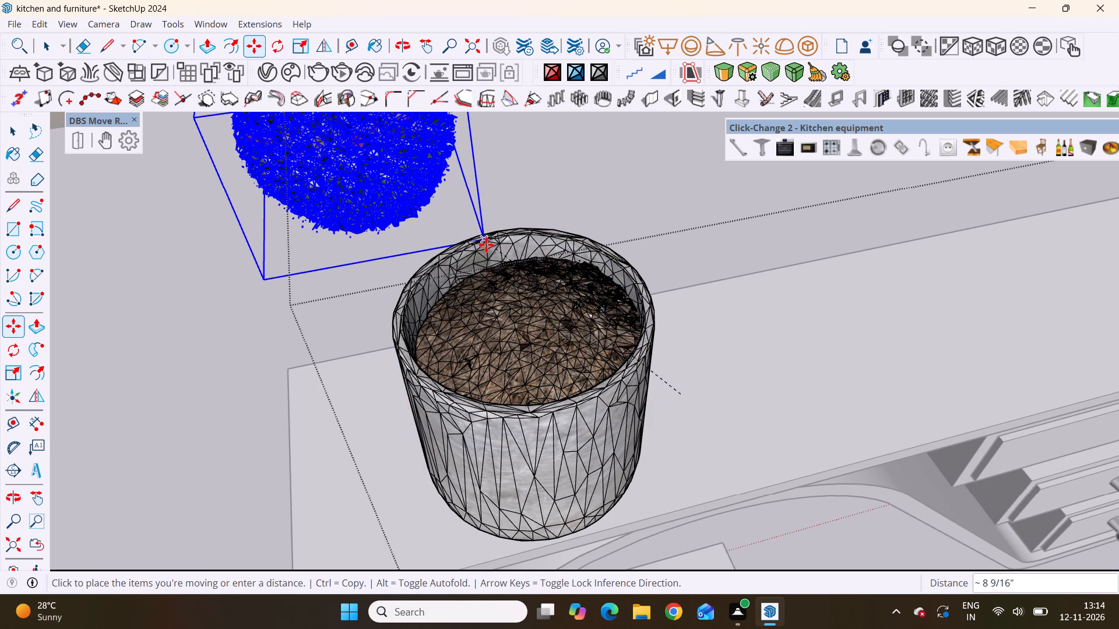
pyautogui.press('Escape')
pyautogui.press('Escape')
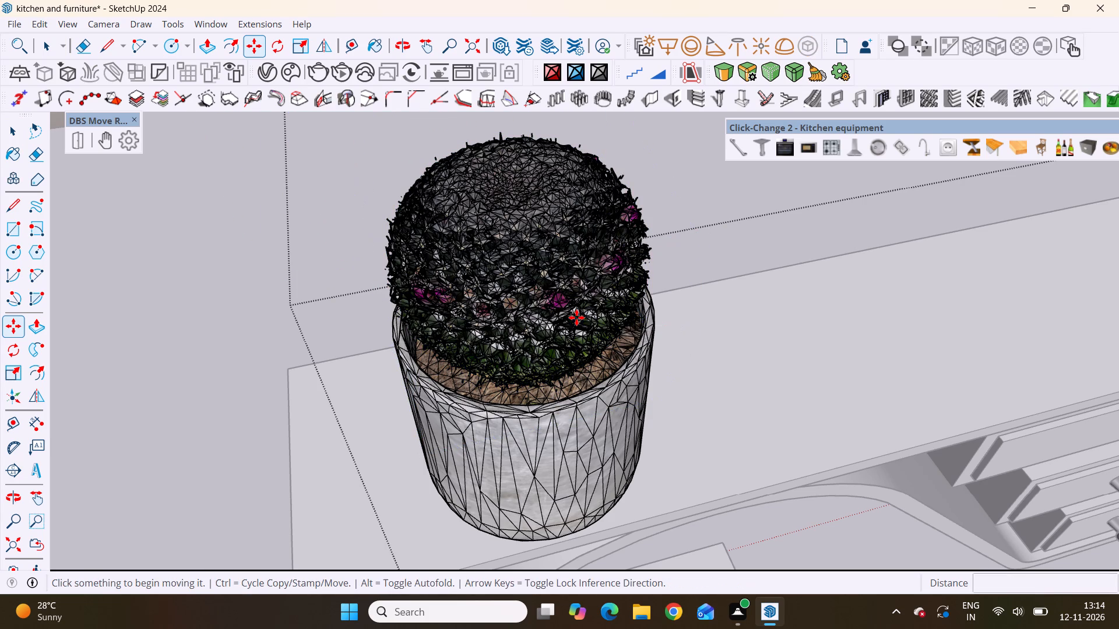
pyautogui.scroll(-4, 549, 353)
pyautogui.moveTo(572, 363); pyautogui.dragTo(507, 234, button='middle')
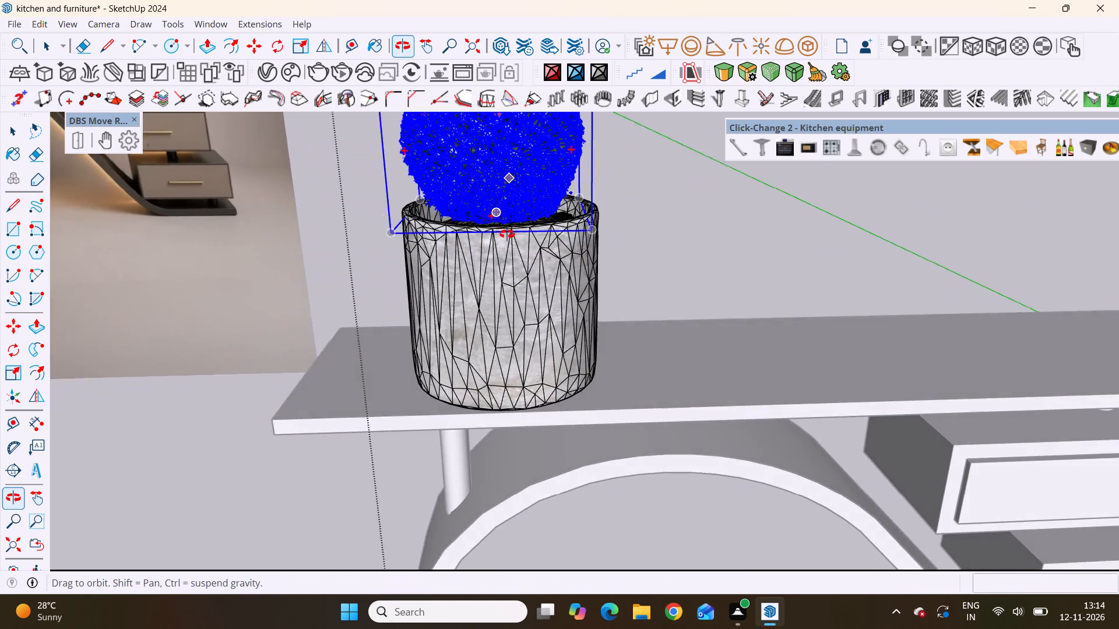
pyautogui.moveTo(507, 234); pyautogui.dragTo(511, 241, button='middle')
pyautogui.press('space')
# Undo the move that placed the cactus and pot on the console's tabletop.
pyautogui.hotkey('ctrl', 'z')
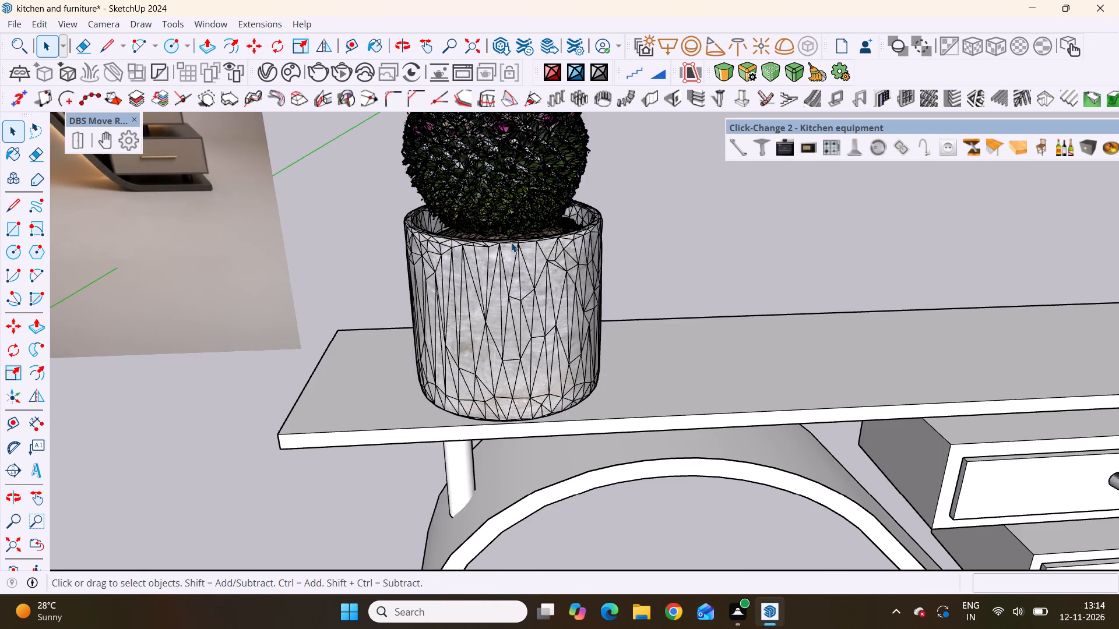
pyautogui.hotkey('ctrl', 'z')
pyautogui.hotkey('ctrl', 'z')
# Move the cactus and pot together about 8' 6" onto the tabletop at the end opposite the lamp.
pyautogui.scroll(-9, 480, 289)
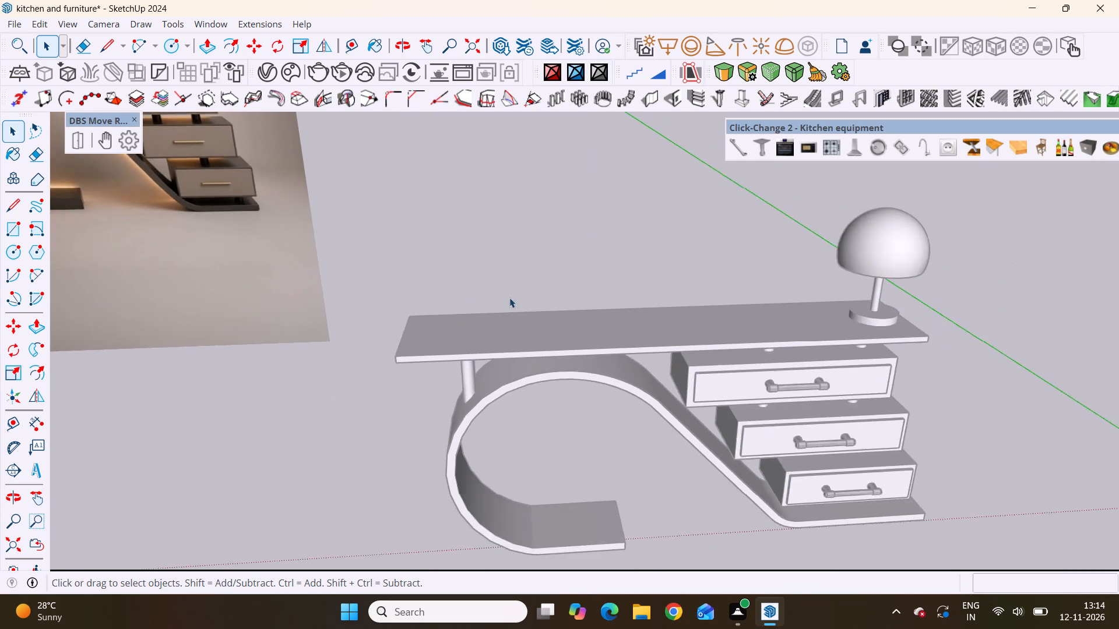
pyautogui.scroll(-13, 509, 298)
pyautogui.moveTo(850, 375); pyautogui.dragTo(747, 325, button='middle')
pyautogui.scroll(5, 938, 404)
pyautogui.moveTo(839, 298); pyautogui.dragTo(828, 316)
pyautogui.scroll(12, 755, 394)
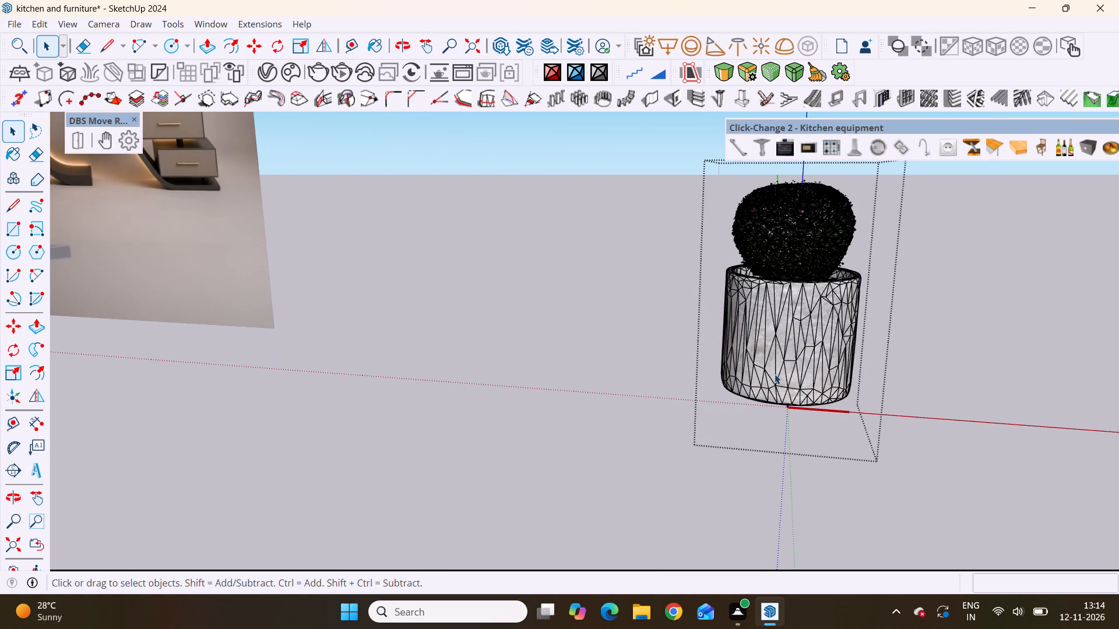
pyautogui.scroll(5, 818, 281)
pyautogui.scroll(-9, 808, 289)
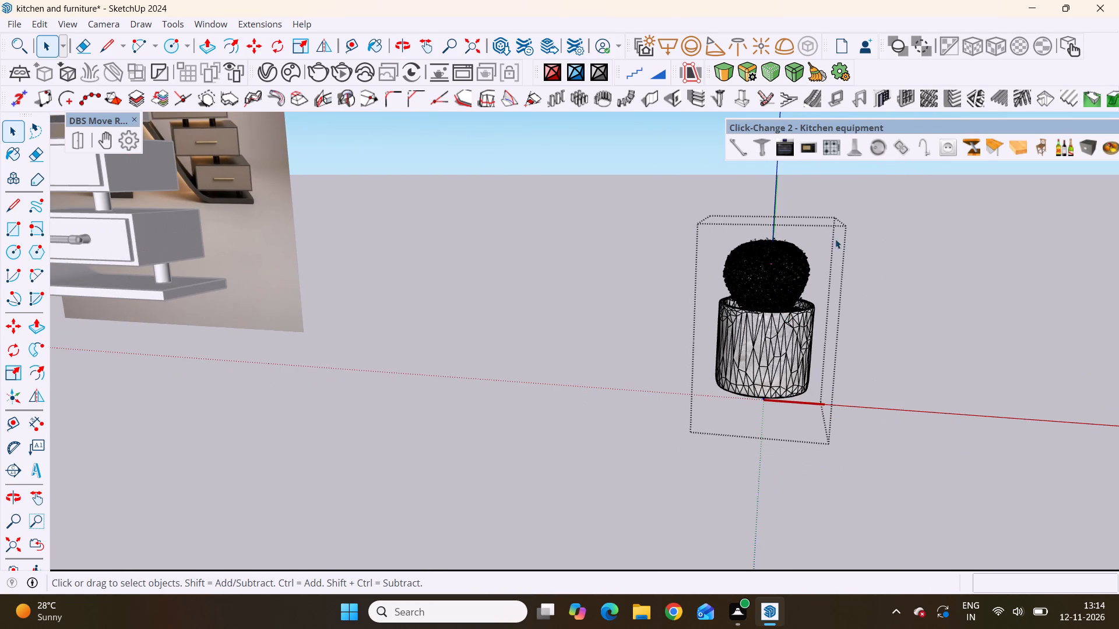
pyautogui.moveTo(869, 206); pyautogui.dragTo(680, 415)
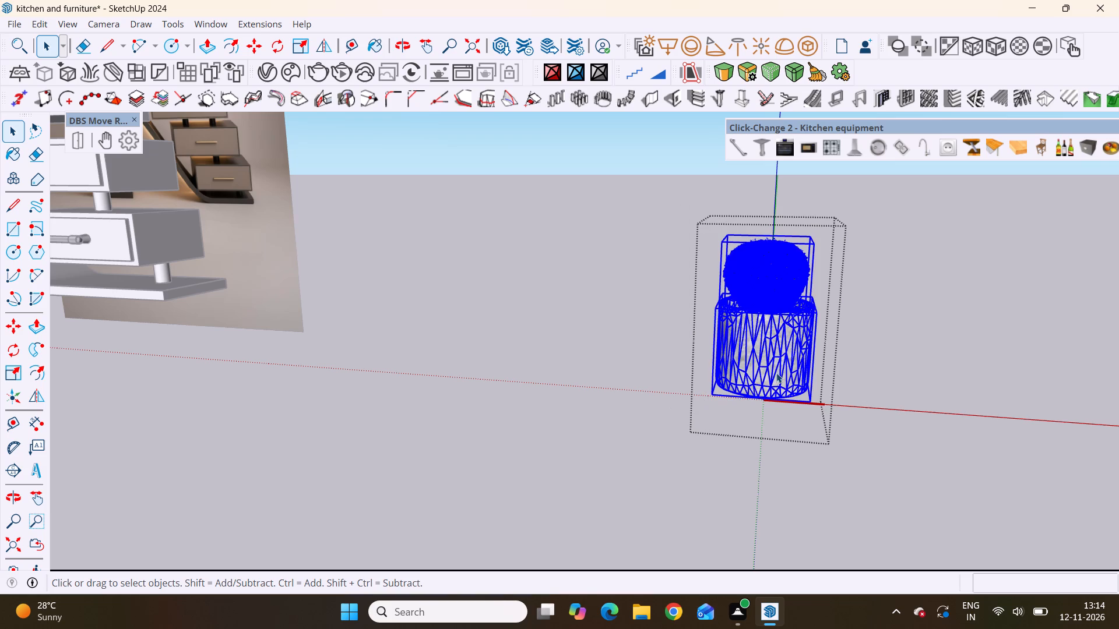
pyautogui.press('m')
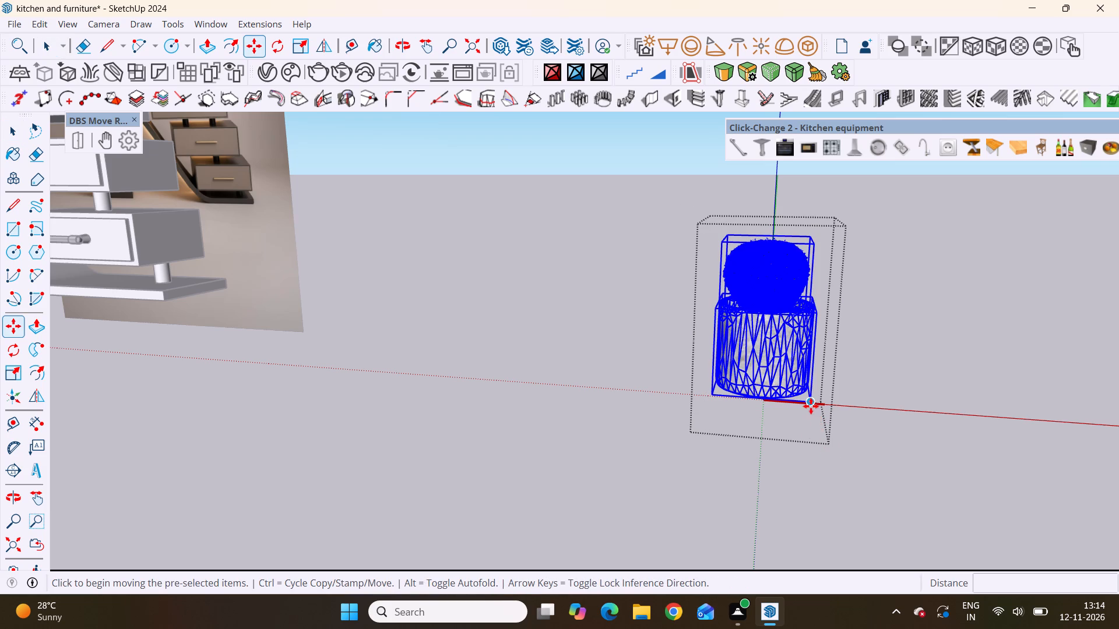
pyautogui.click(810, 403)
pyautogui.scroll(-15, 670, 371)
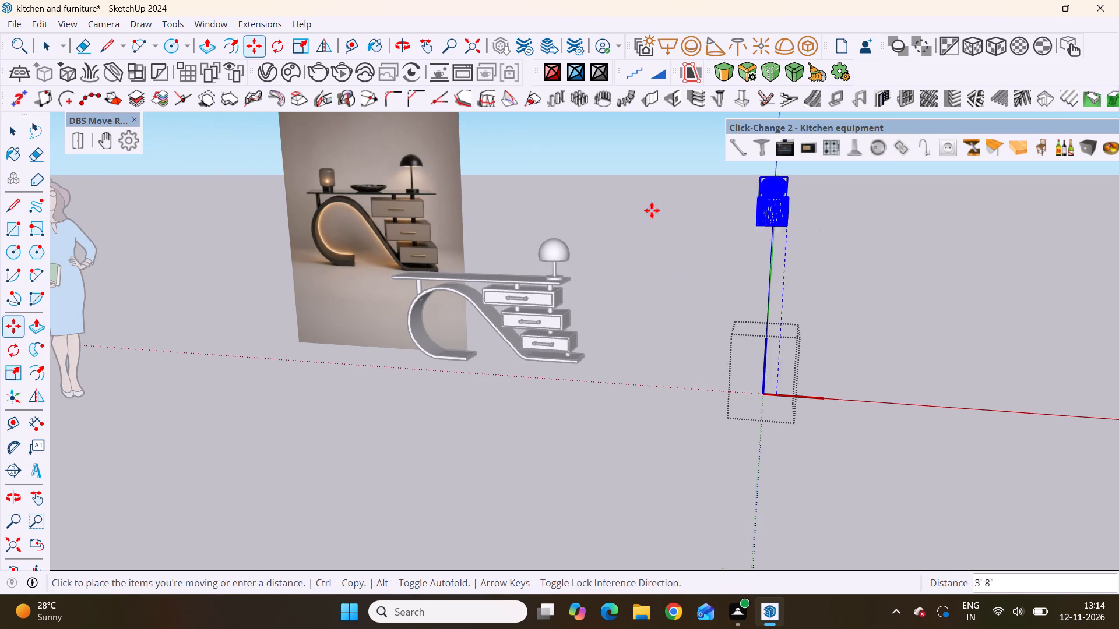
pyautogui.scroll(4, 455, 272)
pyautogui.moveTo(460, 301); pyautogui.dragTo(526, 339, button='middle')
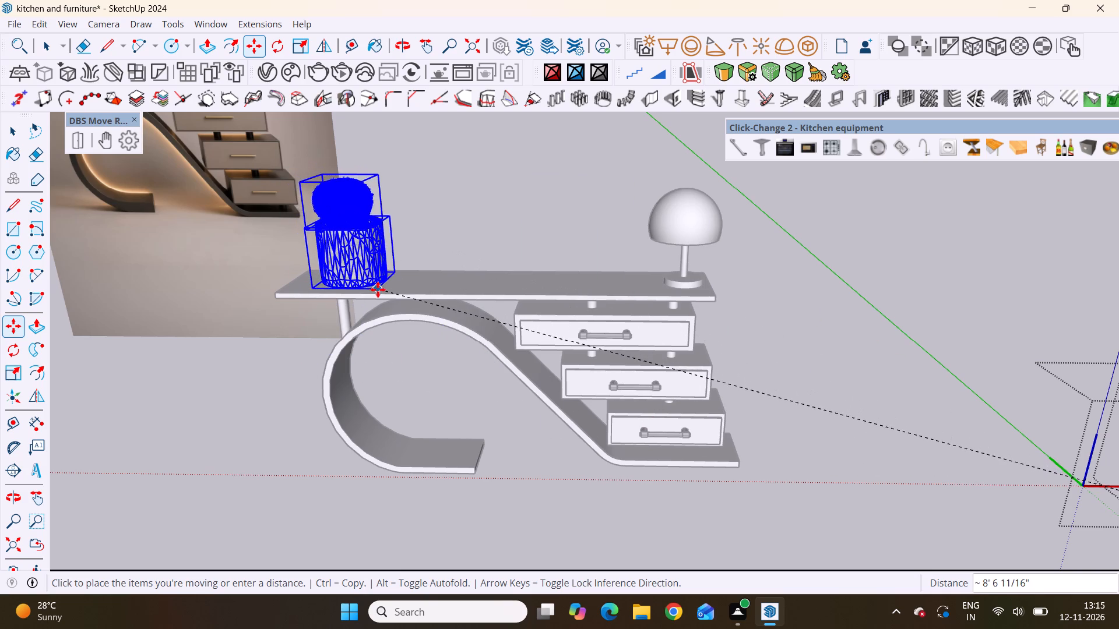
pyautogui.scroll(-13, 389, 288)
pyautogui.moveTo(404, 303); pyautogui.dragTo(445, 273, button='middle')
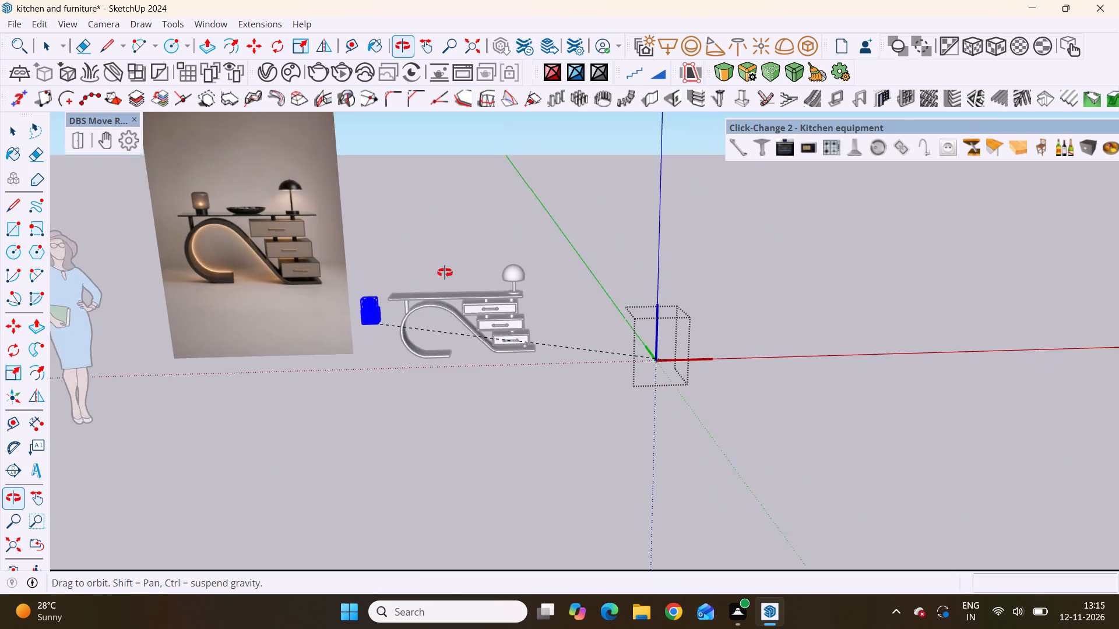
pyautogui.moveTo(445, 273); pyautogui.dragTo(460, 261, button='middle')
pyautogui.scroll(1, 460, 261)
pyautogui.scroll(3, 404, 306)
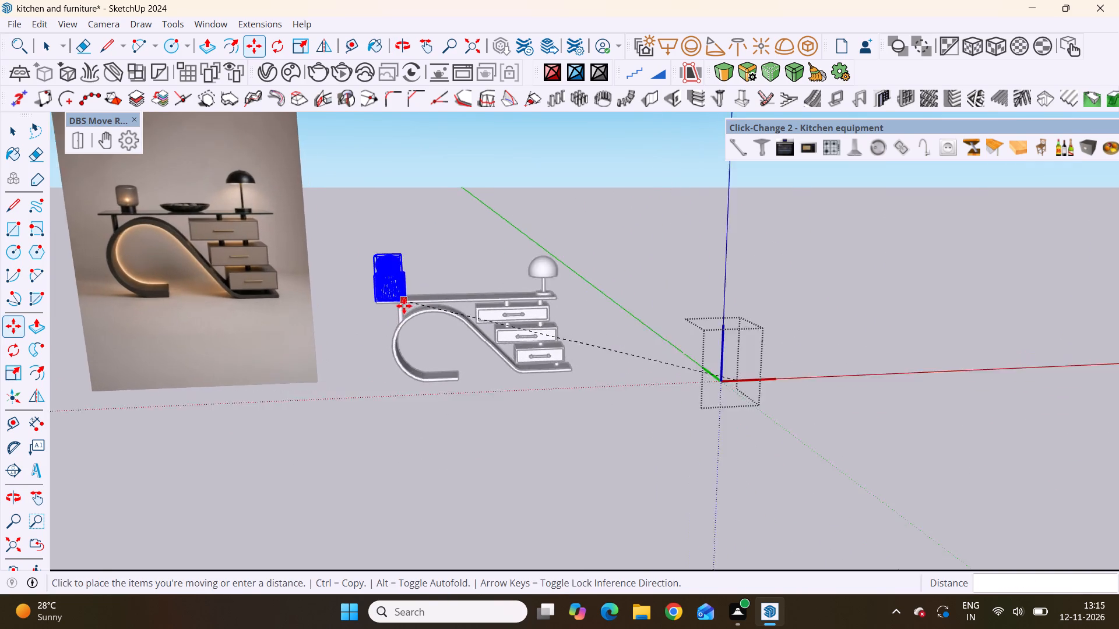
pyautogui.scroll(11, 404, 306)
pyautogui.moveTo(417, 321); pyautogui.dragTo(452, 455, button='middle')
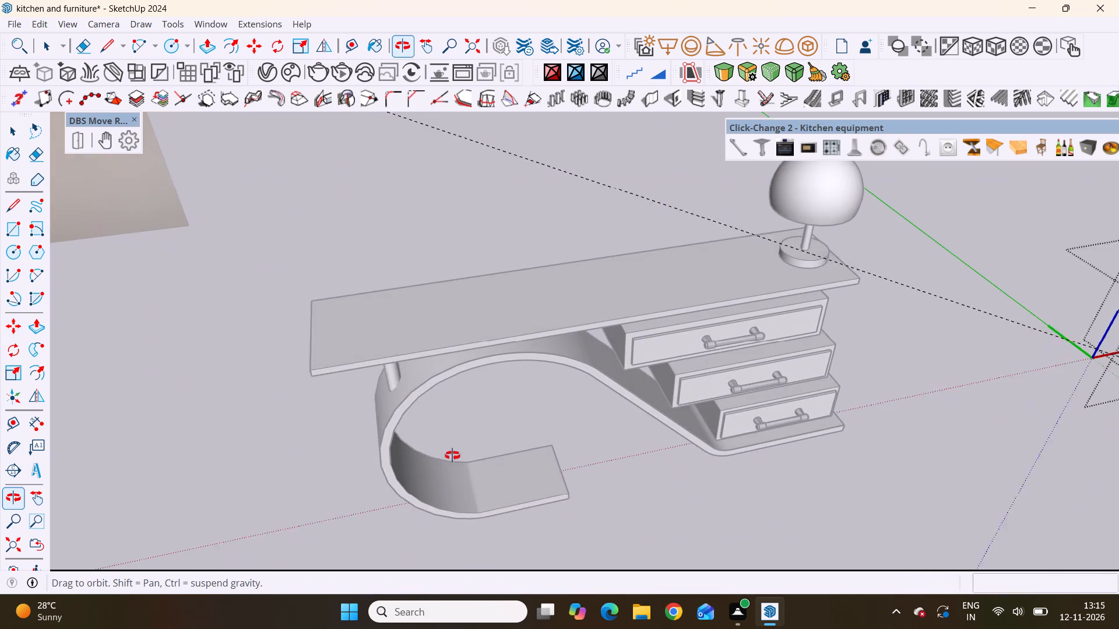
pyautogui.moveTo(452, 455); pyautogui.dragTo(452, 454, button='middle')
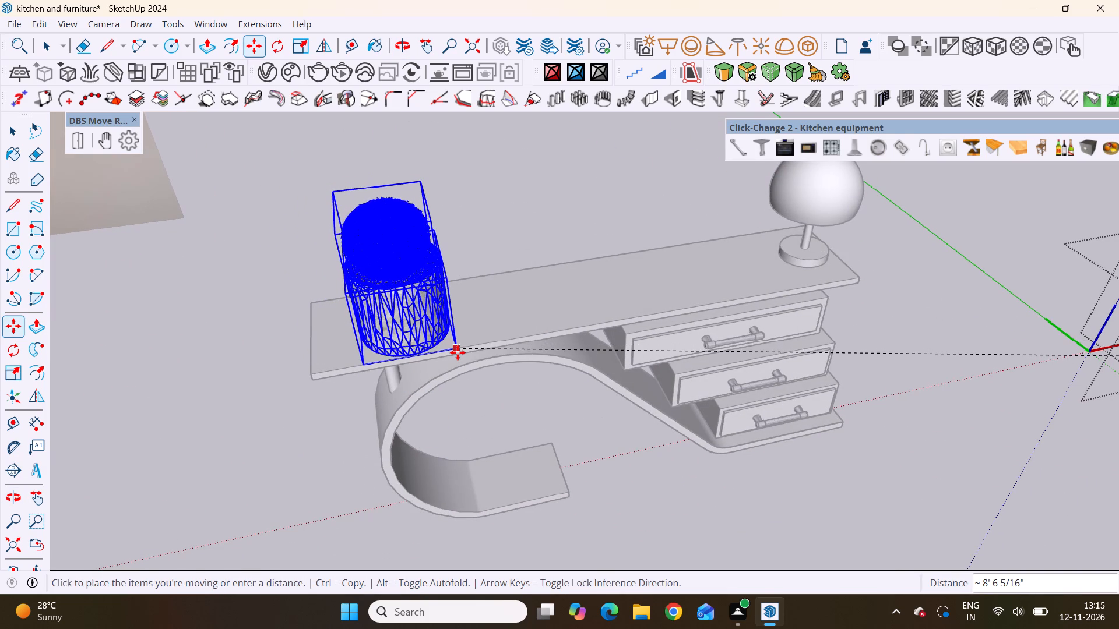
pyautogui.click(458, 349)
# Scale the cactus and pot down uniformly to about 0.77 on the tabletop, and leave the component.
pyautogui.scroll(-4, 469, 358)
pyautogui.moveTo(469, 364); pyautogui.dragTo(383, 277, button='middle')
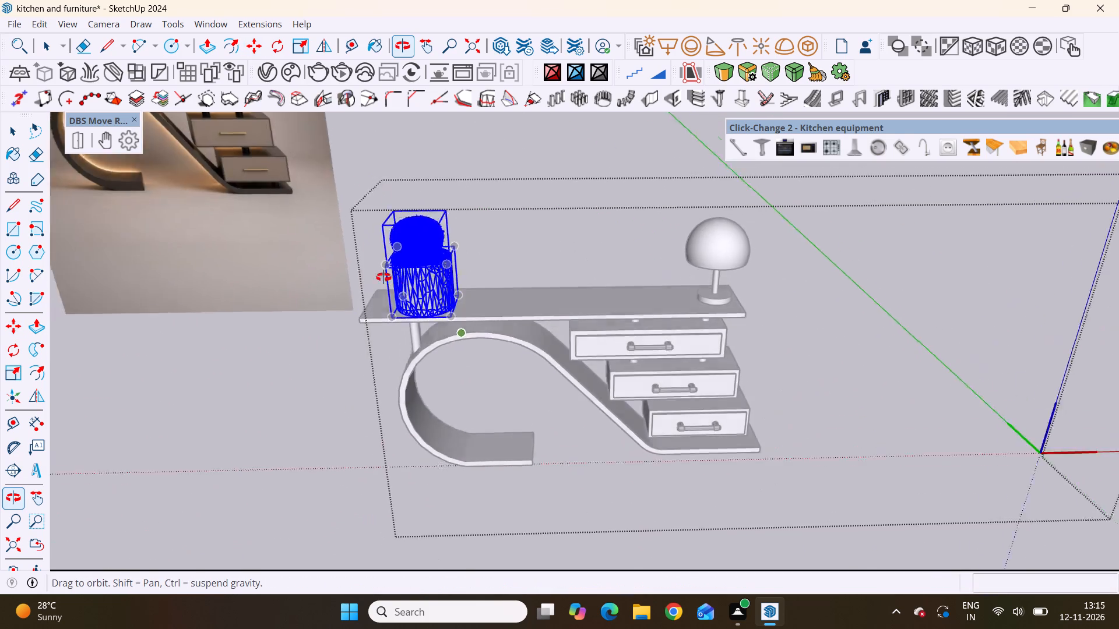
pyautogui.moveTo(383, 277); pyautogui.dragTo(414, 184, button='middle')
pyautogui.scroll(1, 414, 184)
pyautogui.scroll(-11, 404, 275)
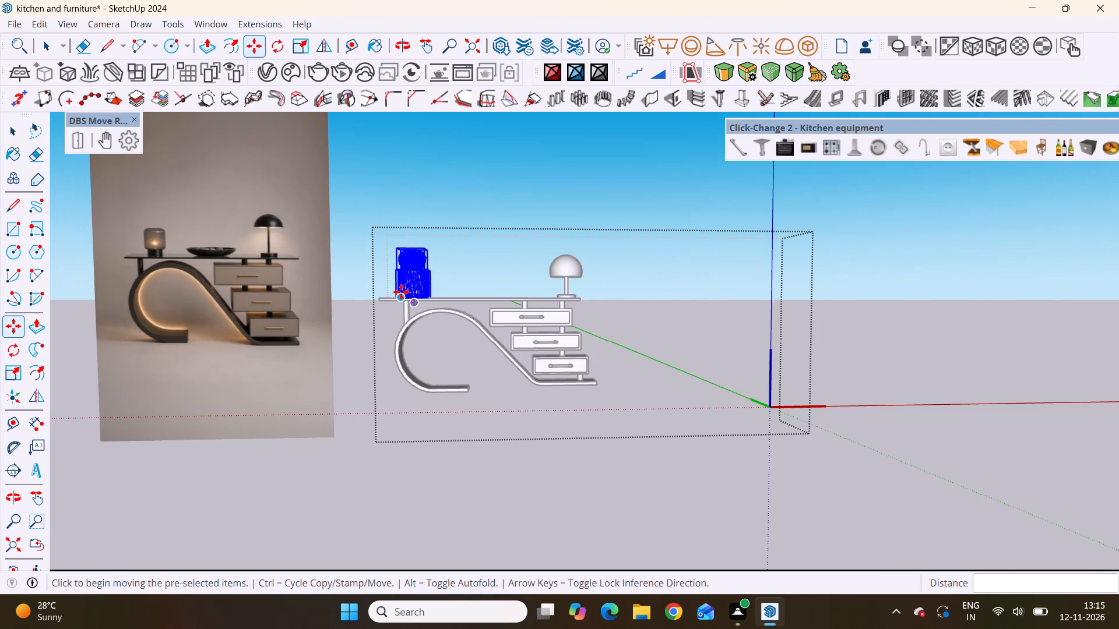
pyautogui.scroll(20, 394, 249)
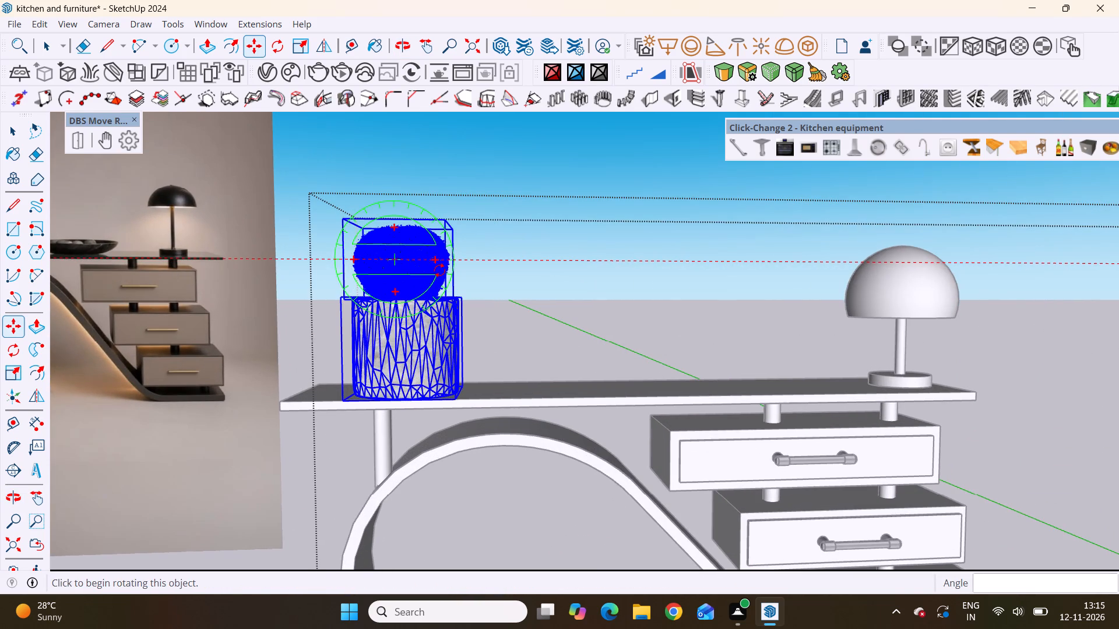
pyautogui.press('z')
pyautogui.press('z')
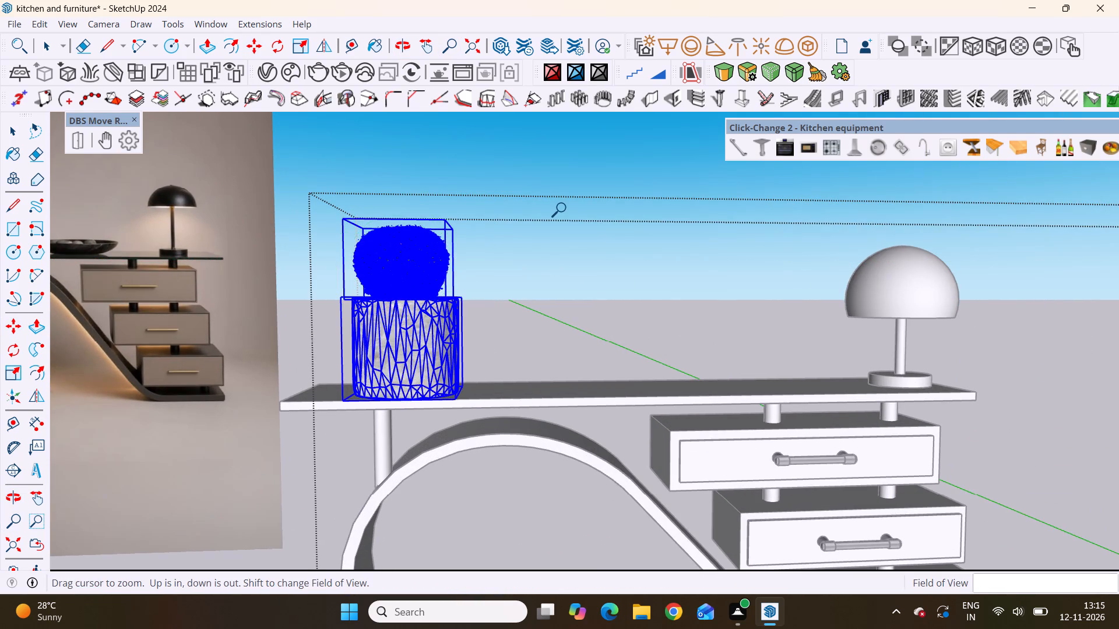
pyautogui.press('s')
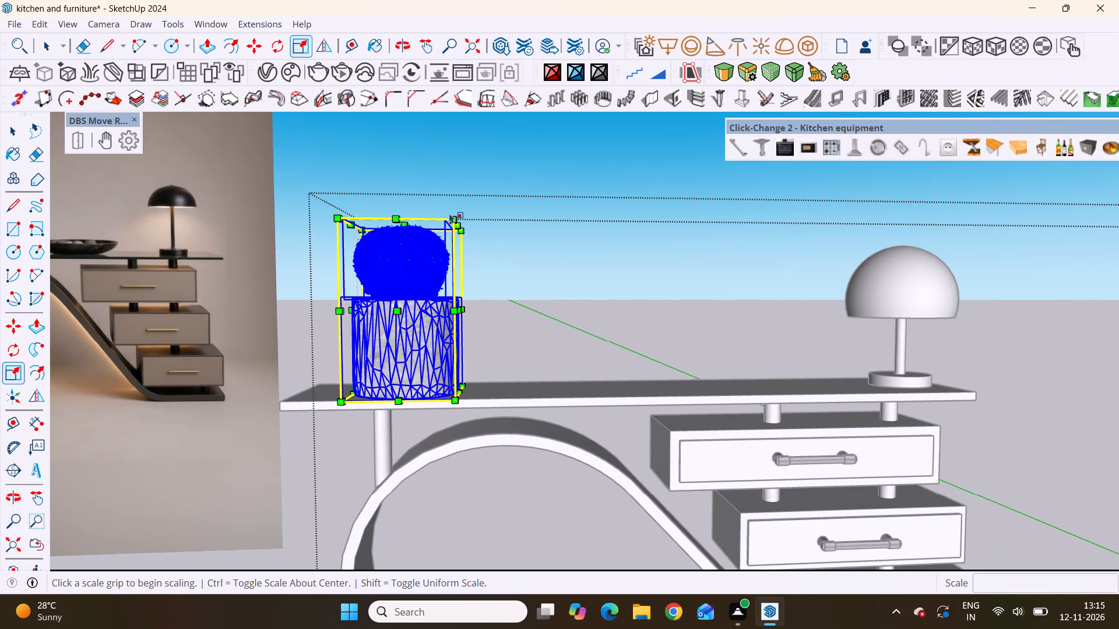
pyautogui.moveTo(449, 213); pyautogui.dragTo(454, 255)
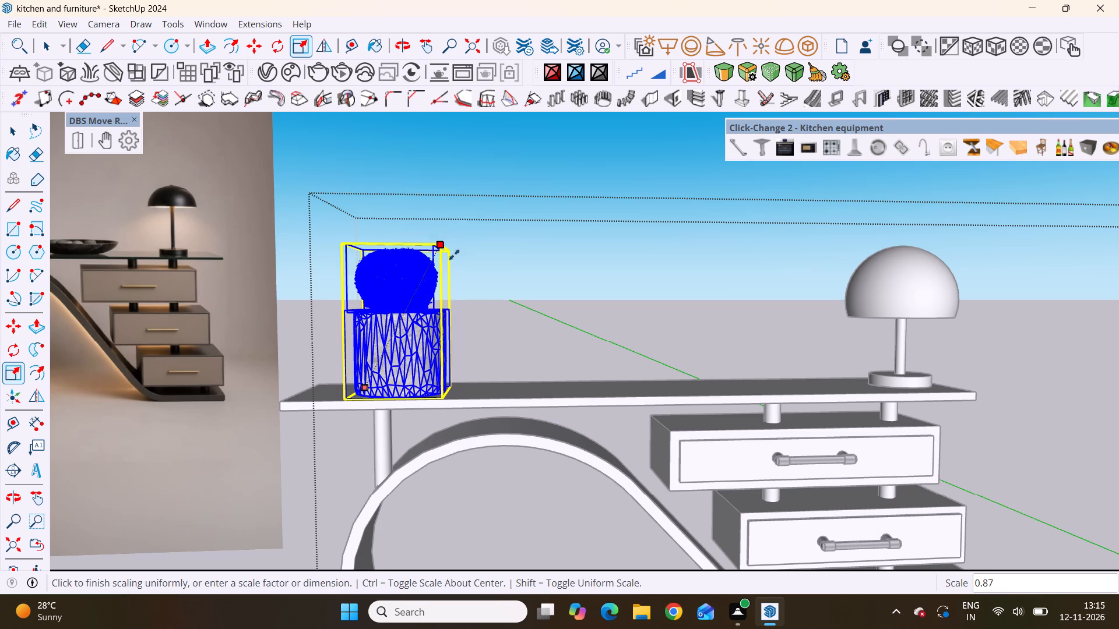
pyautogui.moveTo(454, 255); pyautogui.dragTo(456, 279)
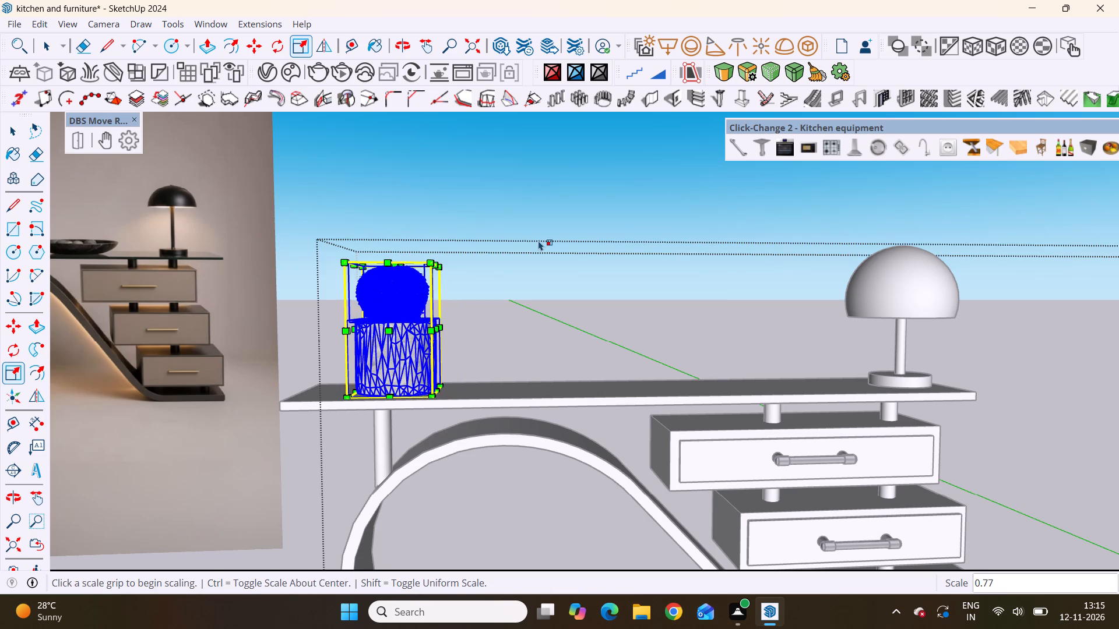
pyautogui.press('space')
pyautogui.scroll(-8, 347, 218)
pyautogui.click(658, 206)
pyautogui.click(660, 209)
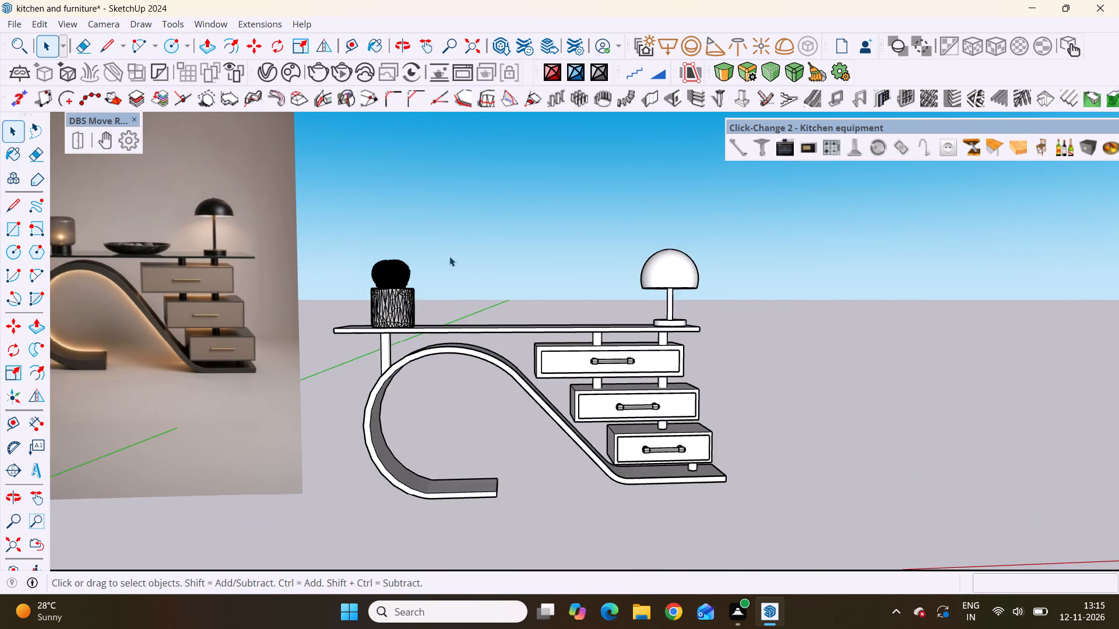
# Examine the potted cactus's size and position on the console against the reference image.
pyautogui.scroll(-11, 443, 258)
pyautogui.moveTo(434, 277); pyautogui.dragTo(428, 297, button='middle')
pyautogui.scroll(3, 424, 286)
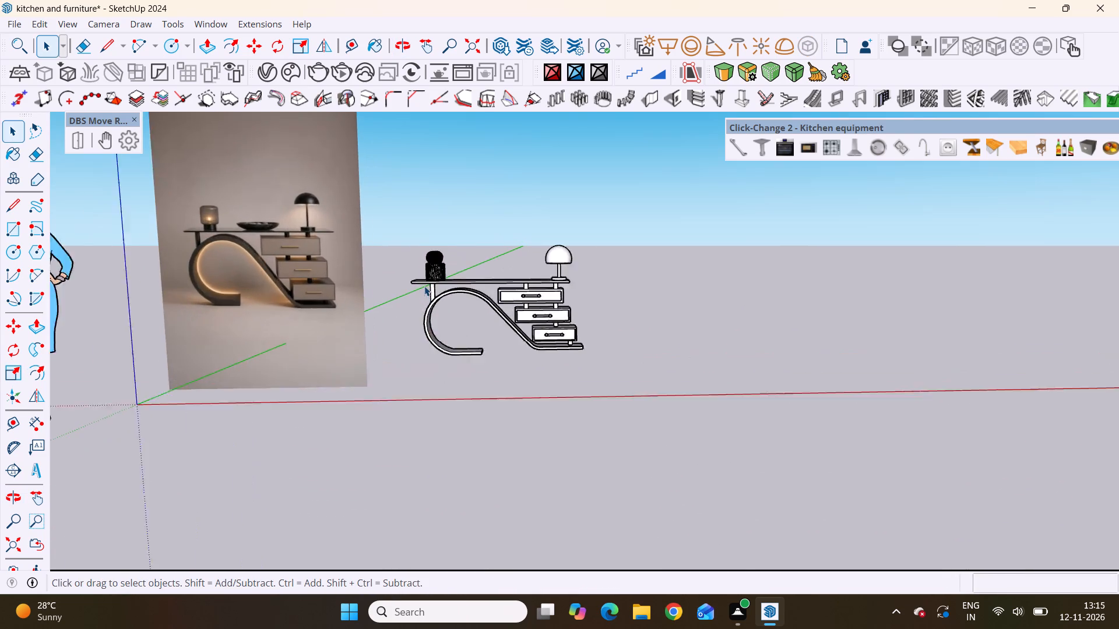
pyautogui.scroll(14, 424, 286)
pyautogui.scroll(16, 445, 255)
pyautogui.scroll(-12, 446, 251)
pyautogui.scroll(-4, 432, 318)
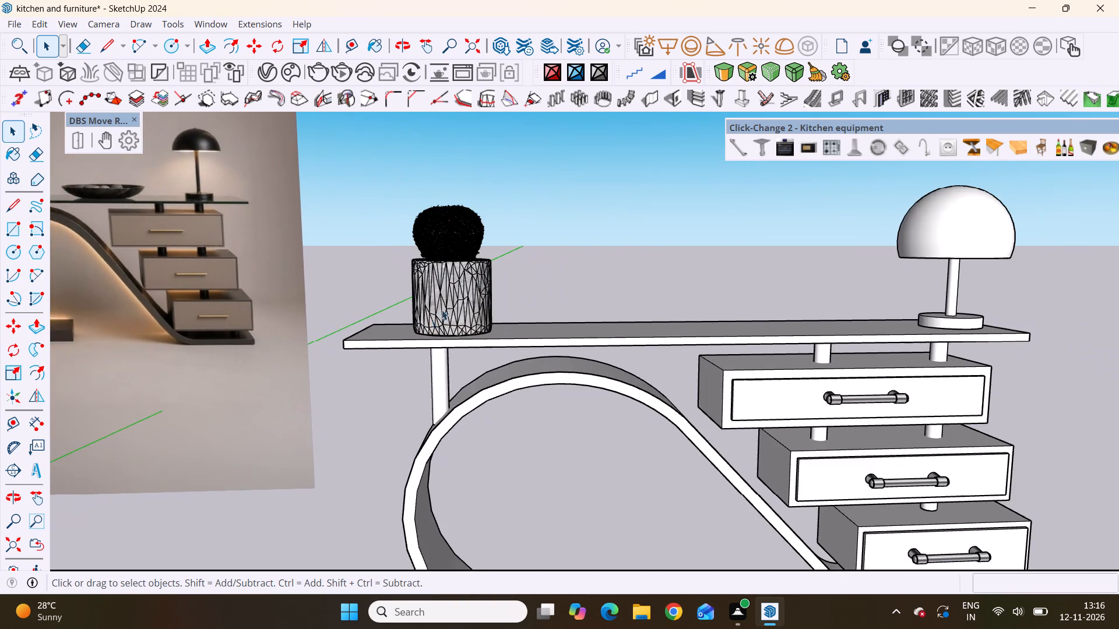
# Examine the potted cactus up close and the whole console beside the reference image.
pyautogui.scroll(20, 458, 275)
pyautogui.scroll(15, 458, 275)
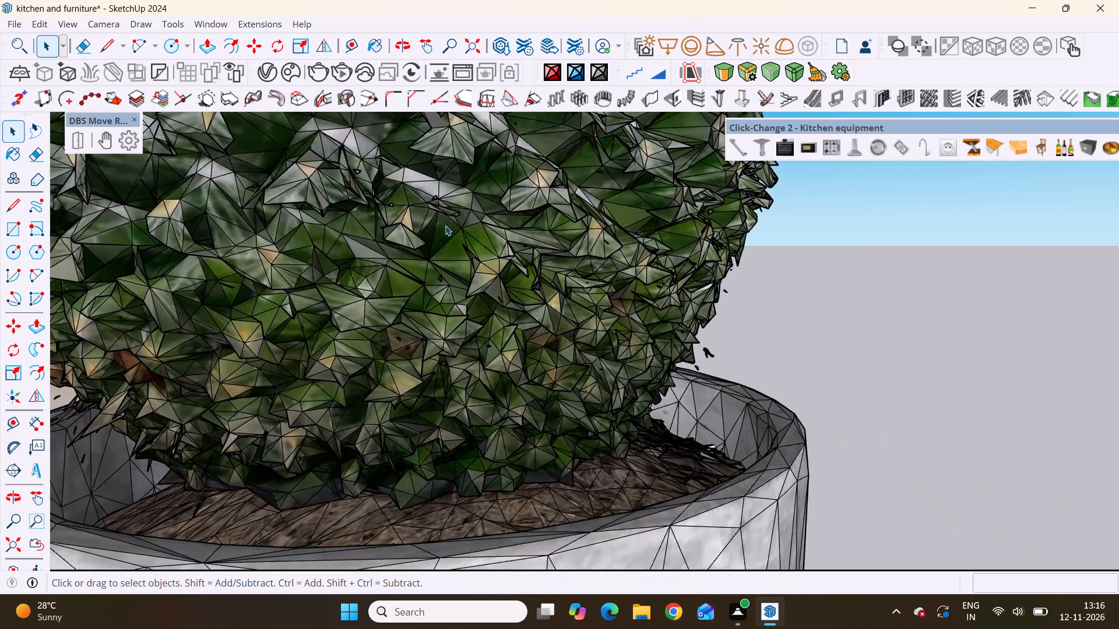
pyautogui.scroll(10, 445, 225)
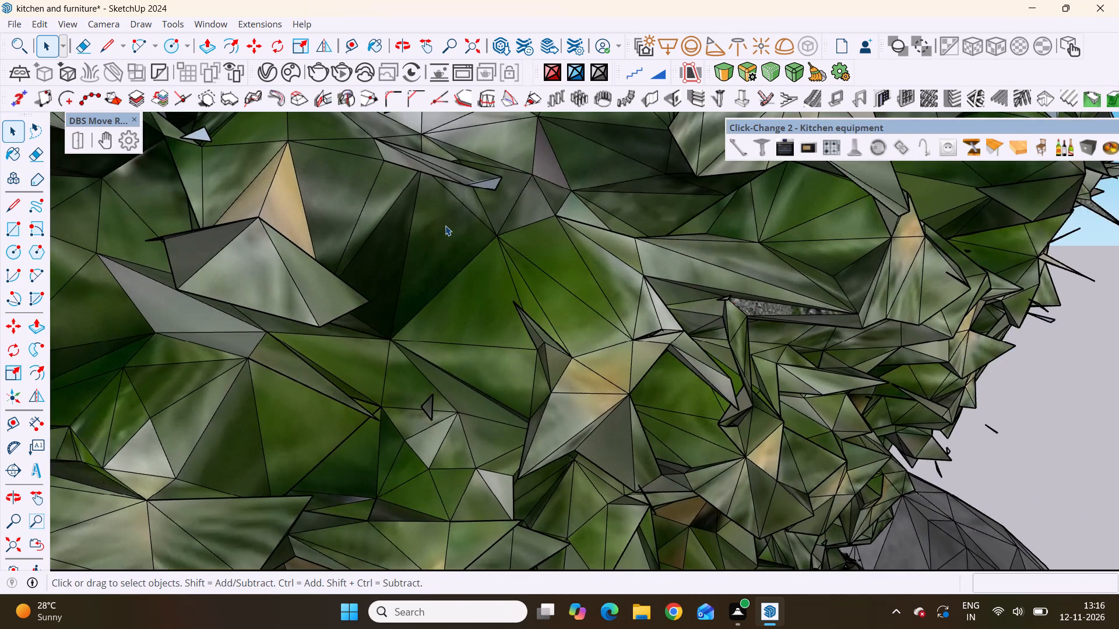
pyautogui.scroll(-4, 445, 225)
pyautogui.scroll(-17, 445, 225)
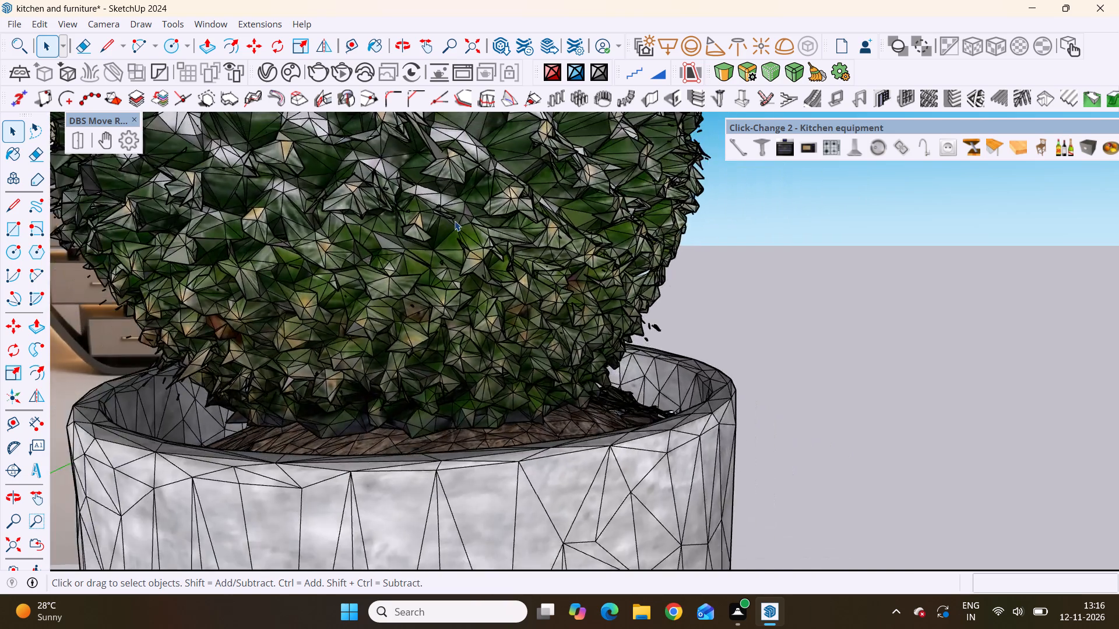
pyautogui.scroll(-18, 455, 221)
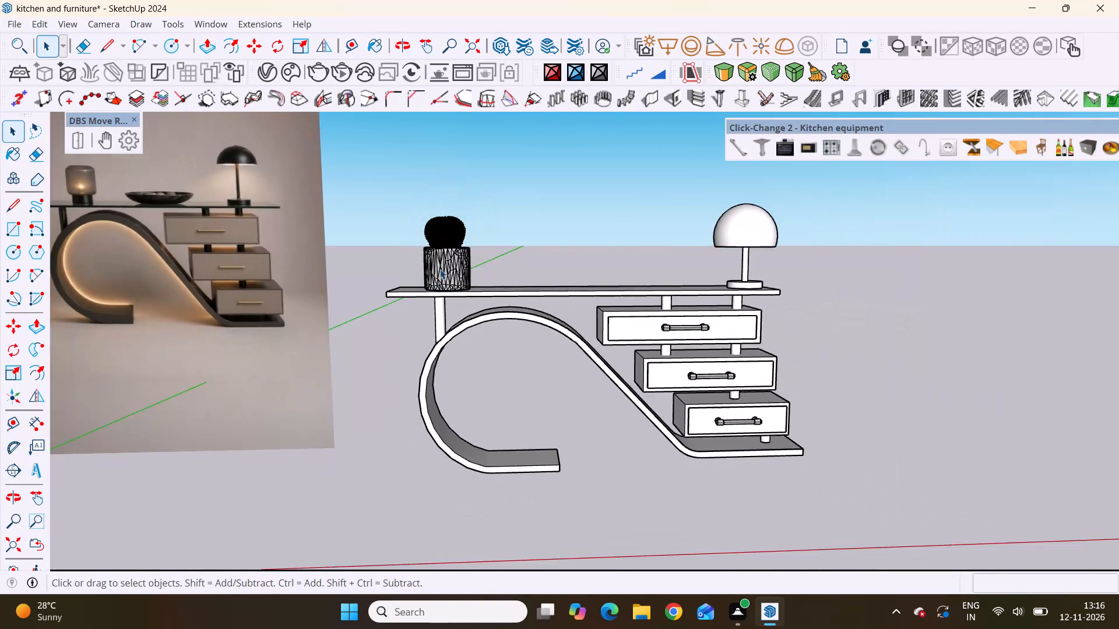
pyautogui.scroll(-5, 459, 298)
pyautogui.scroll(-1, 522, 335)
pyautogui.moveTo(534, 320); pyautogui.dragTo(500, 289, button='middle')
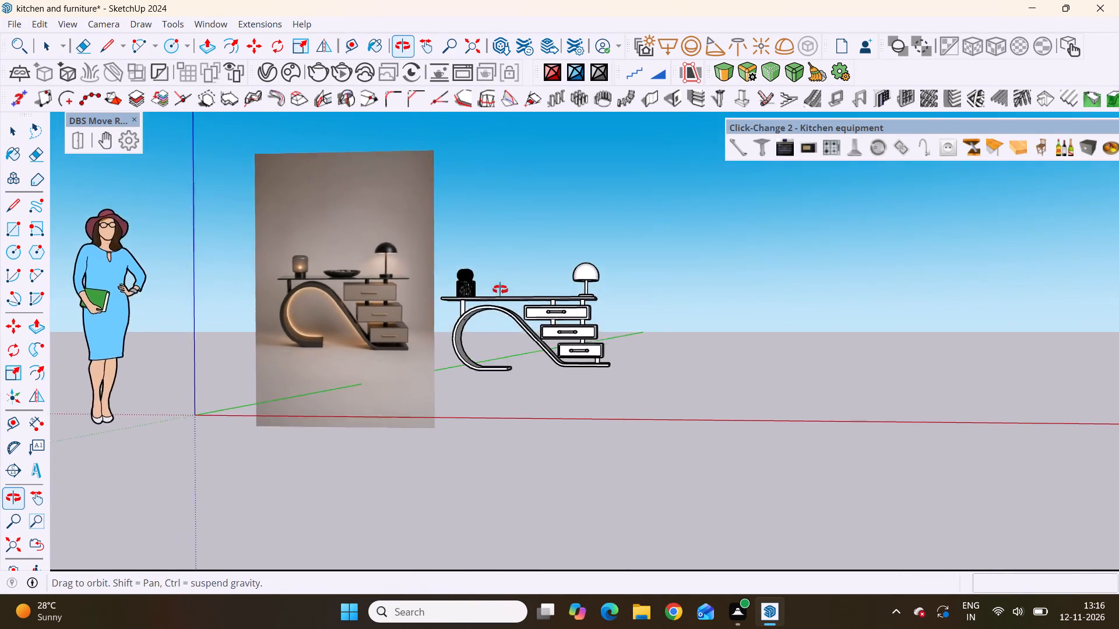
pyautogui.moveTo(500, 289); pyautogui.dragTo(538, 326, button='middle')
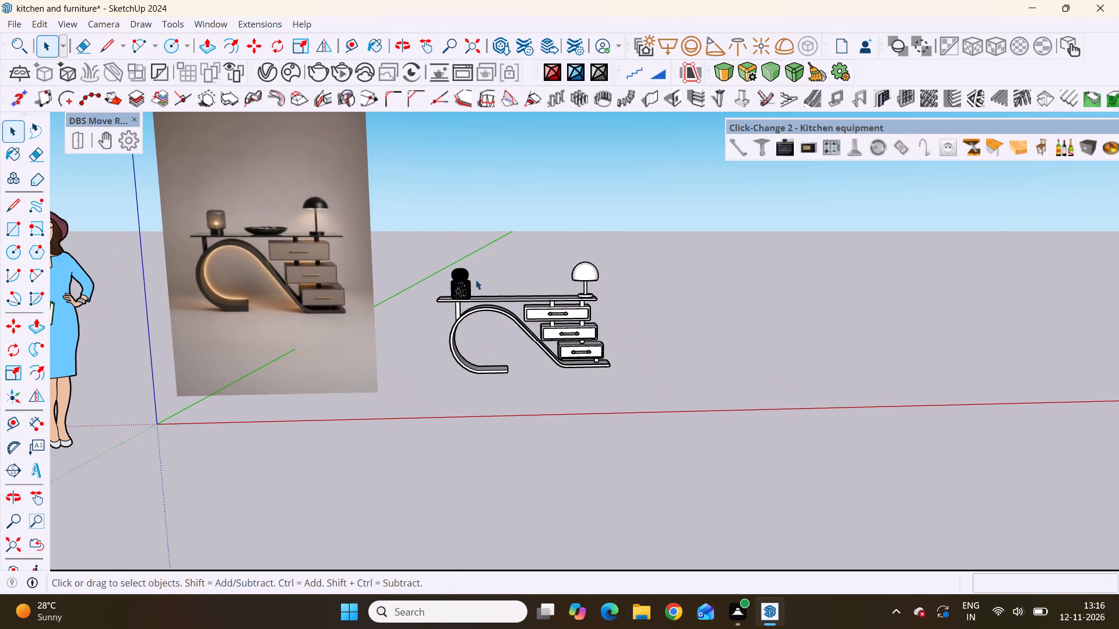
# Examine the shallow bowl on the tabletop in the reference image and compare it with the modelled console.
pyautogui.scroll(20, 300, 238)
pyautogui.scroll(1, 300, 238)
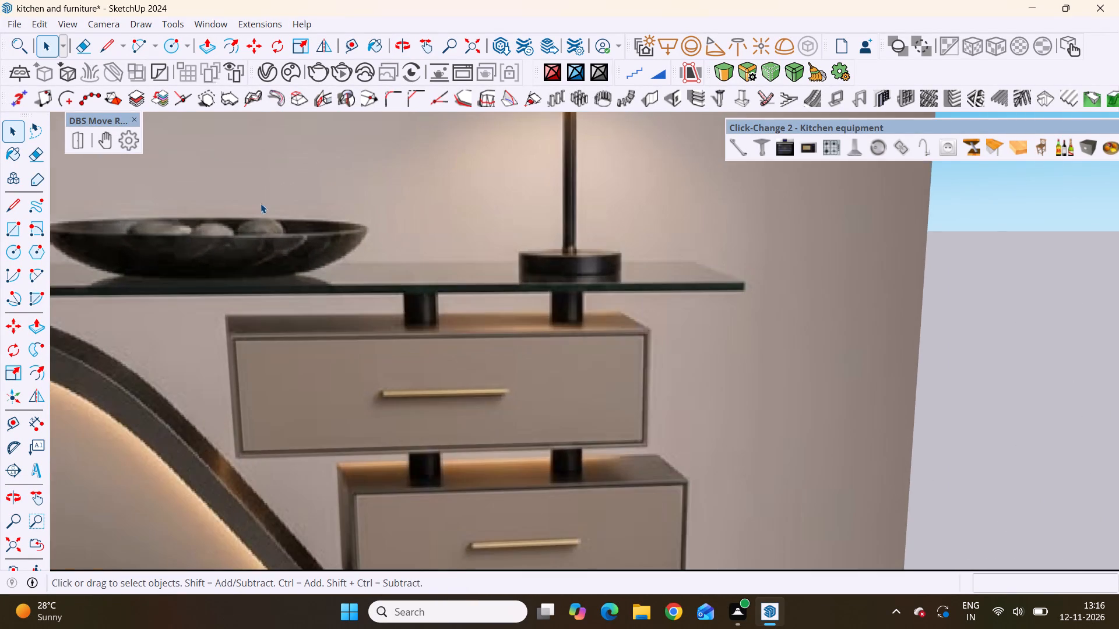
pyautogui.moveTo(263, 213); pyautogui.dragTo(247, 214, button='middle')
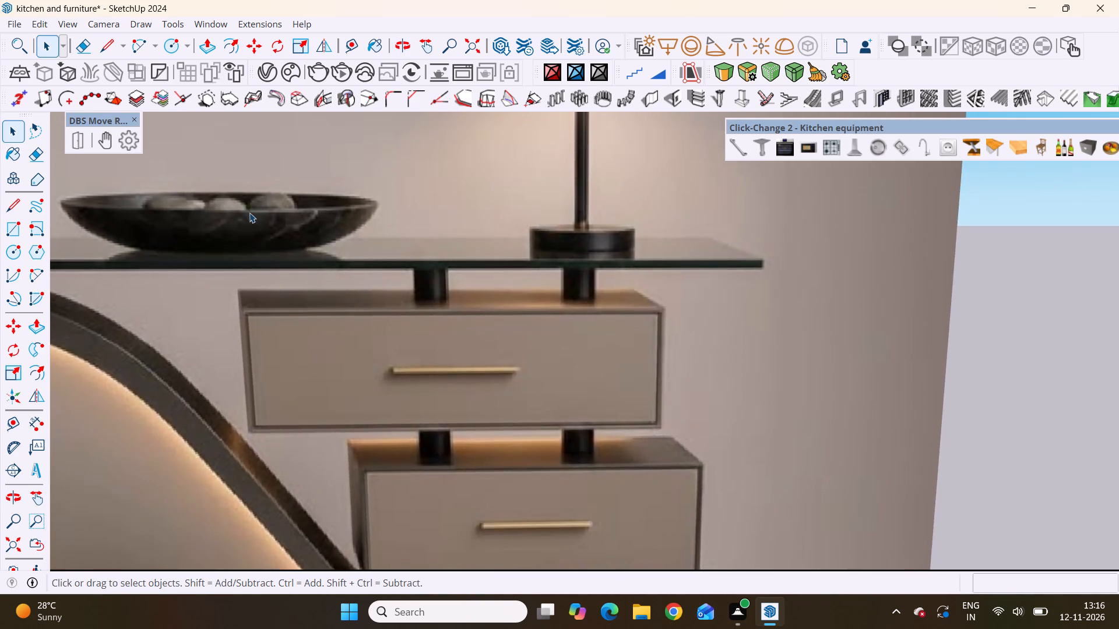
pyautogui.scroll(-15, 249, 213)
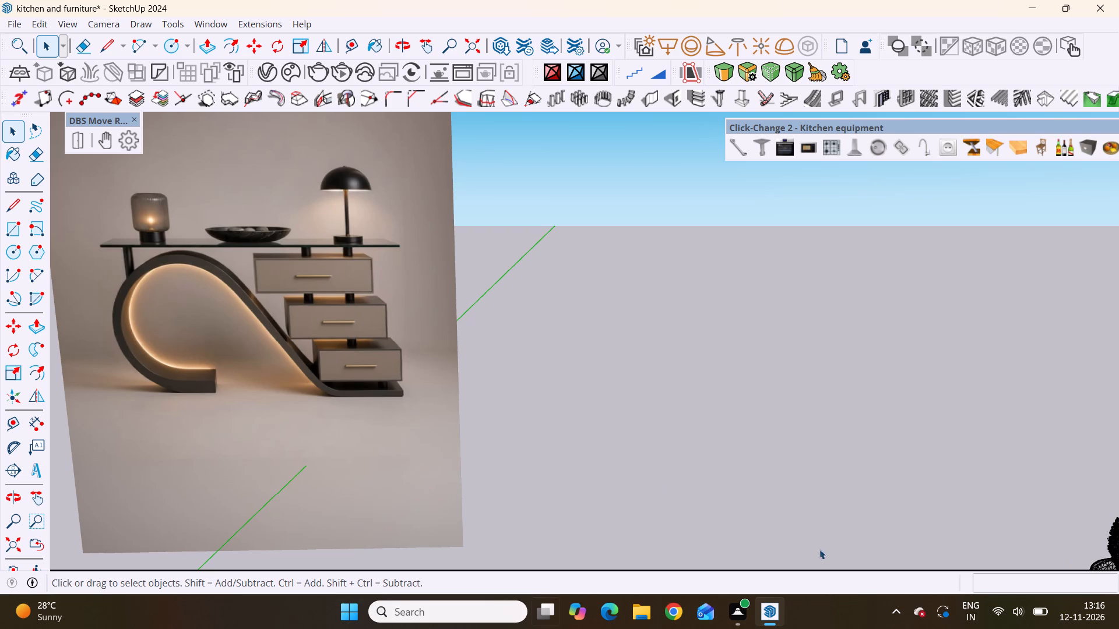
pyautogui.scroll(-12, 302, 462)
pyautogui.scroll(-10, 173, 371)
pyautogui.moveTo(351, 388); pyautogui.dragTo(326, 312, button='middle')
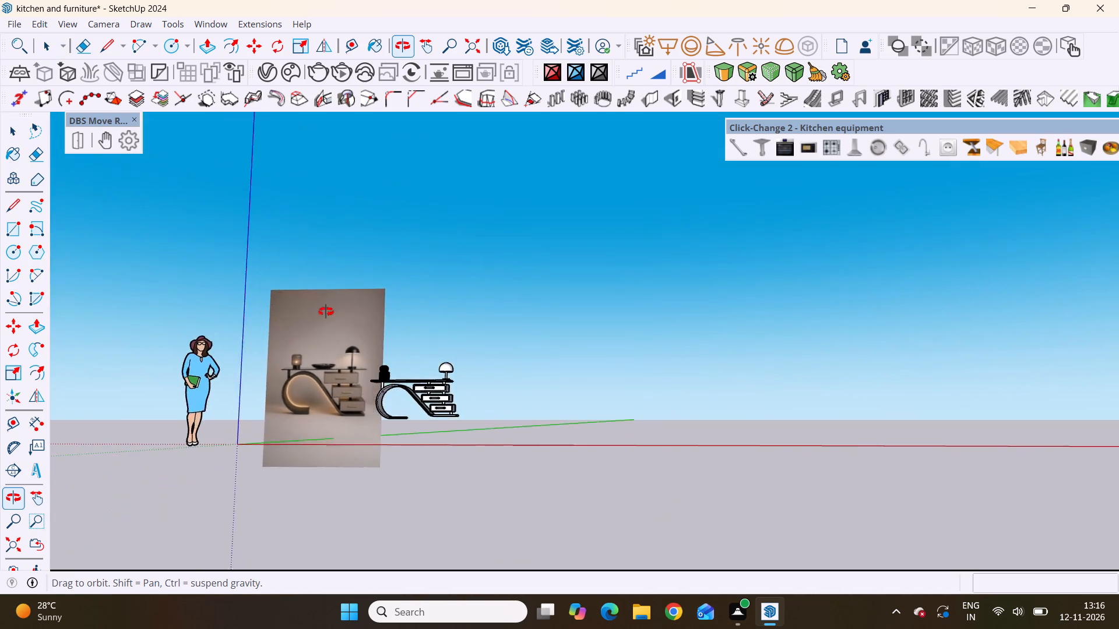
pyautogui.moveTo(326, 312); pyautogui.dragTo(400, 344, button='middle')
pyautogui.scroll(7, 388, 375)
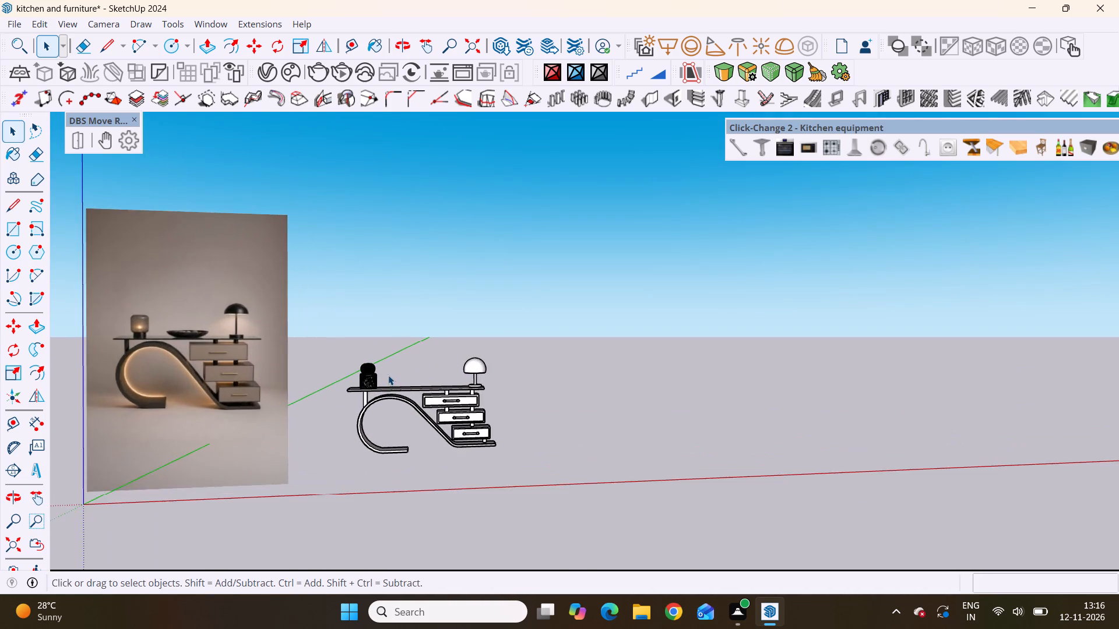
pyautogui.scroll(6, 388, 375)
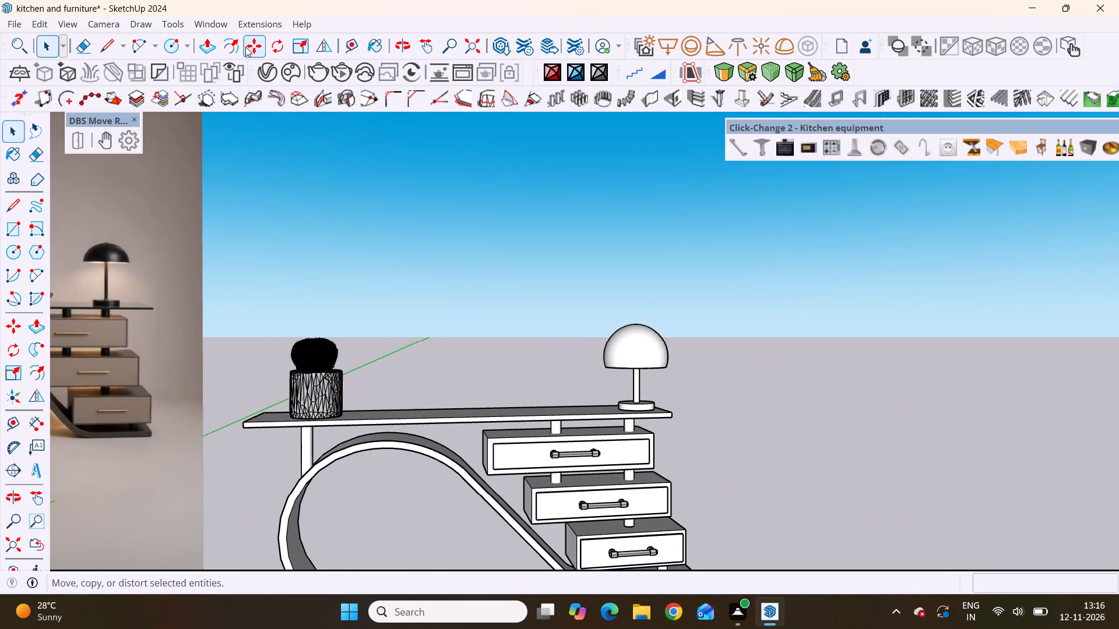
# Search the 3D Warehouse for "plate".
pyautogui.click(224, 26)
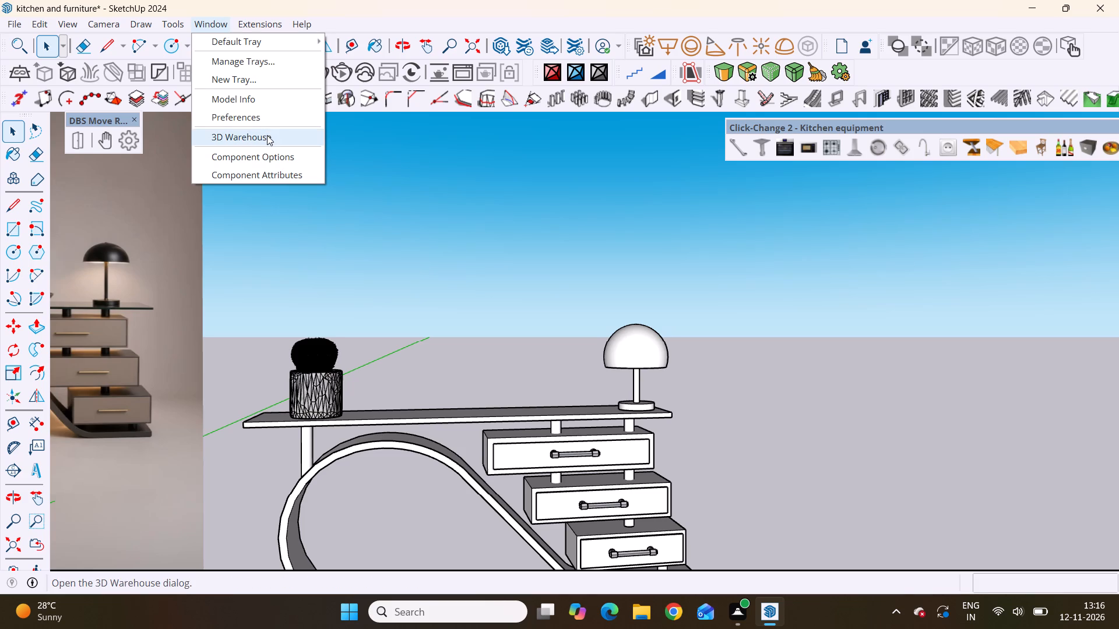
pyautogui.click(267, 135)
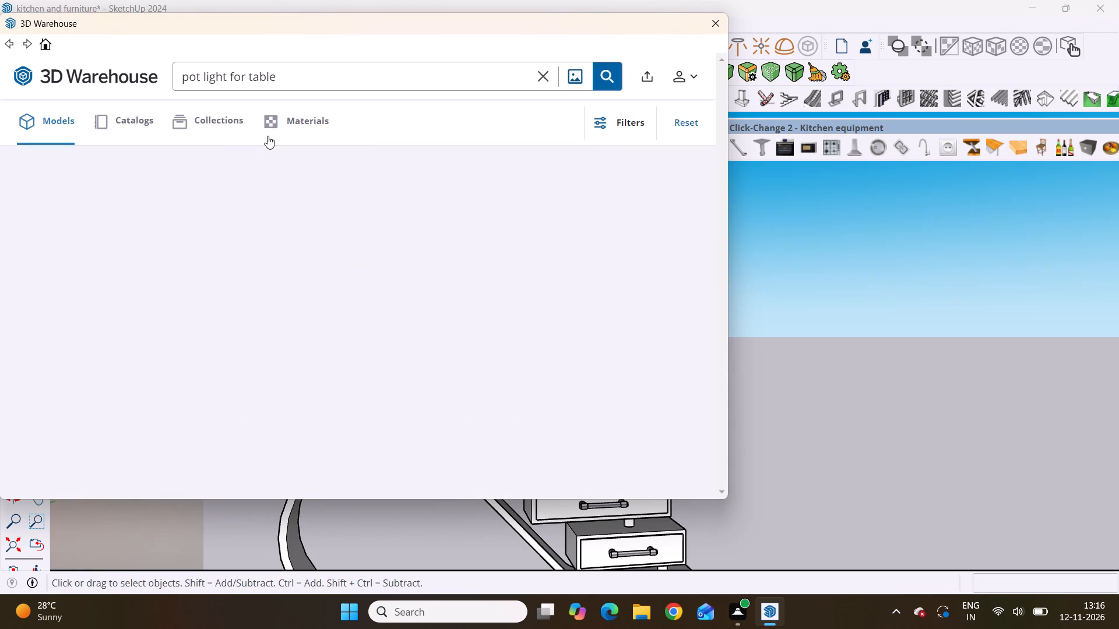
pyautogui.click(289, 80)
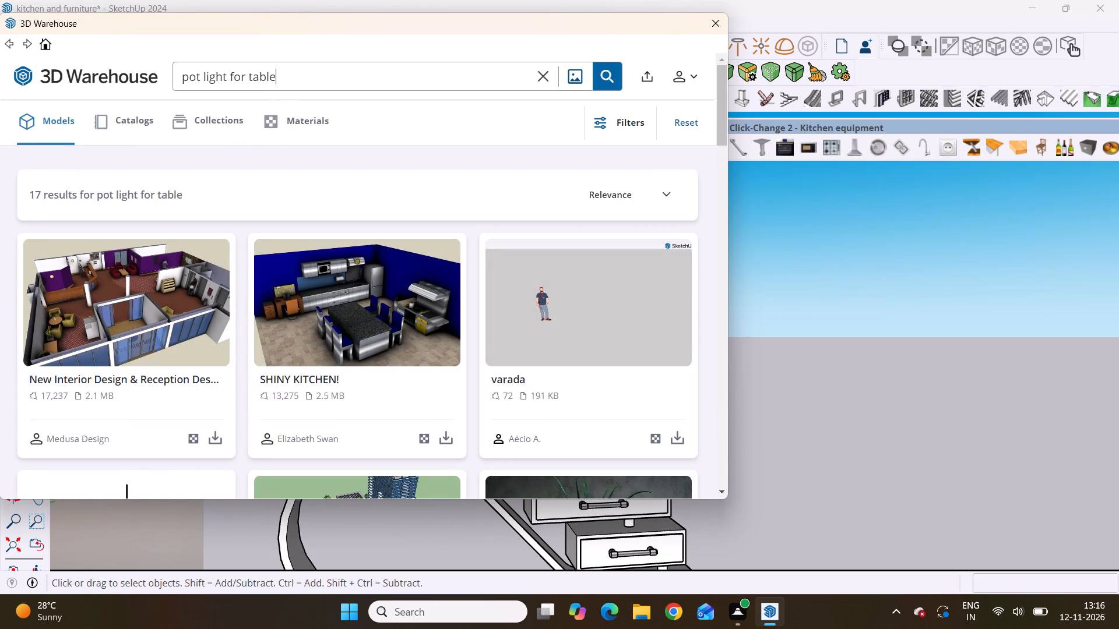
pyautogui.press('BackSpace')
pyautogui.press('BackSpace')
pyautogui.press('BackSpace')
pyautogui.press('BackSpace')
pyautogui.press('BackSpace')
pyautogui.press('BackSpace')
pyautogui.press('BackSpace')
pyautogui.press('BackSpace')
pyautogui.press('BackSpace')
pyautogui.press('BackSpace')
pyautogui.press('BackSpace')
pyautogui.press('BackSpace')
pyautogui.press('BackSpace')
pyautogui.press('BackSpace')
pyautogui.press('BackSpace')
pyautogui.press('BackSpace')
pyautogui.press('BackSpace')
pyautogui.press('BackSpace')
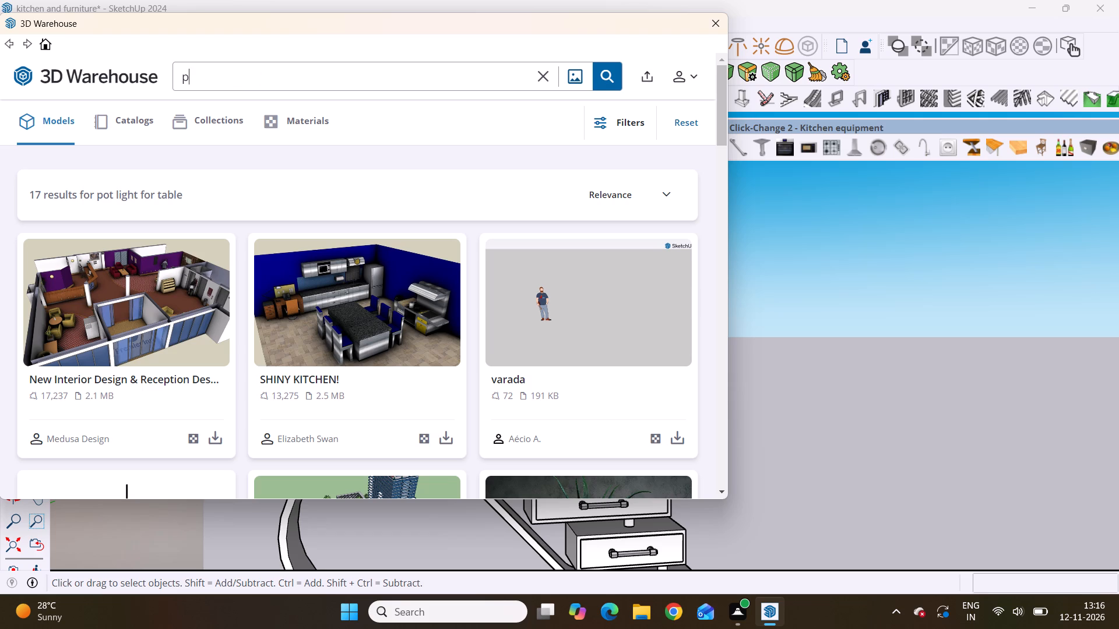
pyautogui.press('BackSpace')
pyautogui.write('pla')
pyautogui.write('te')
pyautogui.click(599, 76)
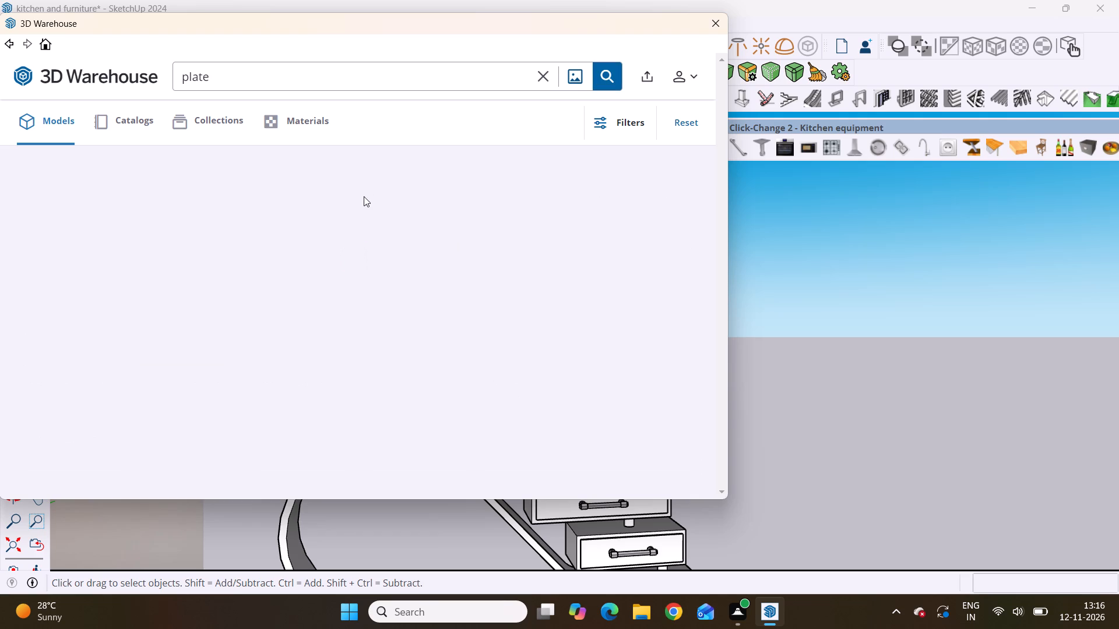
# Browse the 3D Warehouse plate results for a single shallow round bowl resembling the one in the reference image.
pyautogui.scroll(-3, 364, 206)
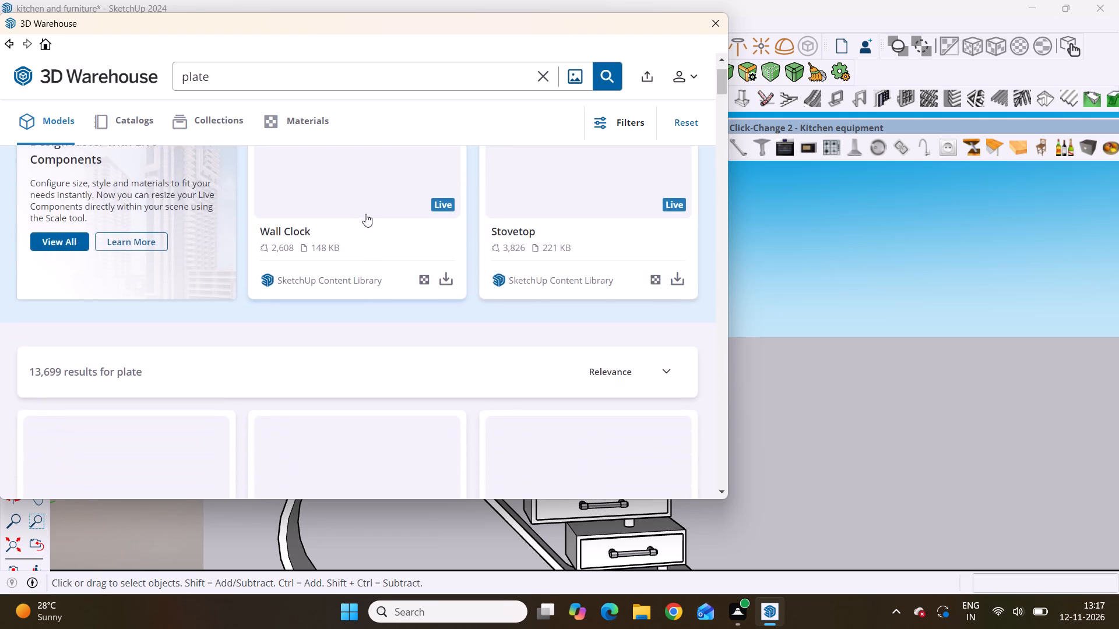
pyautogui.scroll(-2, 365, 214)
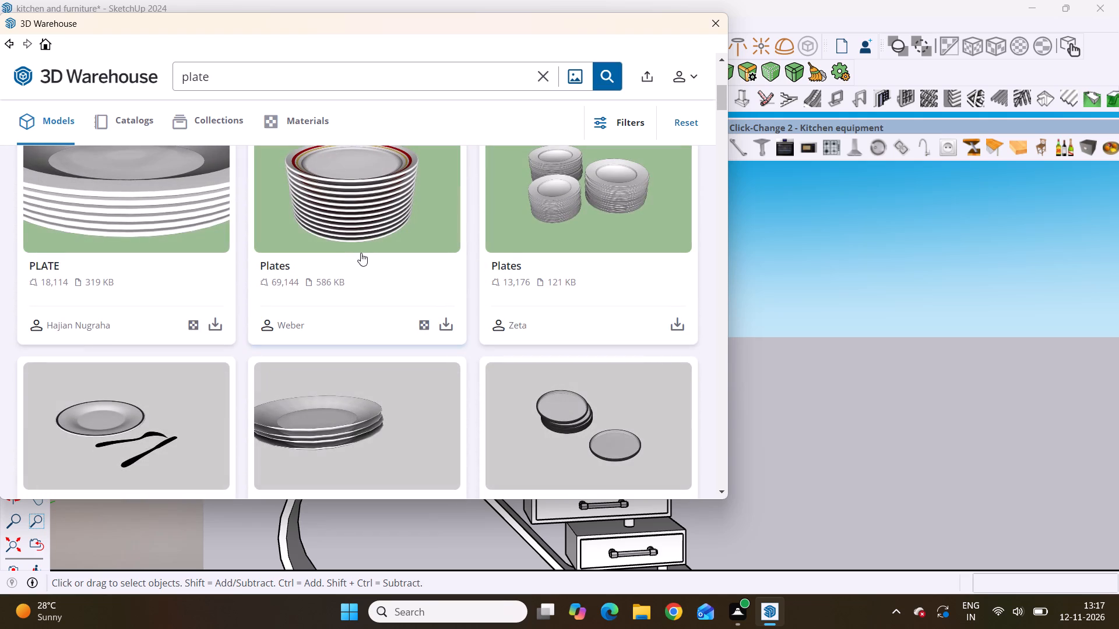
pyautogui.scroll(5, 359, 248)
pyautogui.scroll(-15, 359, 248)
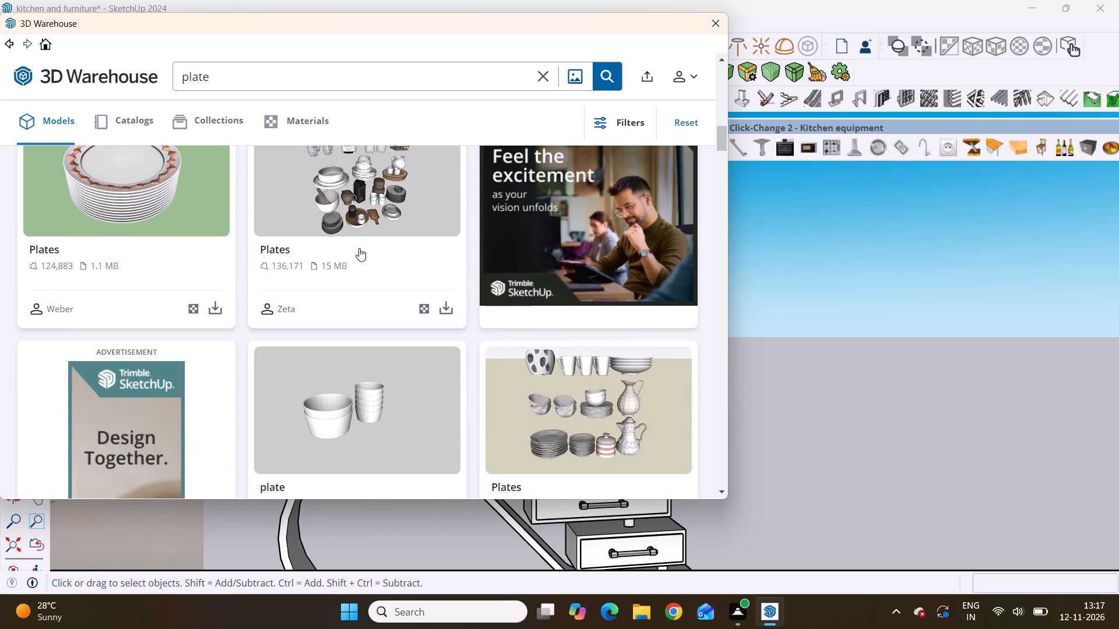
pyautogui.scroll(-9, 359, 248)
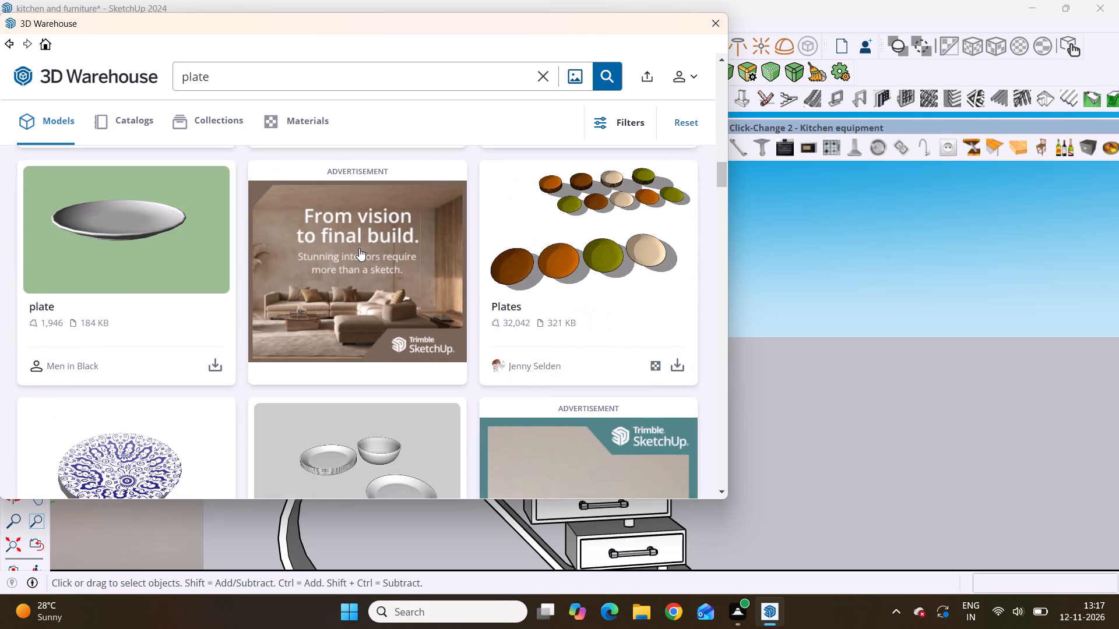
pyautogui.scroll(-4, 359, 248)
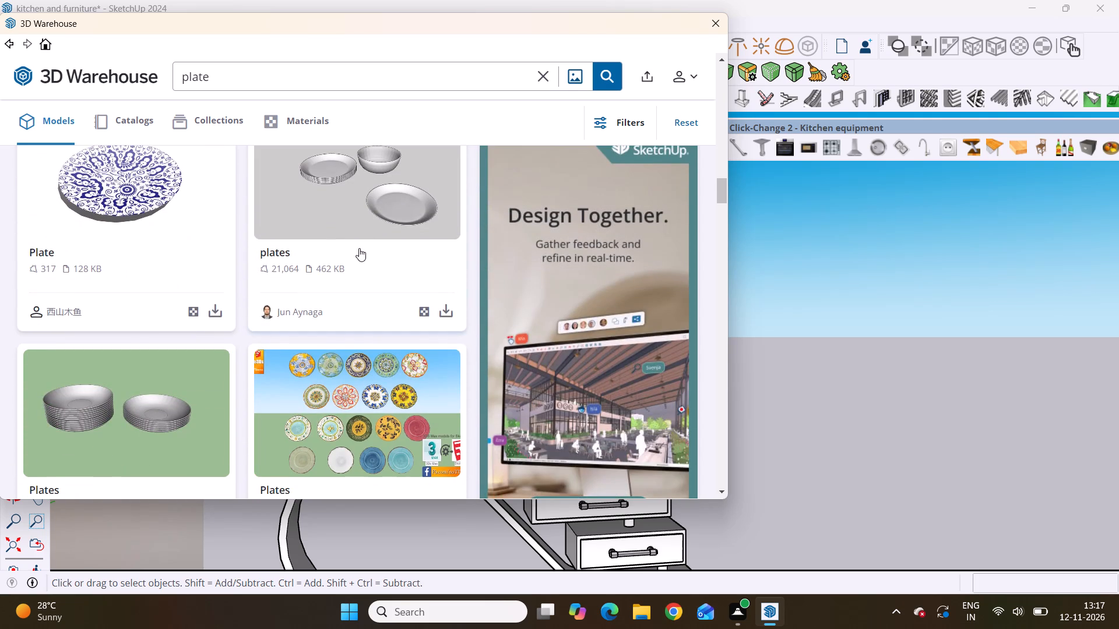
pyautogui.scroll(-4, 359, 248)
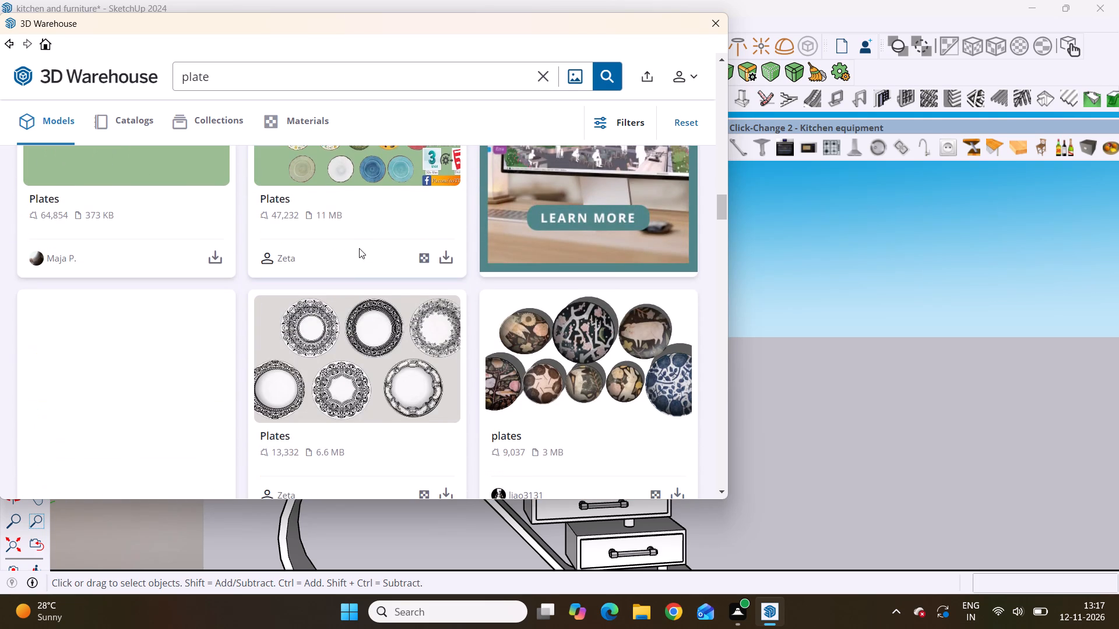
pyautogui.scroll(-11, 359, 248)
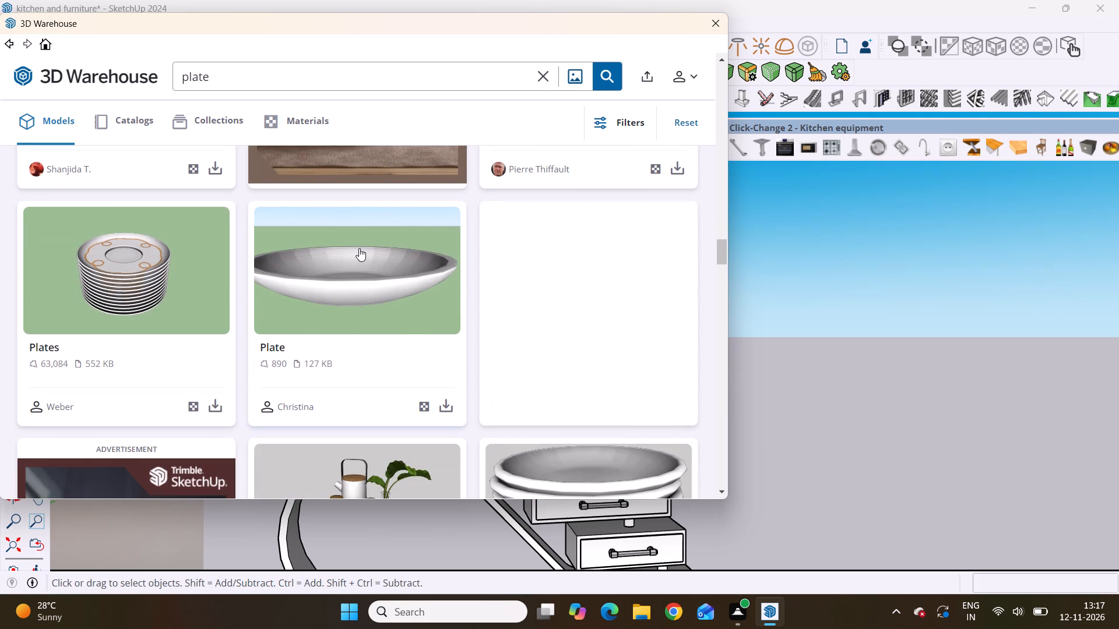
pyautogui.scroll(-3, 359, 248)
pyautogui.scroll(2, 359, 248)
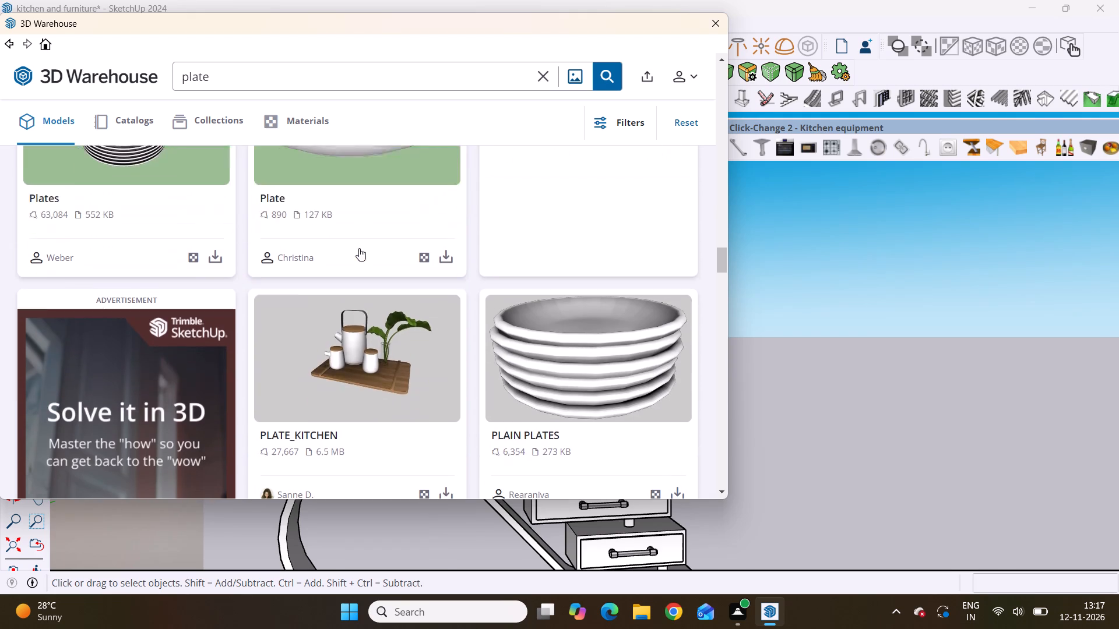
pyautogui.scroll(8, 359, 248)
pyautogui.scroll(-17, 359, 248)
pyautogui.scroll(1, 359, 248)
pyautogui.scroll(-2, 359, 248)
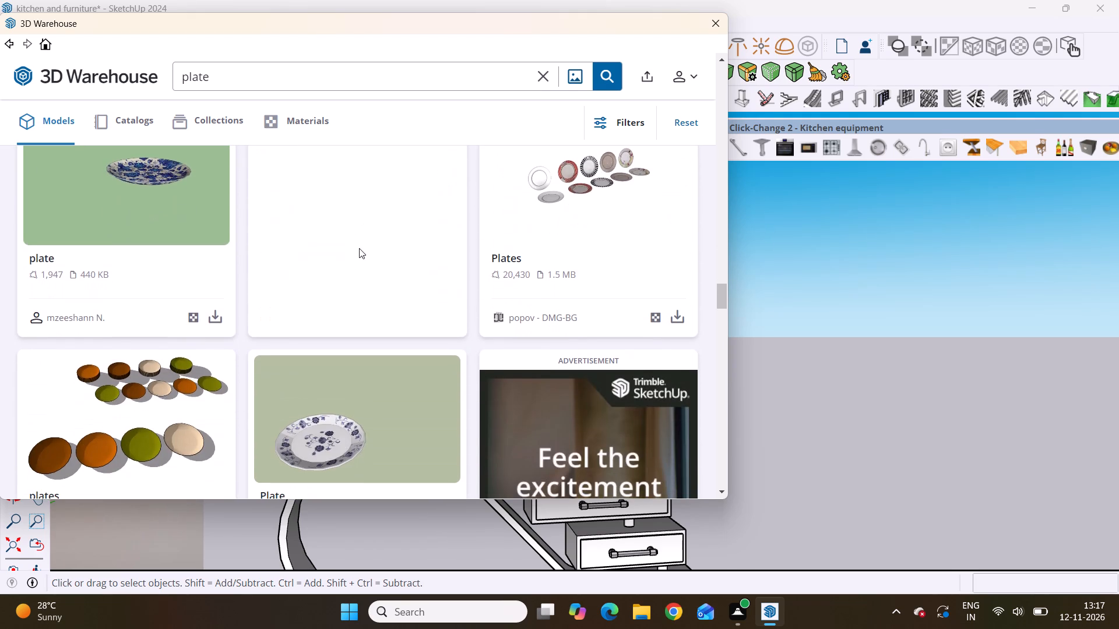
pyautogui.scroll(-6, 359, 248)
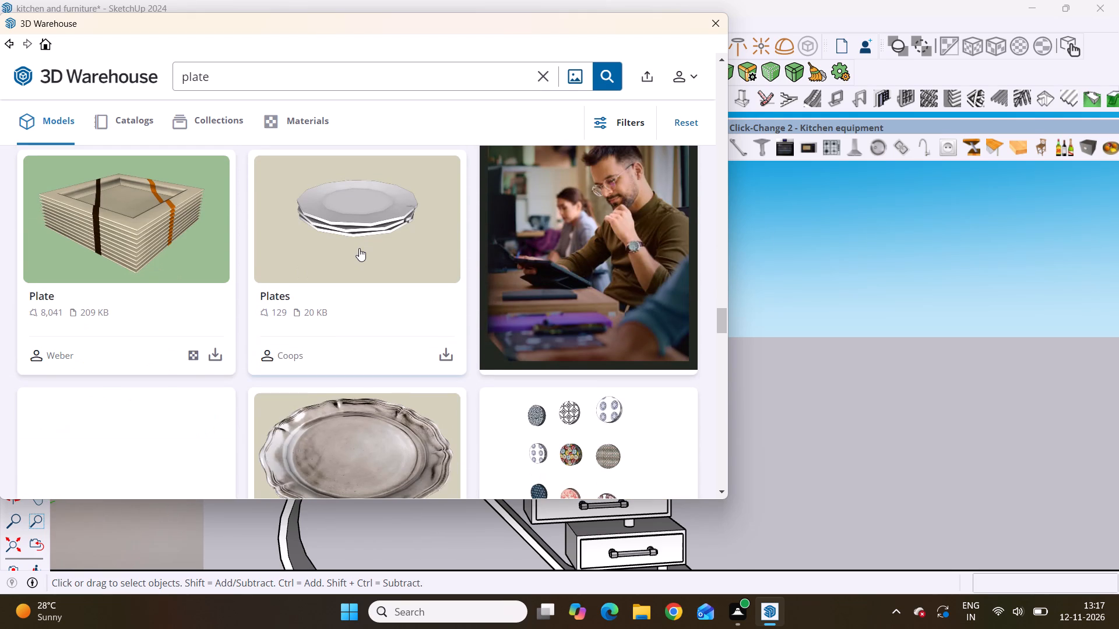
pyautogui.scroll(-11, 359, 248)
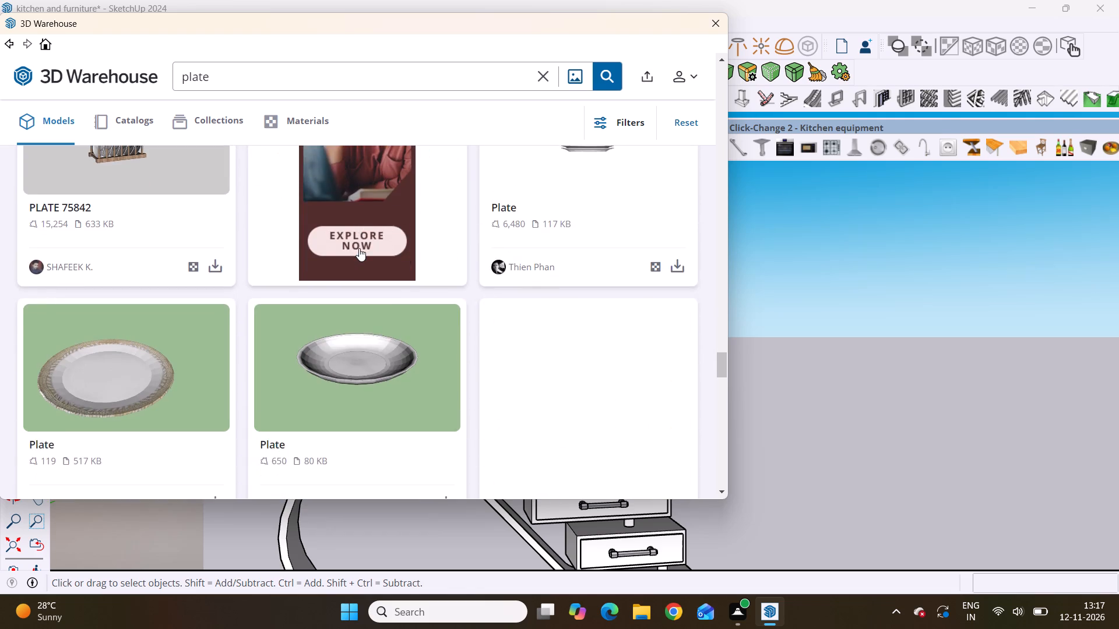
pyautogui.scroll(-9, 359, 248)
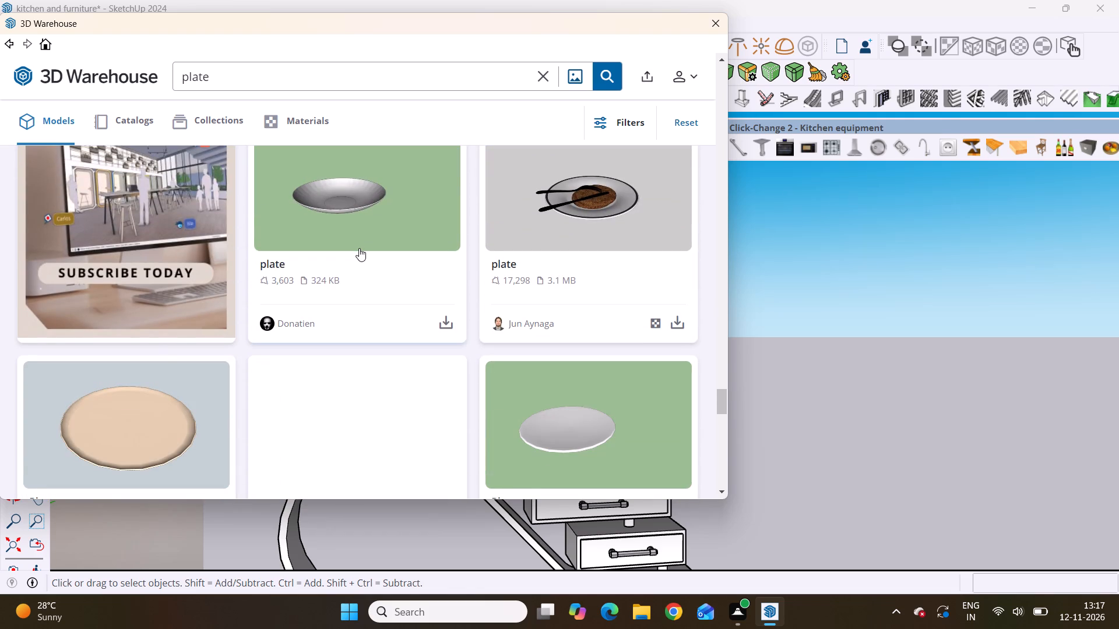
pyautogui.scroll(-11, 359, 248)
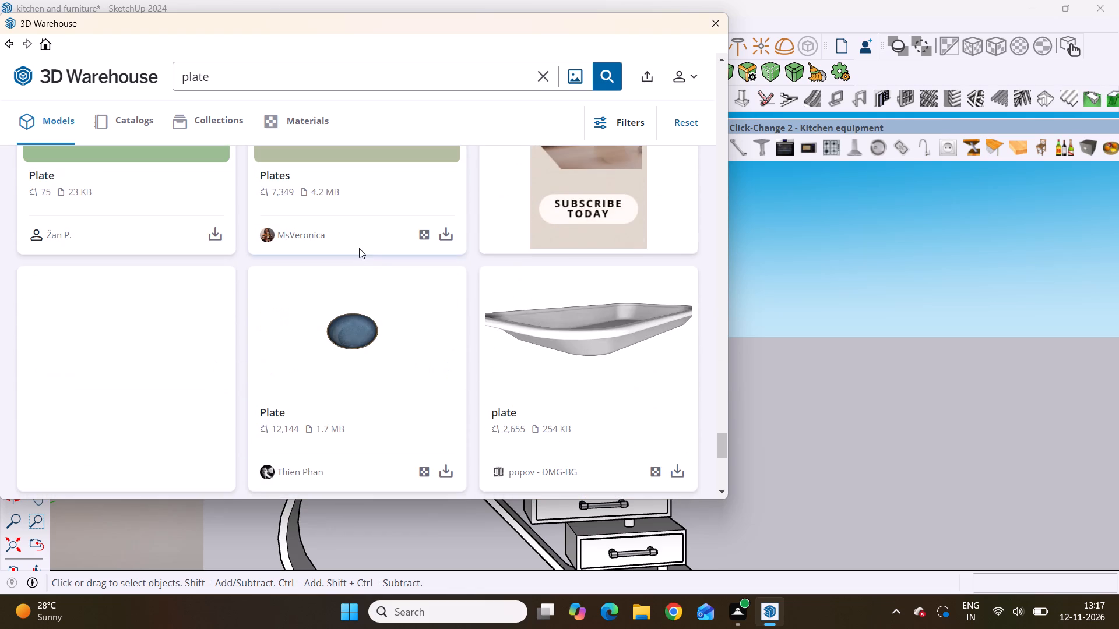
pyautogui.scroll(18, 359, 248)
pyautogui.scroll(11, 293, 229)
pyautogui.scroll(12, 329, 246)
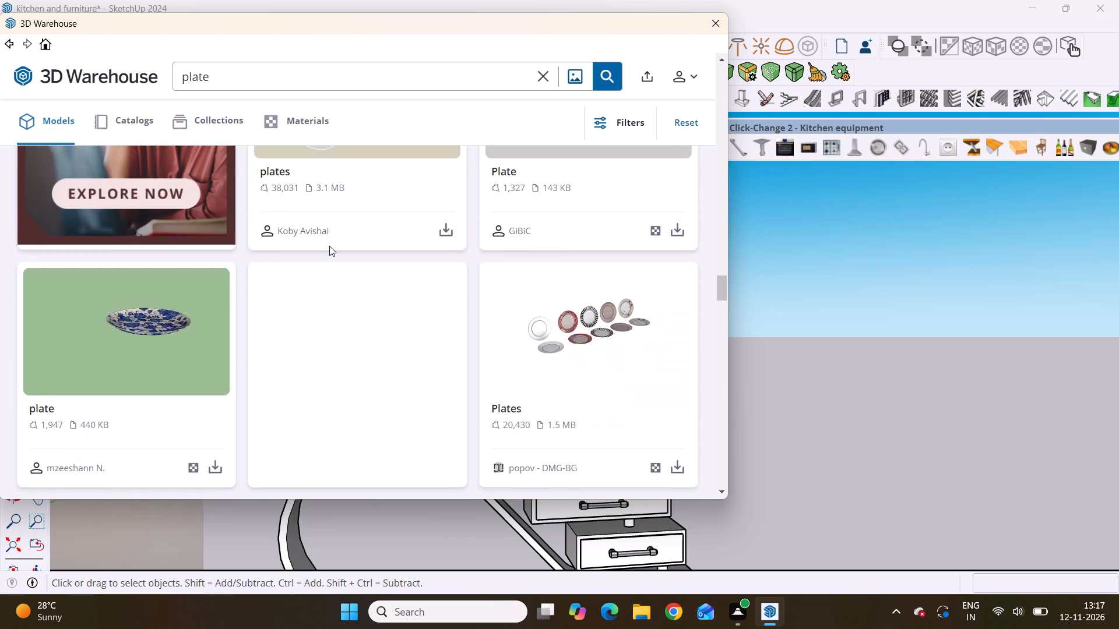
pyautogui.scroll(8, 329, 246)
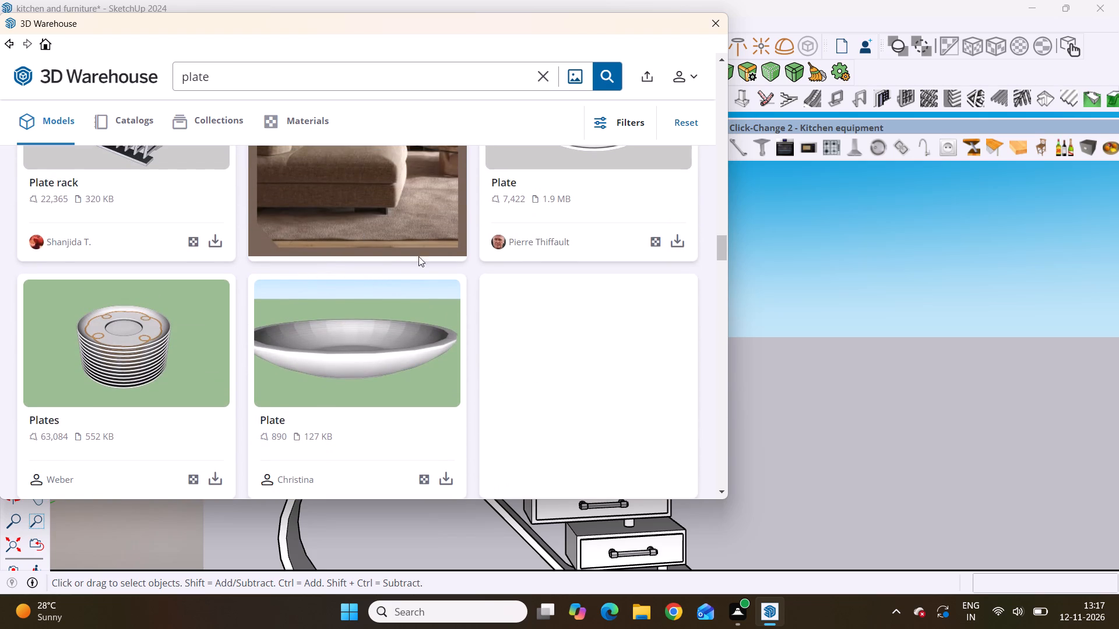
# Load the 127 KB single shallow "Plate" model and place it on the tabletop between the potted cactus and lamp.
pyautogui.scroll(-3, 398, 335)
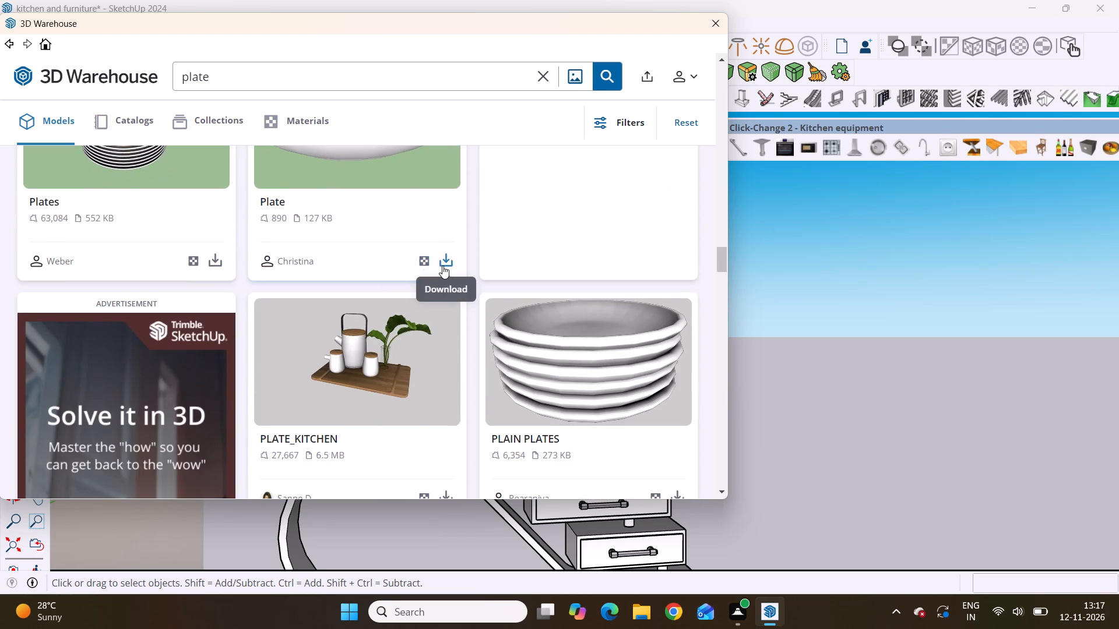
pyautogui.click(442, 266)
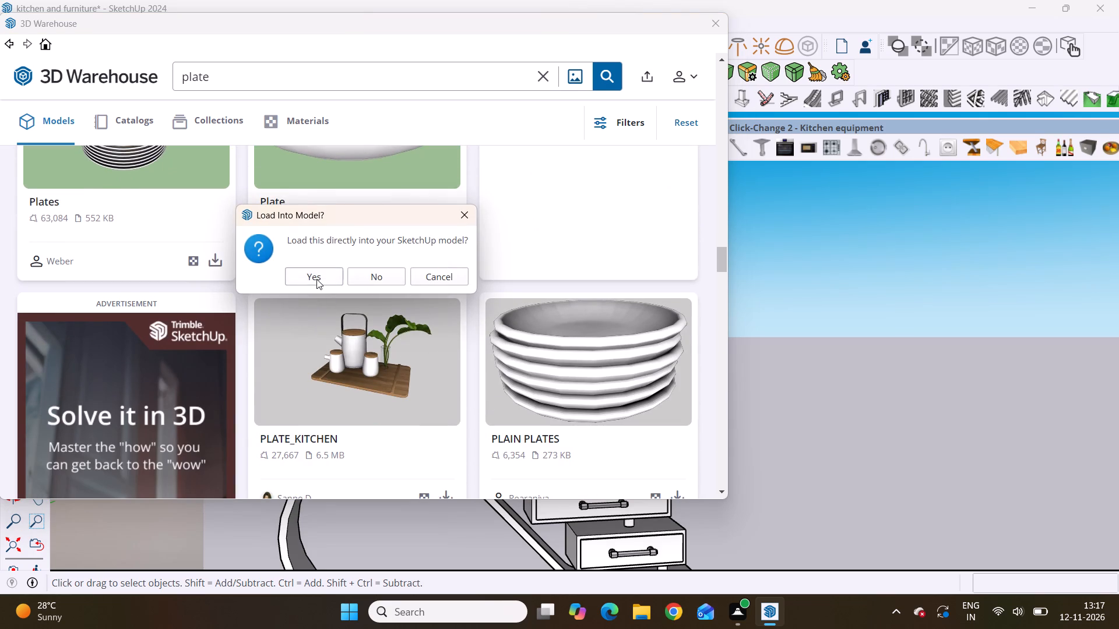
pyautogui.click(316, 275)
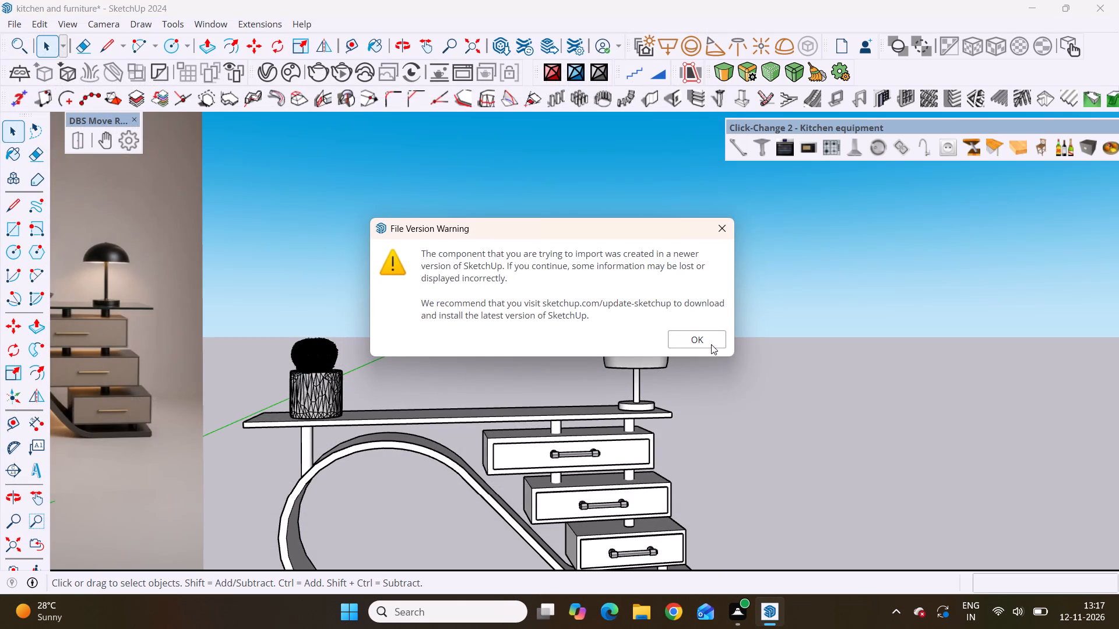
pyautogui.click(687, 341)
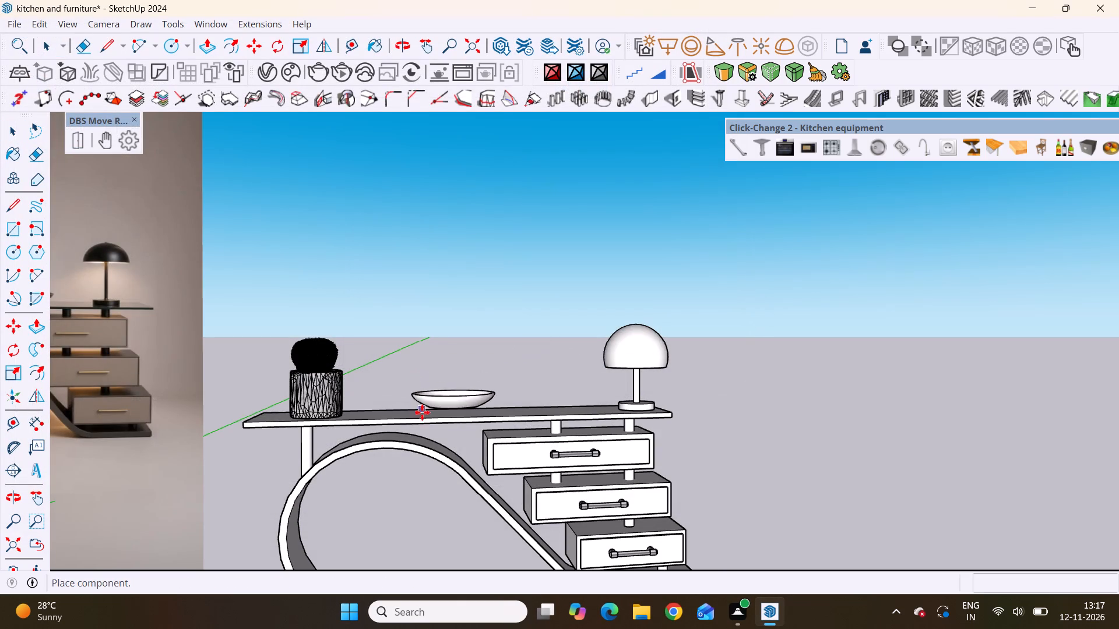
pyautogui.scroll(8, 421, 419)
pyautogui.scroll(-10, 430, 411)
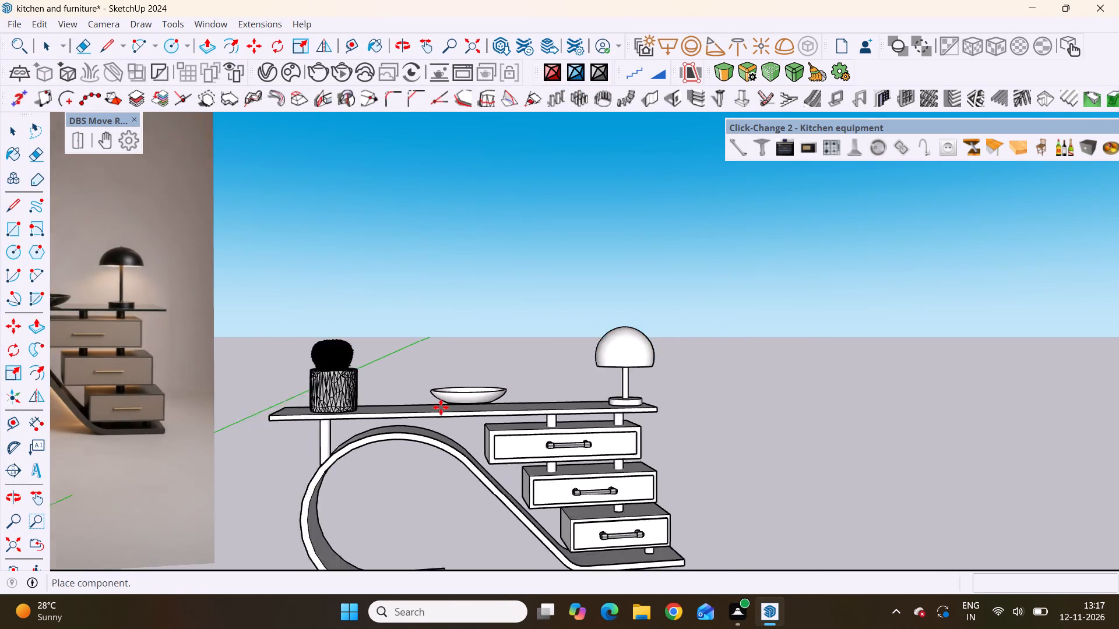
pyautogui.scroll(-5, 441, 407)
pyautogui.scroll(6, 435, 426)
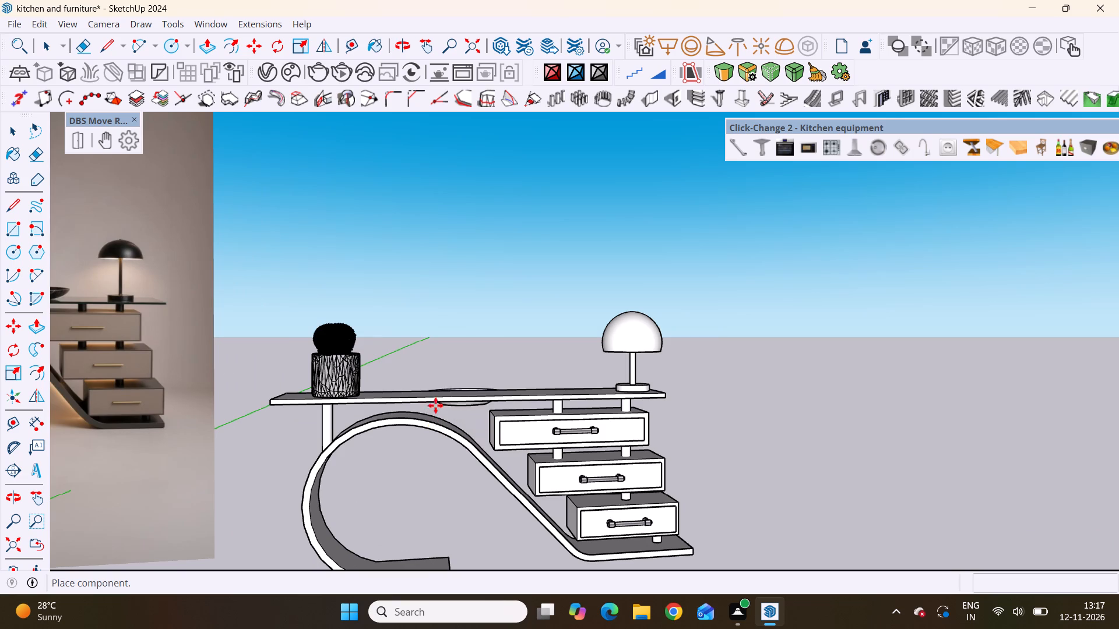
pyautogui.click(438, 395)
# Scale the placed plate along the blue axis by about 1.5 so it becomes a deeper bowl.
pyautogui.scroll(4, 440, 398)
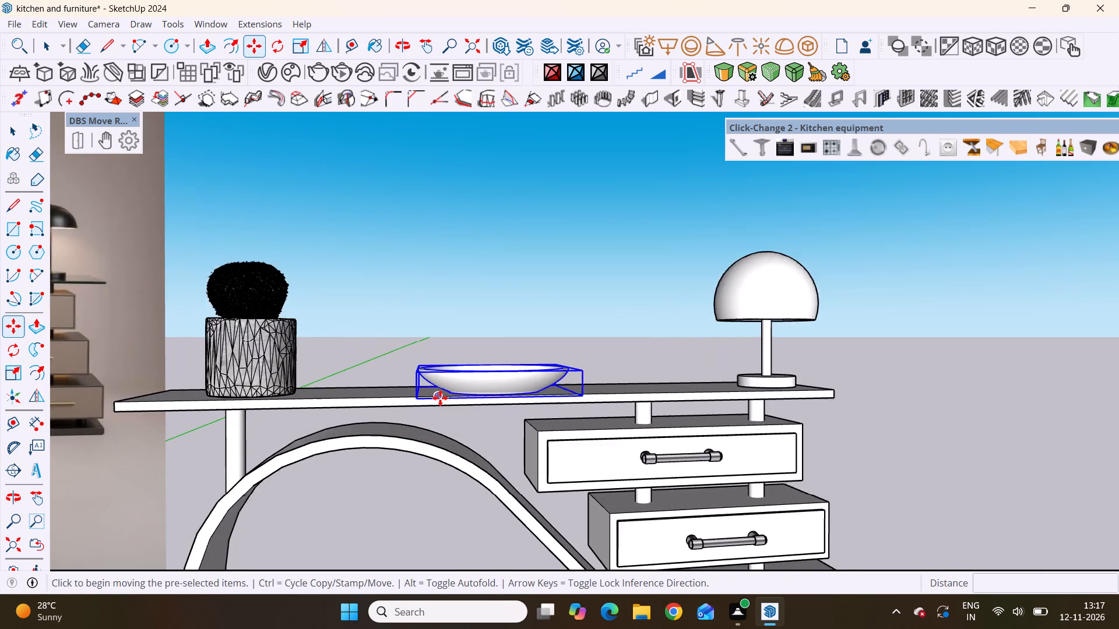
pyautogui.scroll(8, 440, 398)
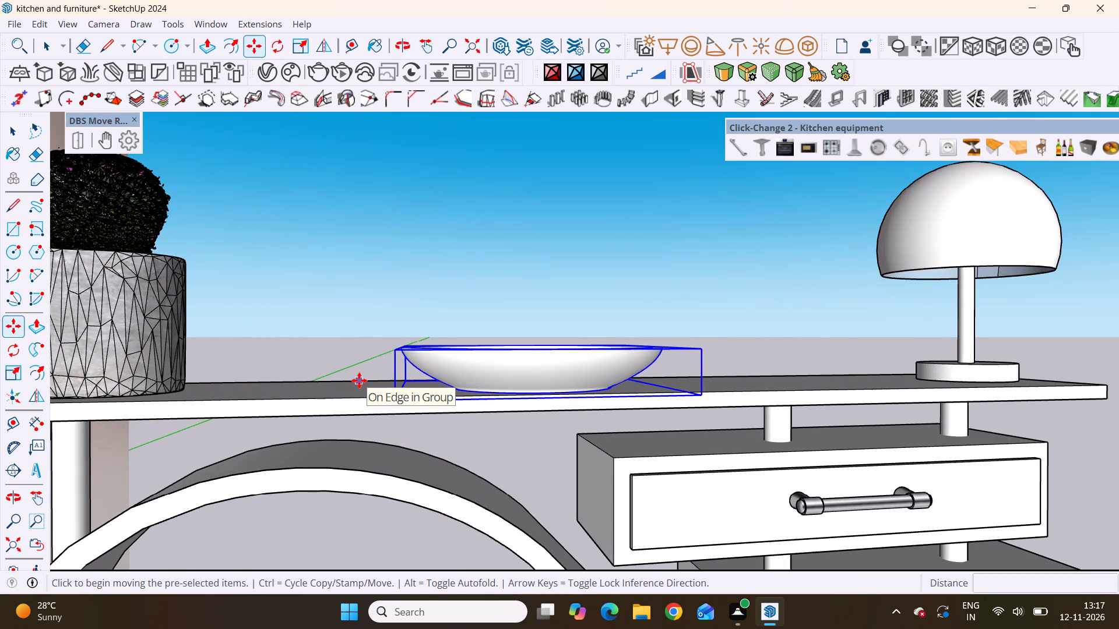
pyautogui.press('s')
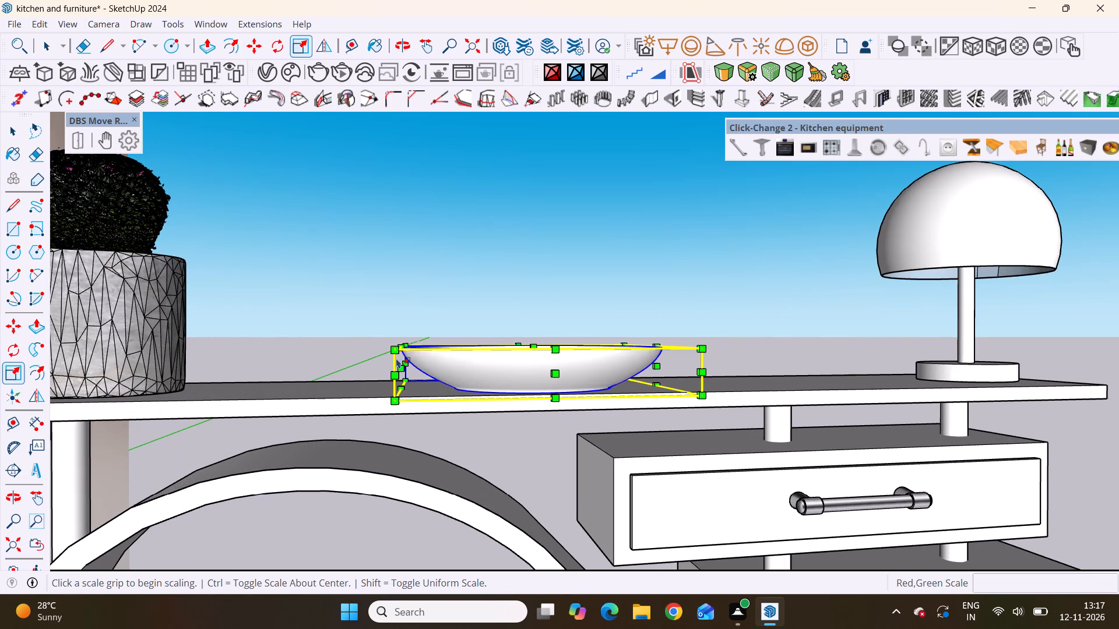
pyautogui.moveTo(394, 348); pyautogui.dragTo(389, 277)
pyautogui.scroll(-5, 402, 330)
pyautogui.moveTo(508, 355); pyautogui.dragTo(521, 462, button='middle')
pyautogui.scroll(5, 478, 359)
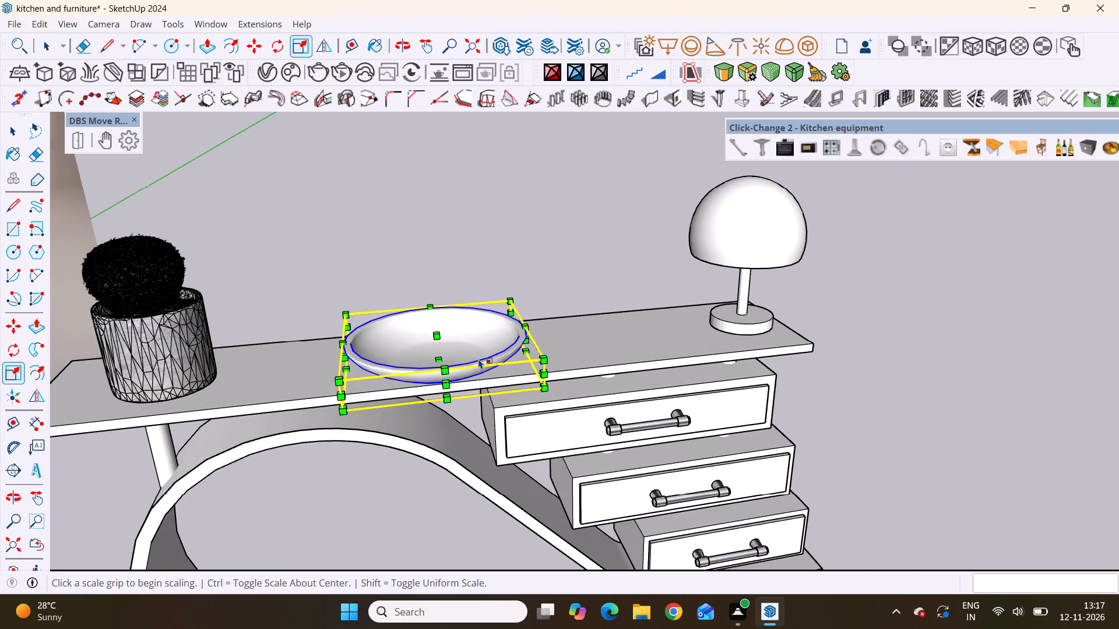
pyautogui.moveTo(438, 334); pyautogui.dragTo(444, 322)
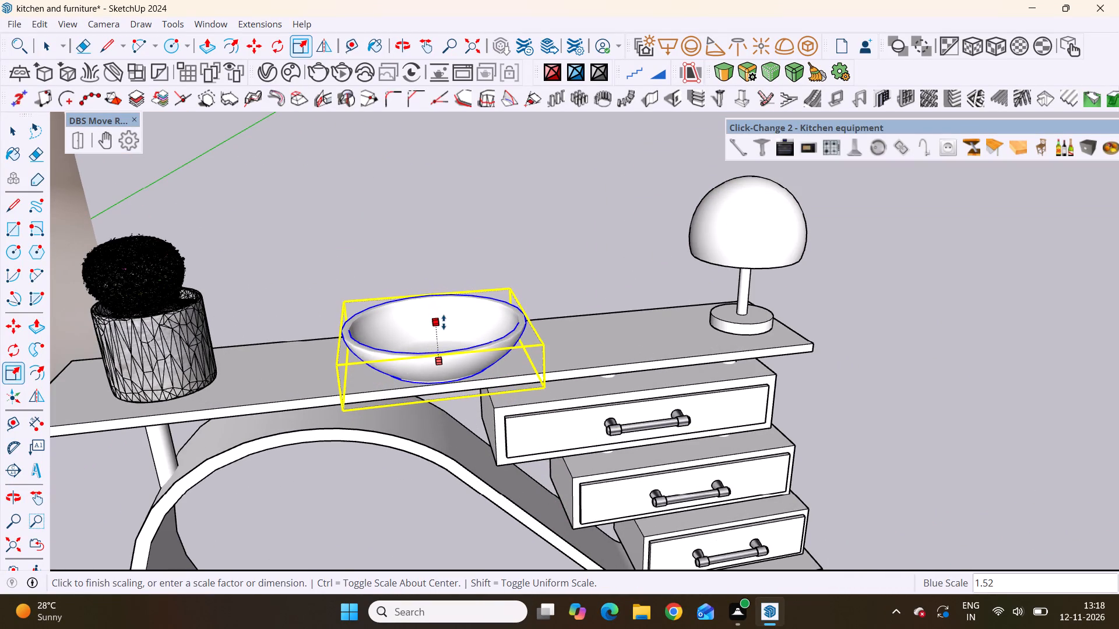
pyautogui.moveTo(444, 322); pyautogui.dragTo(446, 324)
pyautogui.scroll(-5, 523, 313)
pyautogui.moveTo(530, 359); pyautogui.dragTo(458, 247, button='middle')
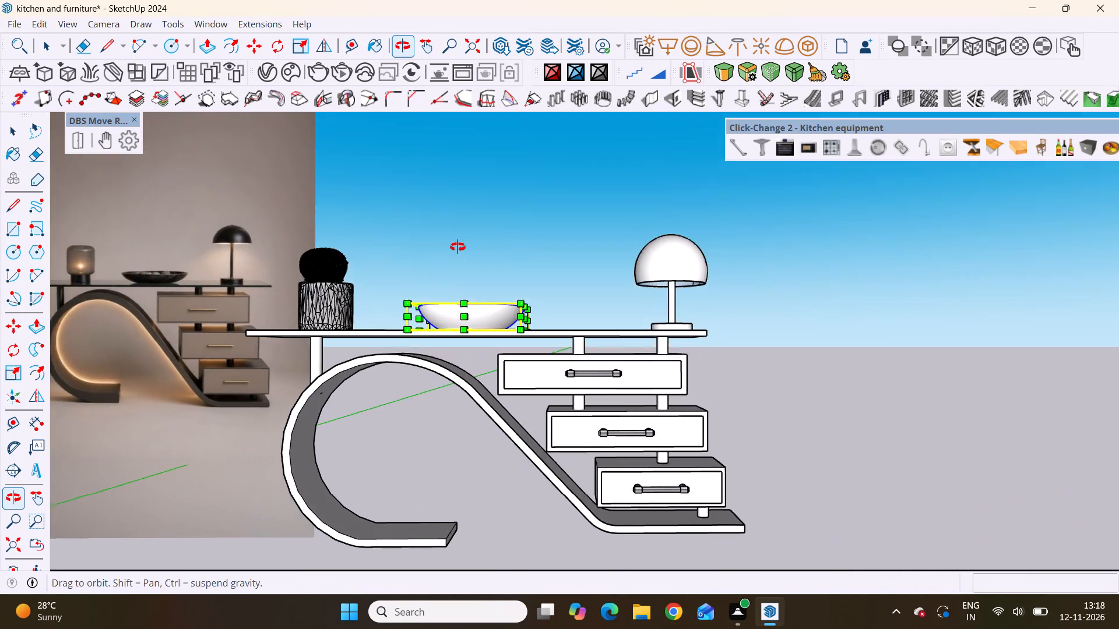
pyautogui.moveTo(458, 247); pyautogui.dragTo(500, 267, button='middle')
pyautogui.click(528, 252)
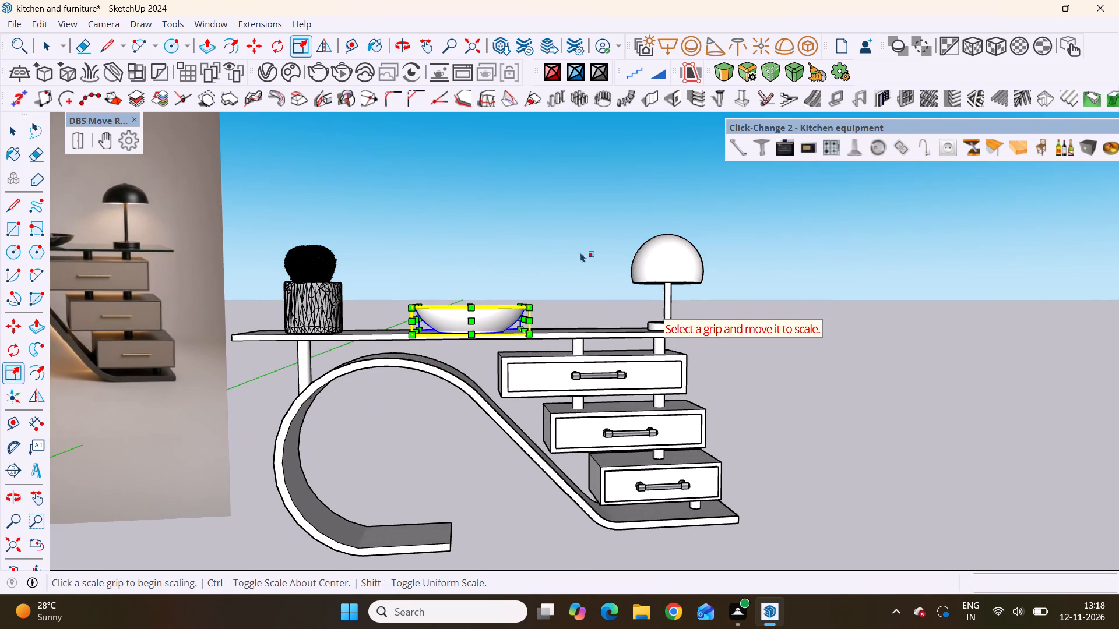
pyautogui.press('space')
pyautogui.click(577, 225)
# Examine the whole console with its potted cactus, bowl and lamp against the reference image from several angles.
pyautogui.scroll(-4, 543, 252)
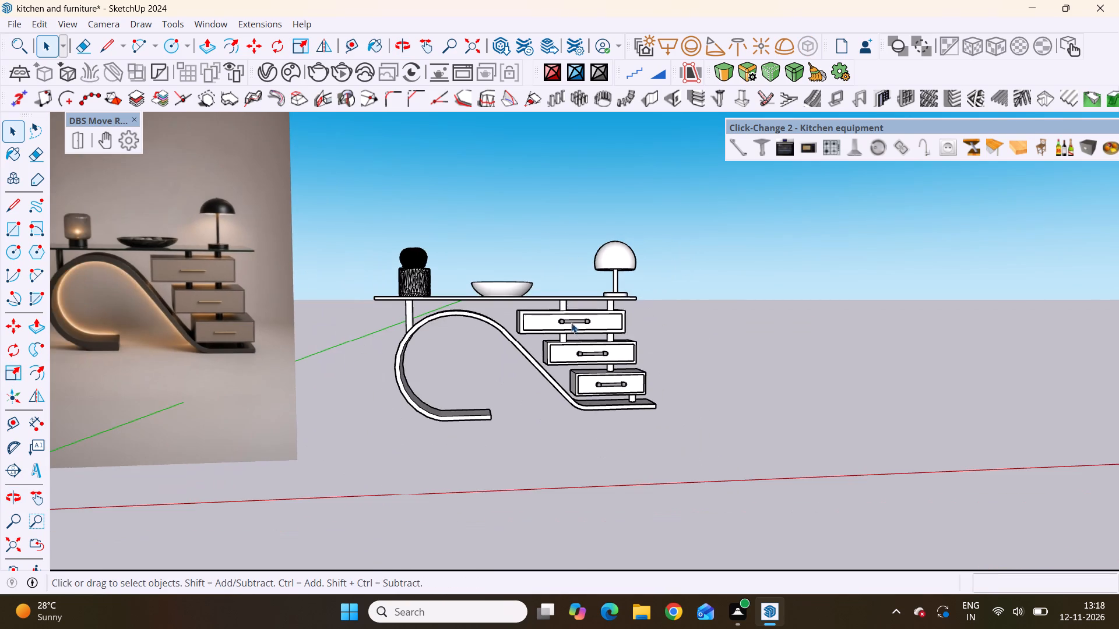
pyautogui.moveTo(529, 312); pyautogui.dragTo(378, 288, button='middle')
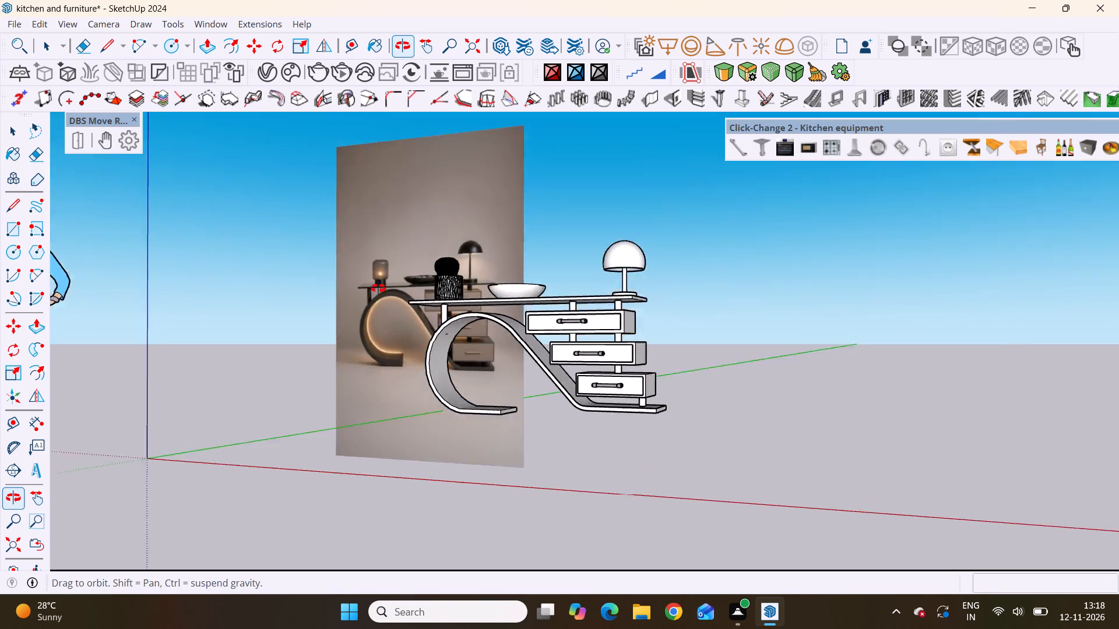
pyautogui.moveTo(378, 288); pyautogui.dragTo(559, 335, button='middle')
pyautogui.scroll(-1, 555, 336)
pyautogui.scroll(-4, 459, 323)
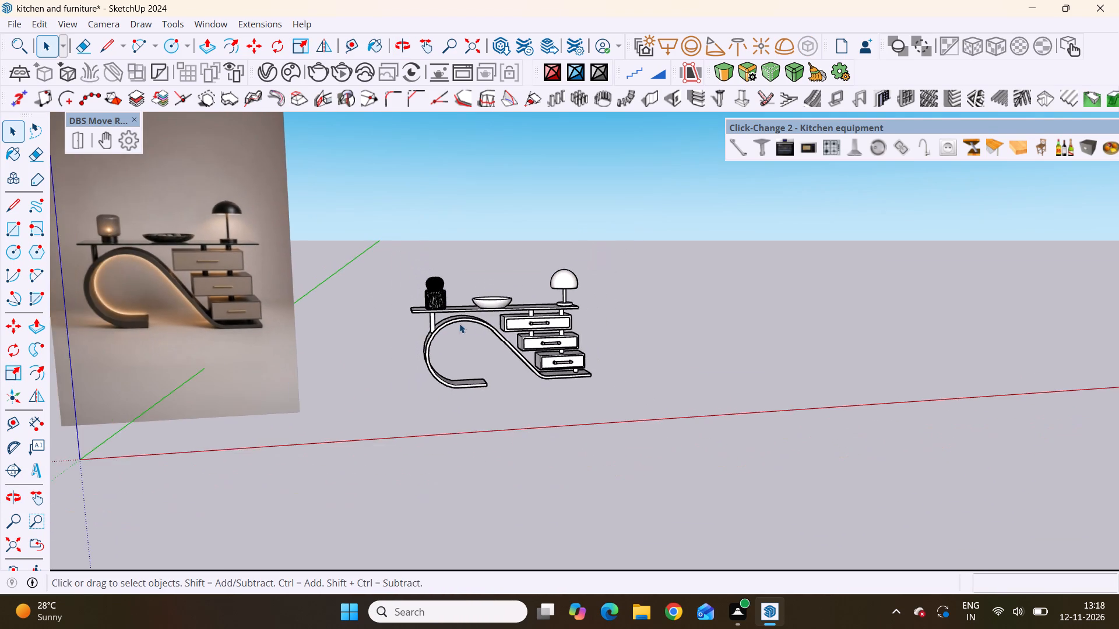
pyautogui.scroll(11, 486, 321)
pyautogui.scroll(-6, 488, 307)
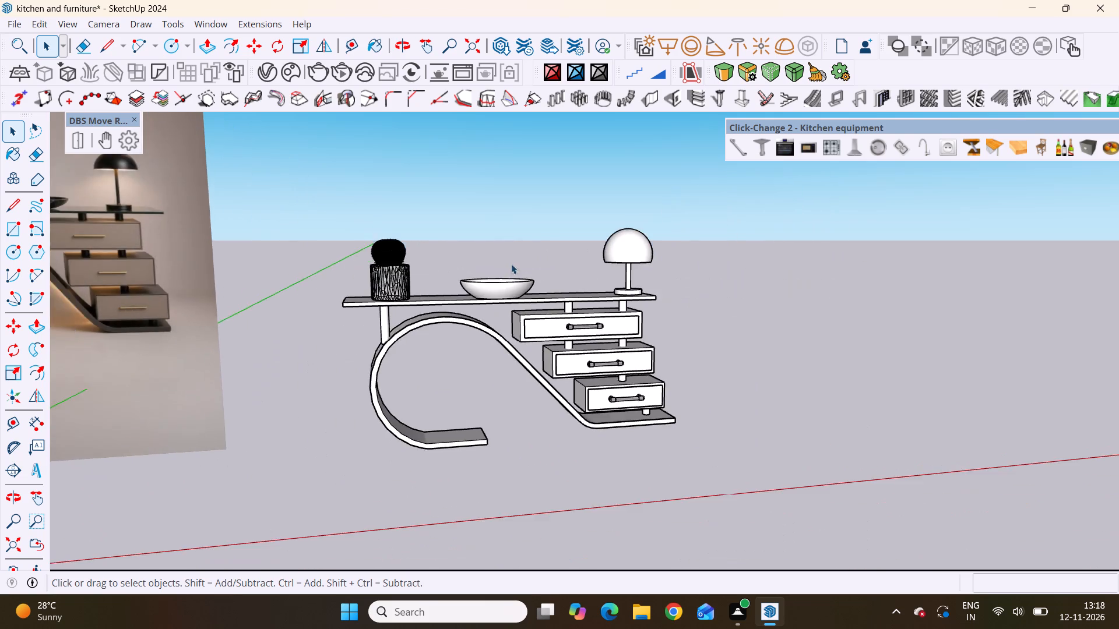
pyautogui.moveTo(511, 263); pyautogui.dragTo(497, 223, button='middle')
pyautogui.scroll(-5, 445, 268)
pyautogui.moveTo(506, 308); pyautogui.dragTo(536, 317, button='middle')
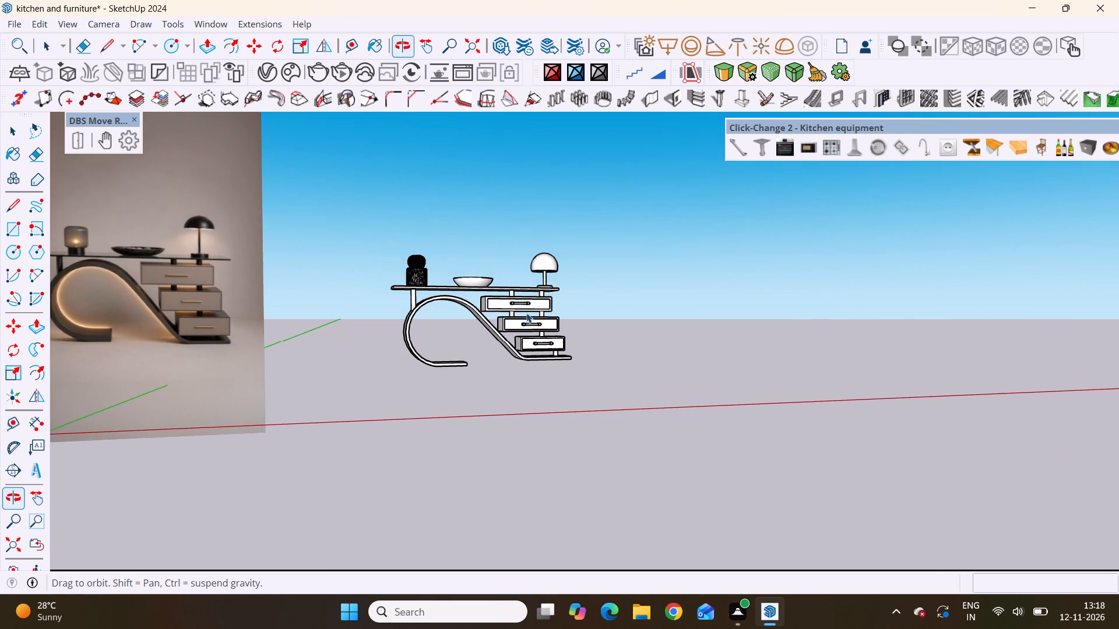
pyautogui.scroll(10, 507, 301)
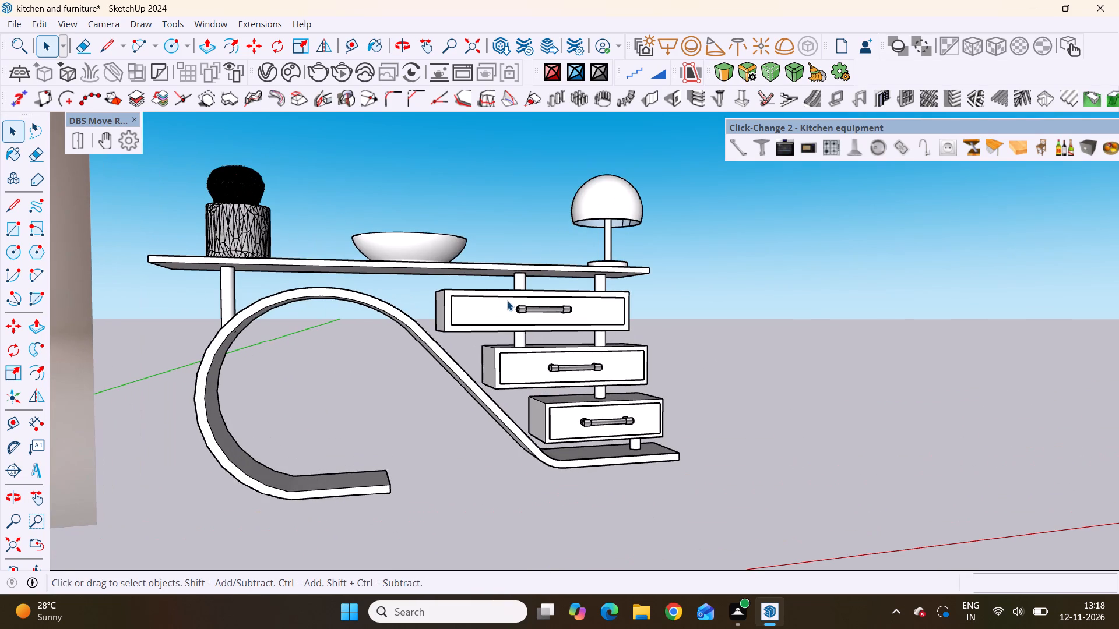
# Open the V-Ray Asset Editor and allow SketchUp network access through Windows Firewall.
pyautogui.scroll(-1, 520, 272)
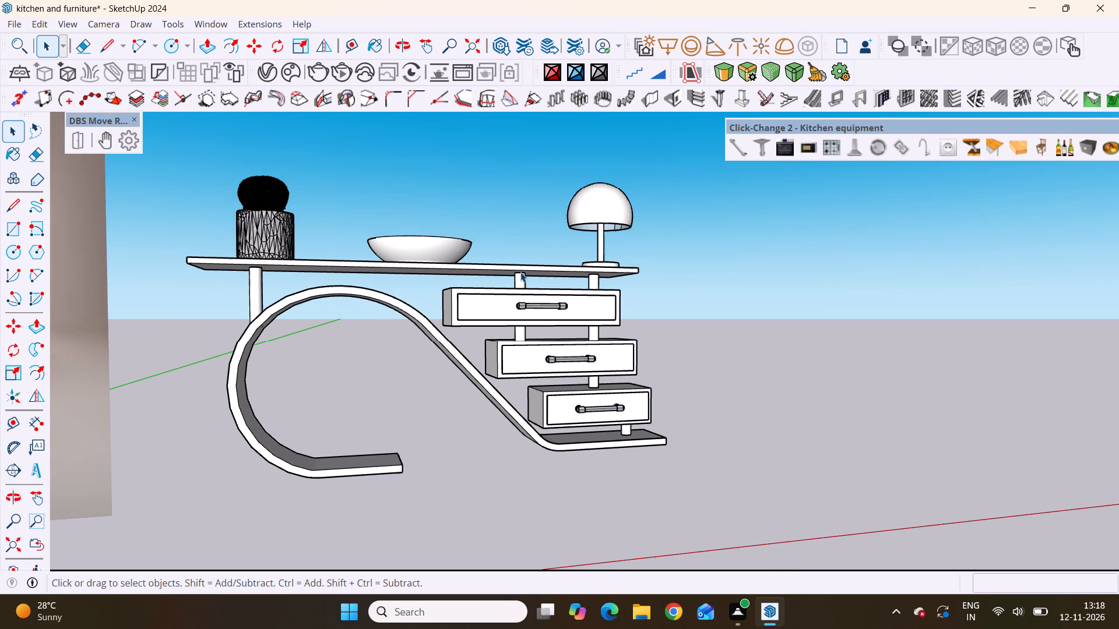
pyautogui.scroll(1, 586, 193)
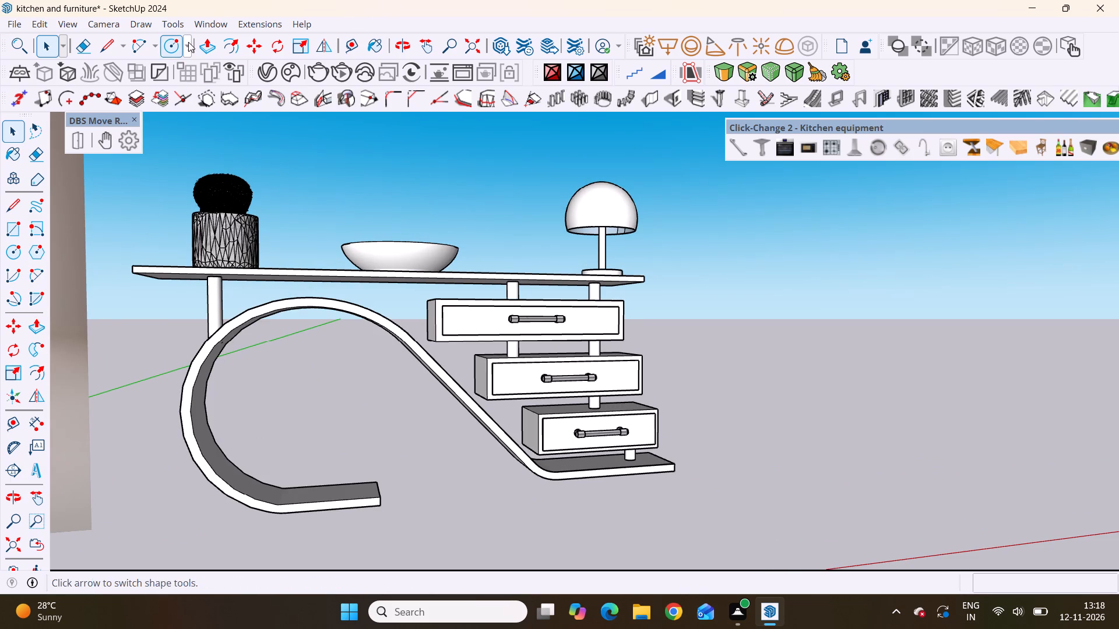
pyautogui.click(270, 71)
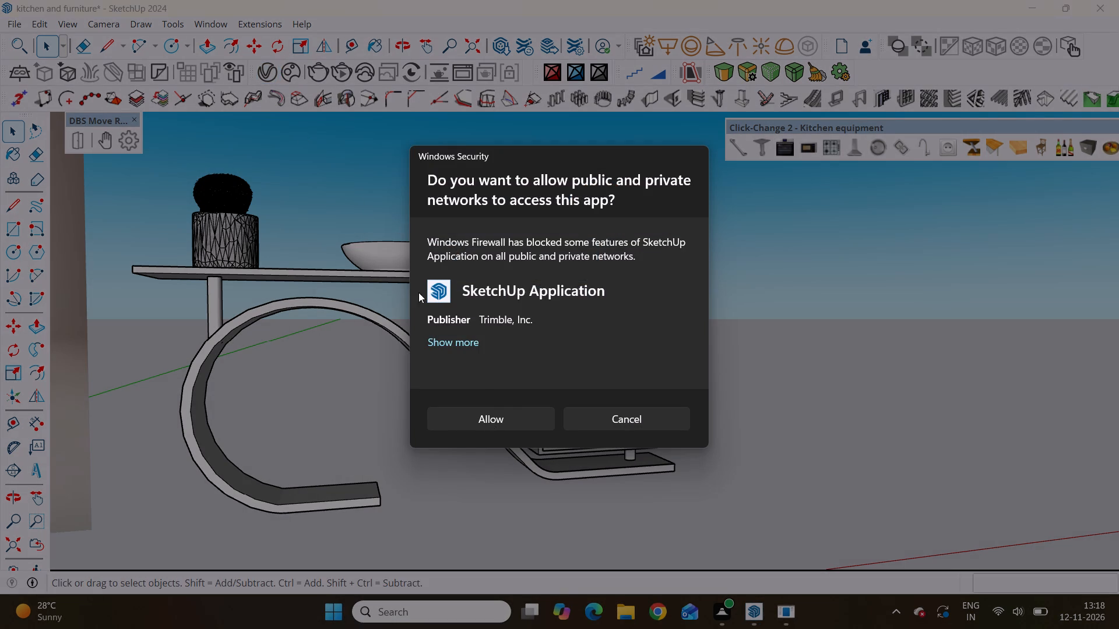
pyautogui.click(491, 420)
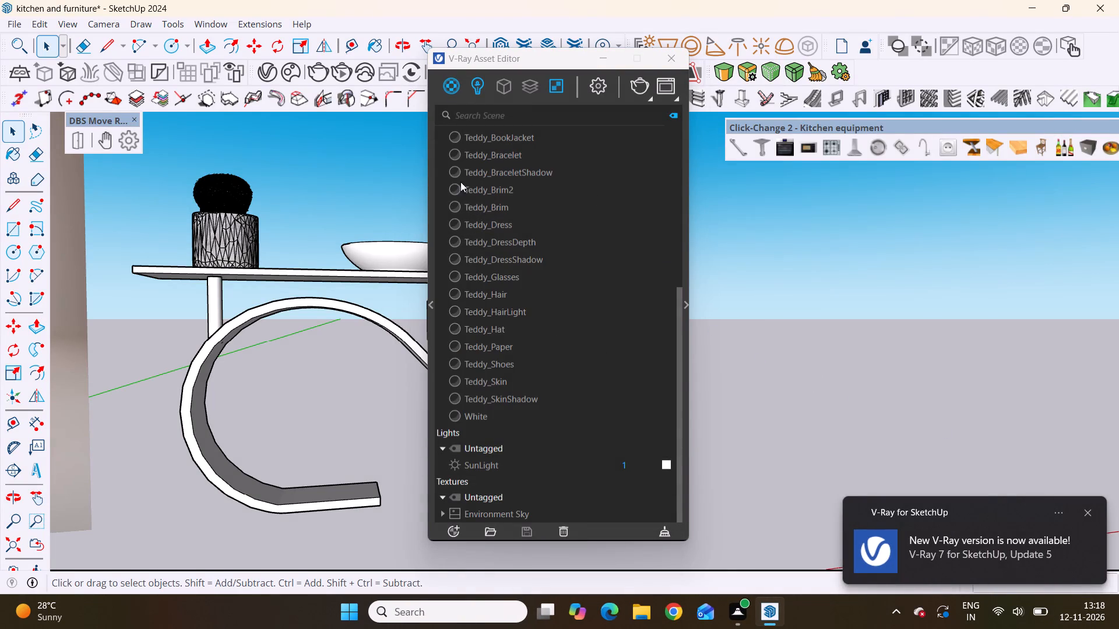
# Delete the range of scene materials from Teddy_BookJacket through White in the Asset Editor.
pyautogui.scroll(-5, 543, 363)
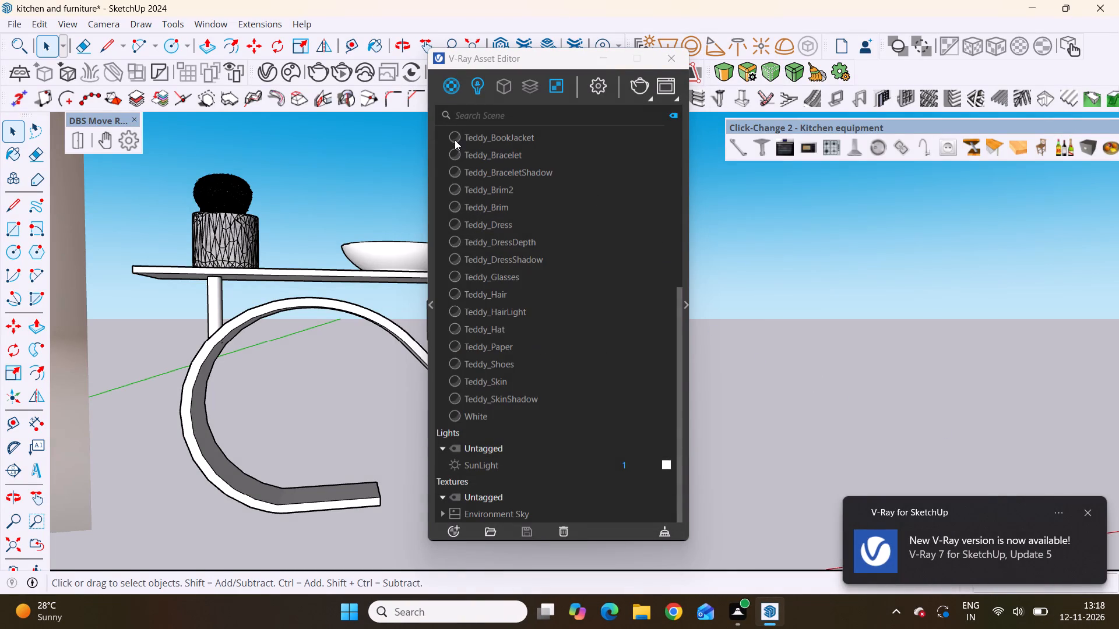
pyautogui.click(455, 139)
pyautogui.scroll(-2, 512, 279)
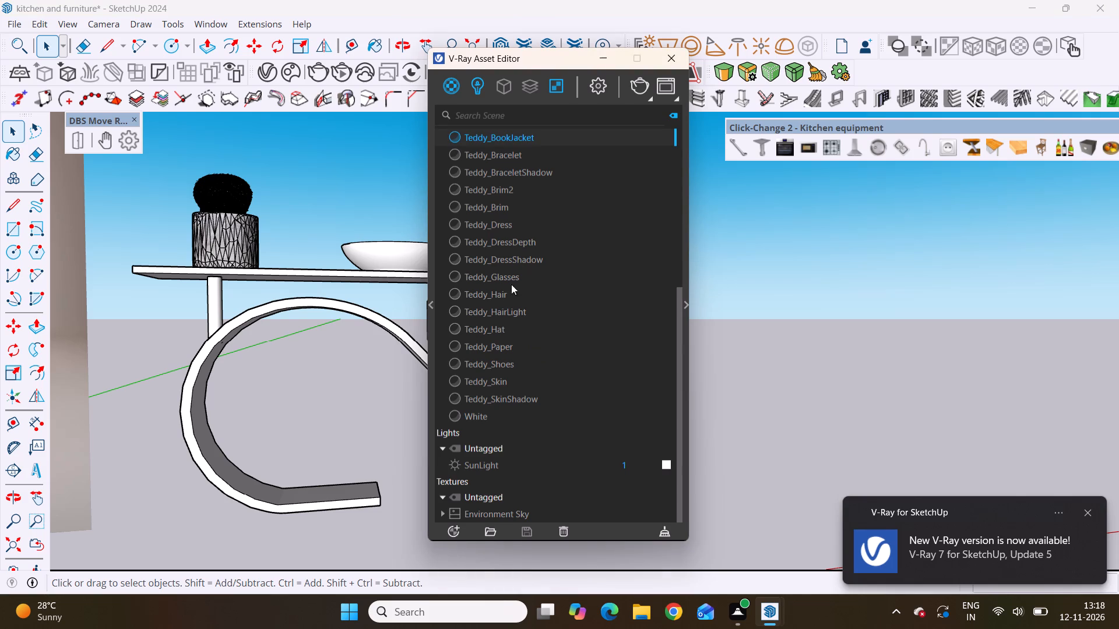
pyautogui.scroll(-13, 511, 284)
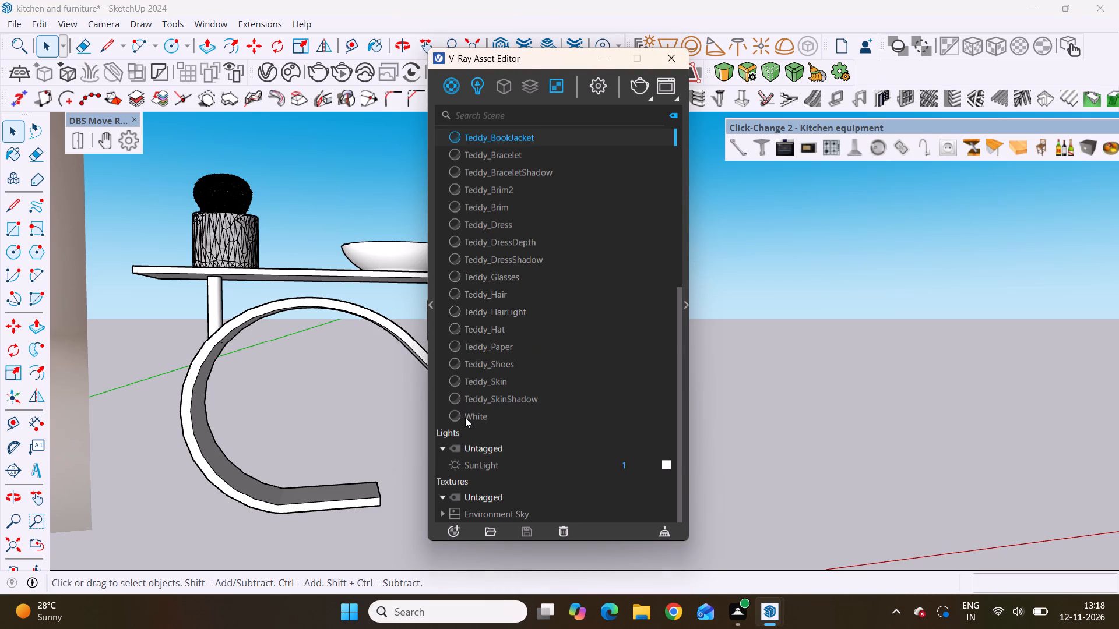
pyautogui.keyDown('shift'); pyautogui.click(456, 415); pyautogui.keyUp('shift')
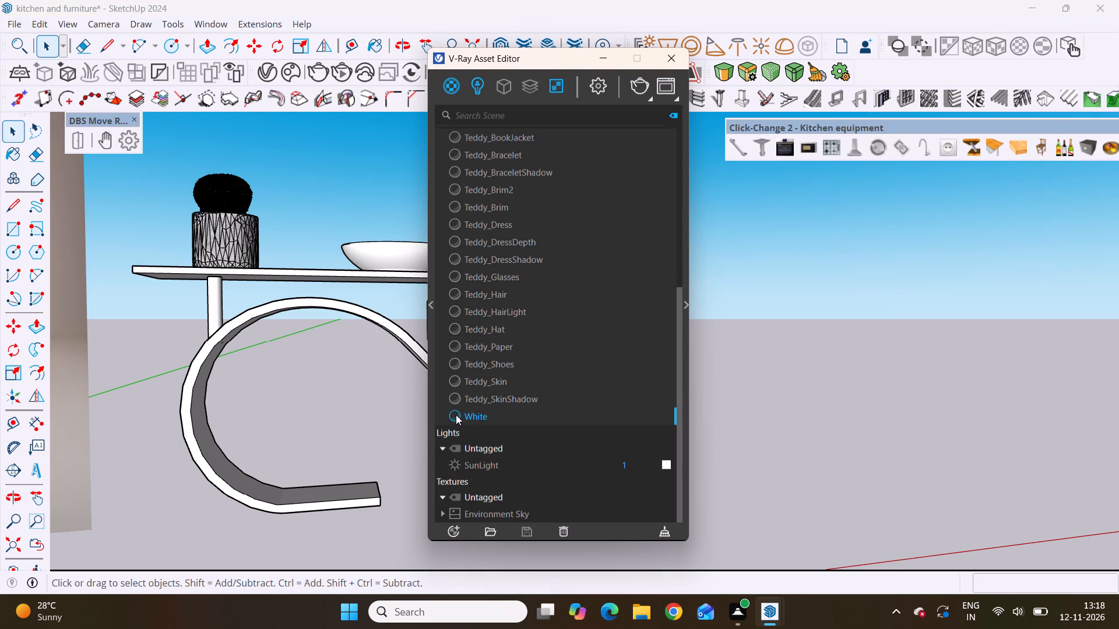
pyautogui.click(567, 531)
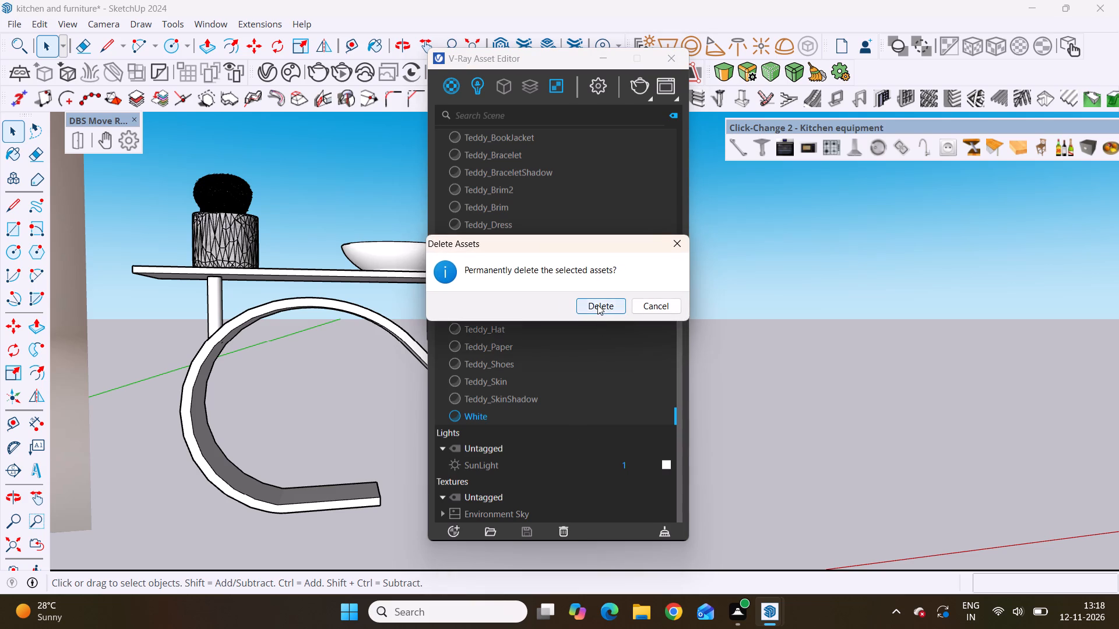
pyautogui.click(597, 305)
# Examine the materials remaining in the Asset Editor's list.
pyautogui.scroll(-3, 484, 292)
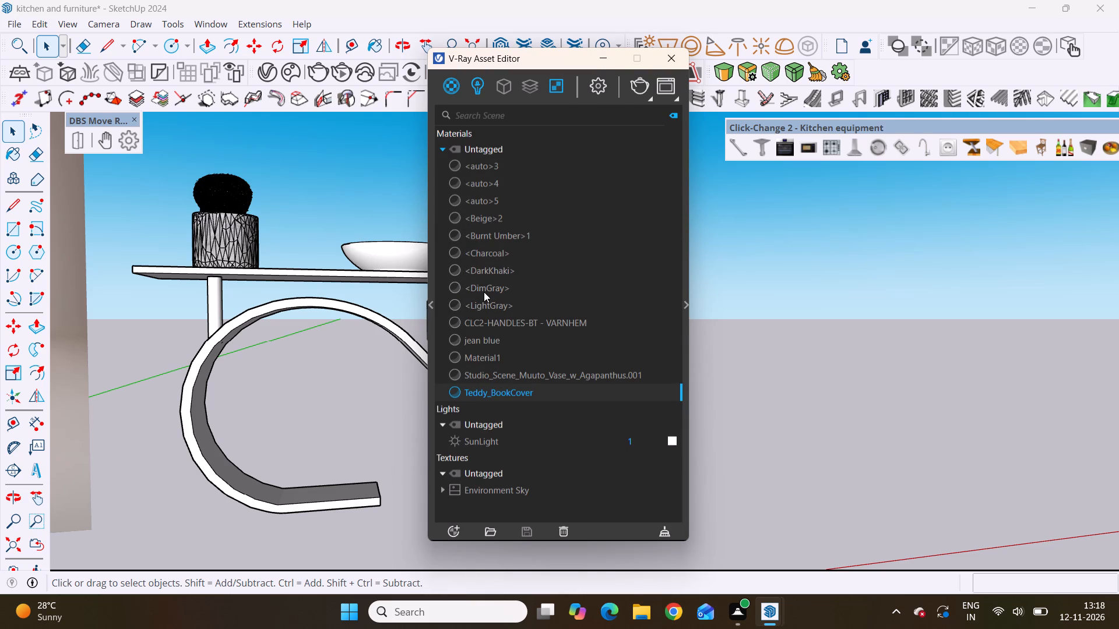
pyautogui.scroll(-5, 484, 292)
pyautogui.scroll(7, 485, 292)
pyautogui.scroll(-6, 490, 309)
pyautogui.scroll(6, 513, 249)
pyautogui.scroll(-3, 466, 161)
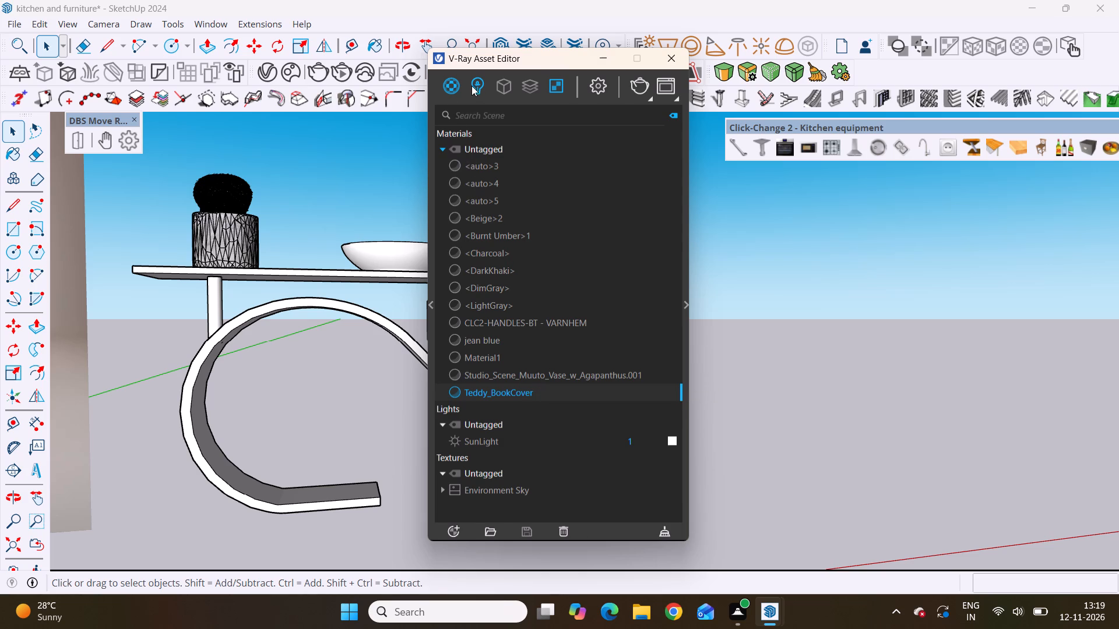
# Show only the scene's lights in the Asset Editor and move its window clear of the console.
pyautogui.click(481, 86)
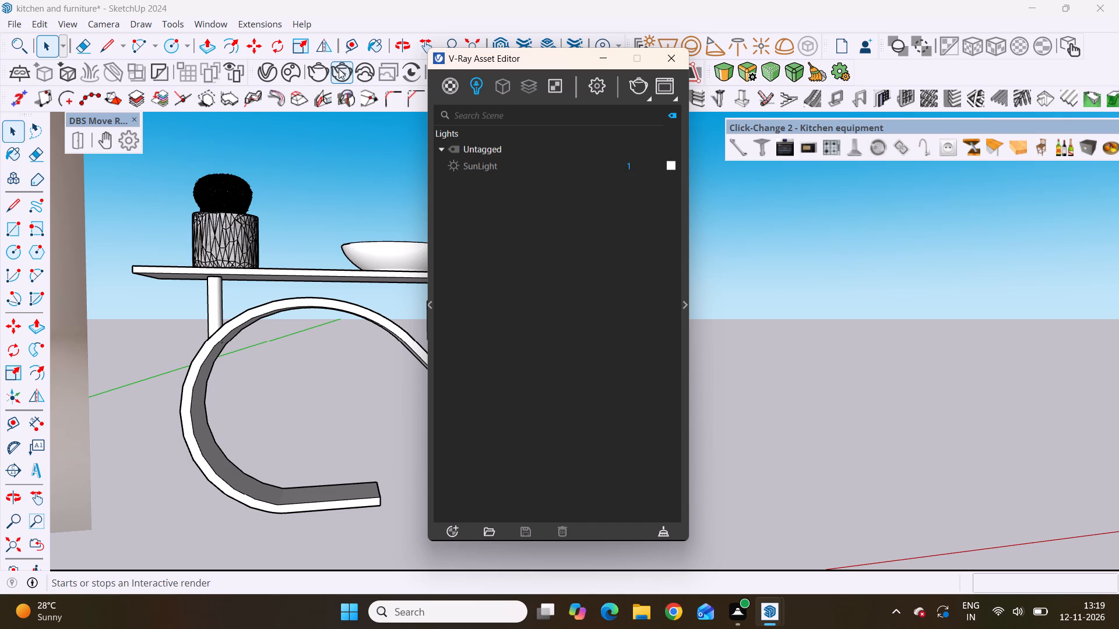
pyautogui.scroll(-4, 506, 69)
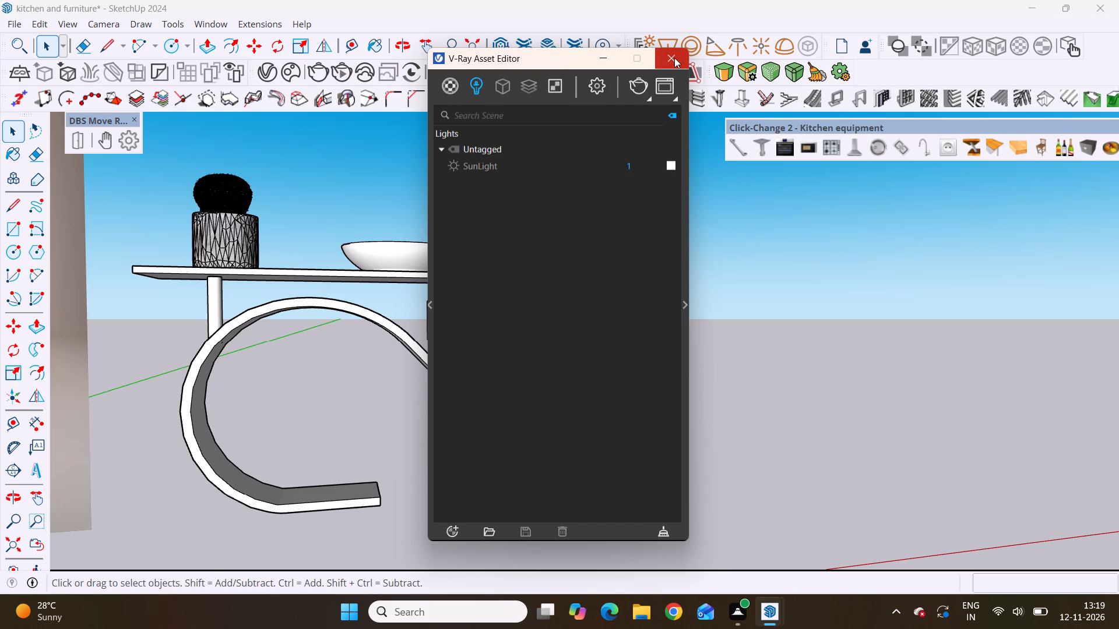
pyautogui.moveTo(553, 58); pyautogui.dragTo(989, 168)
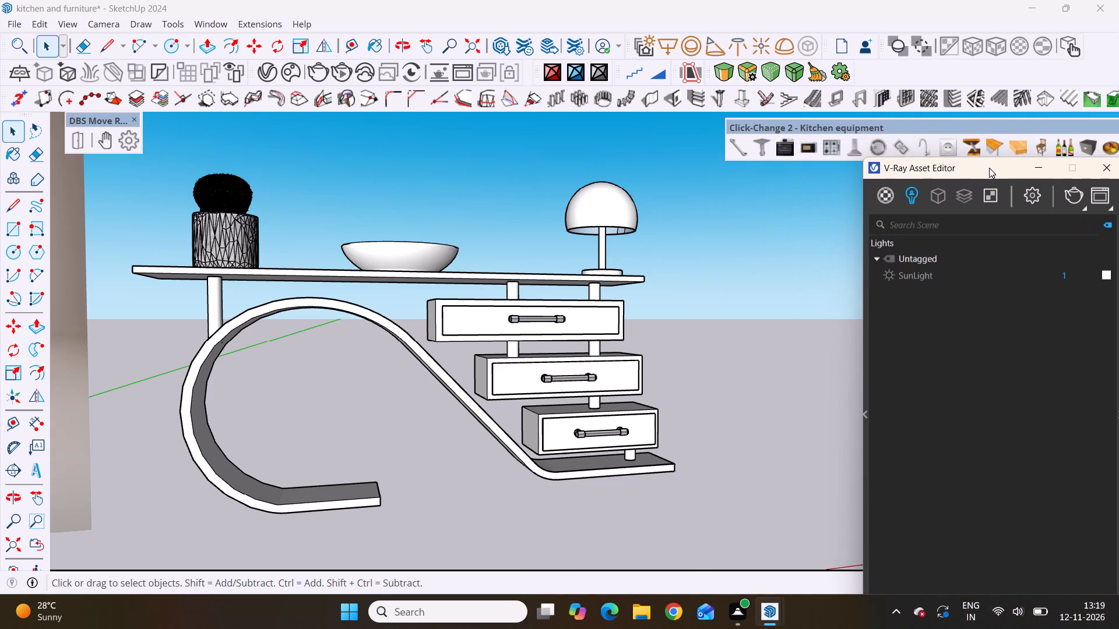
pyautogui.moveTo(989, 168); pyautogui.dragTo(963, 91)
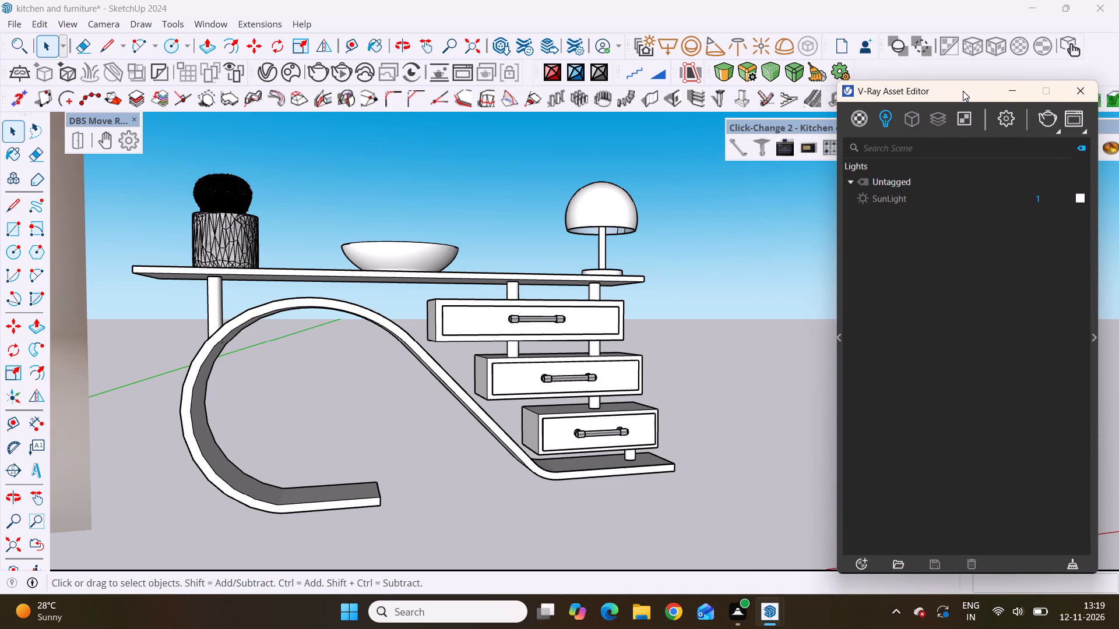
pyautogui.moveTo(963, 91); pyautogui.dragTo(952, 96)
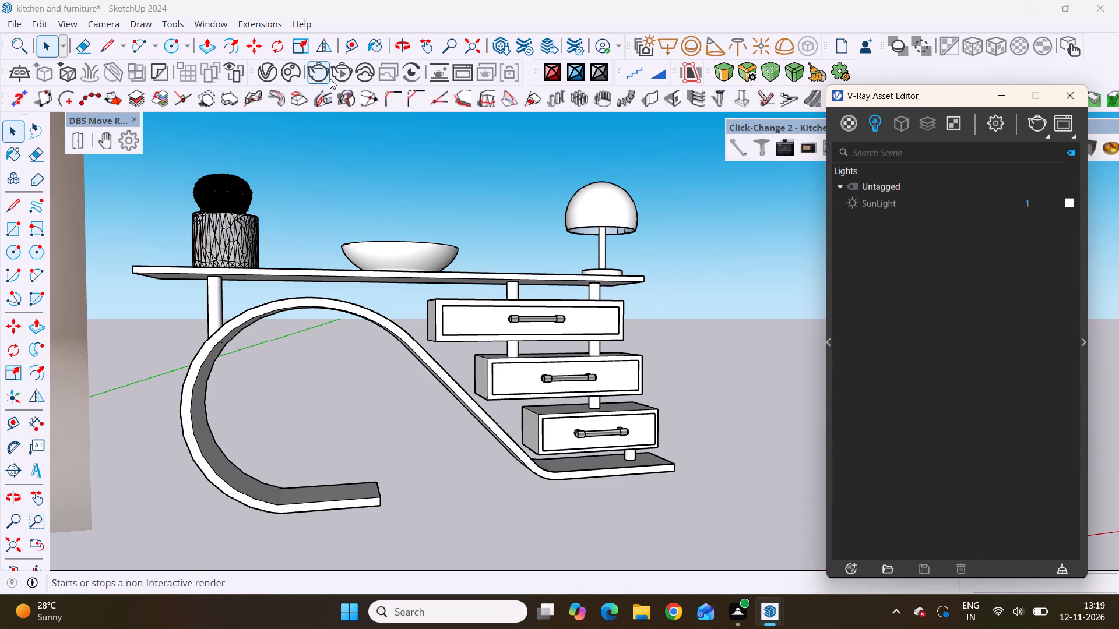
pyautogui.click(885, 185)
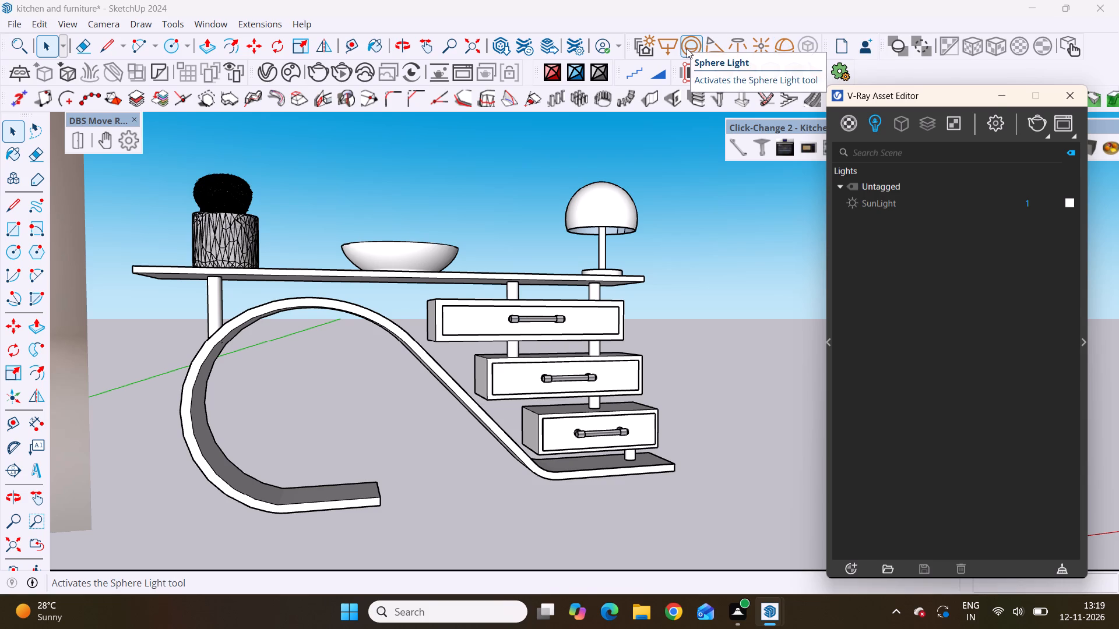
# Place a V-Ray Dome Light inside the table lamp's shade, beside the top of its stem.
pyautogui.click(781, 49)
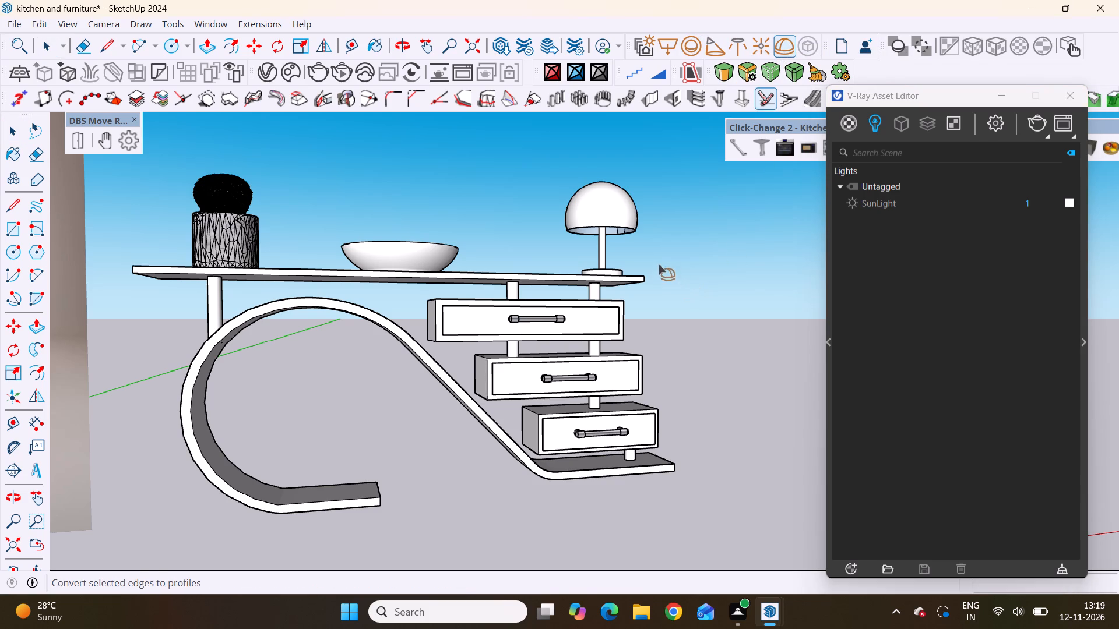
pyautogui.moveTo(655, 257); pyautogui.dragTo(621, 118, button='middle')
pyautogui.scroll(1, 621, 118)
pyautogui.scroll(7, 624, 297)
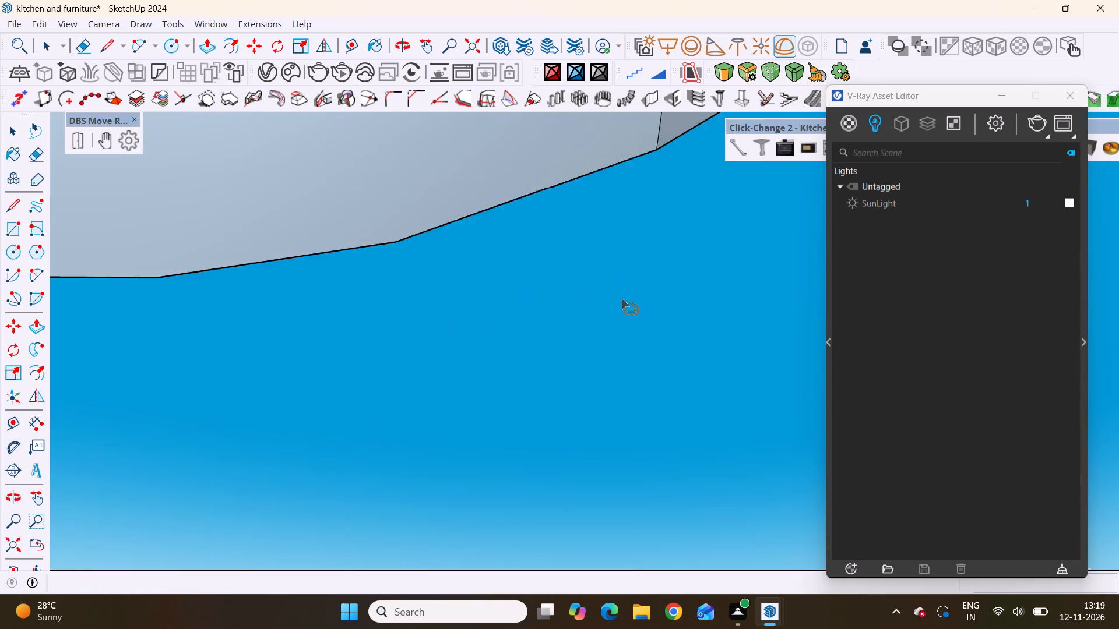
pyautogui.scroll(1, 622, 299)
pyautogui.scroll(-4, 622, 299)
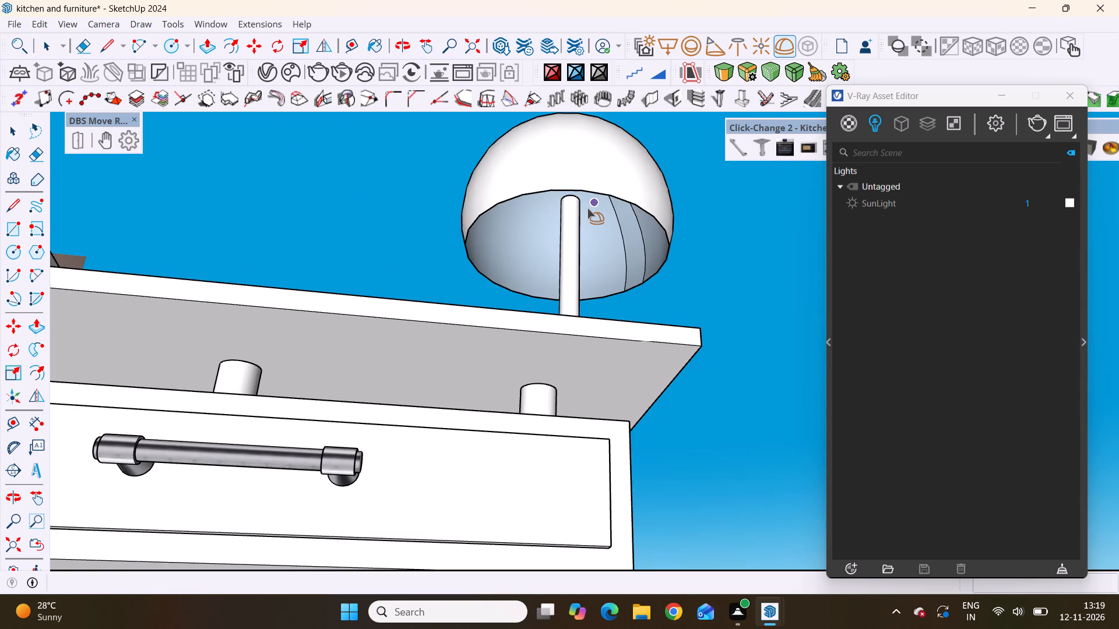
pyautogui.click(587, 207)
pyautogui.scroll(-11, 593, 242)
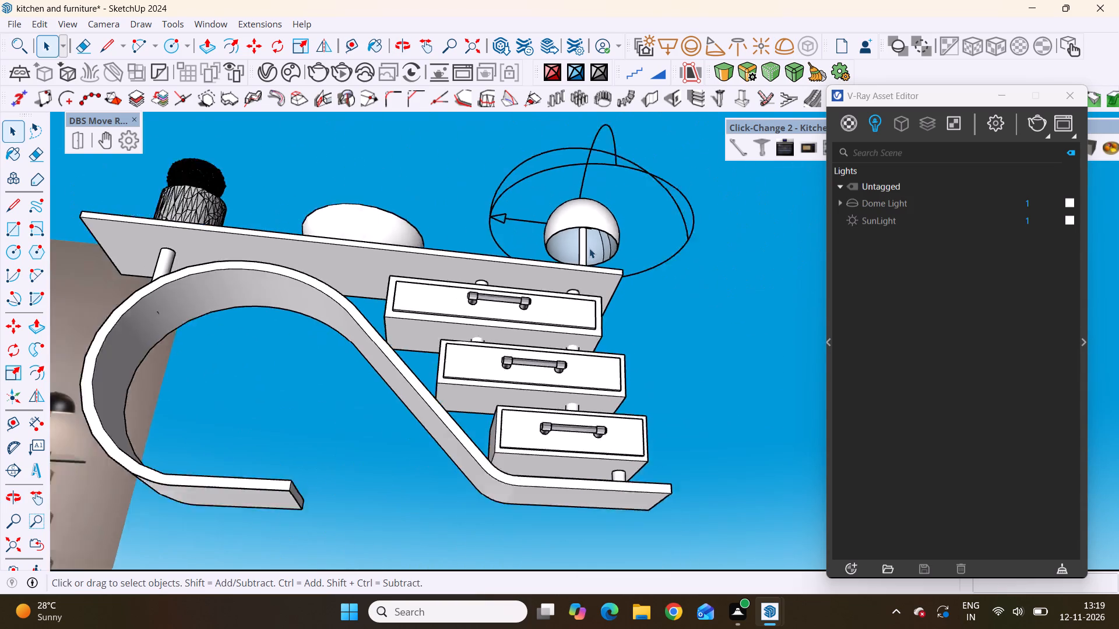
pyautogui.scroll(-1, 589, 248)
pyautogui.moveTo(587, 226); pyautogui.dragTo(589, 325, button='middle')
pyautogui.scroll(-5, 583, 310)
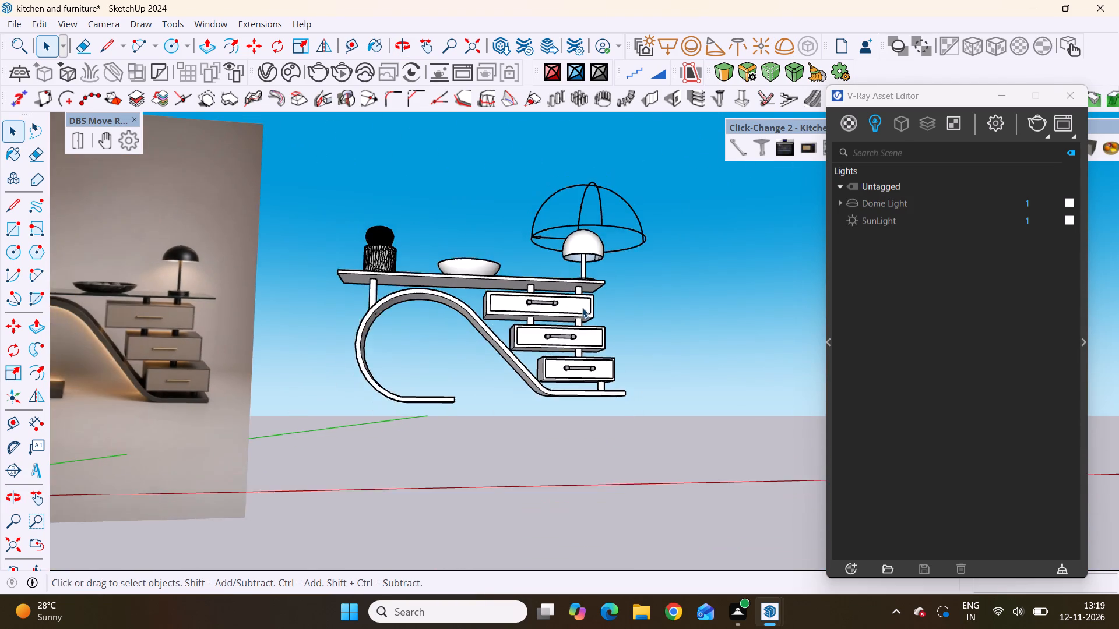
pyautogui.scroll(-2, 582, 307)
pyautogui.scroll(4, 620, 257)
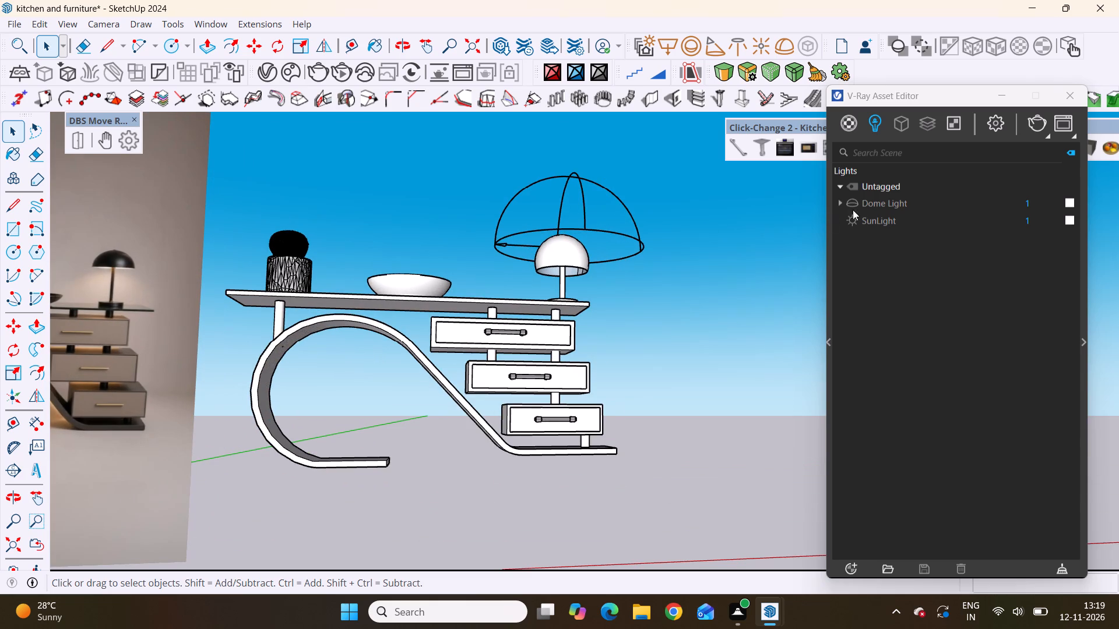
# Set the Dome Light's intensity to 0.5.
pyautogui.click(1036, 208)
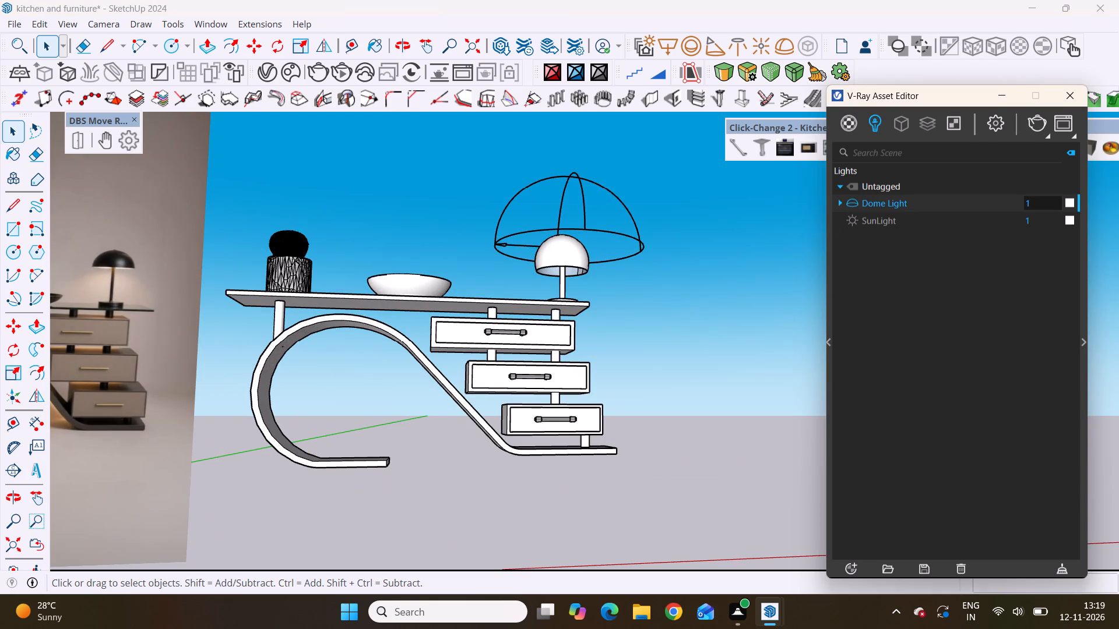
pyautogui.press('BackSpace')
pyautogui.press('.')
pyautogui.press('5')
pyautogui.press('Return')
# Set the SunLight's intensity to 0.2.
pyautogui.scroll(-4, 747, 328)
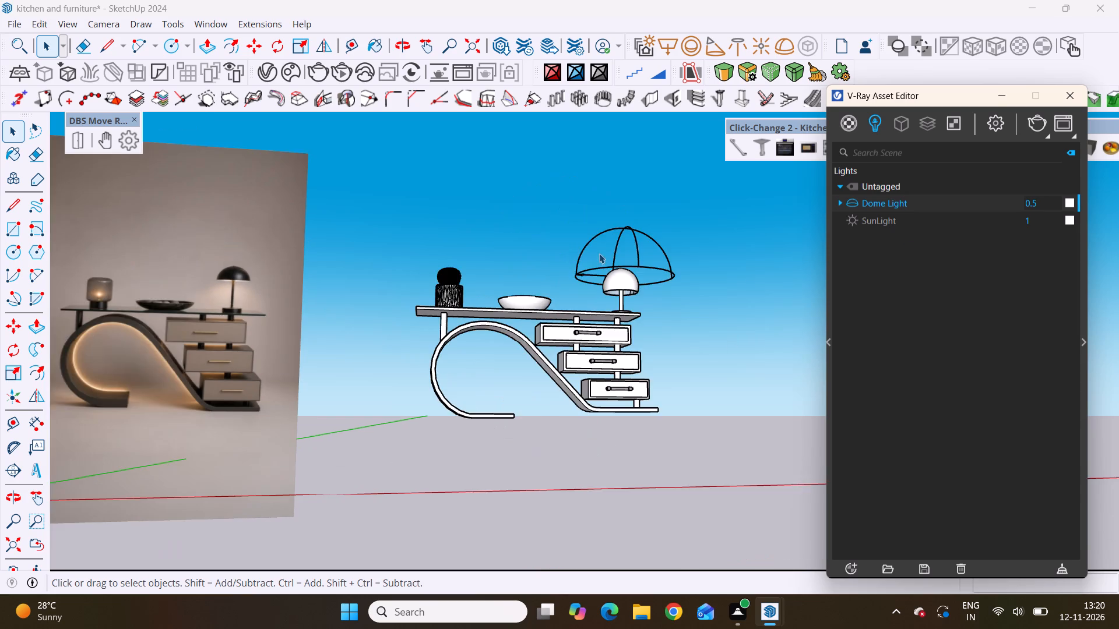
pyautogui.moveTo(600, 252); pyautogui.dragTo(613, 331, button='middle')
pyautogui.click(949, 206)
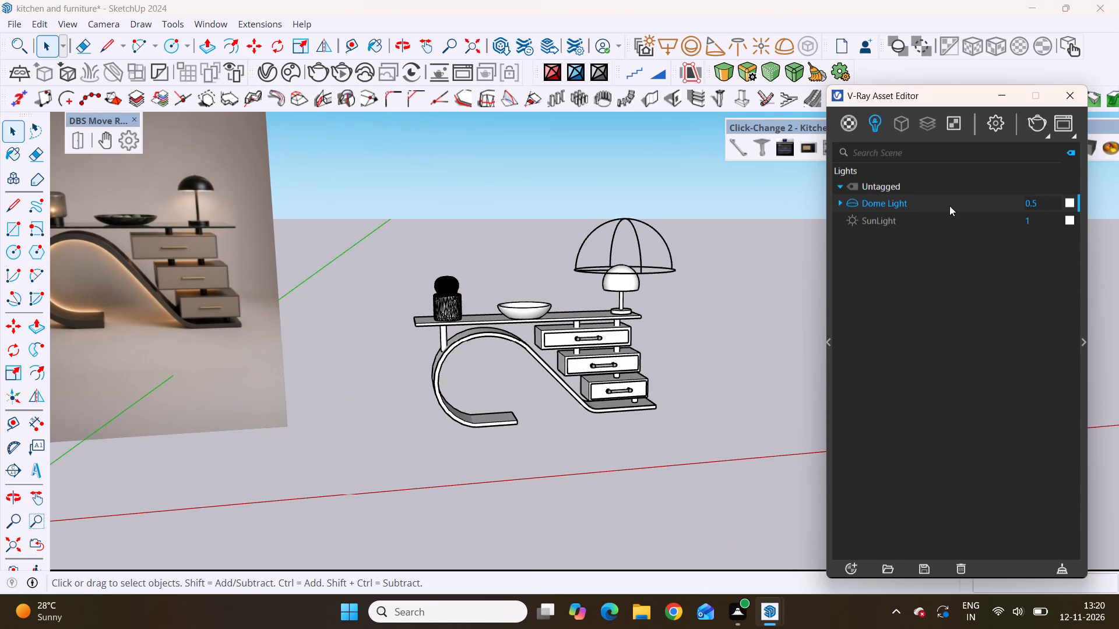
pyautogui.scroll(4, 656, 287)
pyautogui.scroll(2, 563, 274)
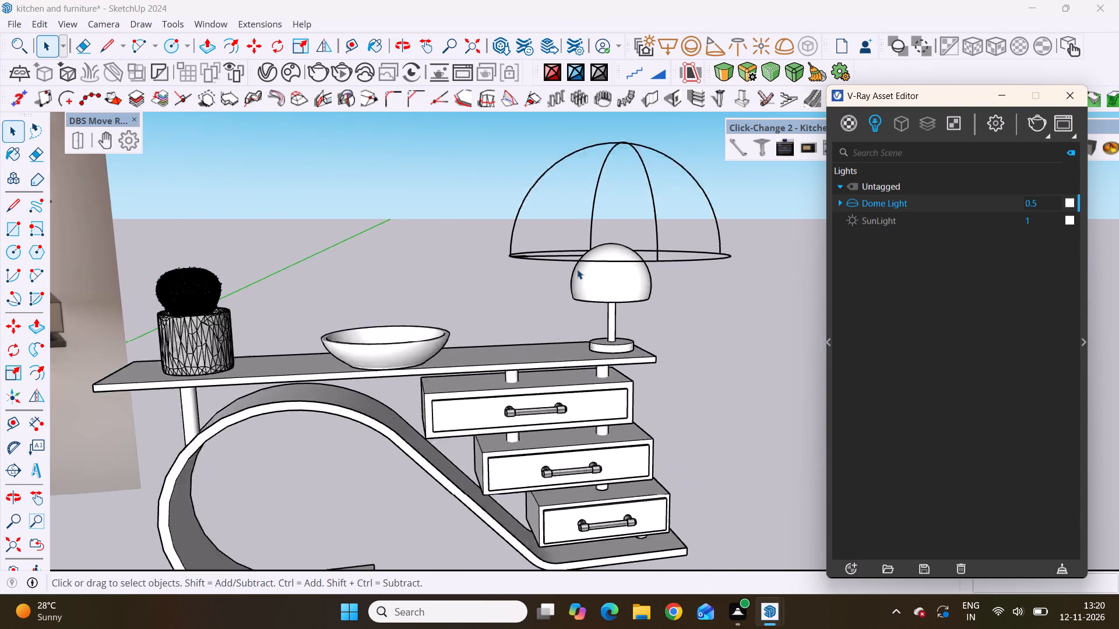
pyautogui.scroll(2, 577, 269)
pyautogui.scroll(-3, 587, 264)
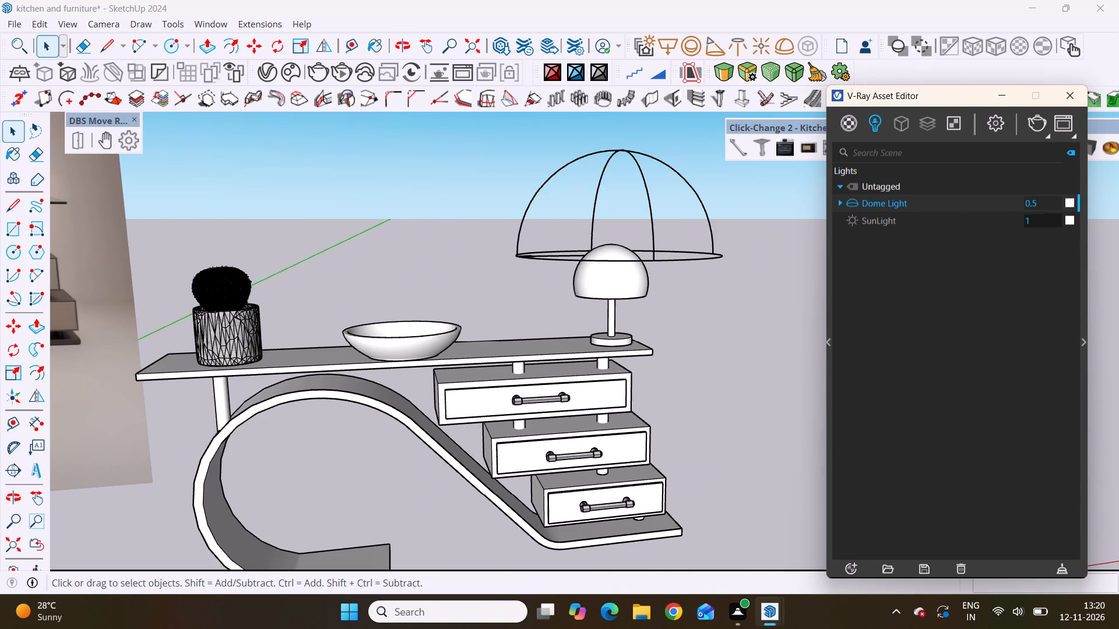
pyautogui.click(1036, 221)
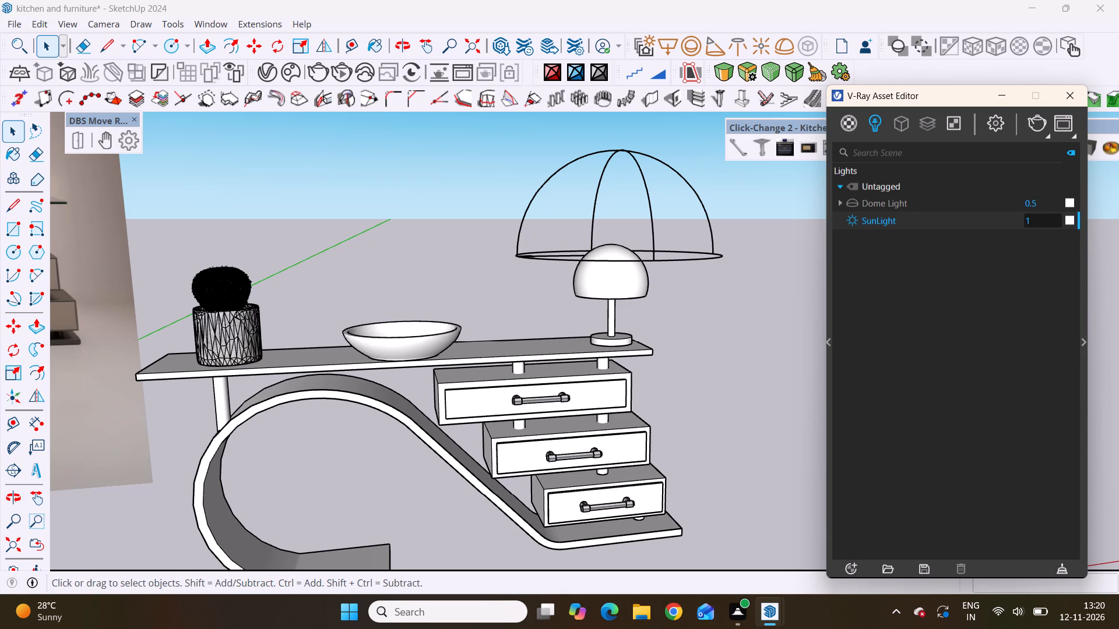
pyautogui.press('BackSpace')
pyautogui.press(',')
pyautogui.press('.')
pyautogui.press('2')
pyautogui.click(999, 273)
pyautogui.click(1054, 227)
pyautogui.press('BackSpace')
pyautogui.write('0.')
pyautogui.press('2')
pyautogui.press('Return')
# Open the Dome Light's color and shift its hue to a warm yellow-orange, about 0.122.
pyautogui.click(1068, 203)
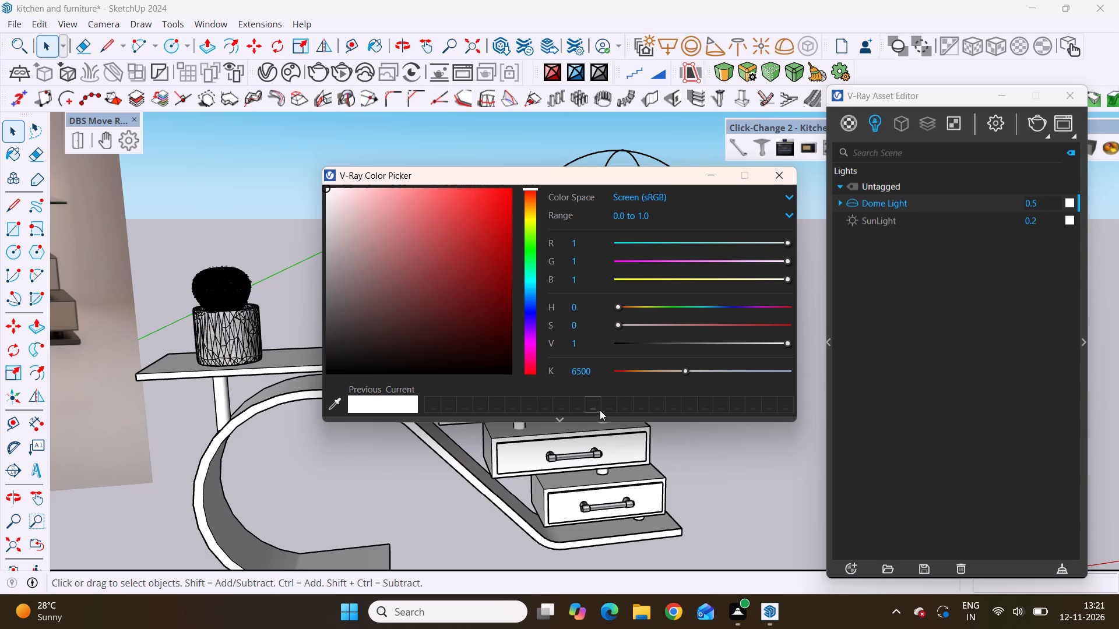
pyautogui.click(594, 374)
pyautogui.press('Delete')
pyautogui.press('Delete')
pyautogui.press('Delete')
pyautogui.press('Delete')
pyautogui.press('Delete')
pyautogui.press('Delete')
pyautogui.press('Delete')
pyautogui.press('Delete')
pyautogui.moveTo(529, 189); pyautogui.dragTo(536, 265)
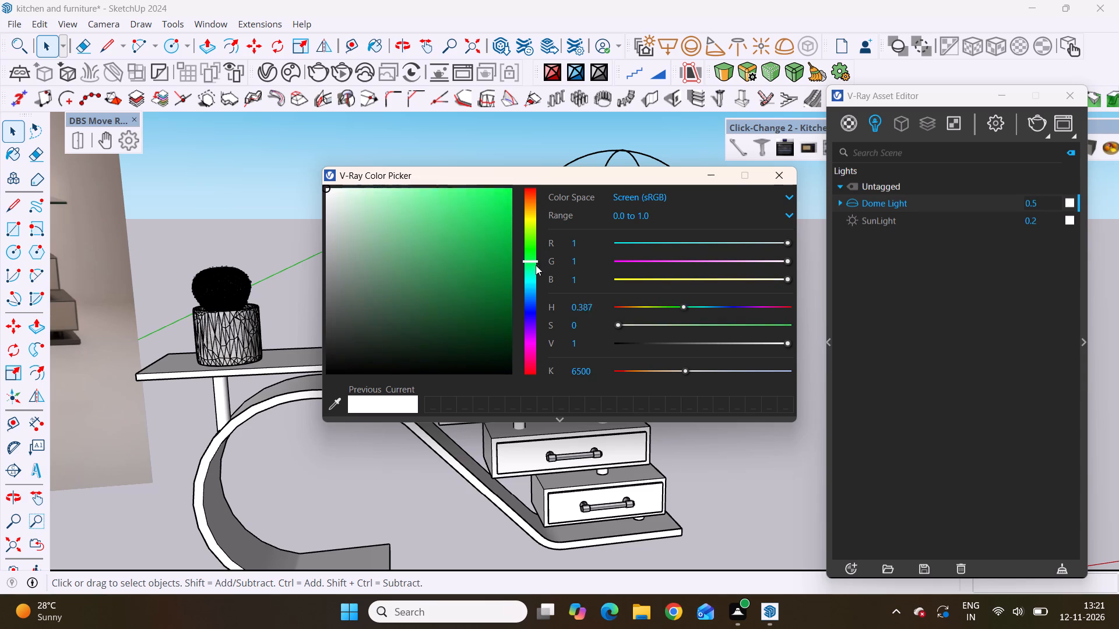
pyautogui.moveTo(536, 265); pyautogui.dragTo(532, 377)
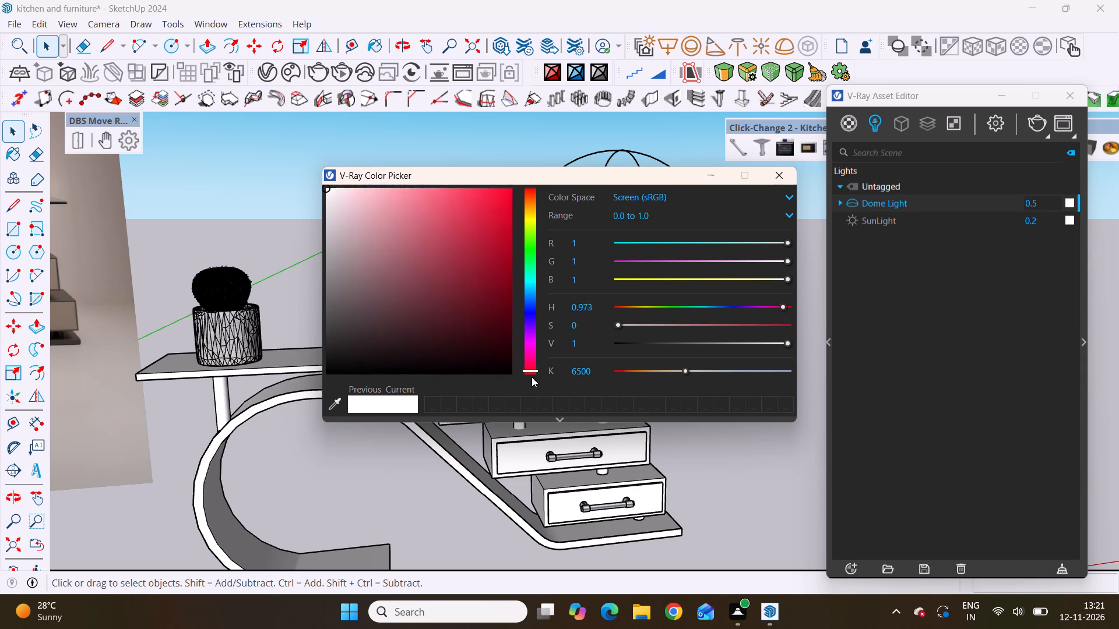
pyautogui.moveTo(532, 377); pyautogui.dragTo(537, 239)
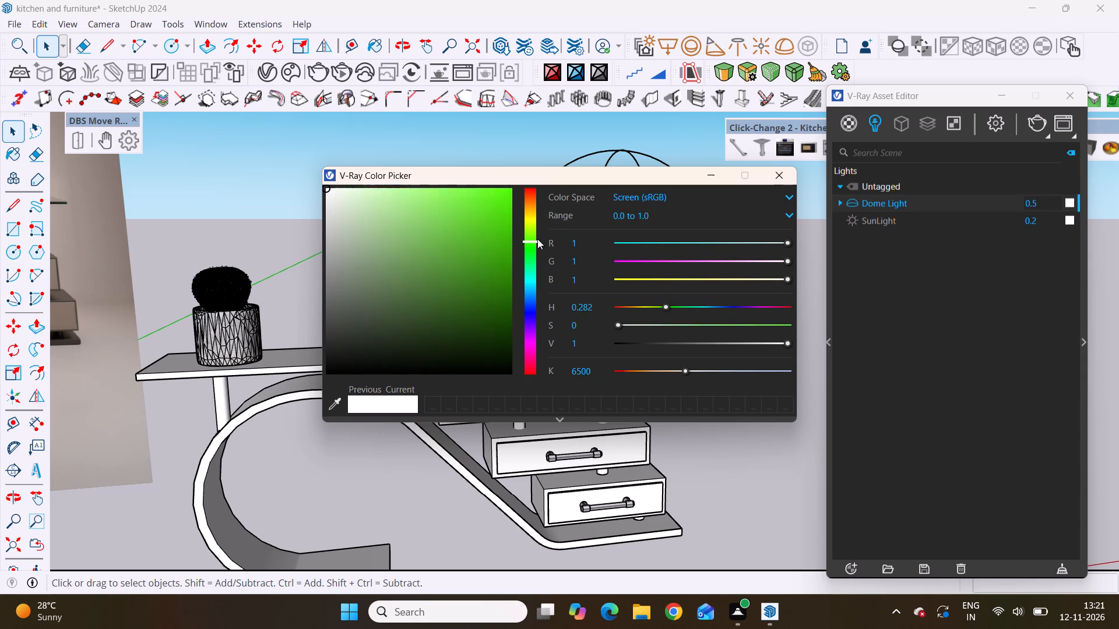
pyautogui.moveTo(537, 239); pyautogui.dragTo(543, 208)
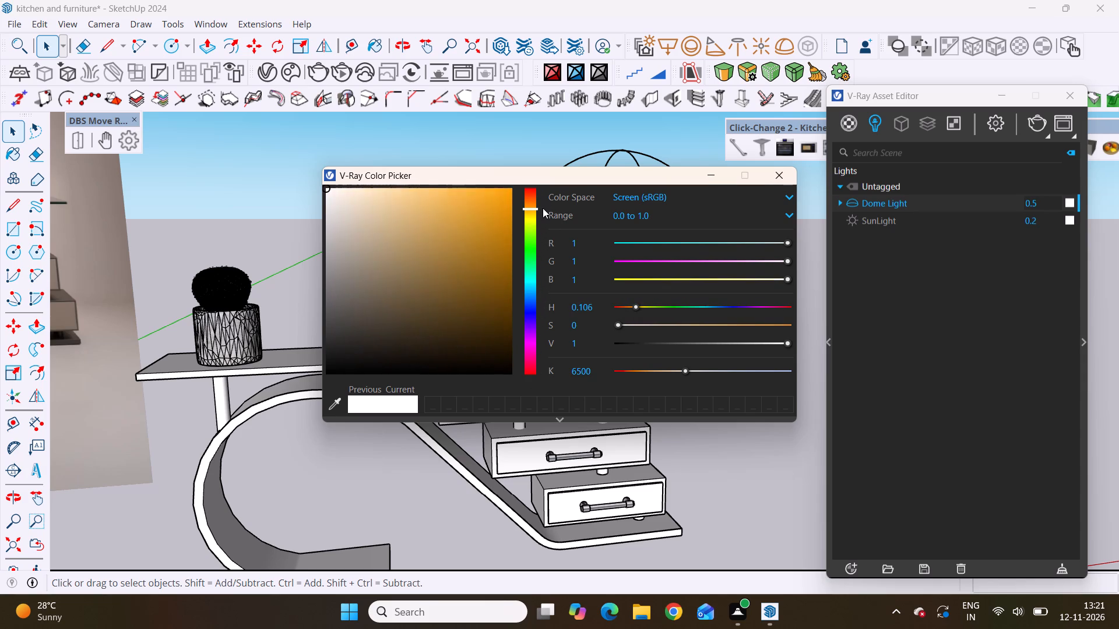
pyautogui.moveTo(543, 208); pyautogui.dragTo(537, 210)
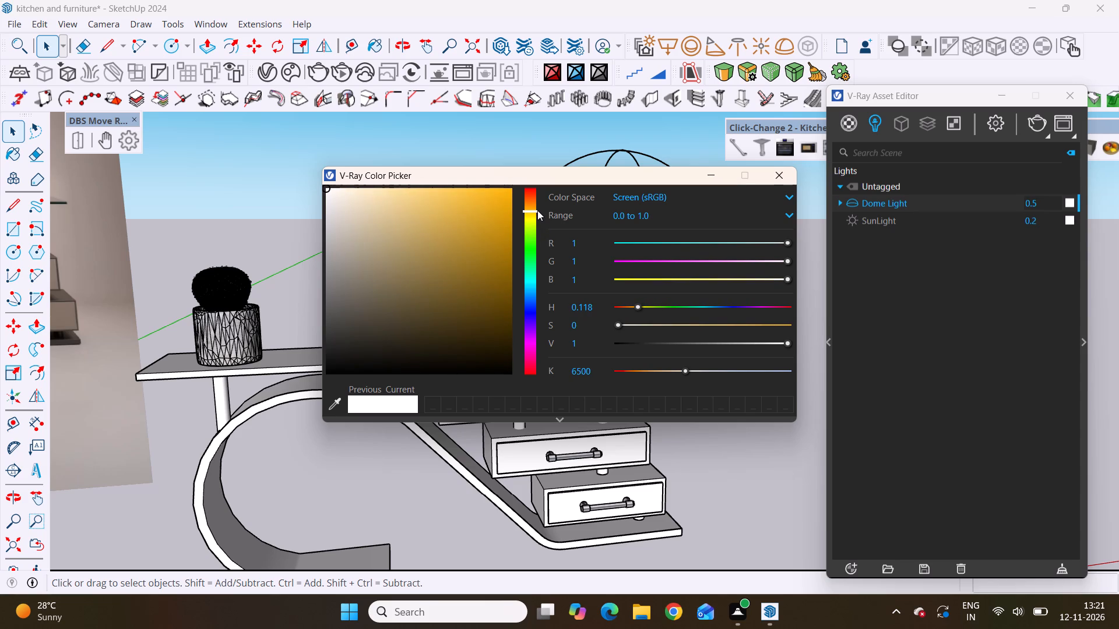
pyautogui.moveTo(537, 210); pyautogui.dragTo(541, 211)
# Set the Dome Light's color temperature to 3500 K and put the color picker away.
pyautogui.click(600, 369)
pyautogui.press('BackSpace')
pyautogui.press('BackSpace')
pyautogui.press('BackSpace')
pyautogui.press('BackSpace')
pyautogui.write('3500')
pyautogui.press('Return')
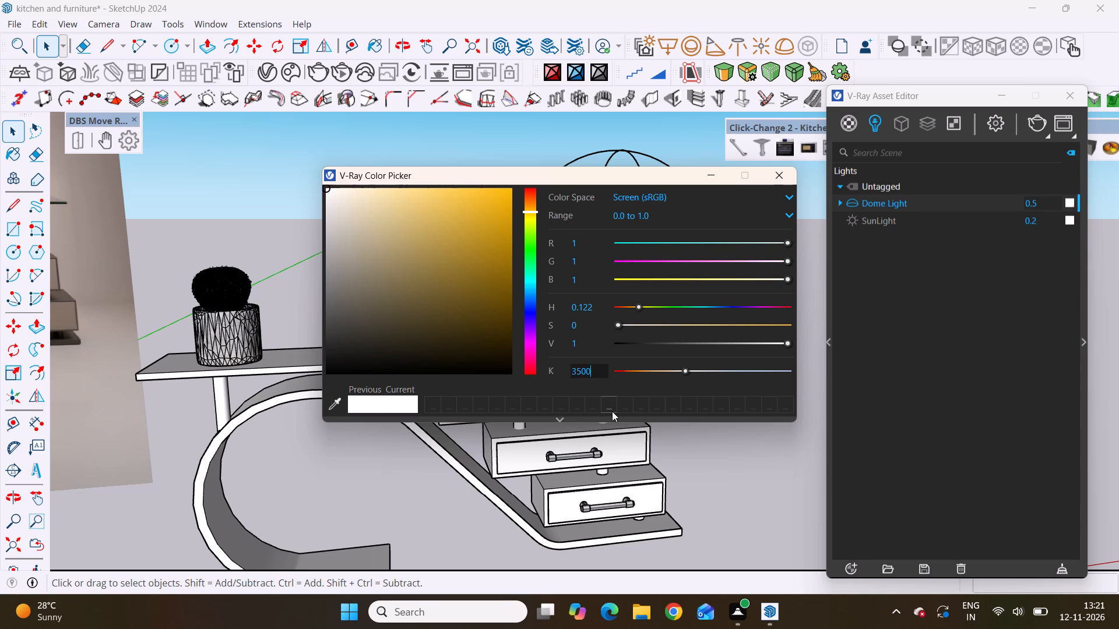
pyautogui.scroll(-5, 622, 402)
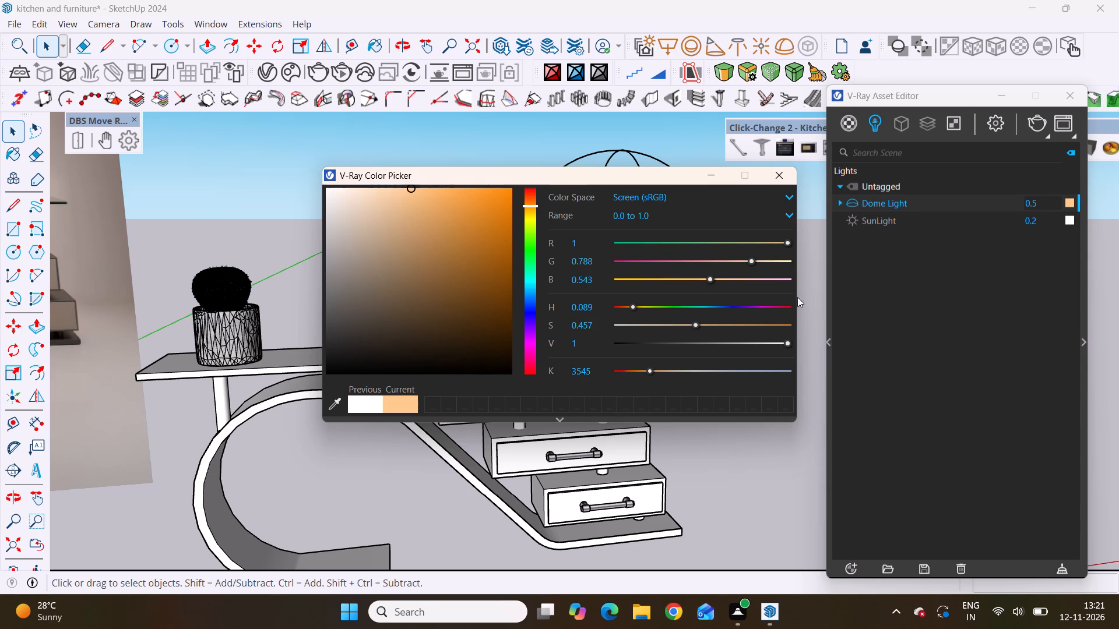
pyautogui.click(632, 139)
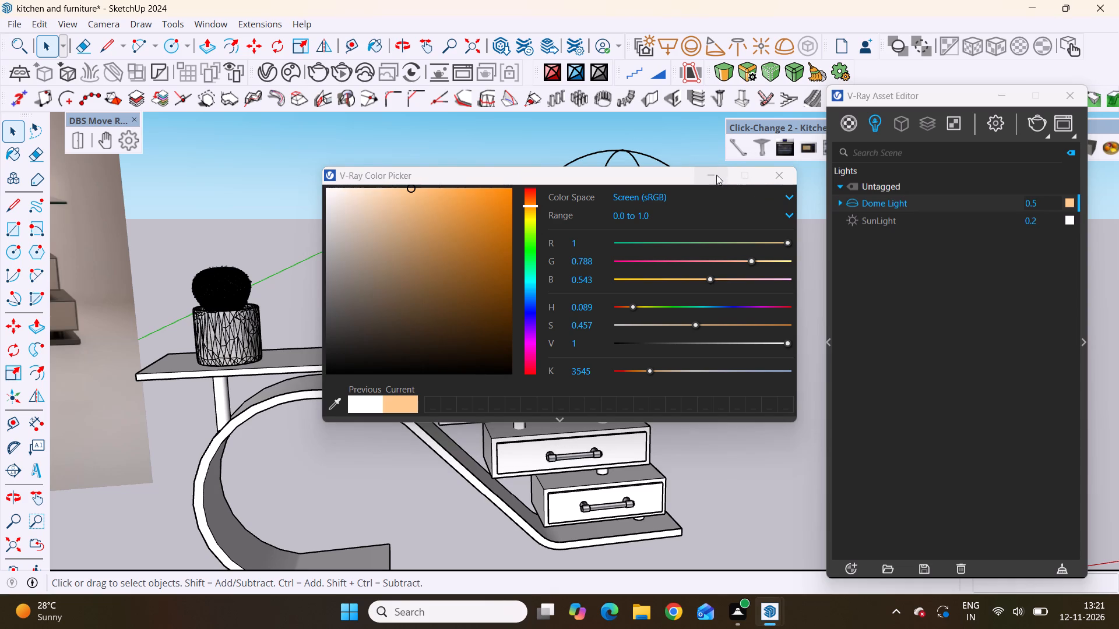
pyautogui.click(716, 174)
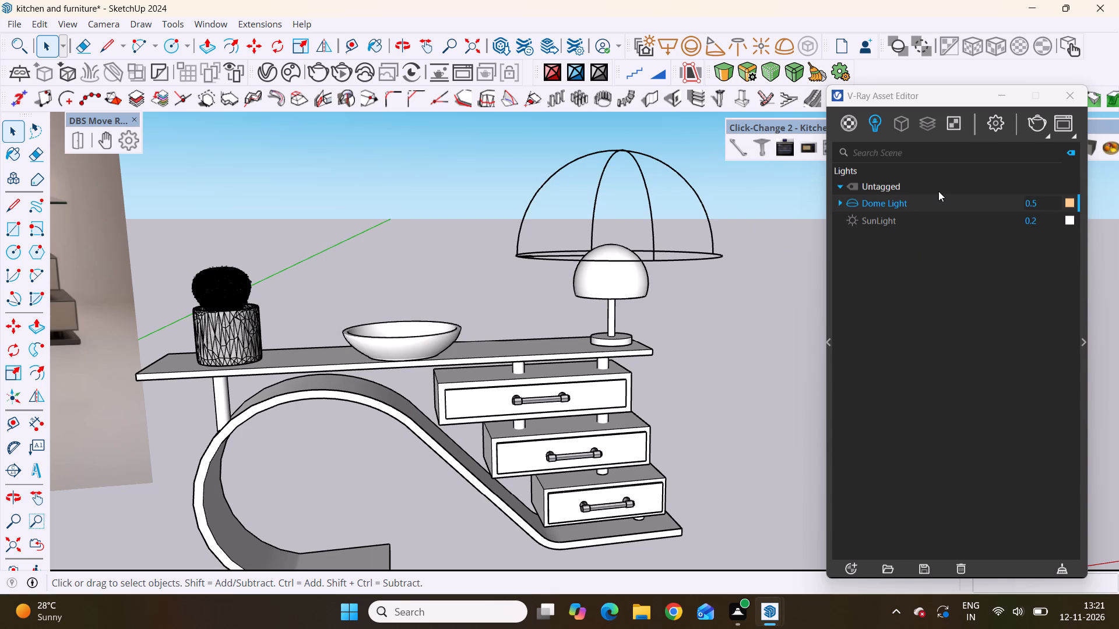
# Start a V-Ray render of the current view of the console.
pyautogui.click(1049, 136)
pyautogui.click(1040, 162)
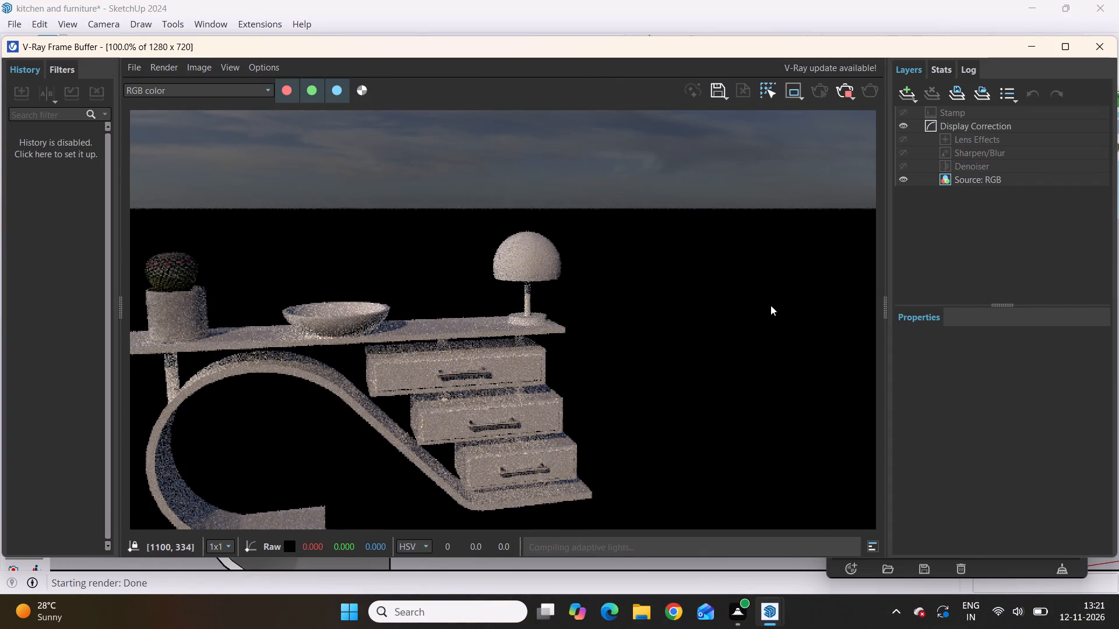
# Examine the rendered console, cactus, bowl and lamp in the frame buffer, both as a whole and close up.
pyautogui.scroll(-6, 396, 373)
pyautogui.scroll(10, 533, 343)
pyautogui.scroll(-7, 509, 310)
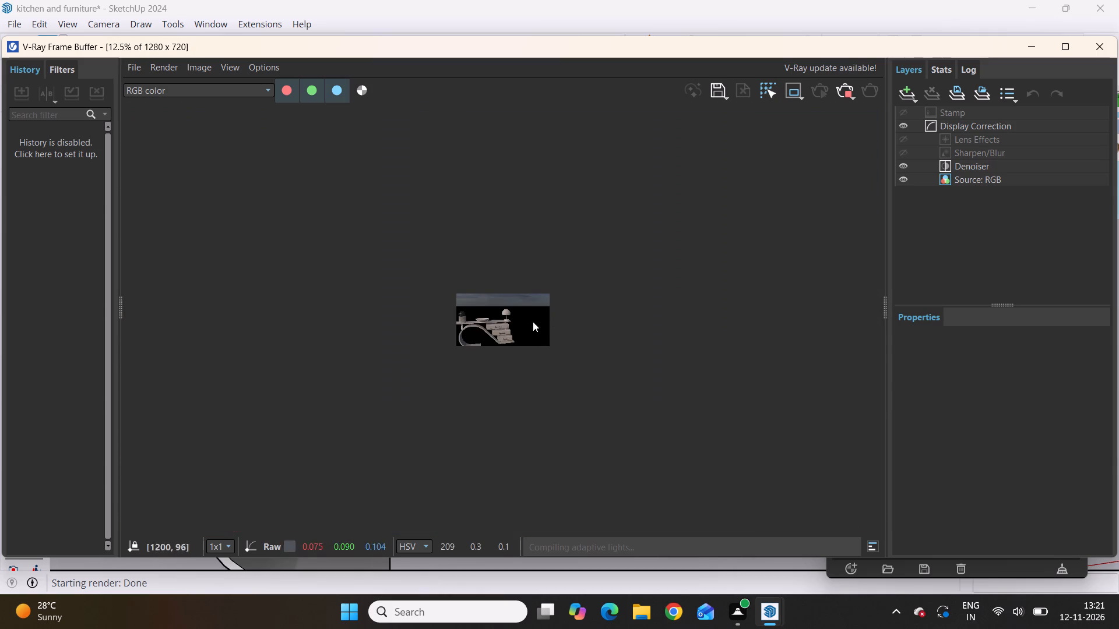
pyautogui.scroll(5, 522, 330)
pyautogui.scroll(-4, 589, 288)
pyautogui.moveTo(536, 292); pyautogui.dragTo(536, 283, button='middle')
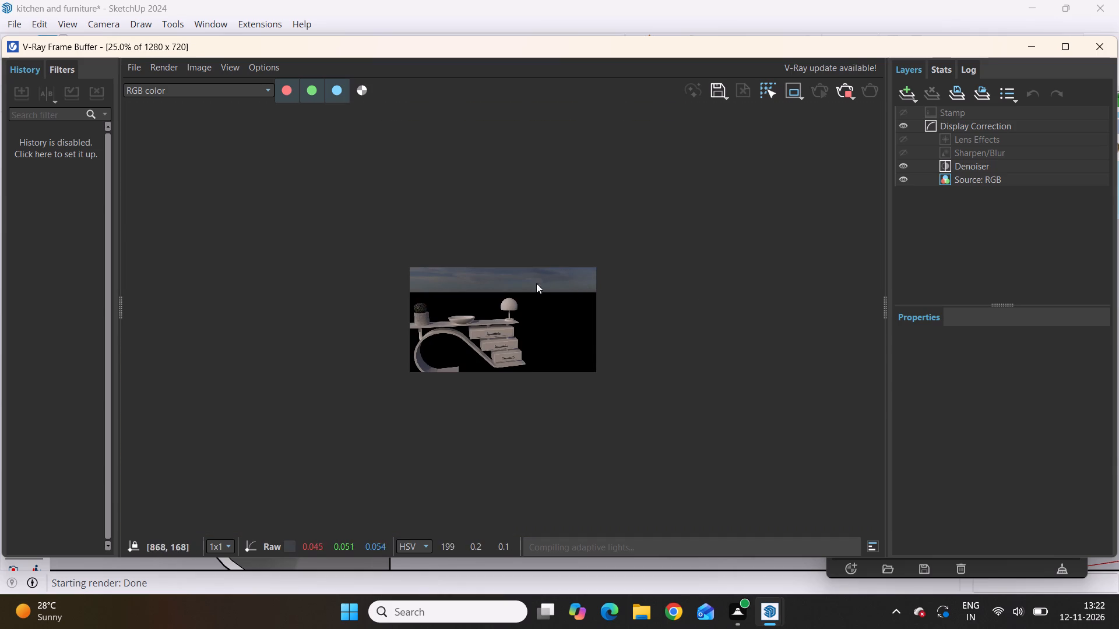
pyautogui.moveTo(536, 283); pyautogui.dragTo(512, 202, button='middle')
pyautogui.scroll(4, 519, 338)
pyautogui.scroll(-3, 507, 308)
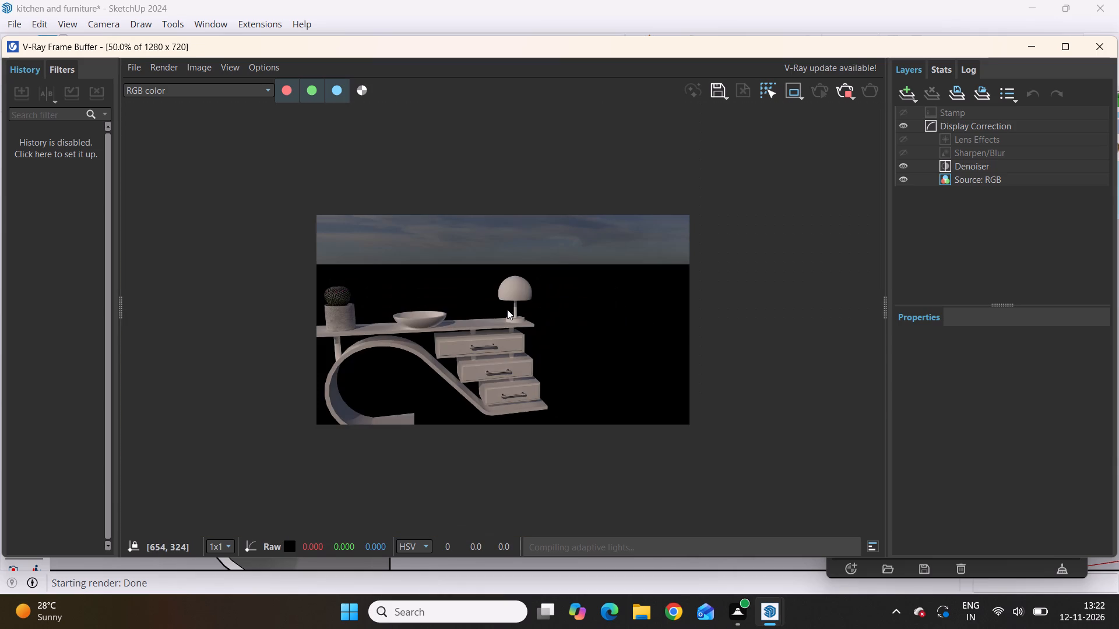
pyautogui.scroll(1, 537, 309)
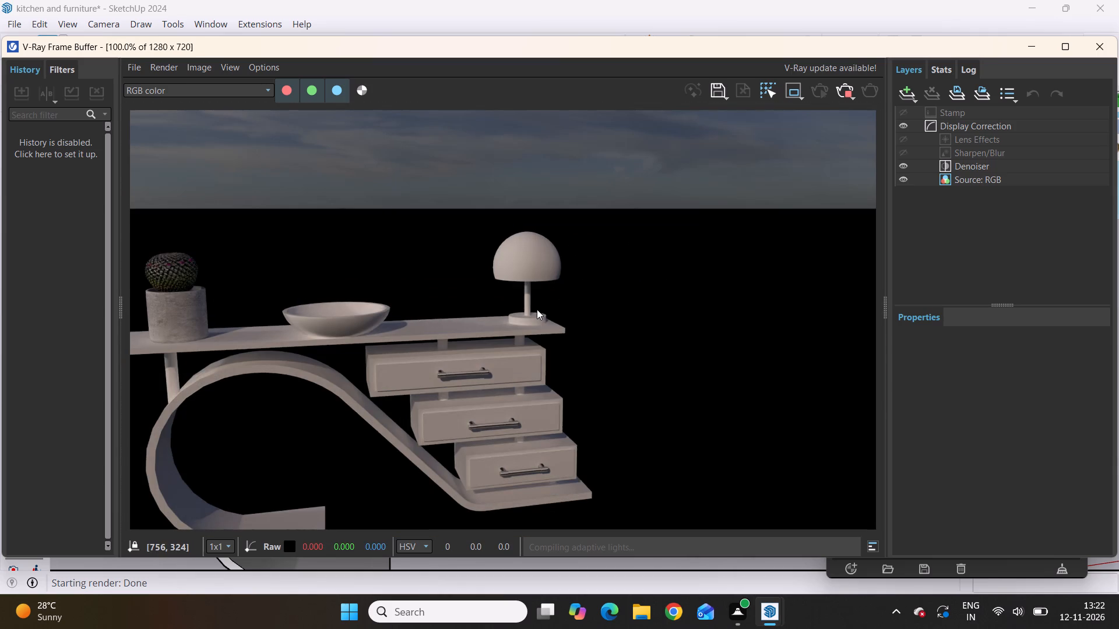
pyautogui.click(512, 257)
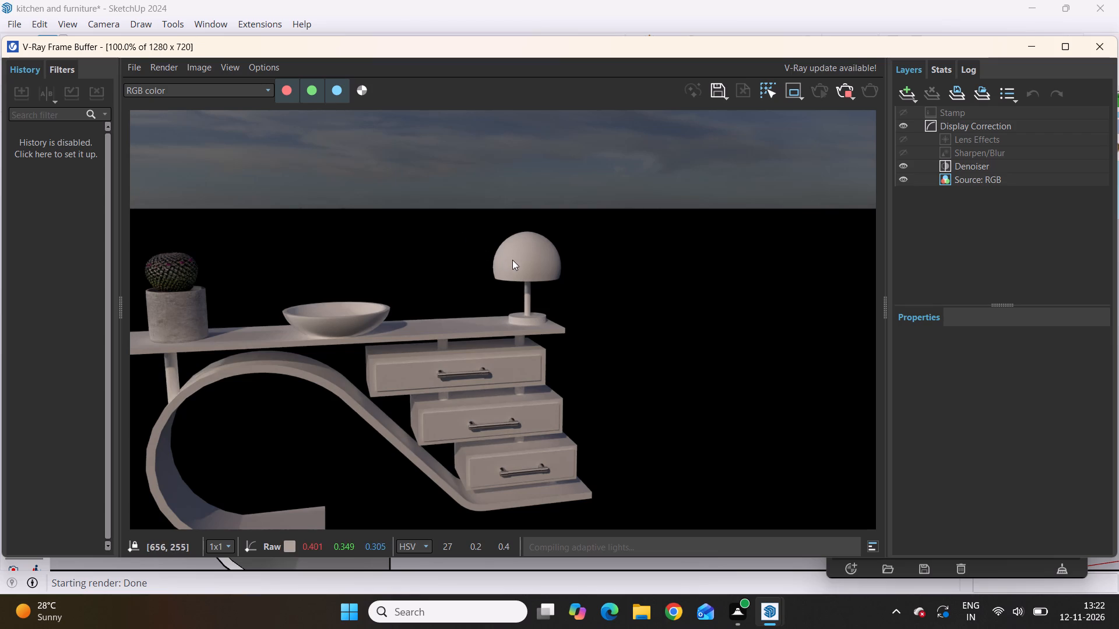
pyautogui.scroll(4, 527, 285)
pyautogui.scroll(-3, 527, 285)
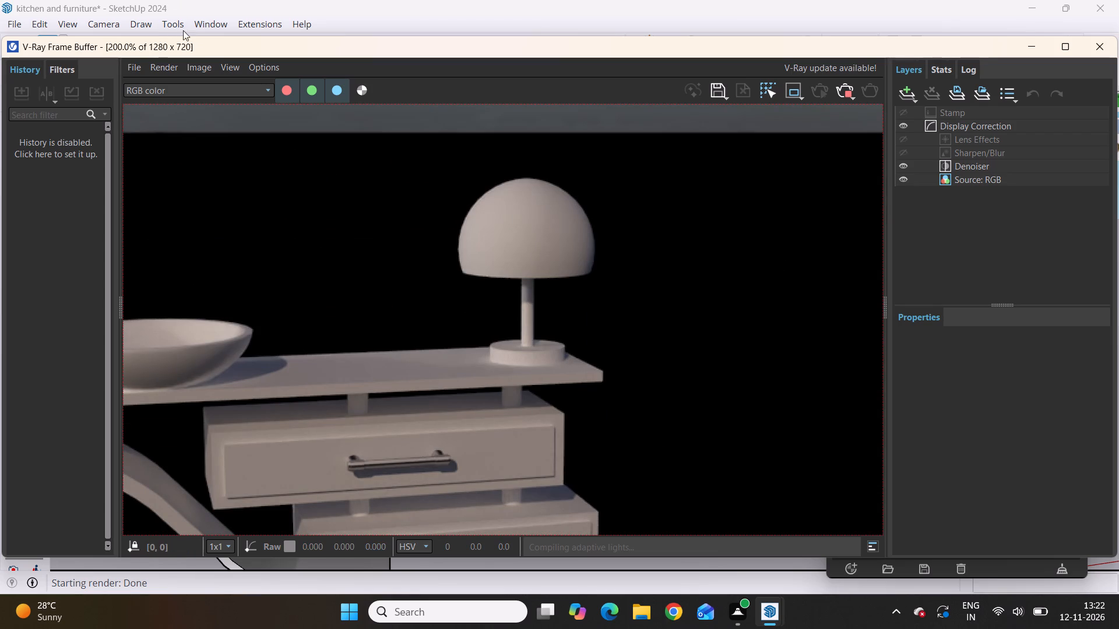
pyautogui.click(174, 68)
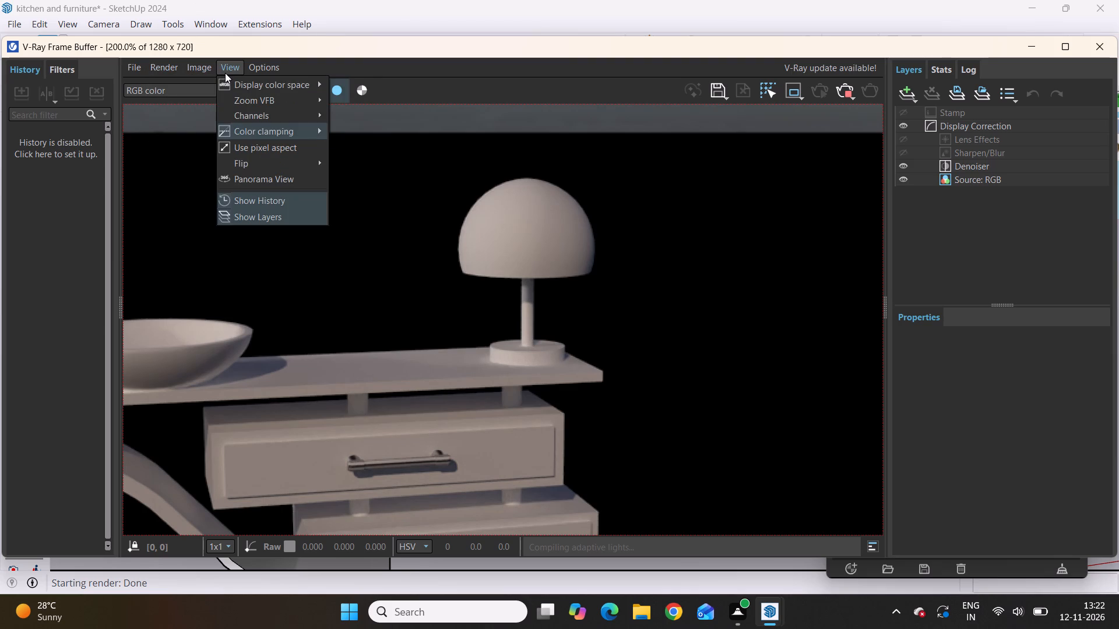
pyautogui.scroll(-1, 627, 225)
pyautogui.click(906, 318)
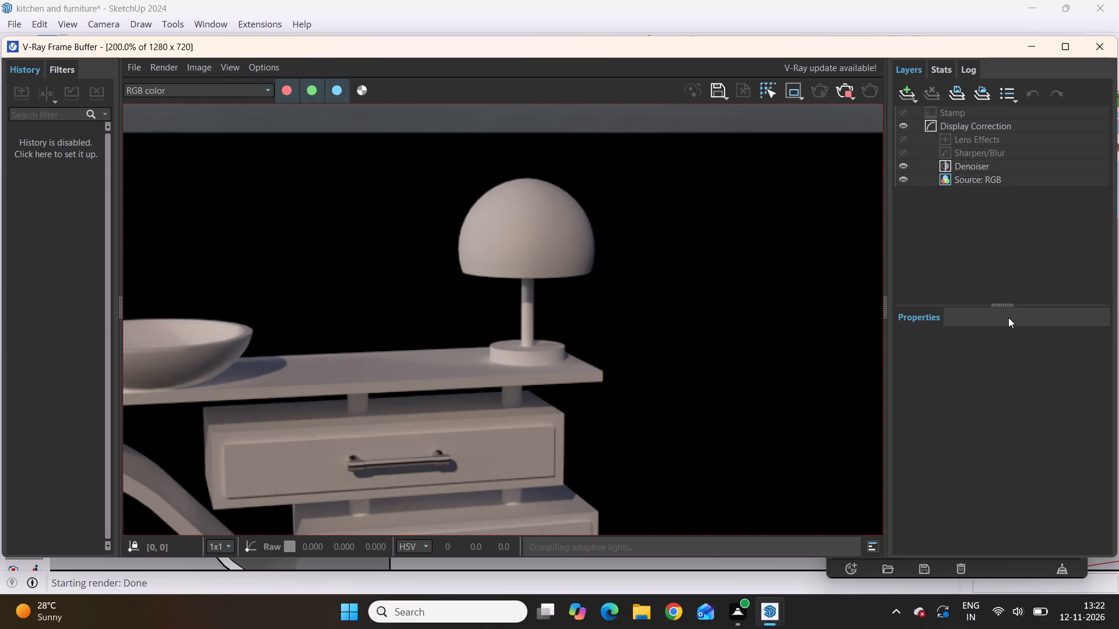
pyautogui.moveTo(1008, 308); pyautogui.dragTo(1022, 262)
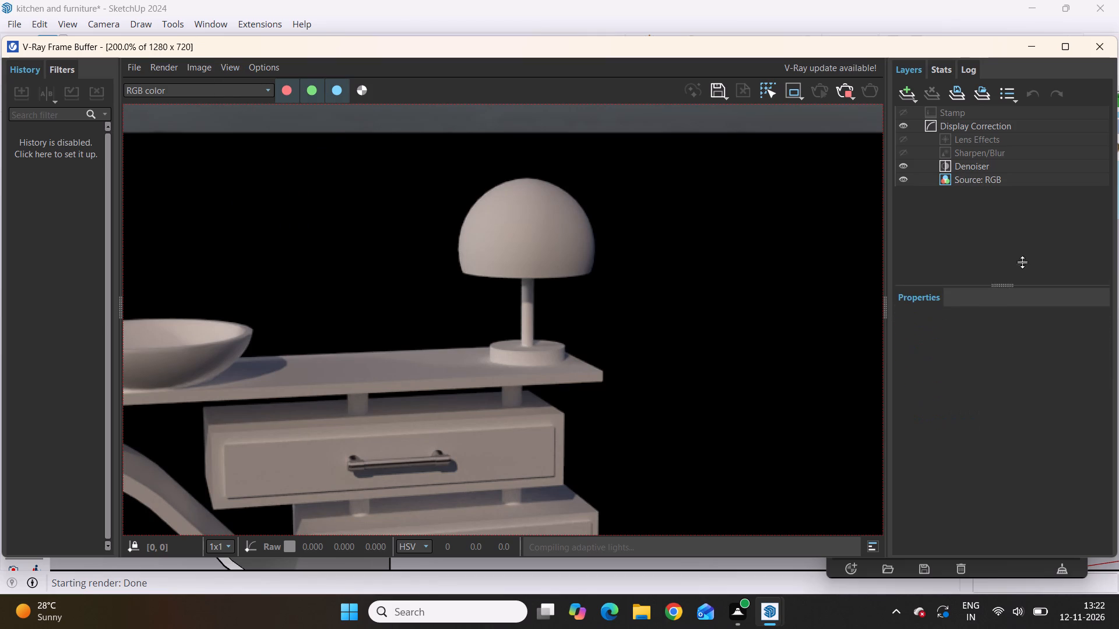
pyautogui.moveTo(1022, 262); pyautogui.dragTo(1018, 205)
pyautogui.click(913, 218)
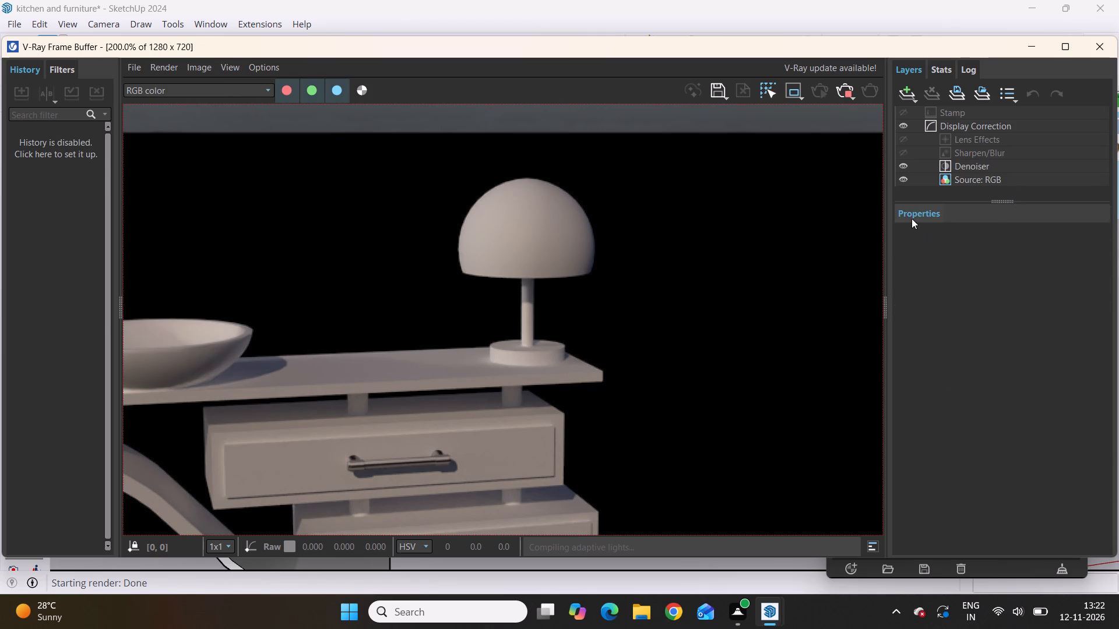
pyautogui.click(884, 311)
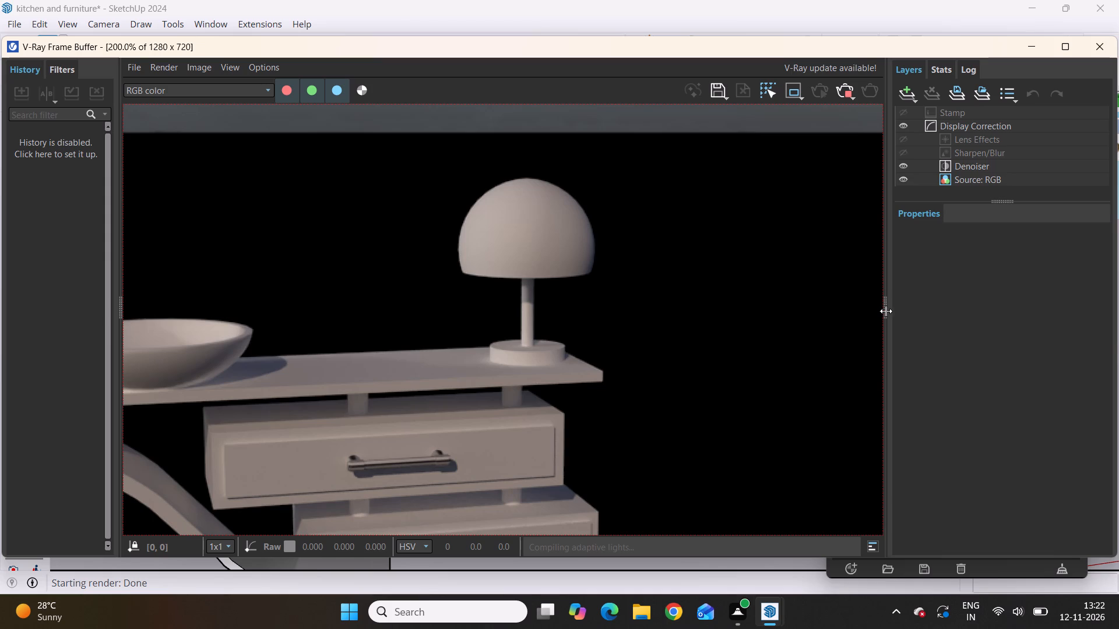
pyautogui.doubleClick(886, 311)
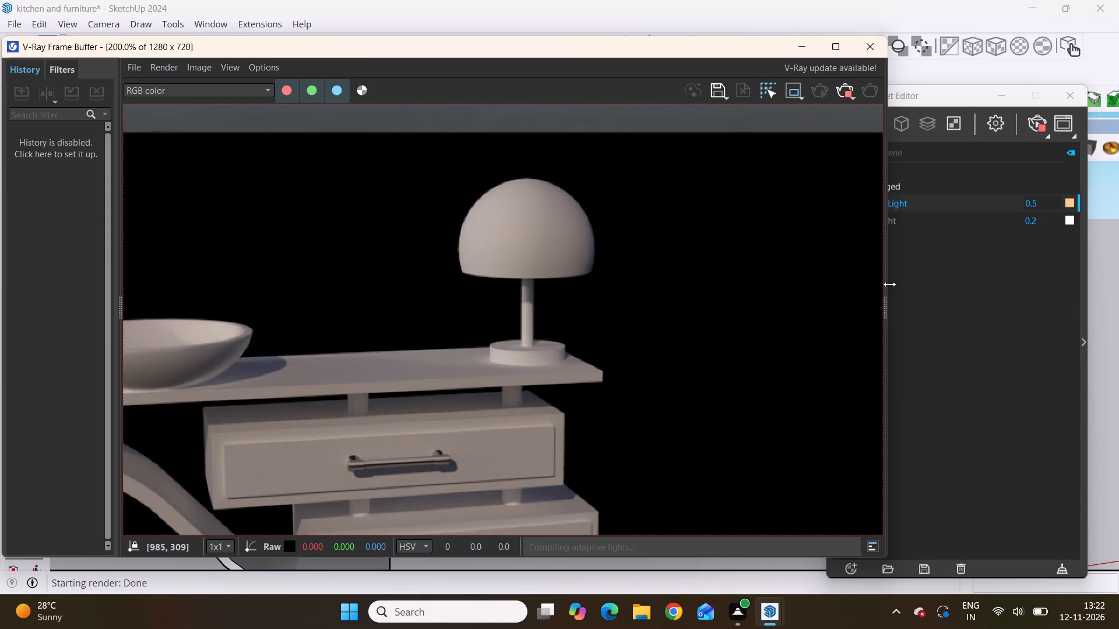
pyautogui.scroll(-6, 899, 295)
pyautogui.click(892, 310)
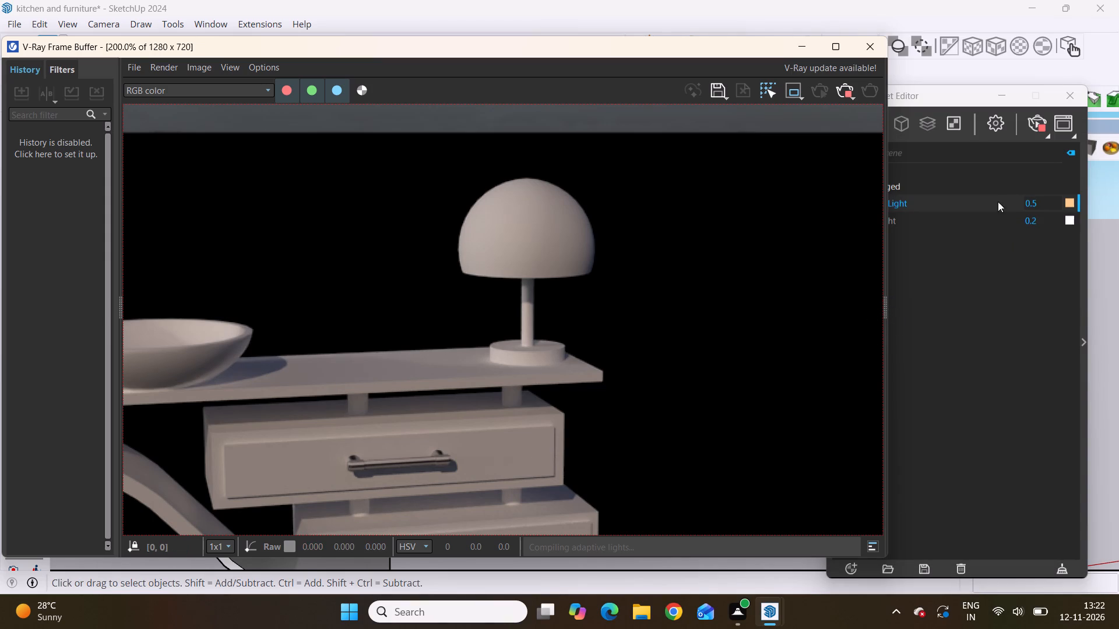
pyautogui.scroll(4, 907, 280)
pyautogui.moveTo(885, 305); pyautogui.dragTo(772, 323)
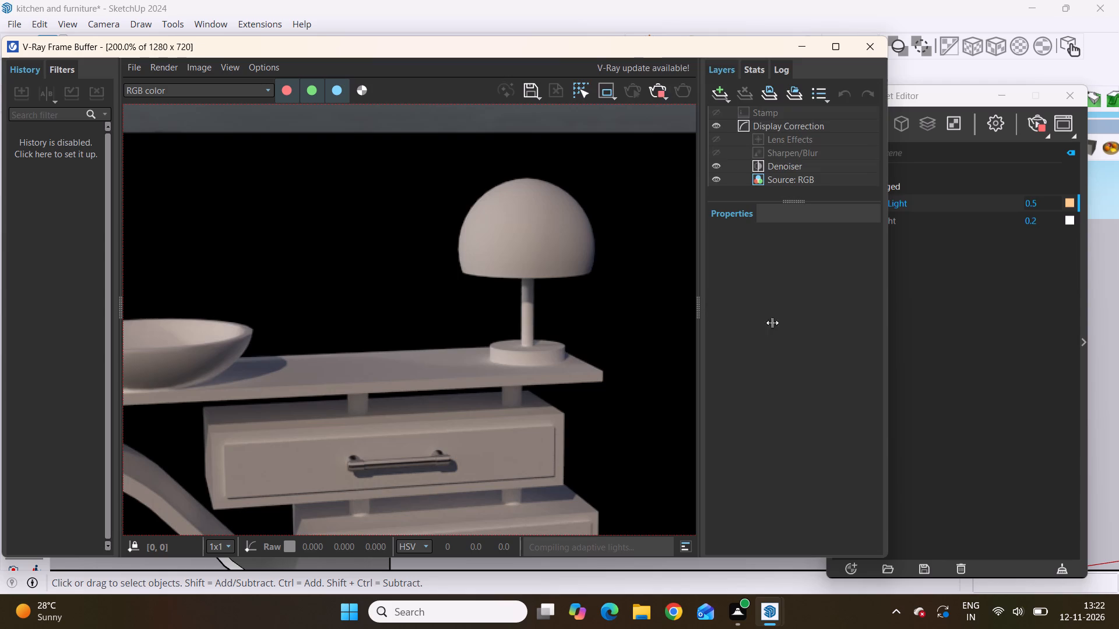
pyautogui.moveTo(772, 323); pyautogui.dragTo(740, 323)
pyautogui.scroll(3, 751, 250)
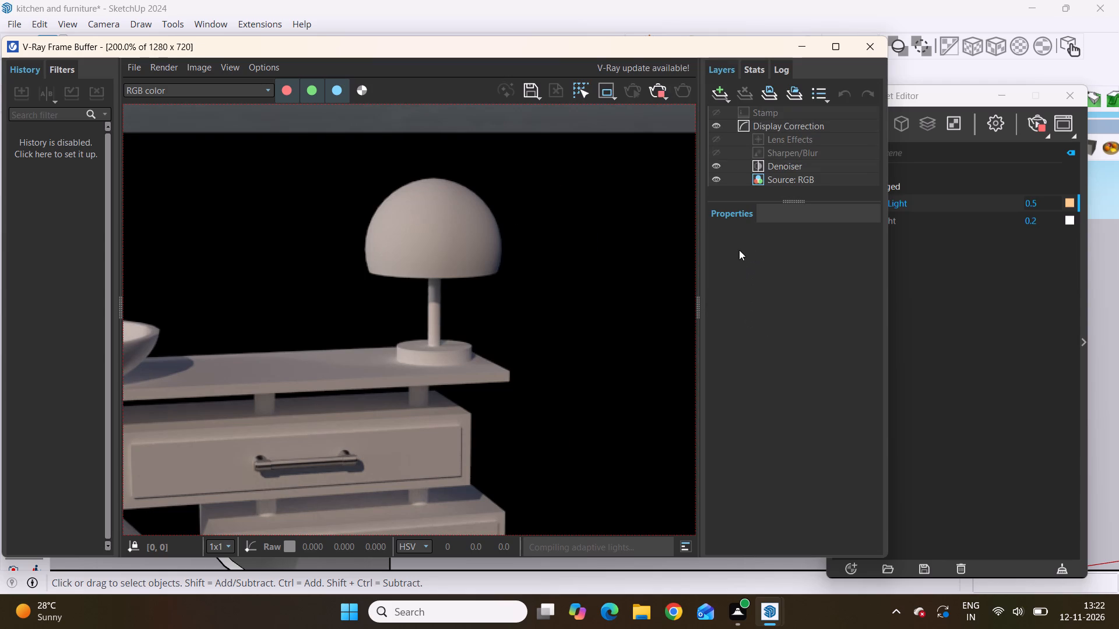
# Check the render's statistics and log, and return to the layer list.
pyautogui.click(757, 69)
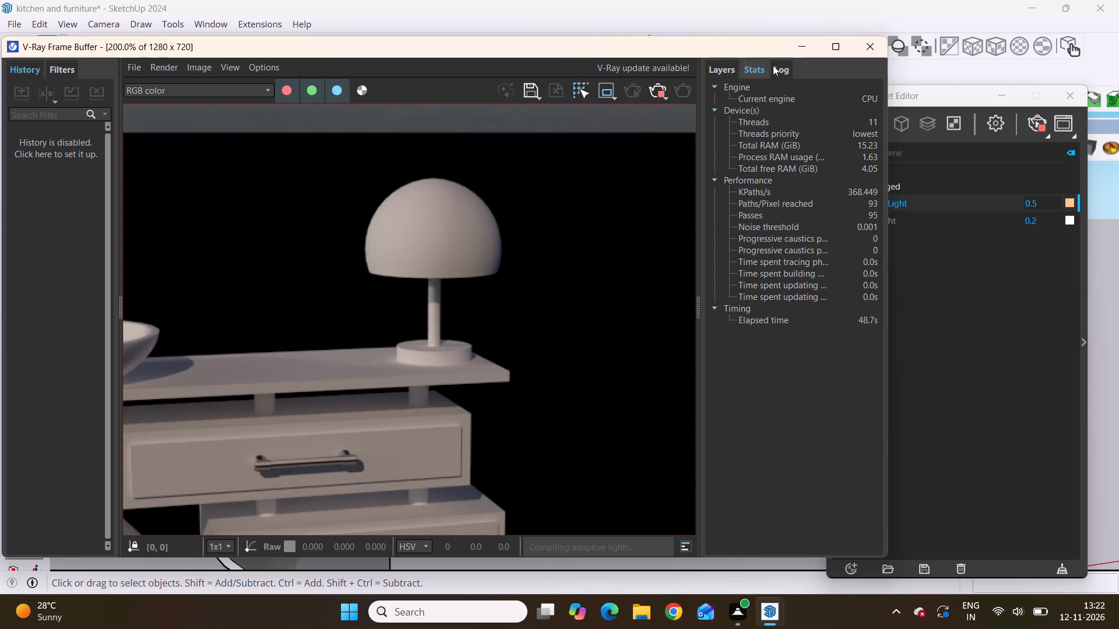
pyautogui.click(781, 65)
pyautogui.click(729, 61)
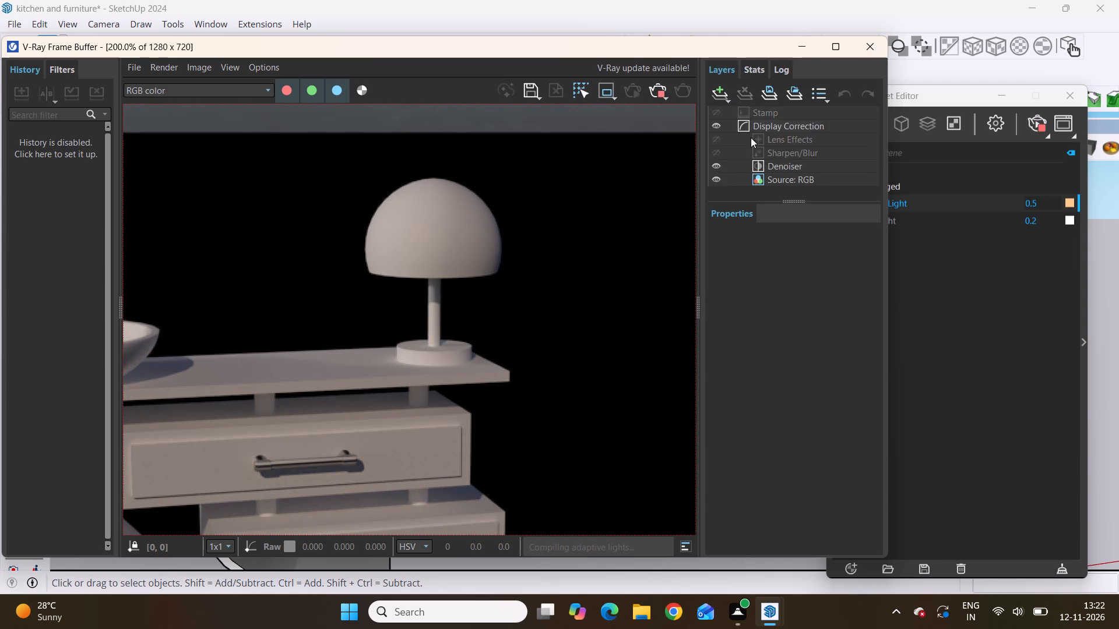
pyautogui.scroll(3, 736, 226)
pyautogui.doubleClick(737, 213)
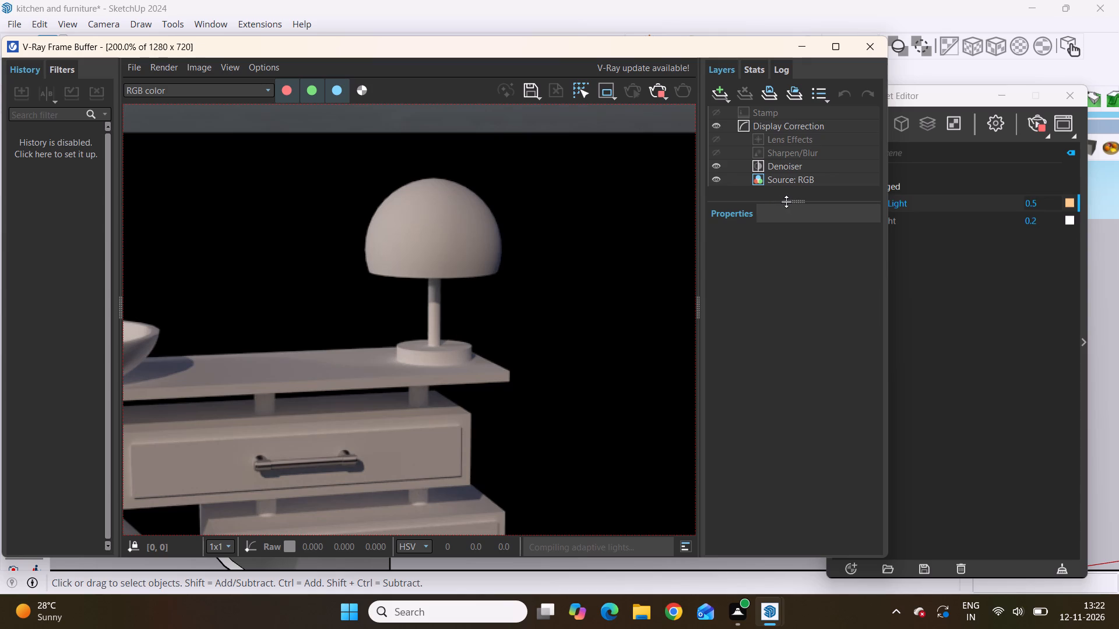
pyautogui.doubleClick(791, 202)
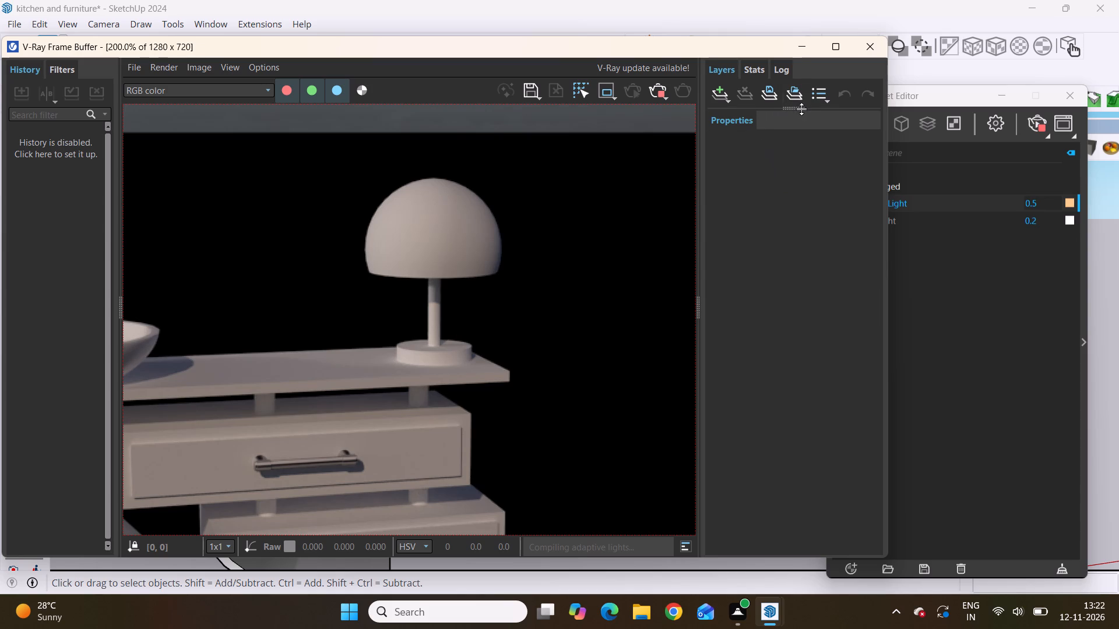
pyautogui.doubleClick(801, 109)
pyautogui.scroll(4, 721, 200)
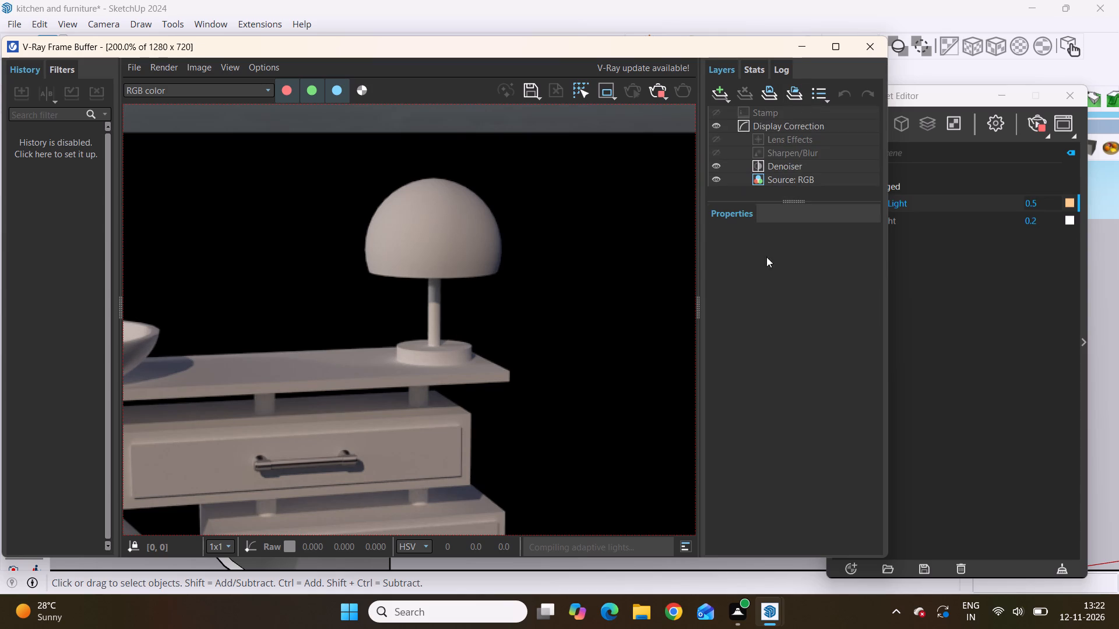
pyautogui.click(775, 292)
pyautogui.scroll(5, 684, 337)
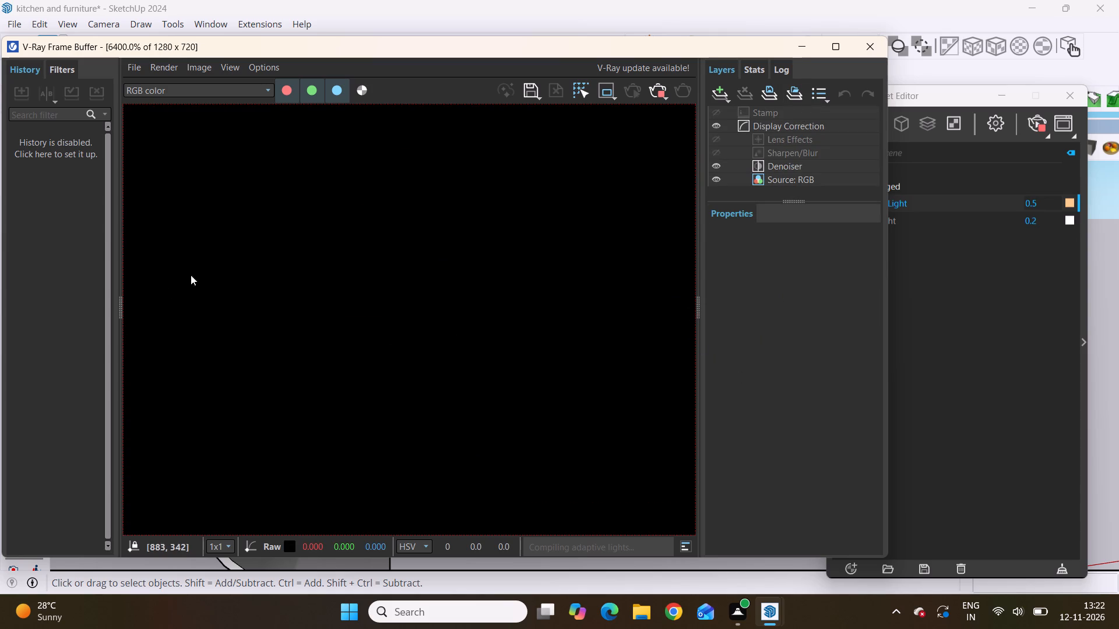
# Collapse the render history pane, bring the whole render back into view and minimize the frame buffer.
pyautogui.click(122, 309)
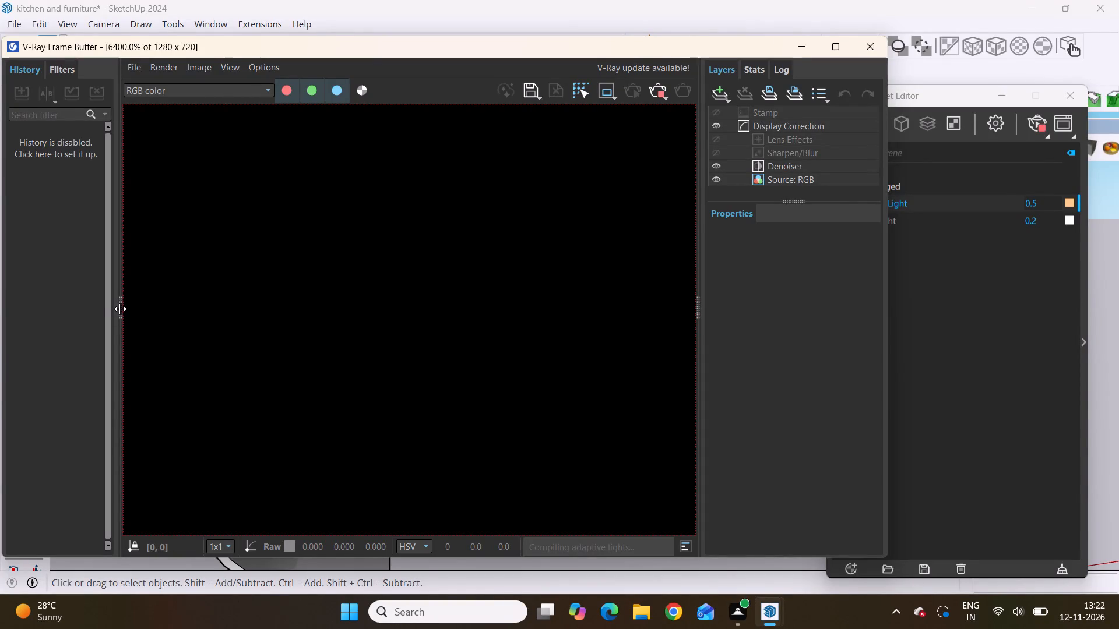
pyautogui.doubleClick(120, 308)
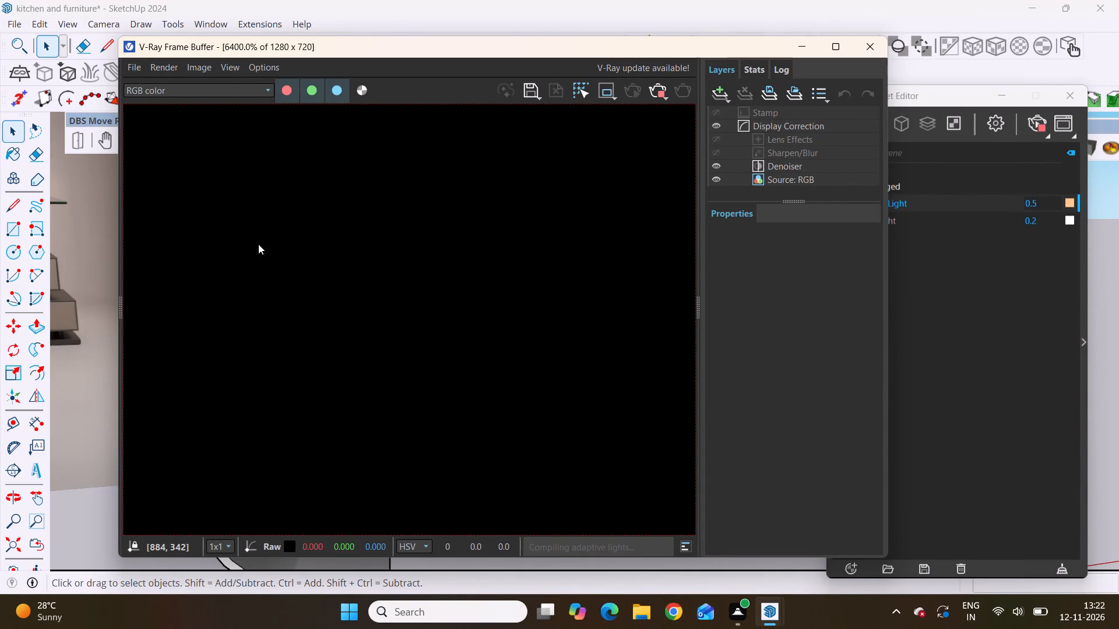
pyautogui.scroll(-5, 341, 253)
pyautogui.scroll(-4, 674, 296)
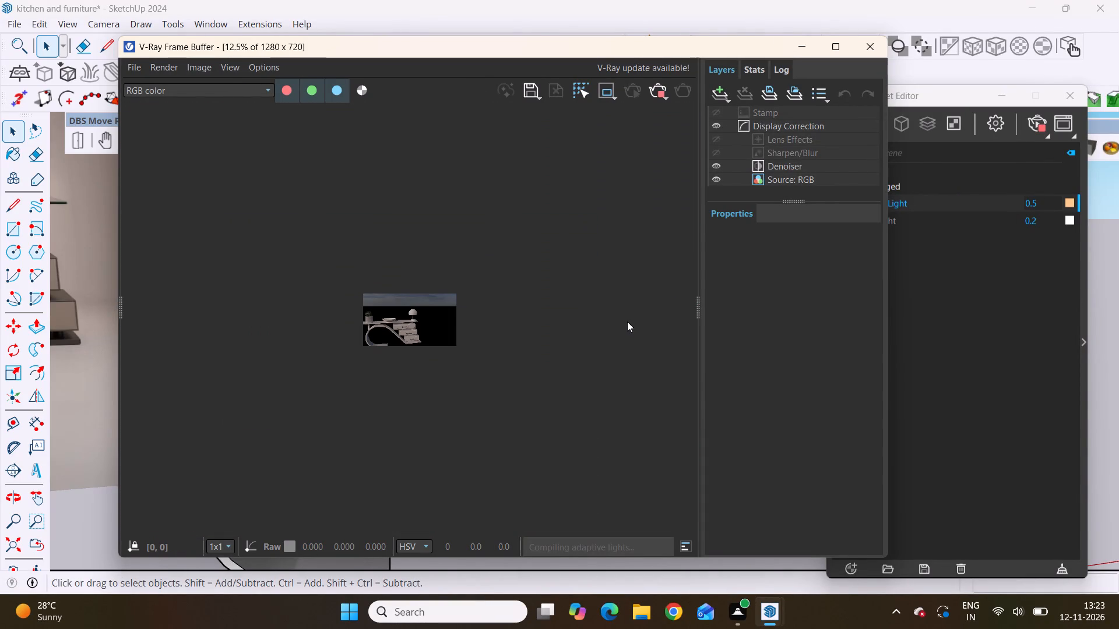
pyautogui.scroll(1, 627, 321)
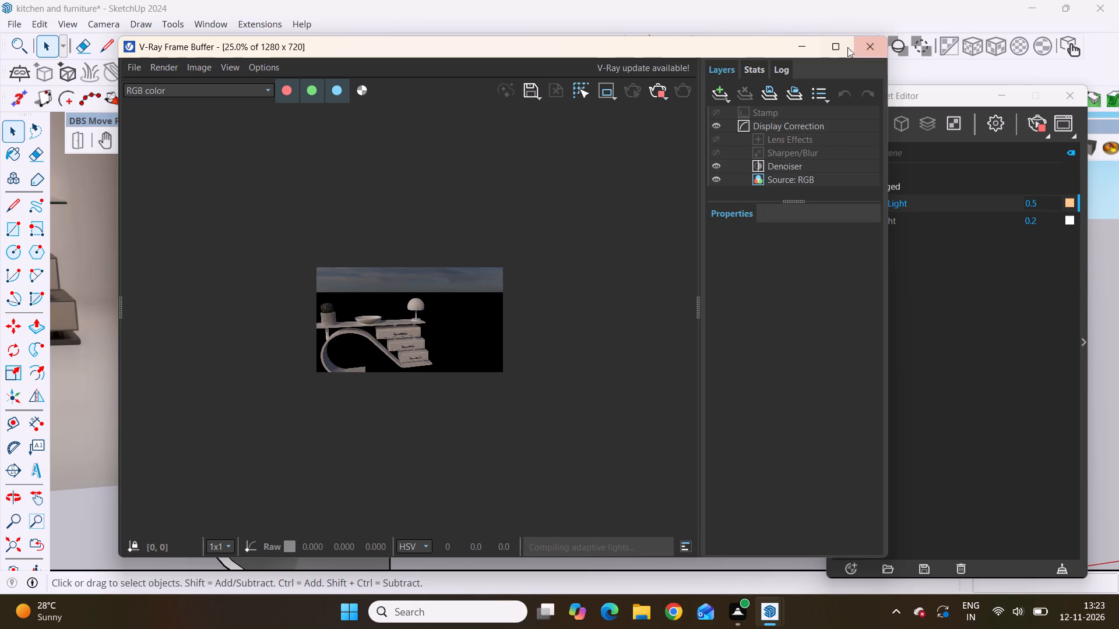
pyautogui.click(796, 38)
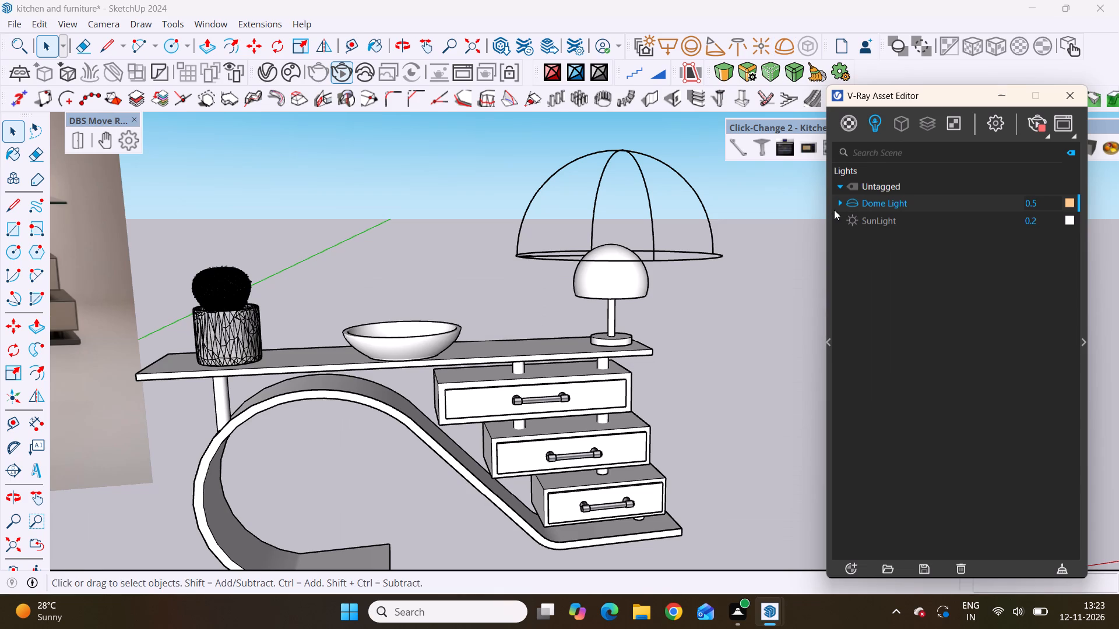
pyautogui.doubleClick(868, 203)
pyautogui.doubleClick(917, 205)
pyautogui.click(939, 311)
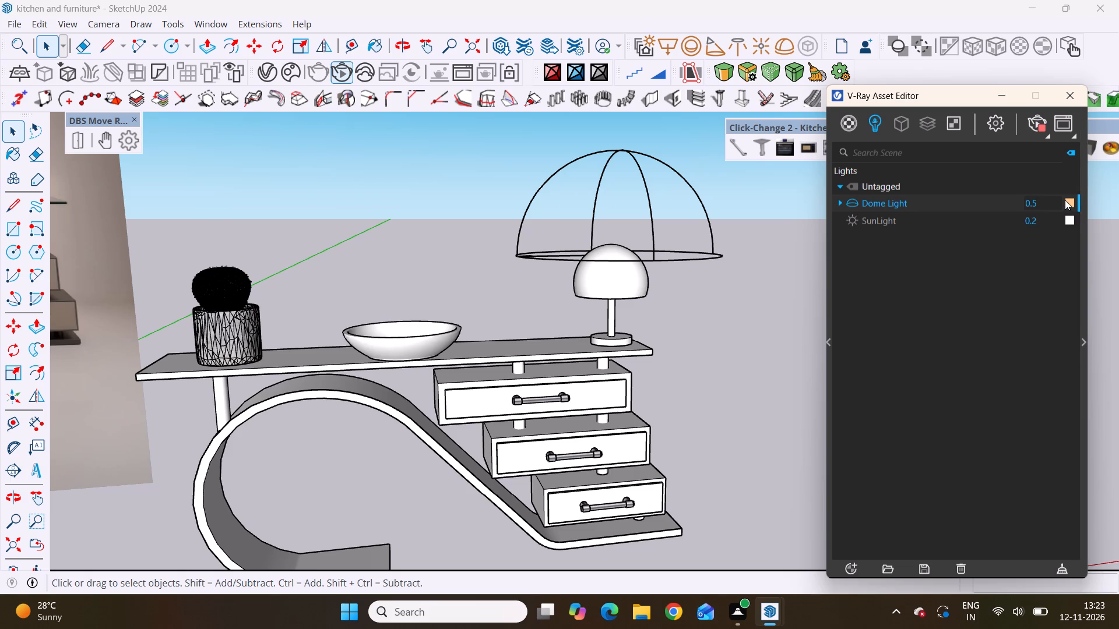
# Change the dome light's colour to a muted beige with R 0.788, G 0.738 and B 0.597.
pyautogui.click(1064, 199)
pyautogui.click(1073, 202)
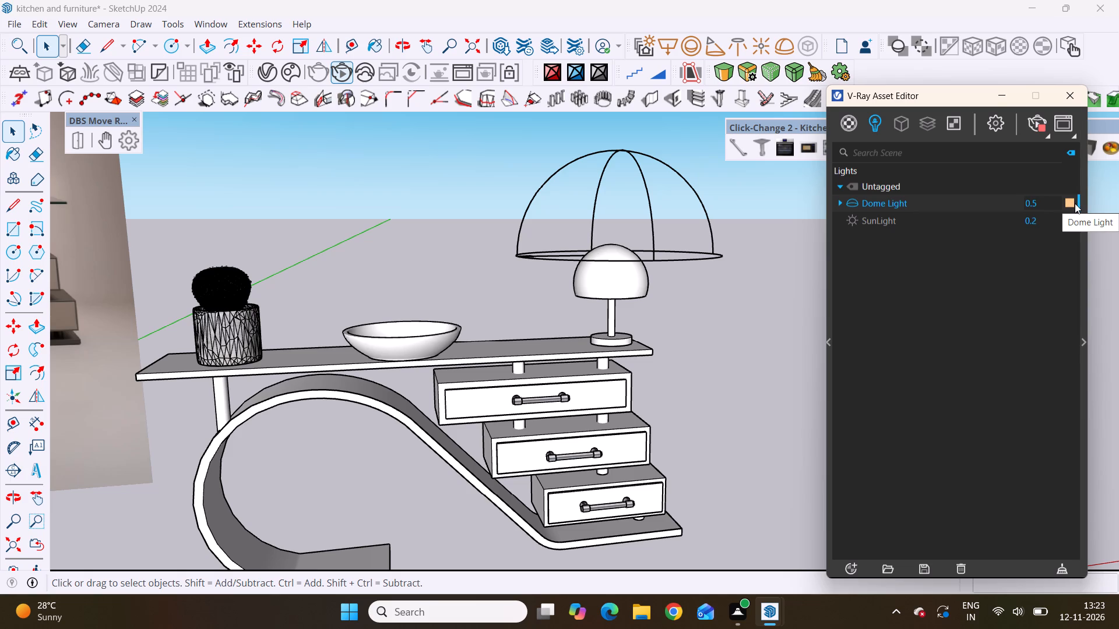
pyautogui.click(1075, 203)
pyautogui.doubleClick(1075, 203)
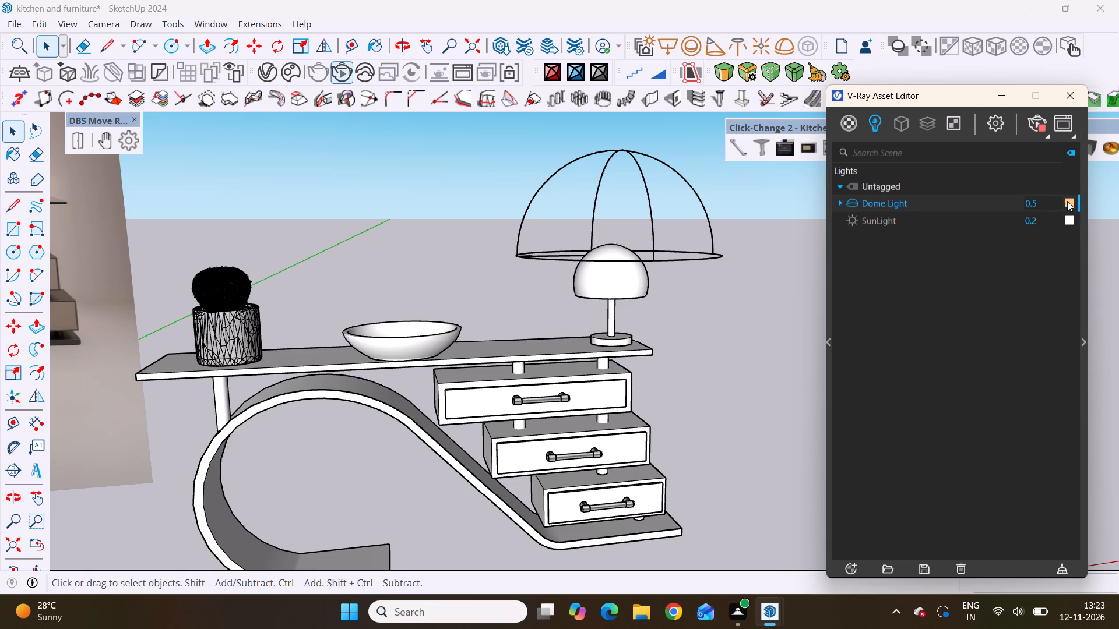
pyautogui.doubleClick(1070, 202)
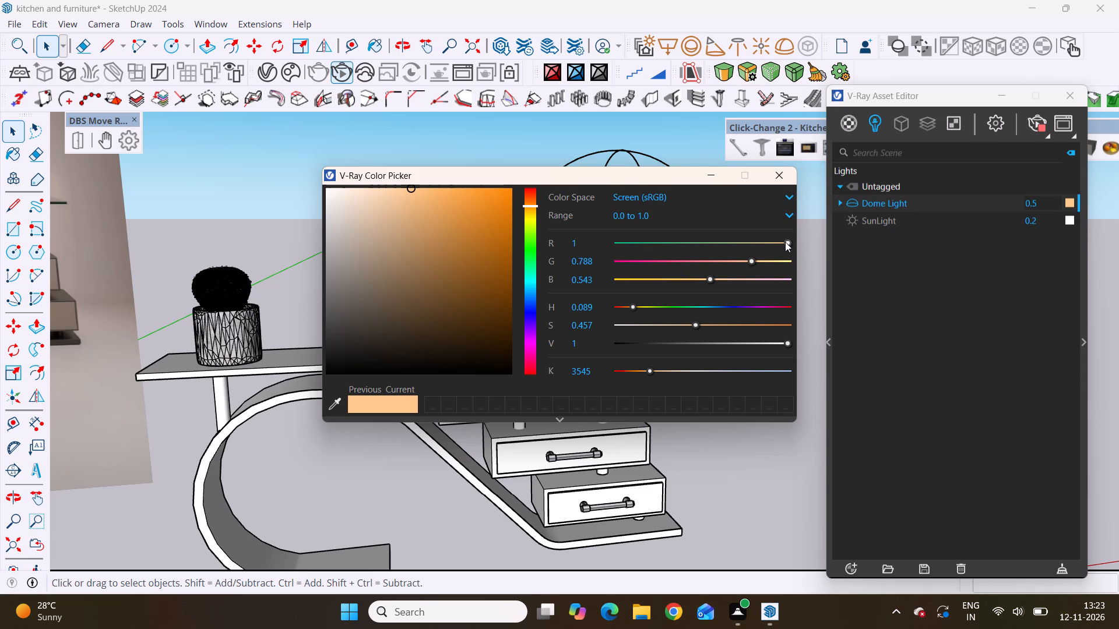
pyautogui.moveTo(785, 242); pyautogui.dragTo(597, 246)
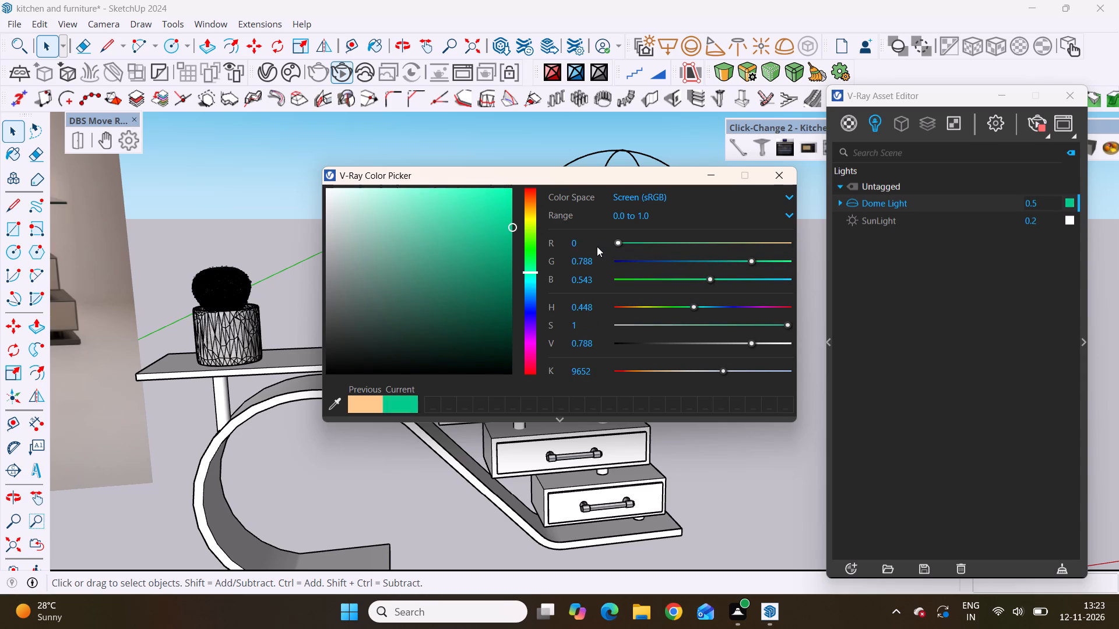
pyautogui.moveTo(597, 246); pyautogui.dragTo(748, 257)
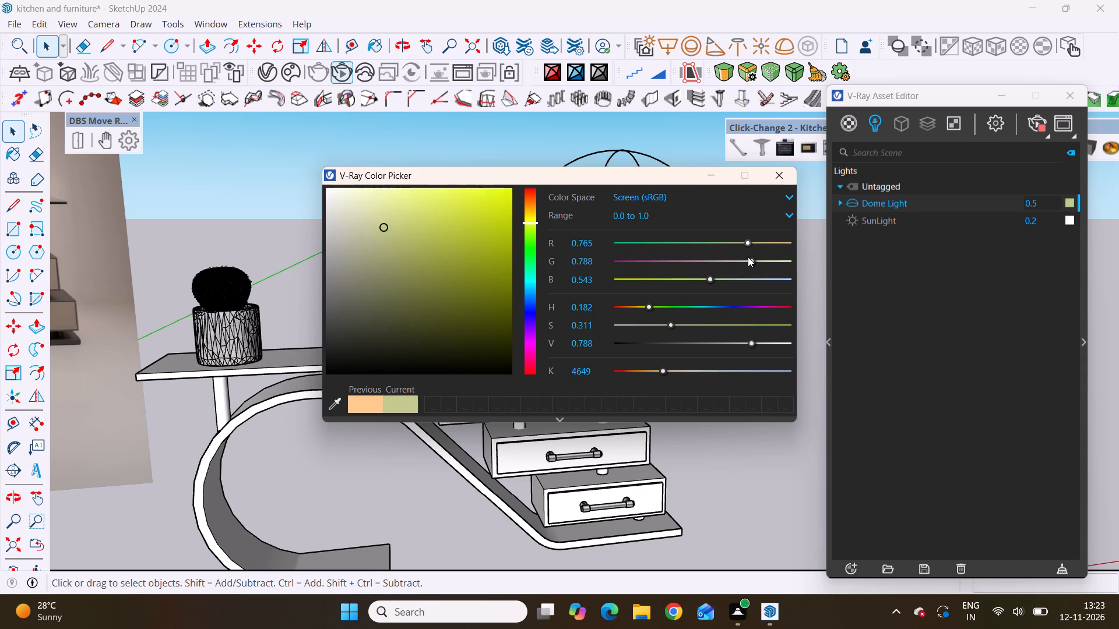
pyautogui.moveTo(748, 257); pyautogui.dragTo(742, 259)
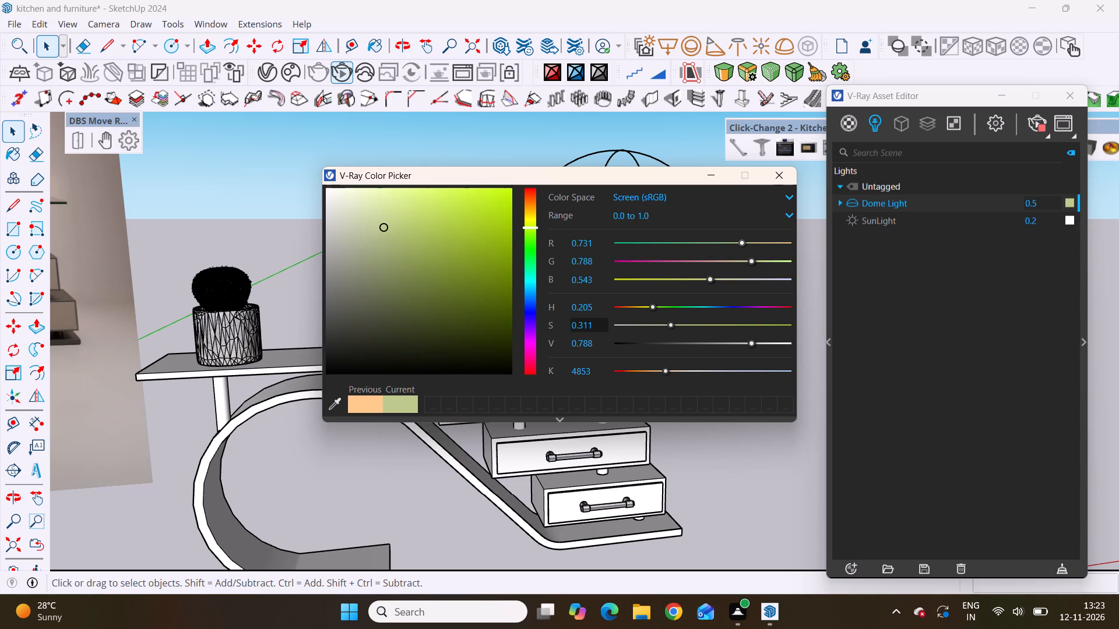
pyautogui.moveTo(673, 321); pyautogui.dragTo(743, 334)
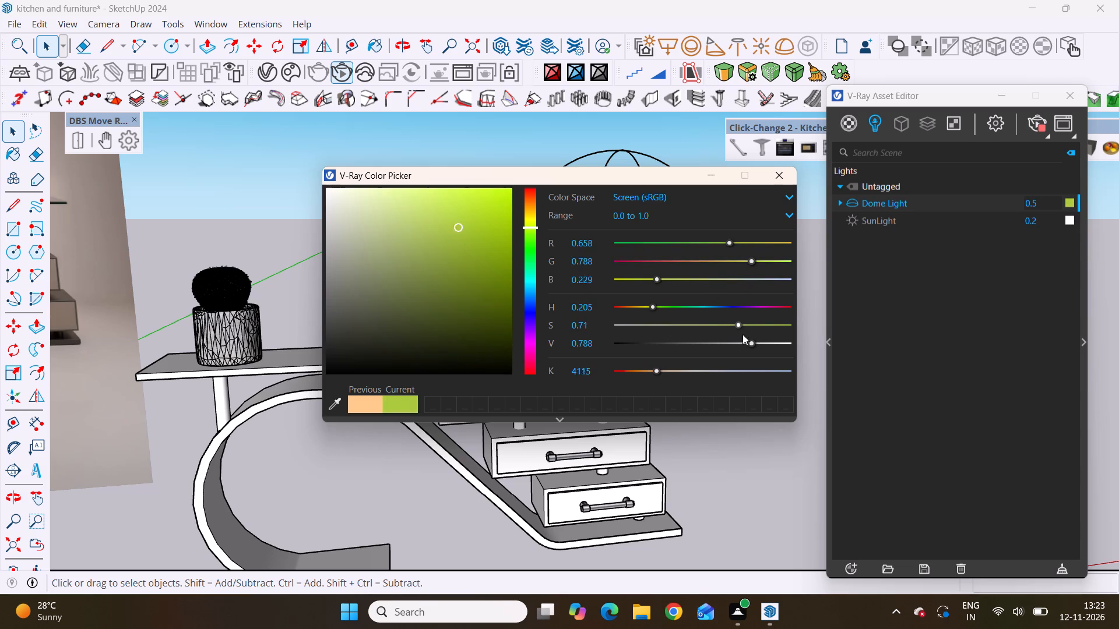
pyautogui.moveTo(743, 334); pyautogui.dragTo(670, 345)
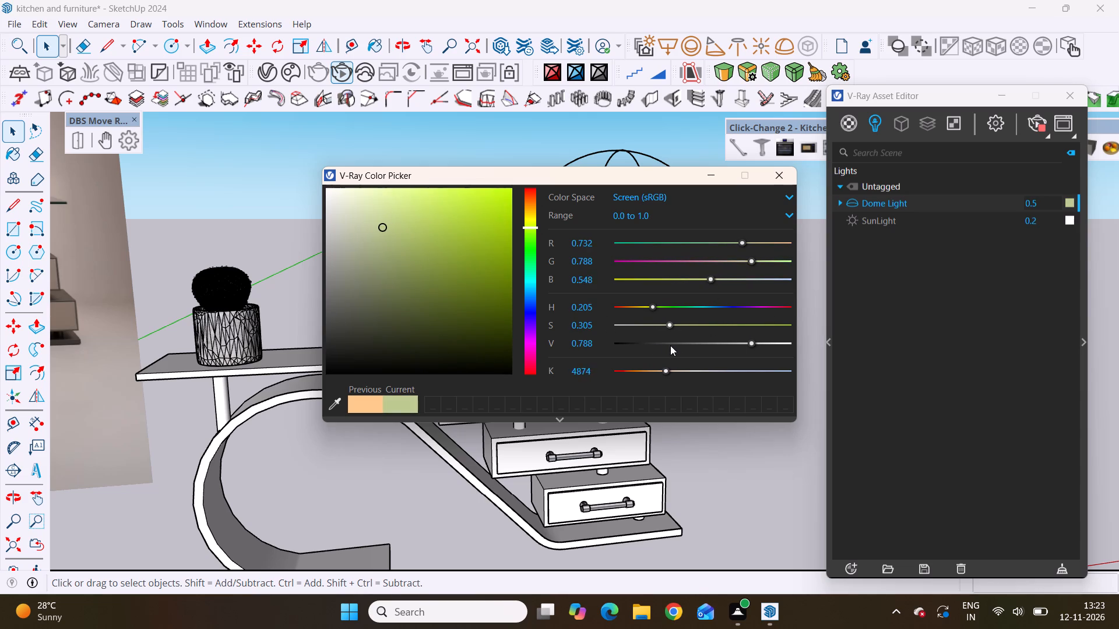
pyautogui.moveTo(670, 345); pyautogui.dragTo(659, 342)
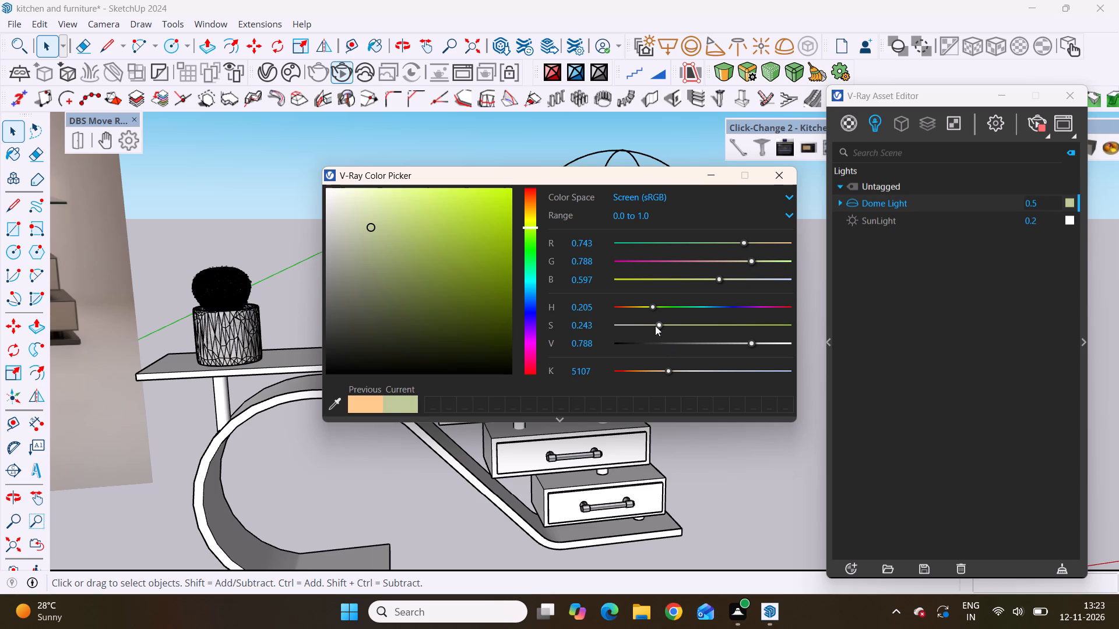
pyautogui.moveTo(656, 306); pyautogui.dragTo(701, 309)
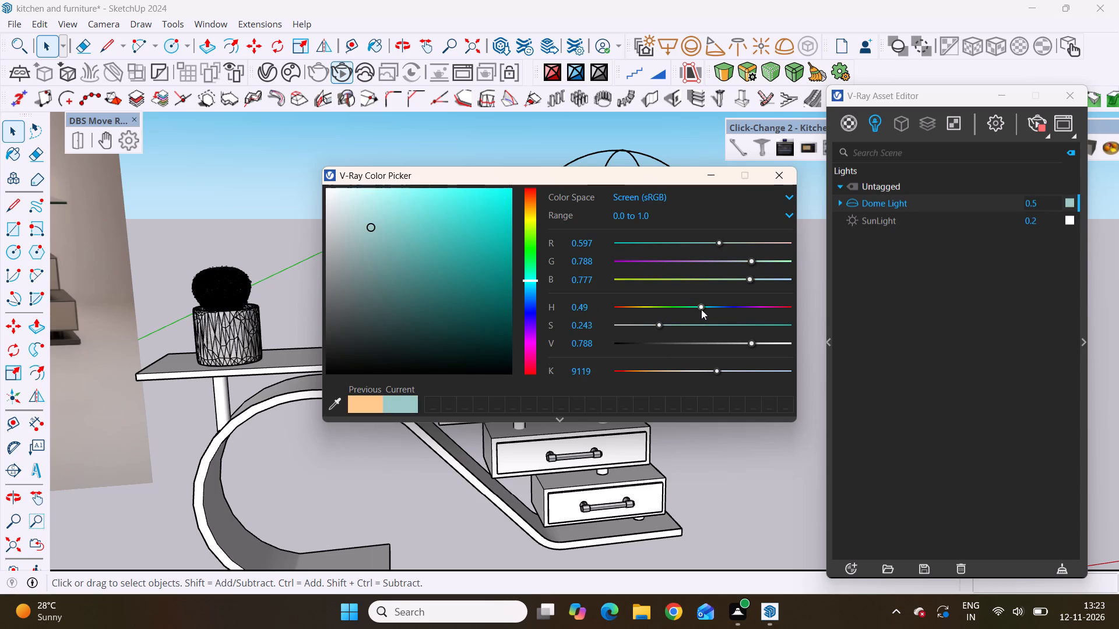
pyautogui.moveTo(701, 309); pyautogui.dragTo(635, 317)
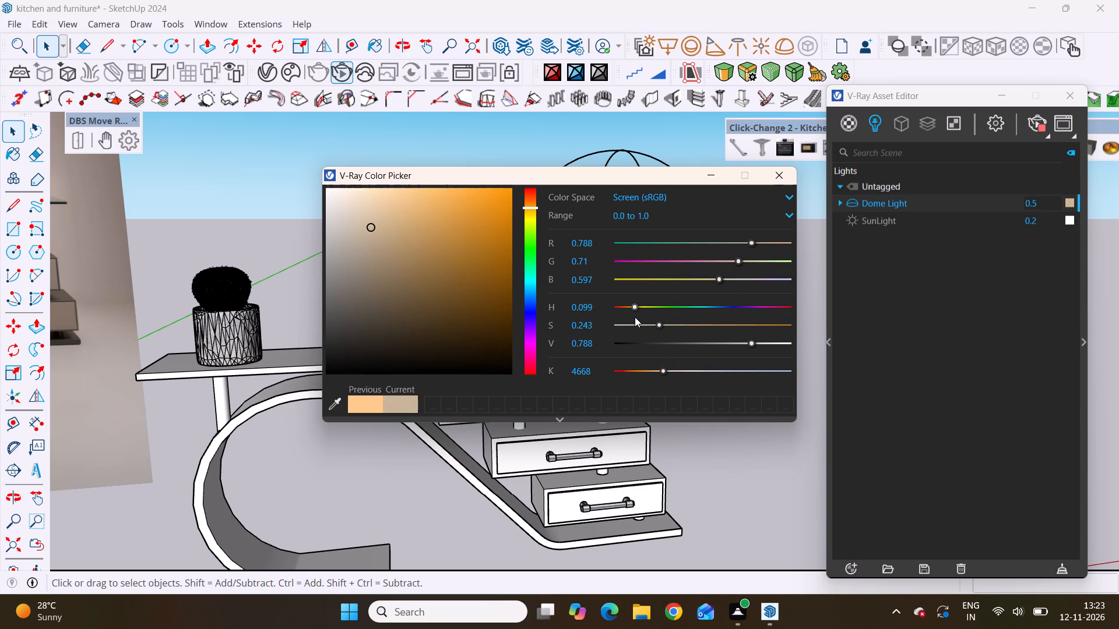
pyautogui.moveTo(635, 317); pyautogui.dragTo(639, 320)
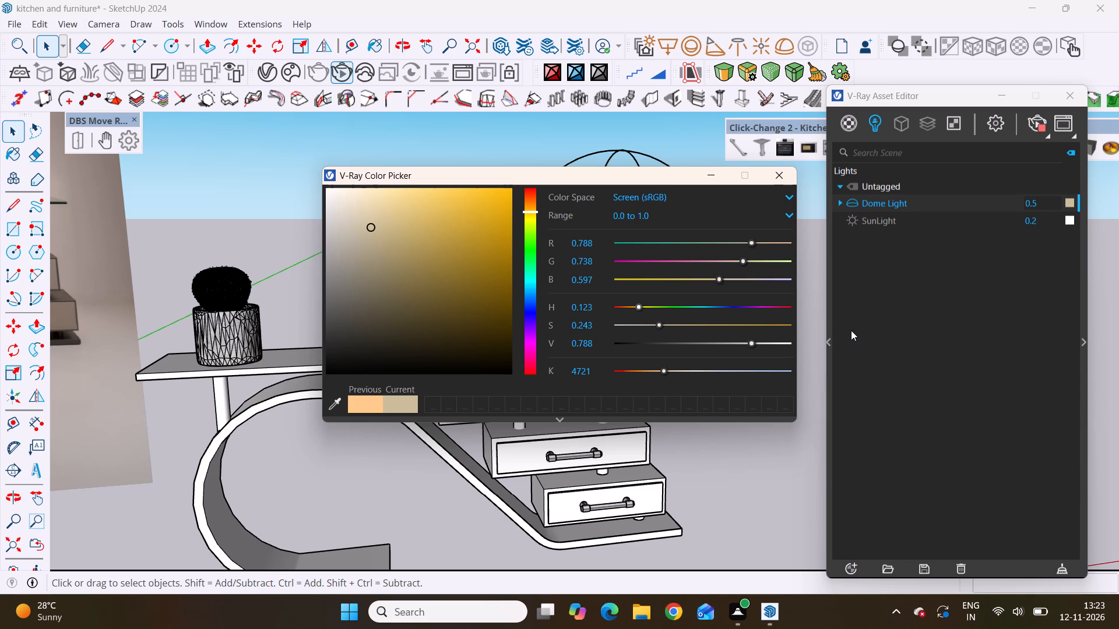
pyautogui.click(871, 337)
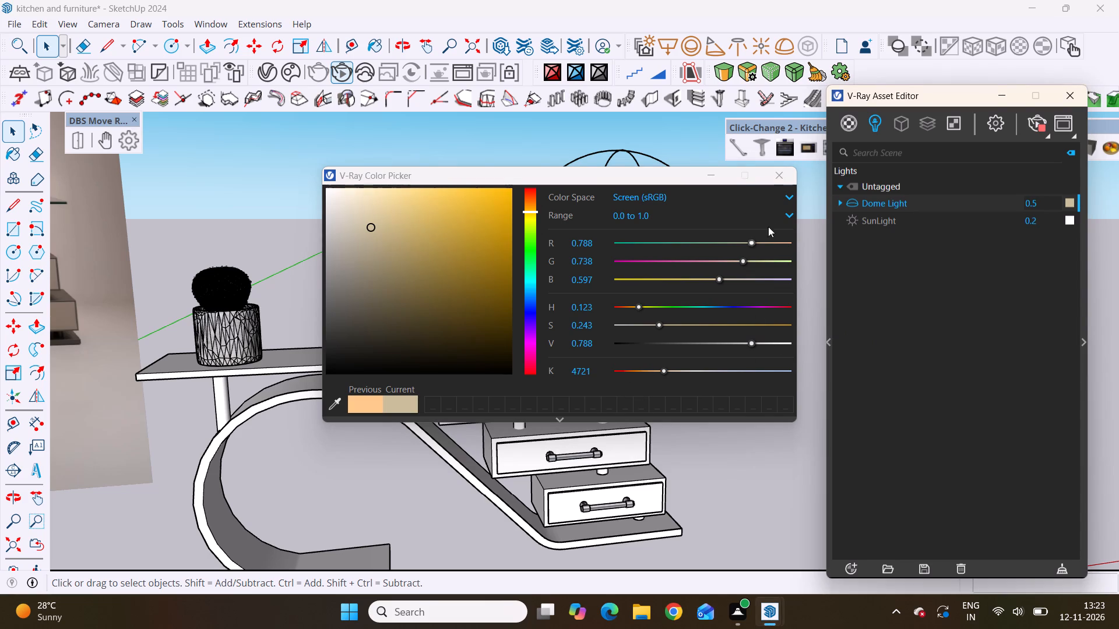
pyautogui.click(782, 175)
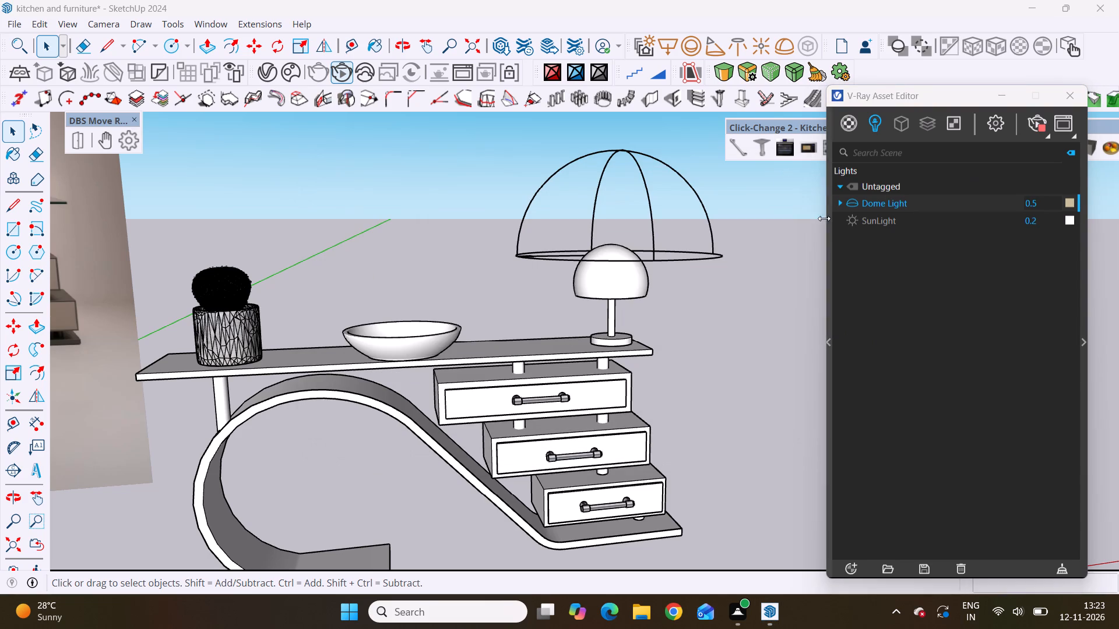
# Scale the dome light down uniformly until it is small enough to fit inside the lampshade.
pyautogui.scroll(-3, 611, 278)
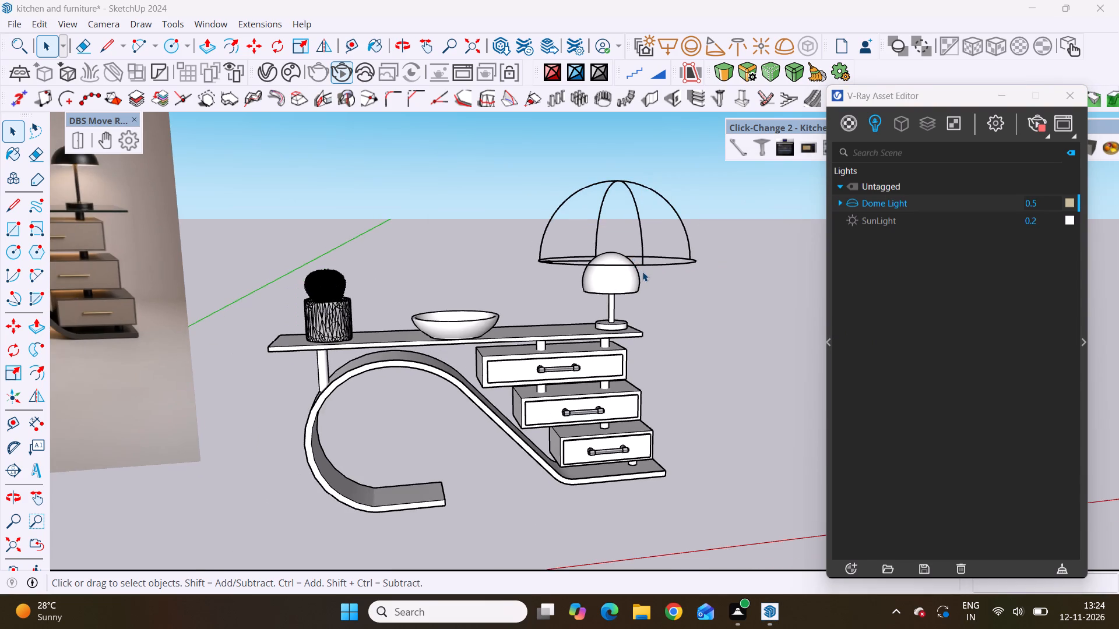
pyautogui.scroll(2, 642, 271)
pyautogui.moveTo(642, 266); pyautogui.dragTo(649, 121, button='middle')
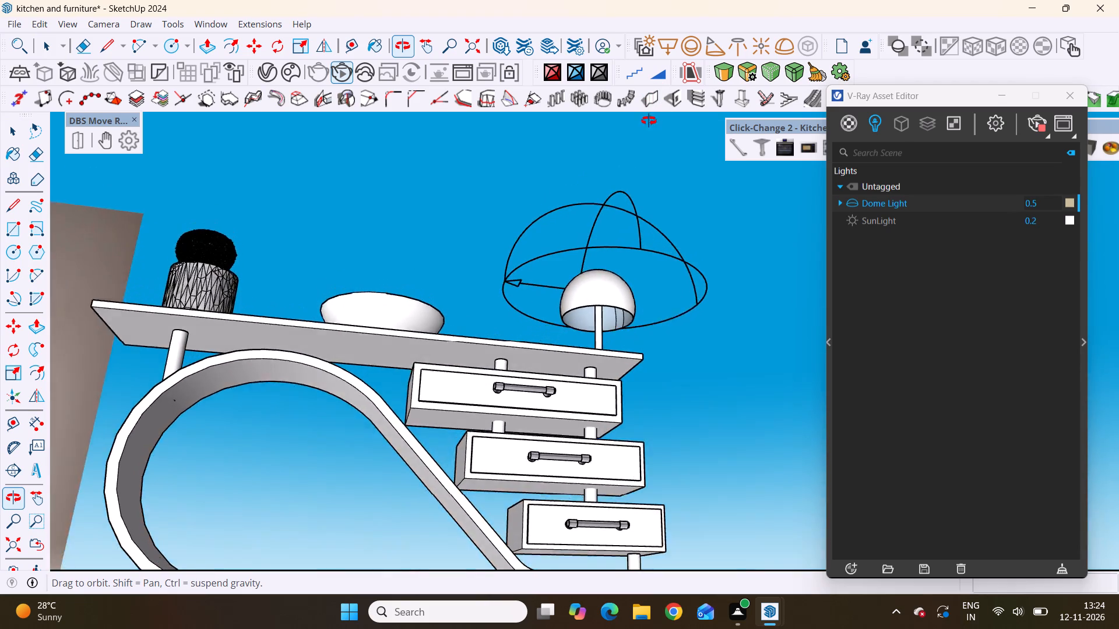
pyautogui.moveTo(649, 121); pyautogui.dragTo(590, 137, button='middle')
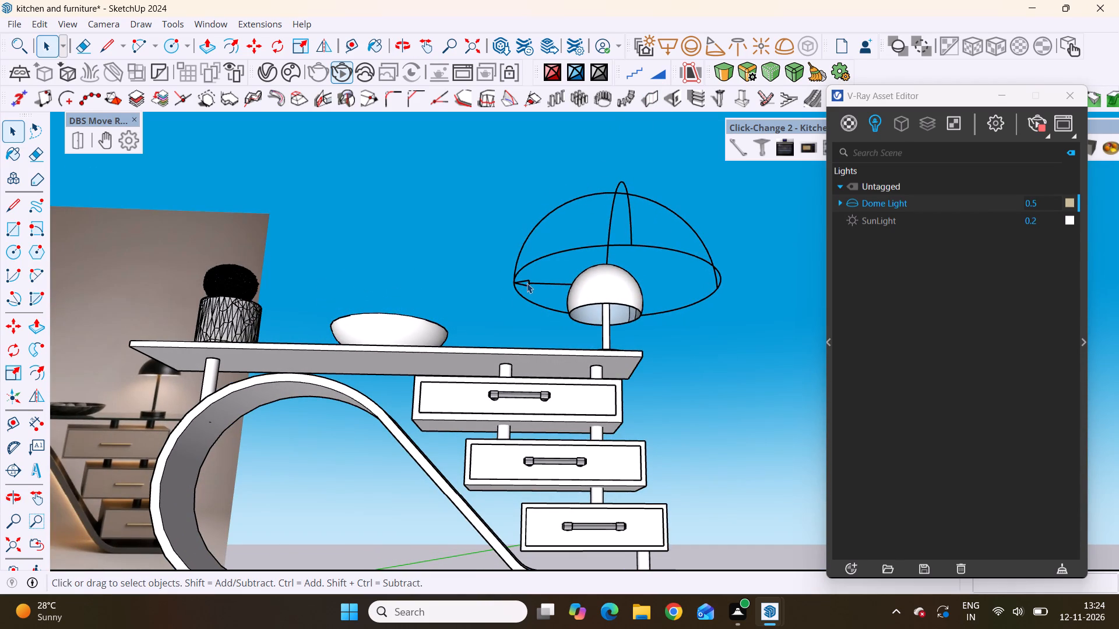
pyautogui.click(527, 284)
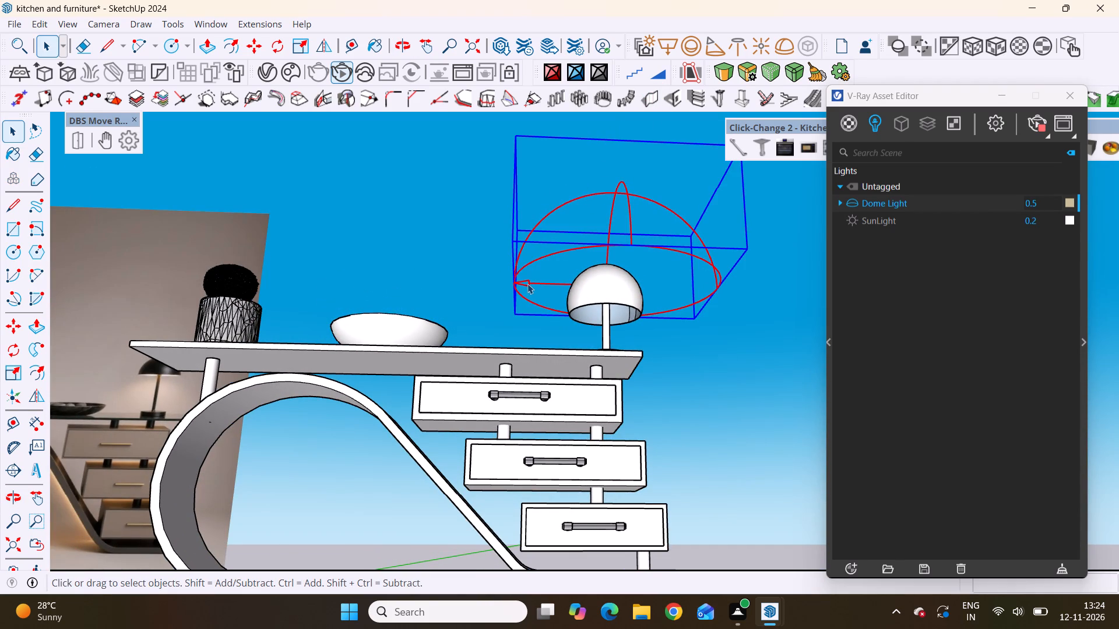
pyautogui.press('s')
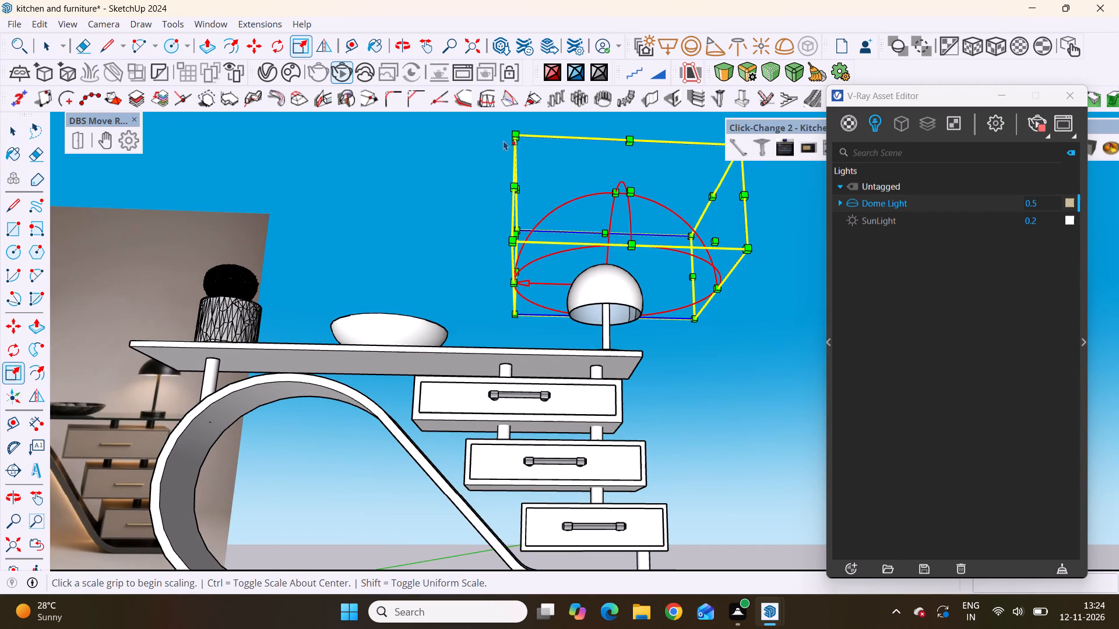
pyautogui.moveTo(522, 130); pyautogui.dragTo(563, 196)
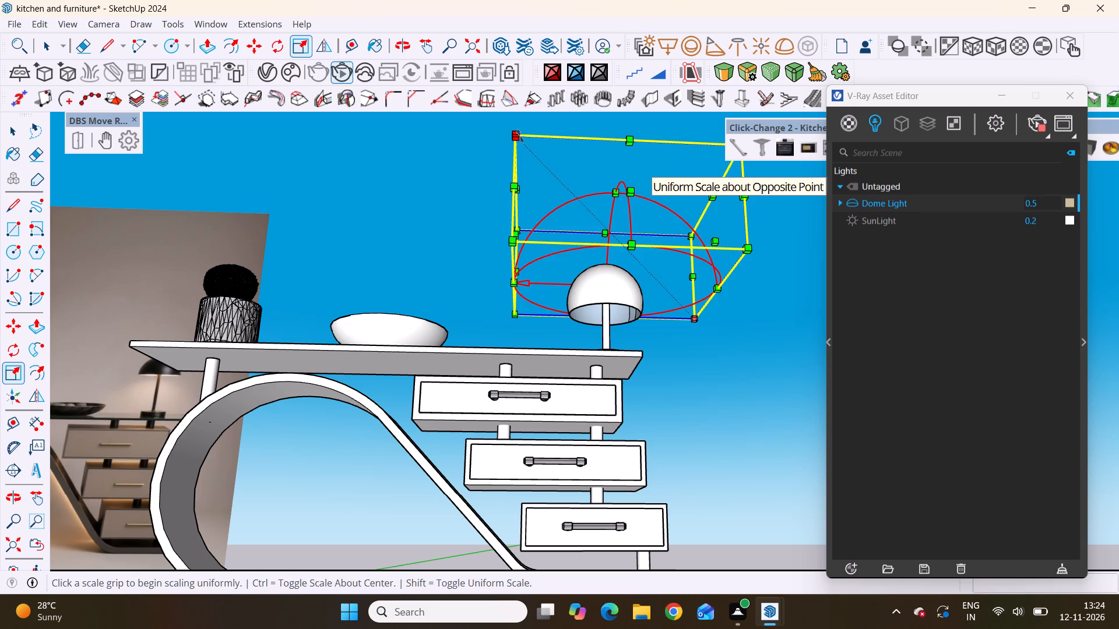
pyautogui.moveTo(520, 136); pyautogui.dragTo(635, 312)
pyautogui.scroll(6, 656, 320)
pyautogui.scroll(-5, 602, 284)
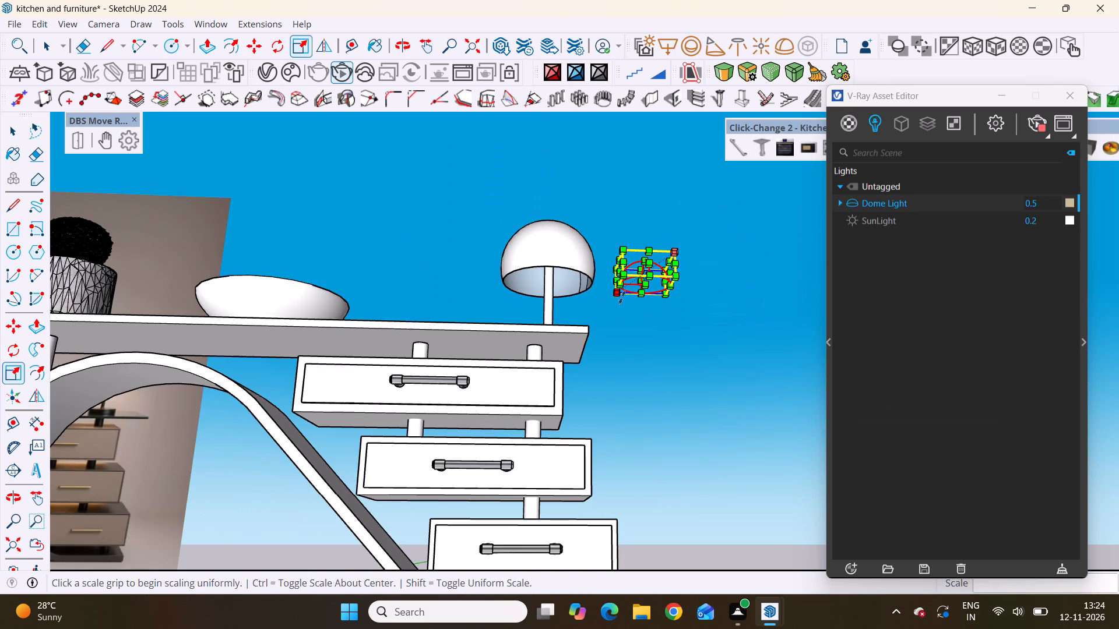
# Move the dome light about 1' 4 1/4" so it sits inside the lamp's dome shade.
pyautogui.scroll(4, 657, 310)
pyautogui.press('m')
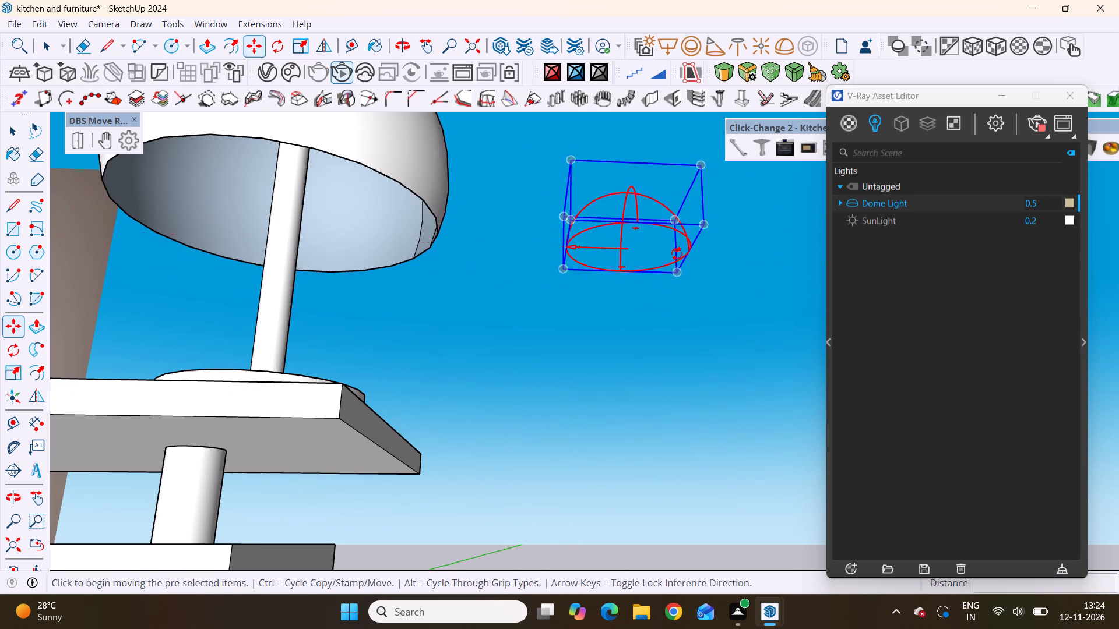
pyautogui.click(681, 276)
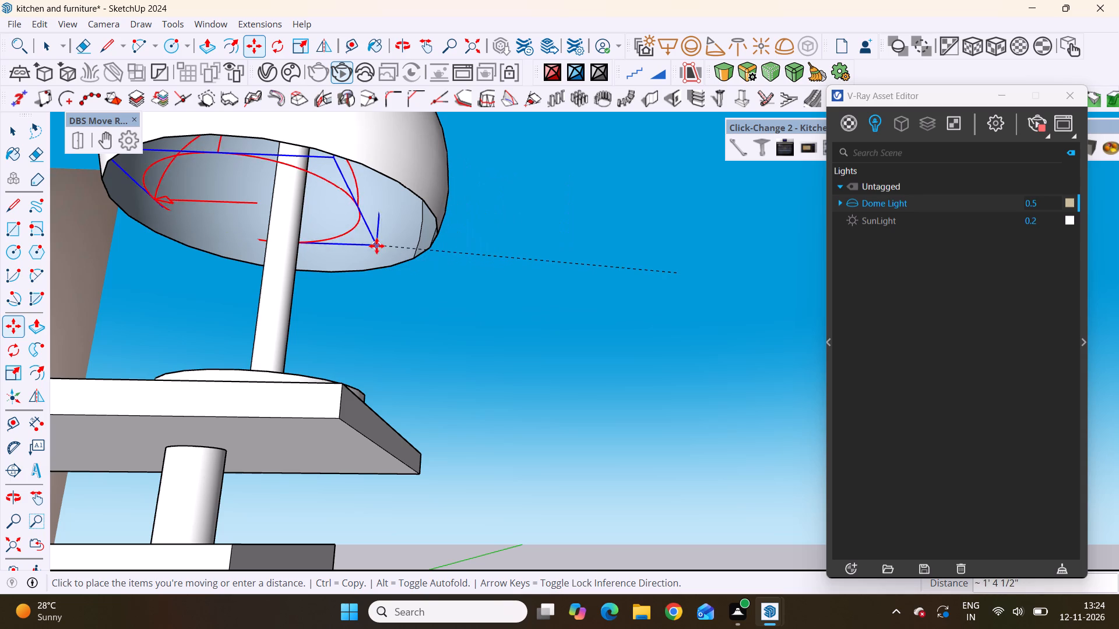
pyautogui.scroll(-5, 397, 245)
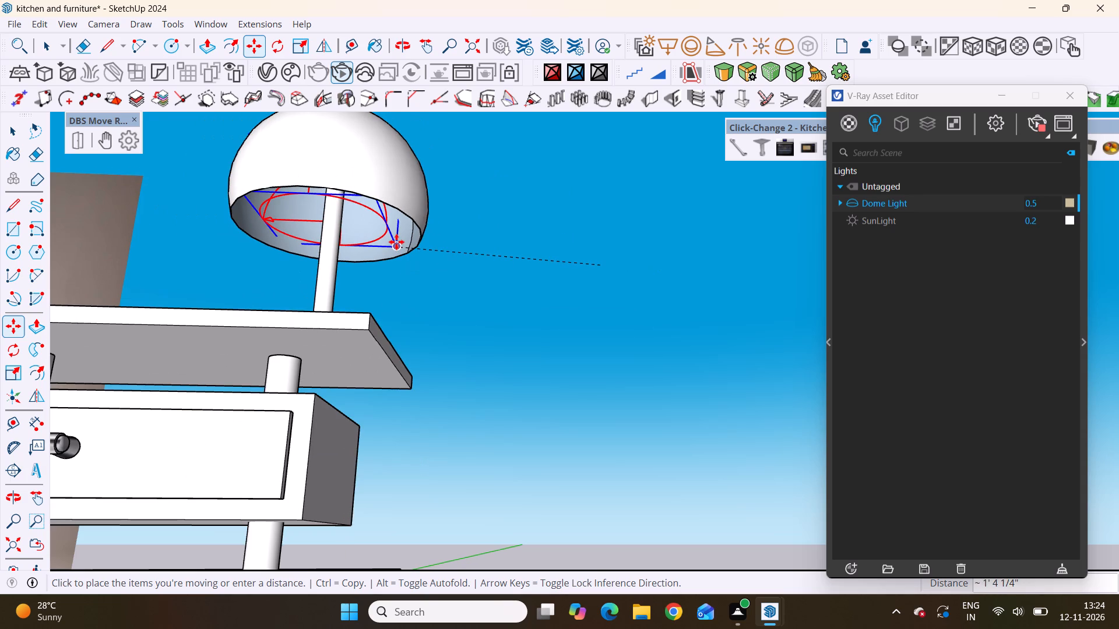
pyautogui.click(396, 242)
pyautogui.moveTo(481, 239); pyautogui.dragTo(487, 301, button='middle')
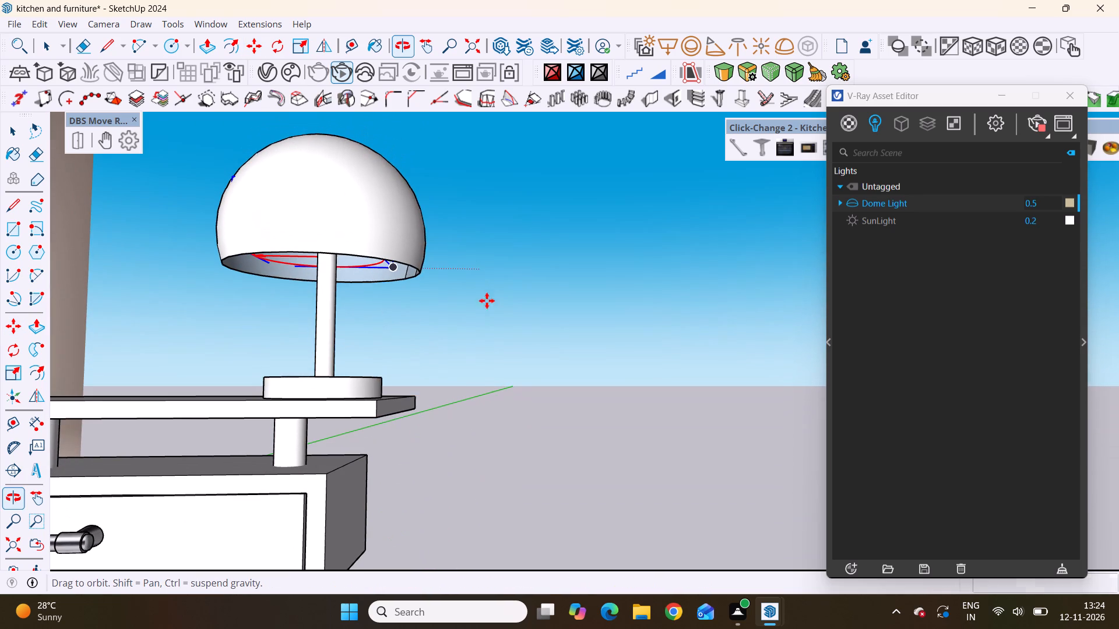
pyautogui.press('space')
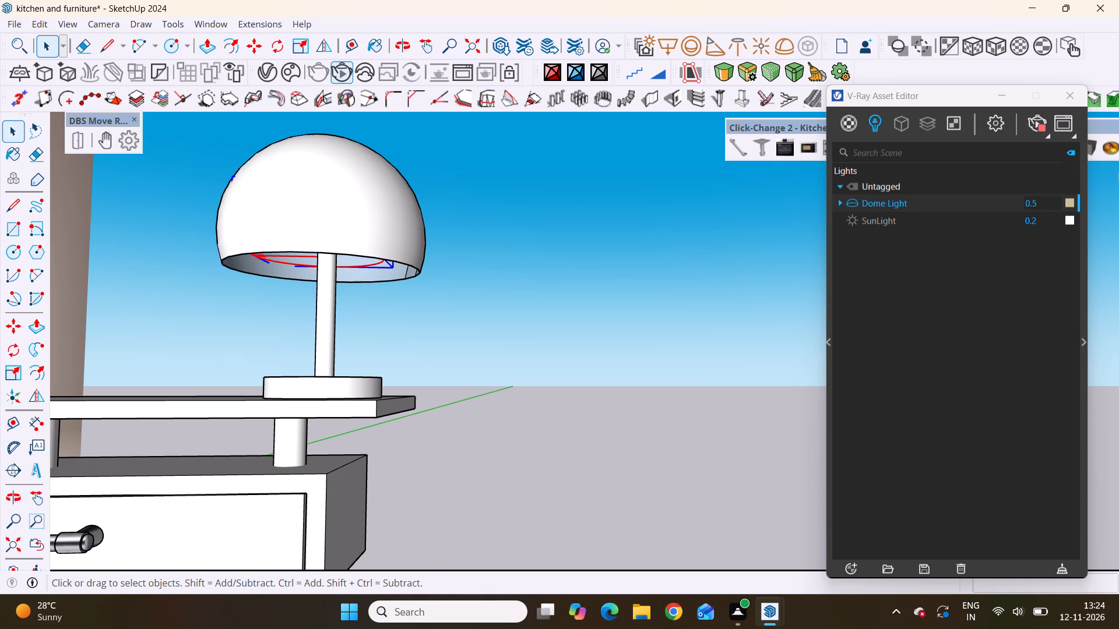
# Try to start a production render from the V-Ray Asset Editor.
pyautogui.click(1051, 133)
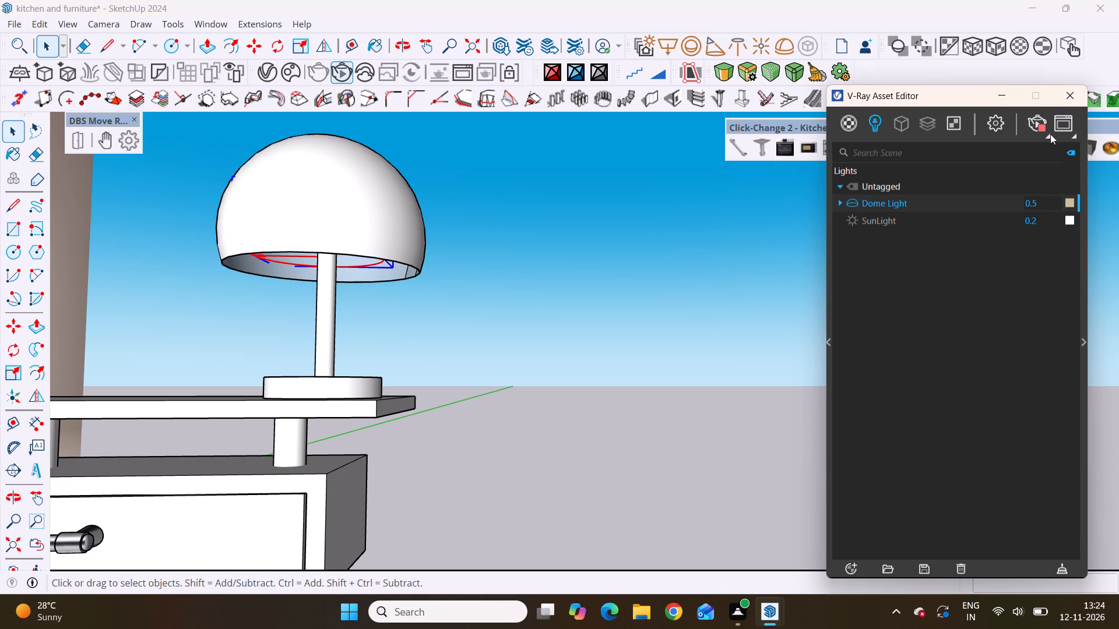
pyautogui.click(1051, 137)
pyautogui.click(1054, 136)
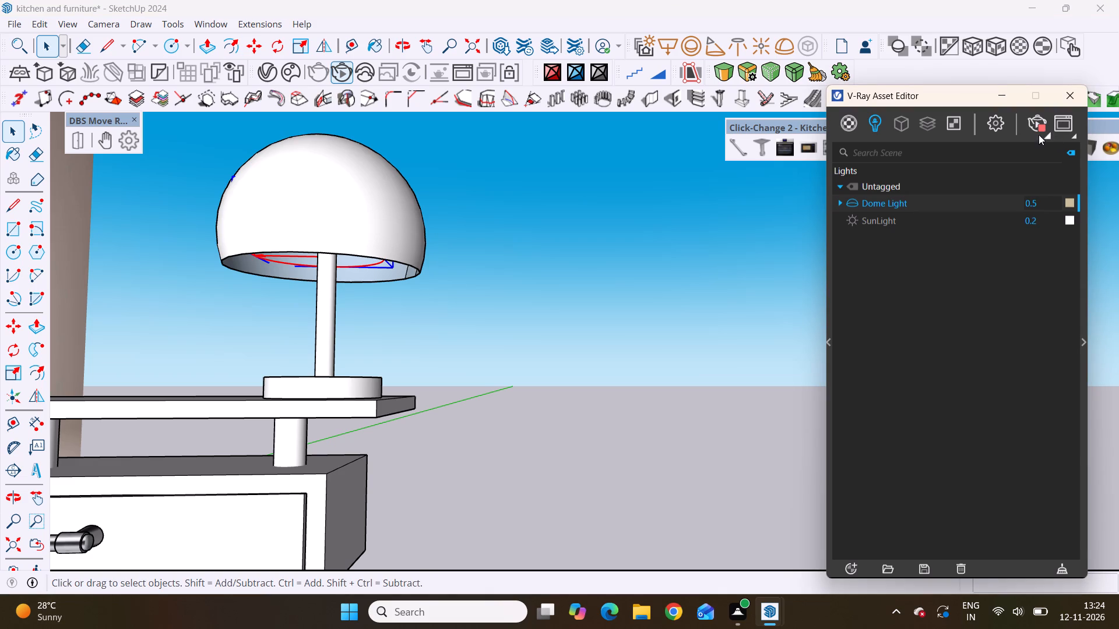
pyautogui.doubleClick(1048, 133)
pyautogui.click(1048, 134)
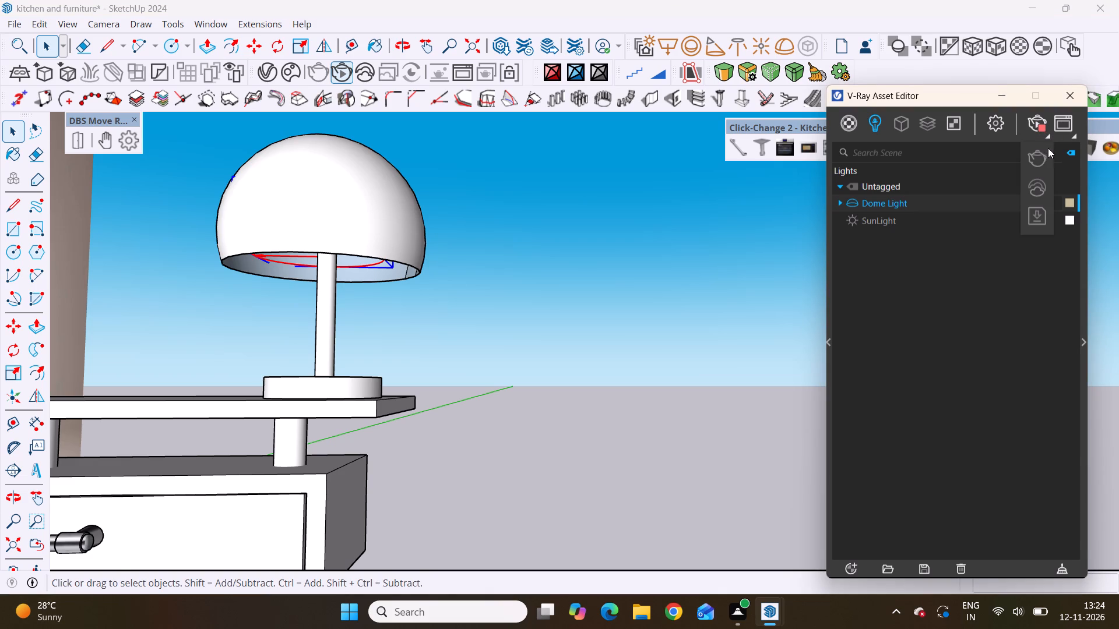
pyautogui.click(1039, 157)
# Inspect the dome light's placement from beneath the lampshade and select the light.
pyautogui.scroll(-5, 582, 83)
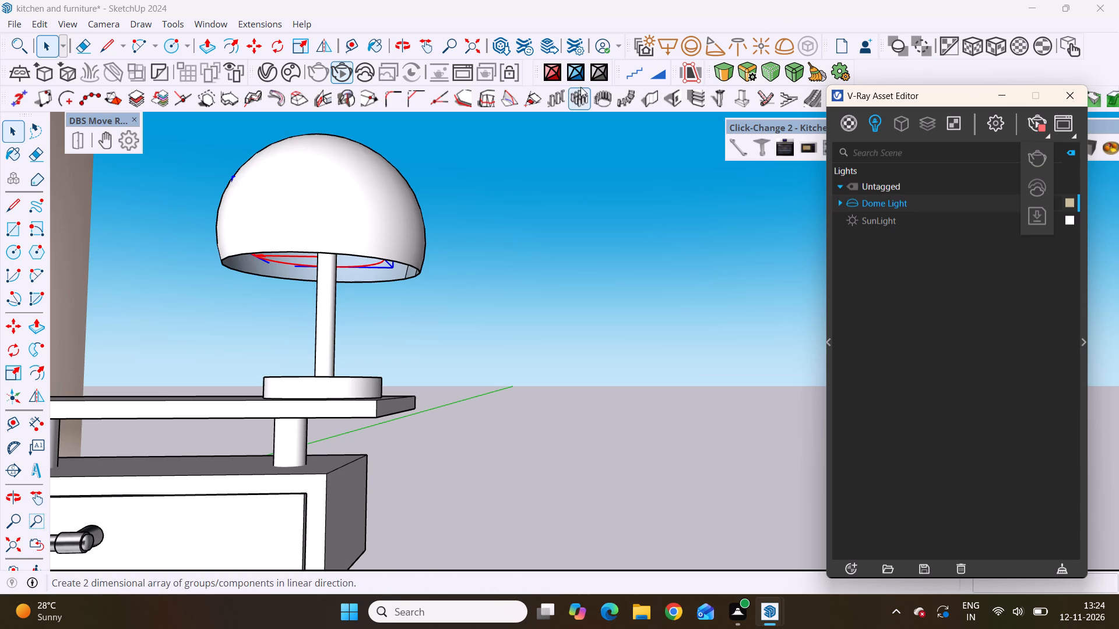
pyautogui.scroll(4, 337, 262)
pyautogui.moveTo(341, 245); pyautogui.dragTo(364, 211, button='middle')
pyautogui.click(581, 267)
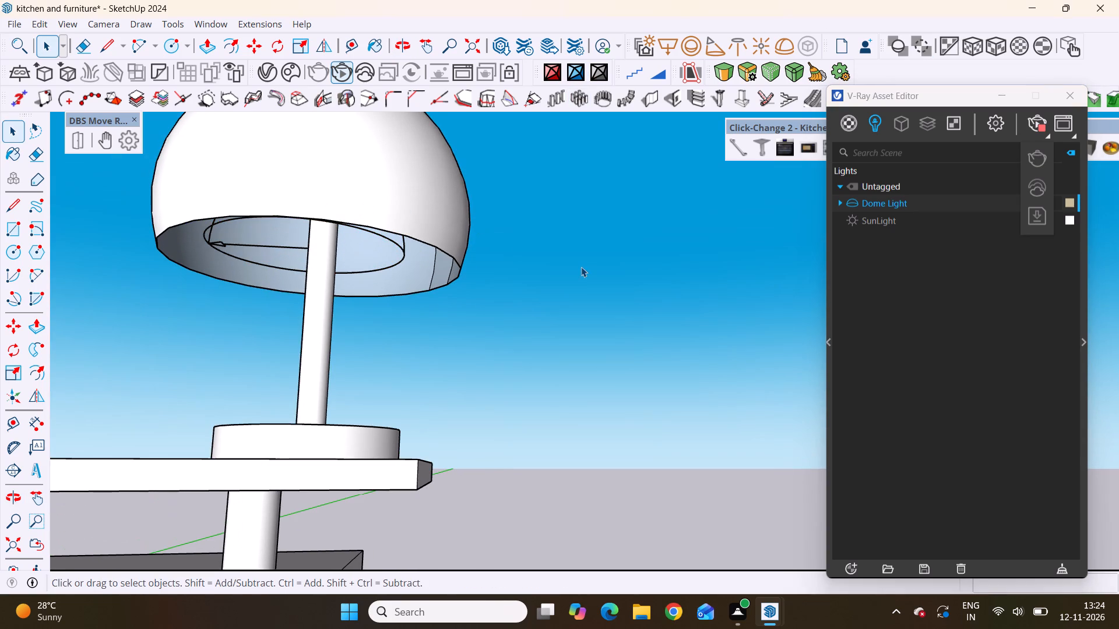
pyautogui.click(396, 244)
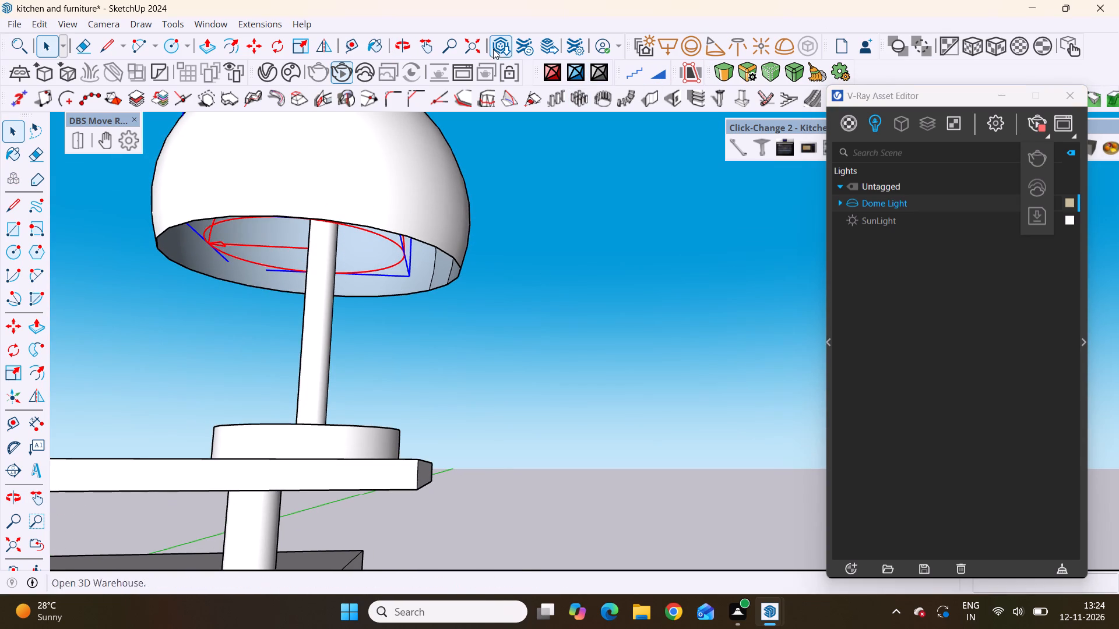
# Restart the interactive render of the lamp with the dome light inside its shade.
pyautogui.click(342, 72)
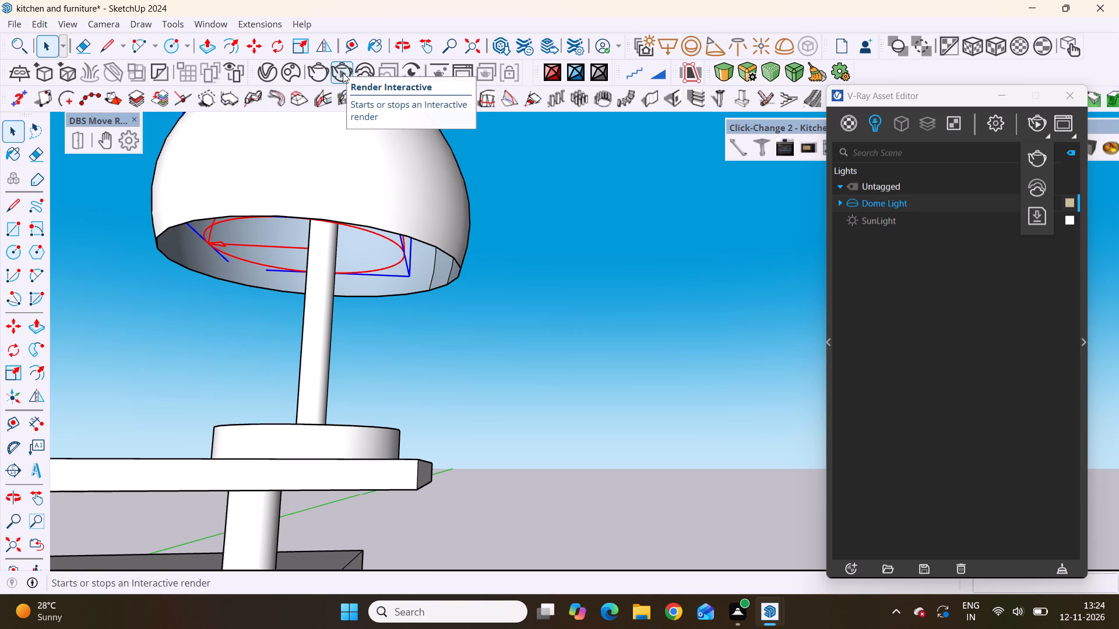
pyautogui.click(343, 73)
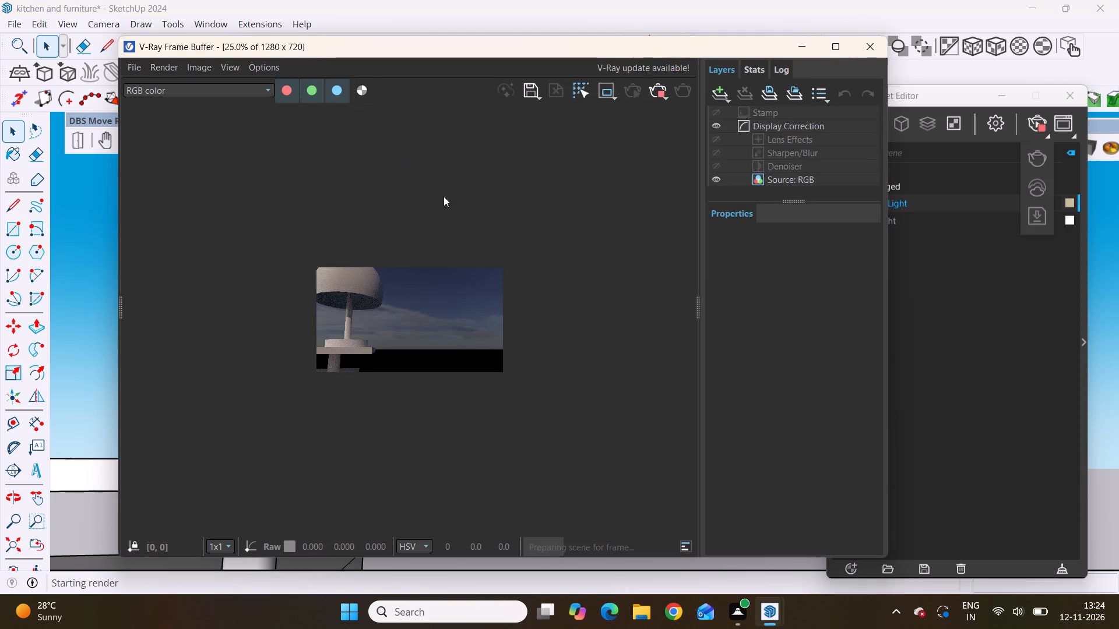
# Examine how the lamp and the drawers beneath it are lit in the interactive render.
pyautogui.scroll(-5, 390, 306)
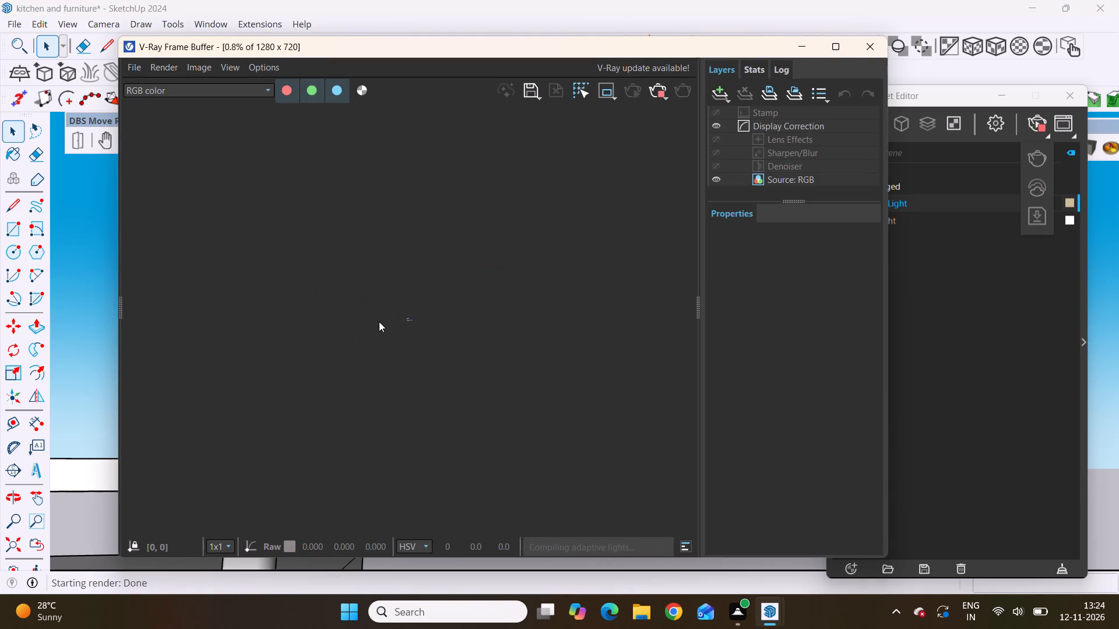
pyautogui.scroll(6, 447, 321)
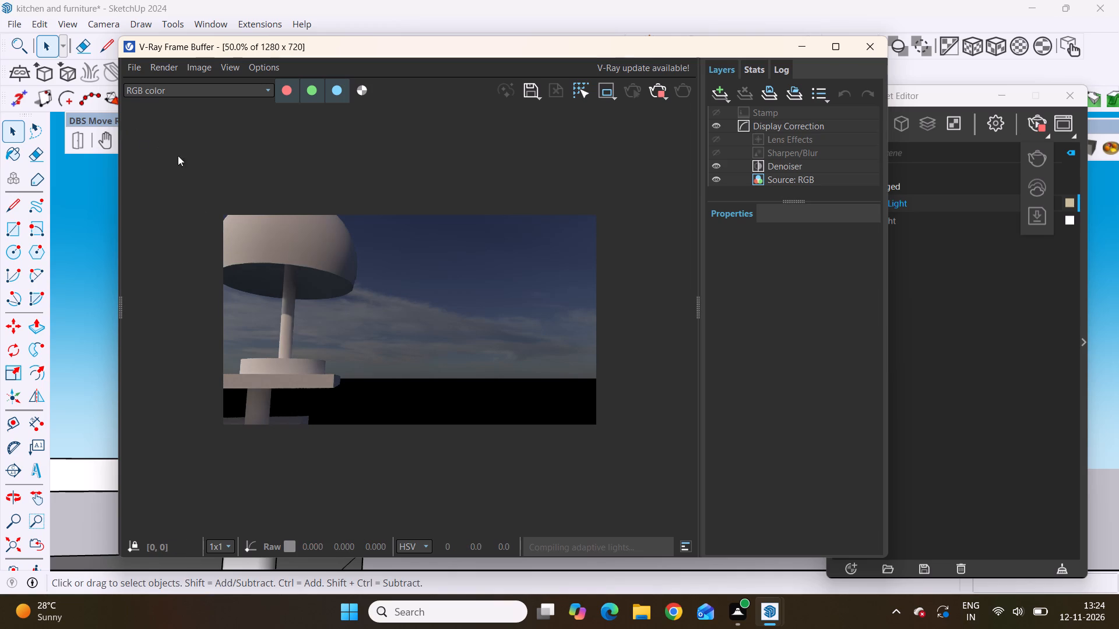
pyautogui.scroll(3, 297, 268)
pyautogui.scroll(-8, 346, 307)
pyautogui.scroll(3, 393, 330)
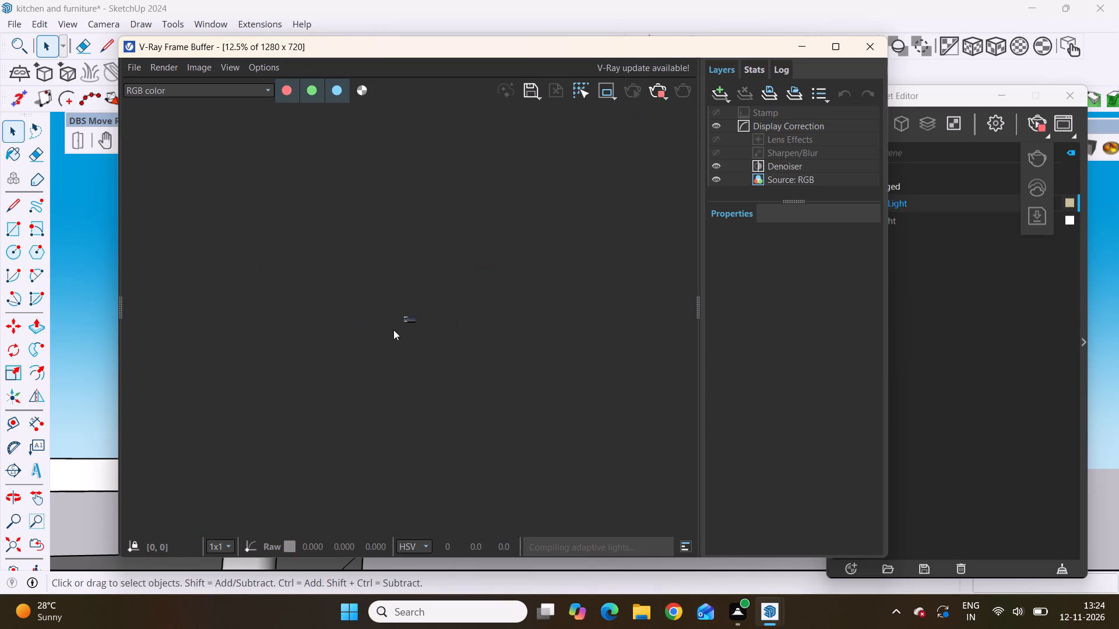
pyautogui.scroll(2, 393, 330)
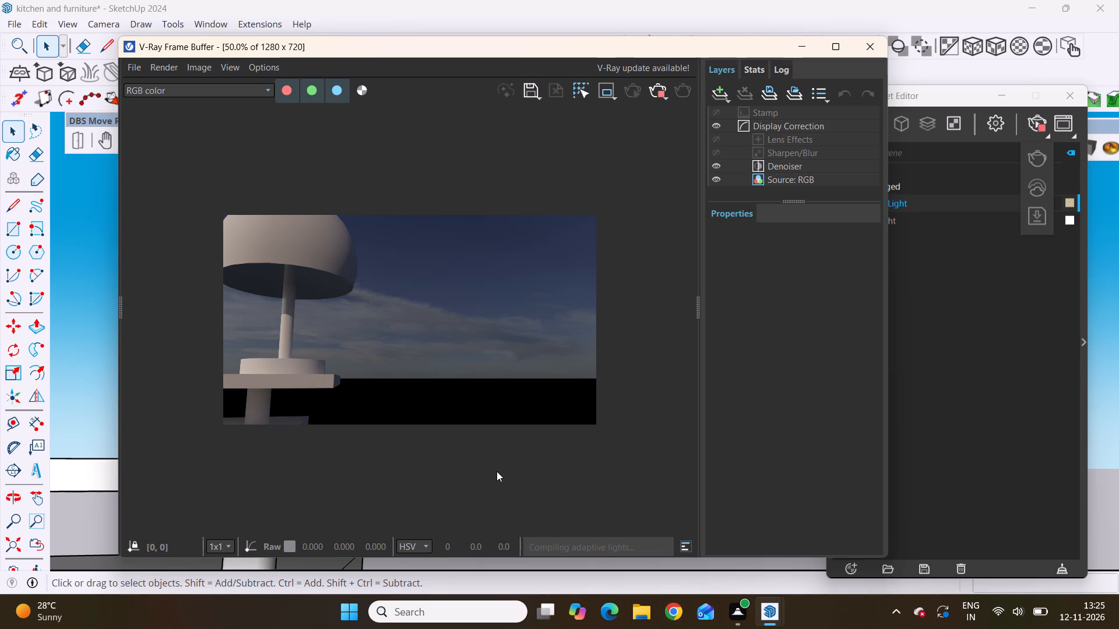
pyautogui.keyDown('ctrl'); pyautogui.scroll(-18, 455, 476); pyautogui.keyUp('ctrl')
pyautogui.keyDown('ctrl'); pyautogui.scroll(-8, 455, 476); pyautogui.keyUp('ctrl')
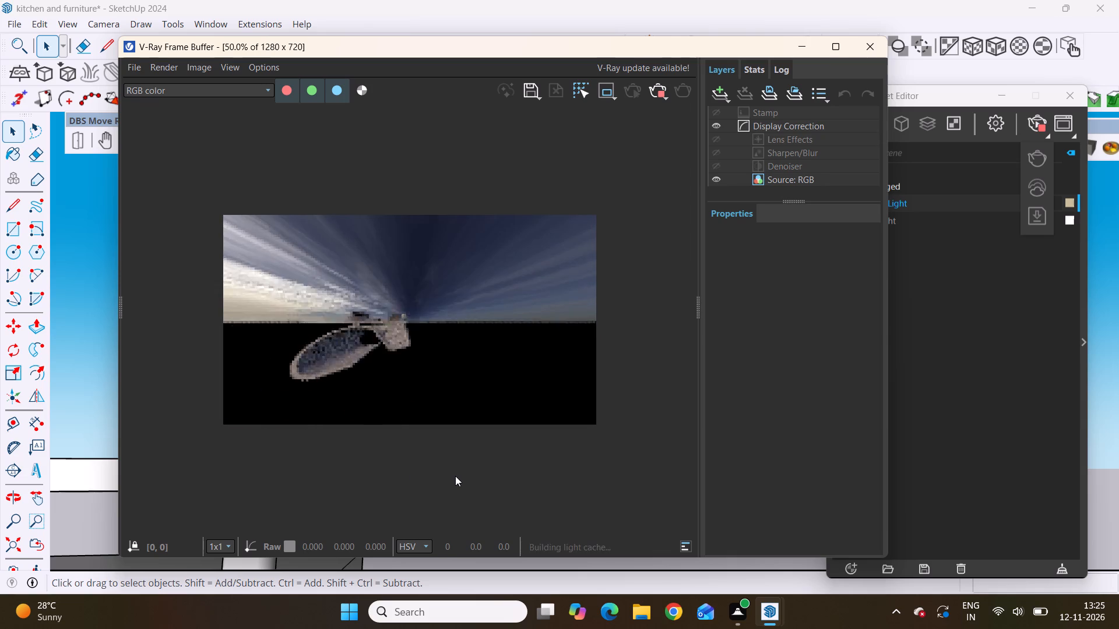
pyautogui.keyDown('ctrl'); pyautogui.scroll(-9, 455, 476); pyautogui.keyUp('ctrl')
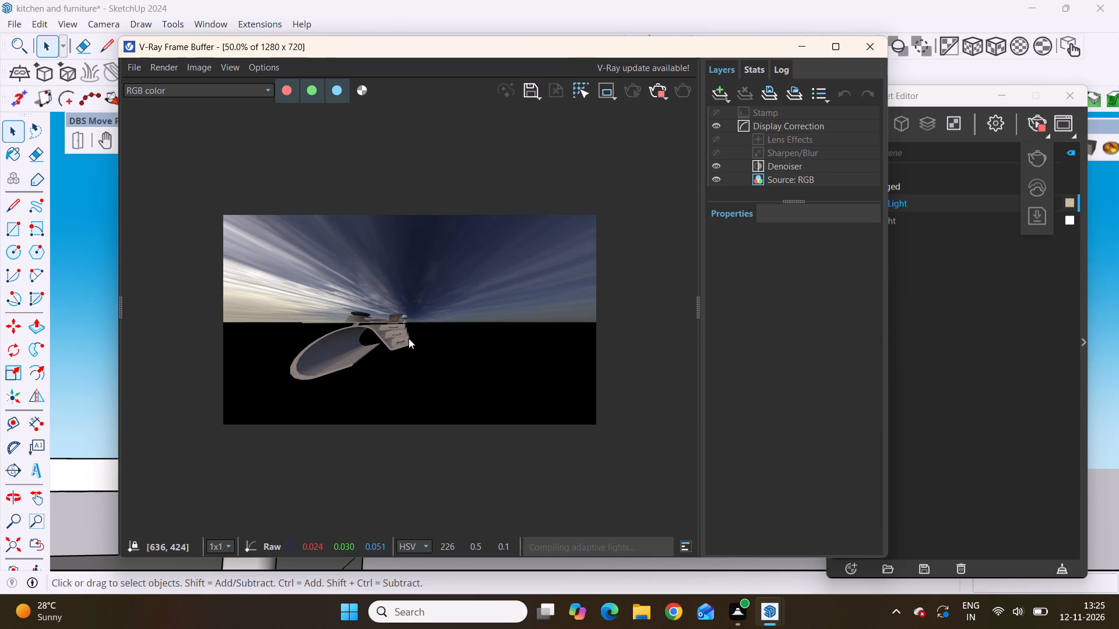
pyautogui.keyDown('ctrl'); pyautogui.scroll(4, 409, 338); pyautogui.keyUp('ctrl')
pyautogui.scroll(-1, 409, 338)
pyautogui.keyDown('ctrl'); pyautogui.scroll(8, 409, 338); pyautogui.keyUp('ctrl')
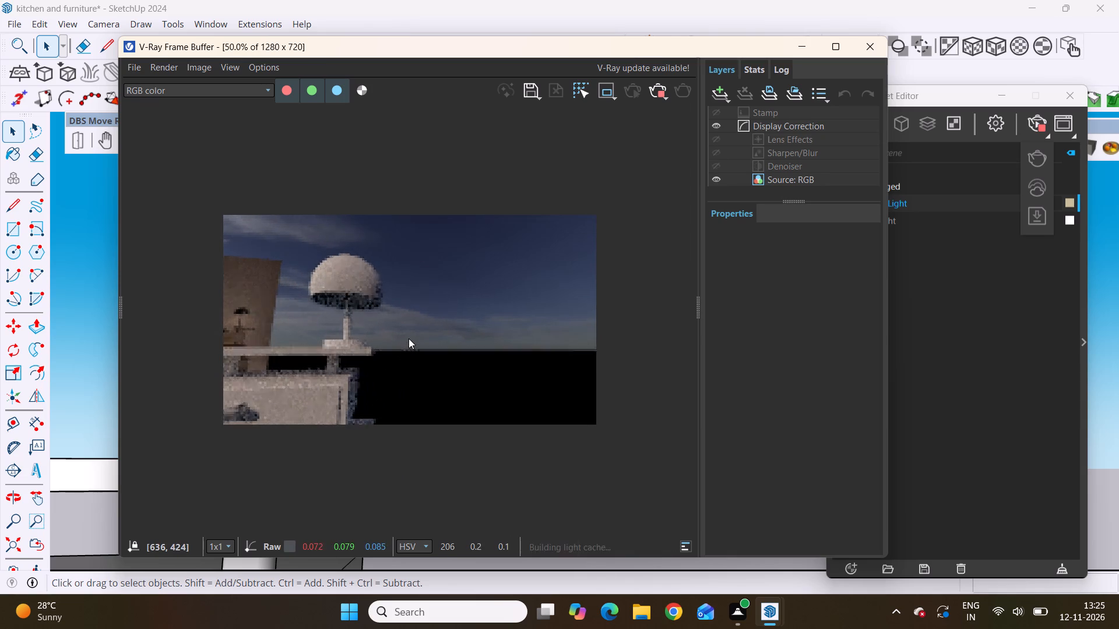
pyautogui.keyDown('ctrl'); pyautogui.scroll(-8, 409, 338); pyautogui.keyUp('ctrl')
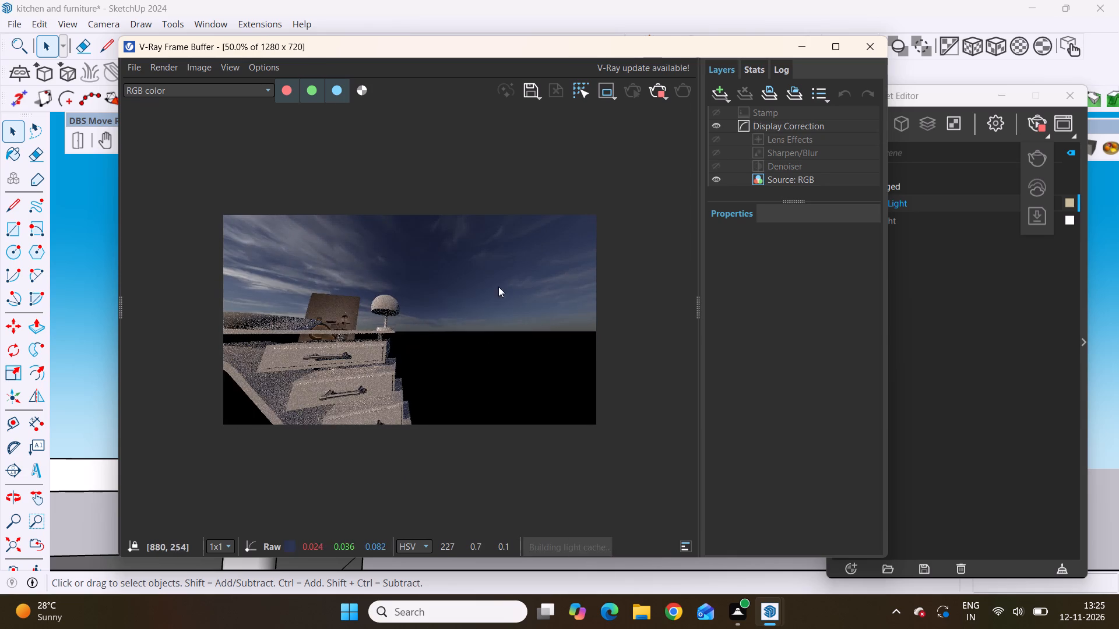
# Raise the render's Display Correction exposure to about 0.576, keeping the sRGB colour space.
pyautogui.click(760, 181)
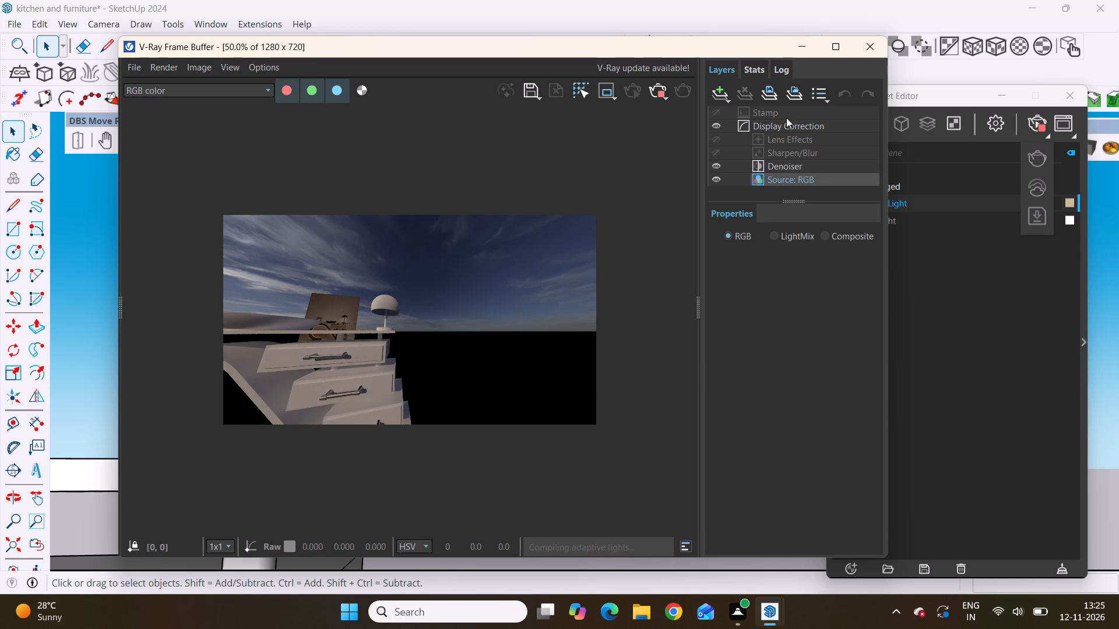
pyautogui.click(744, 127)
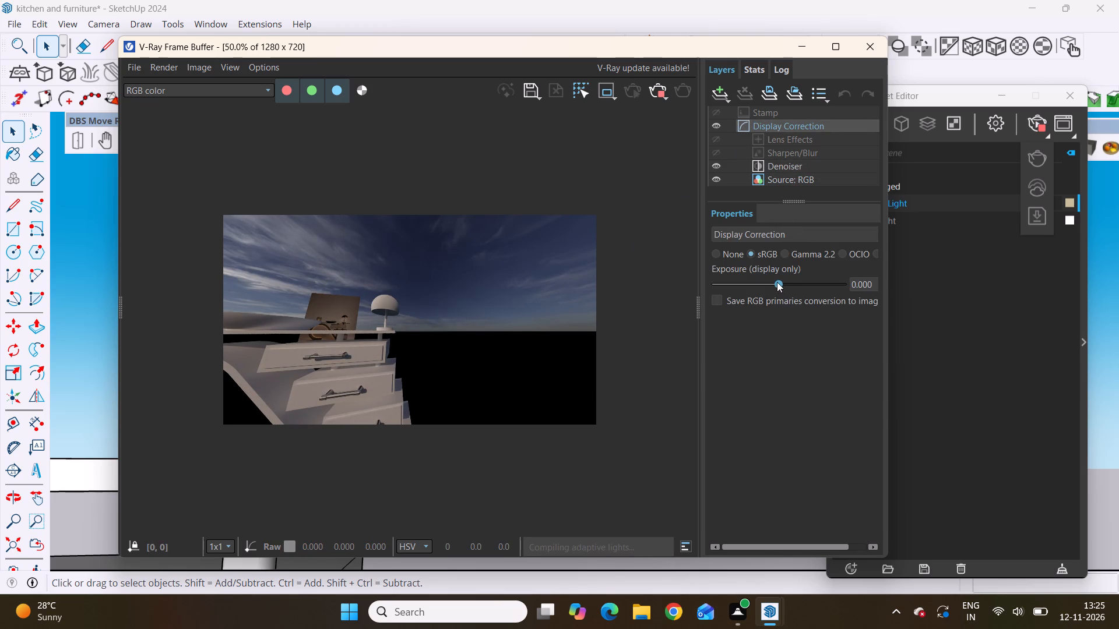
pyautogui.moveTo(777, 282); pyautogui.dragTo(786, 276)
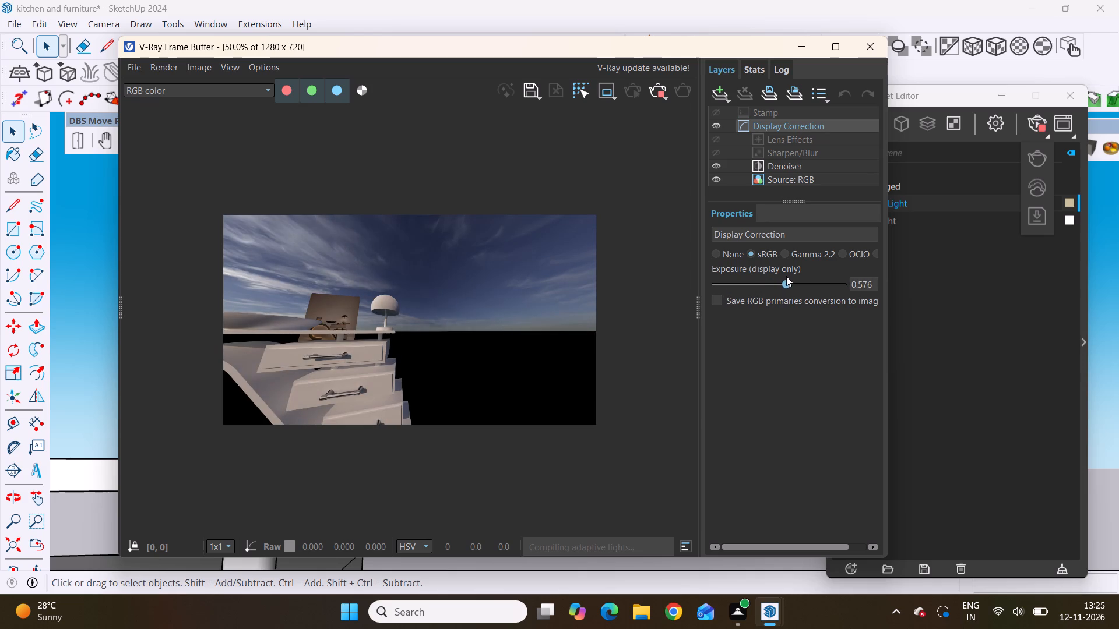
pyautogui.moveTo(786, 276); pyautogui.dragTo(786, 277)
# Compare the render with its red, green and blue channels and monochrome display toggled, ending in full colour.
pyautogui.click(340, 87)
pyautogui.click(309, 97)
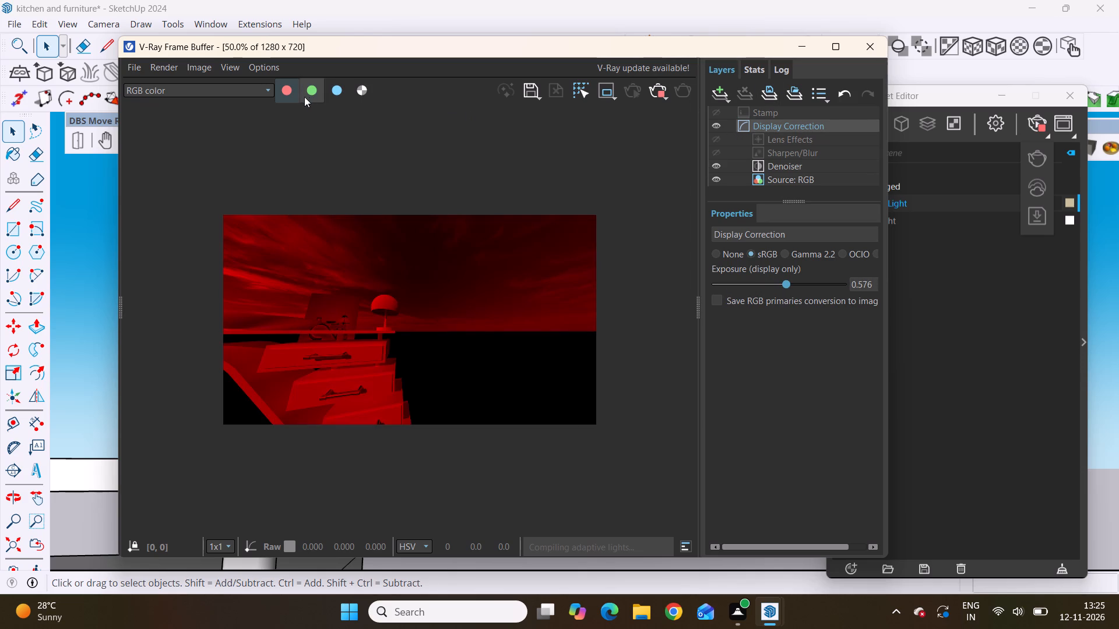
pyautogui.click(290, 97)
pyautogui.click(290, 97)
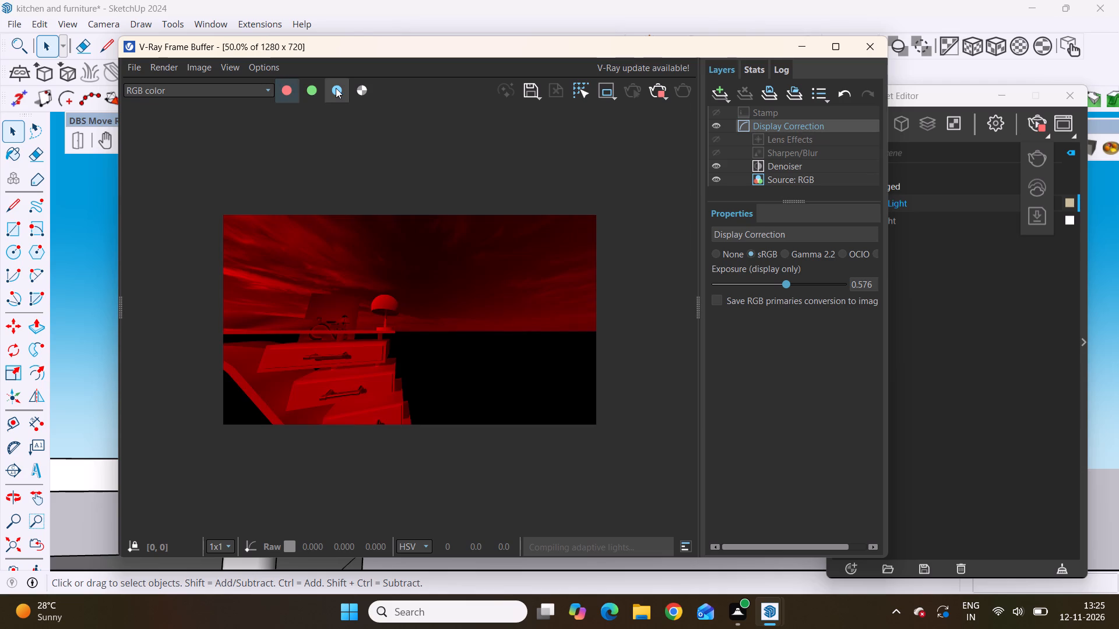
pyautogui.click(313, 91)
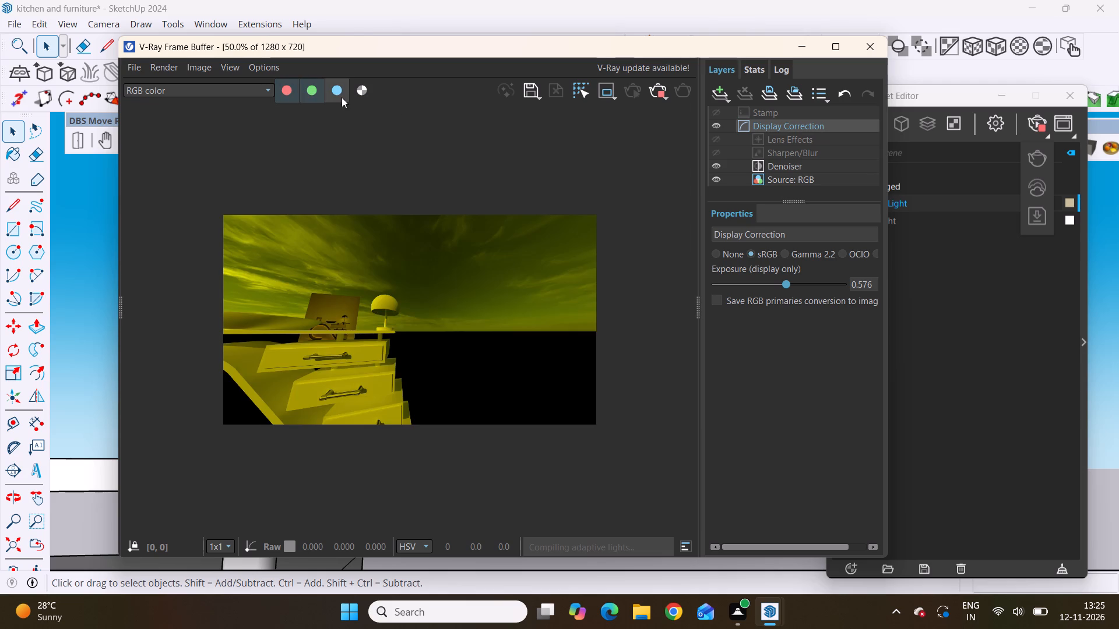
pyautogui.click(342, 97)
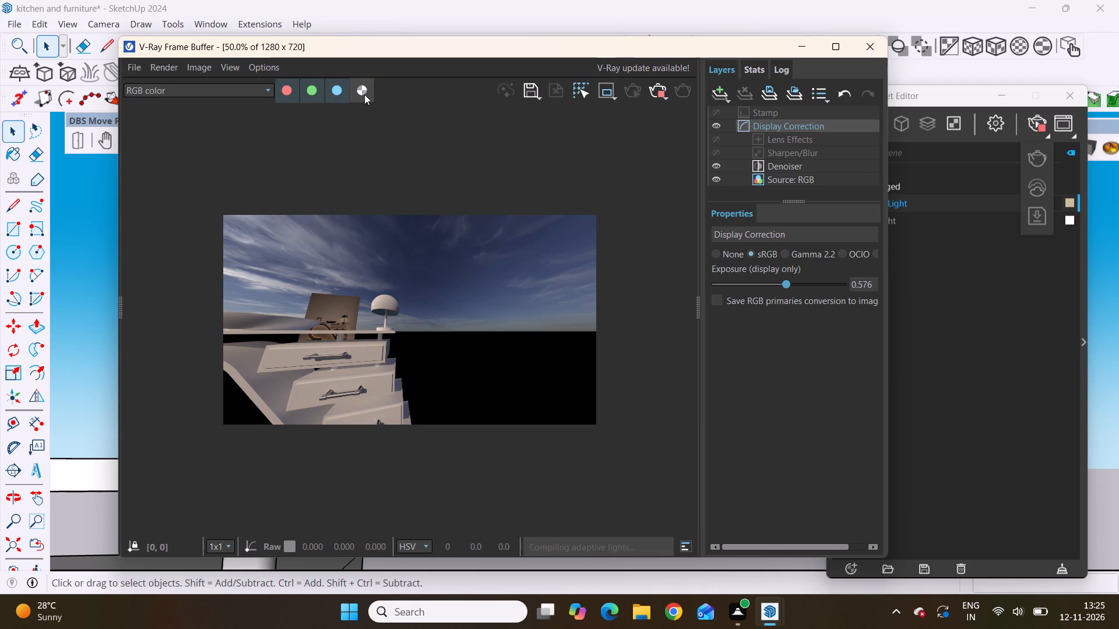
pyautogui.click(364, 94)
pyautogui.click(364, 94)
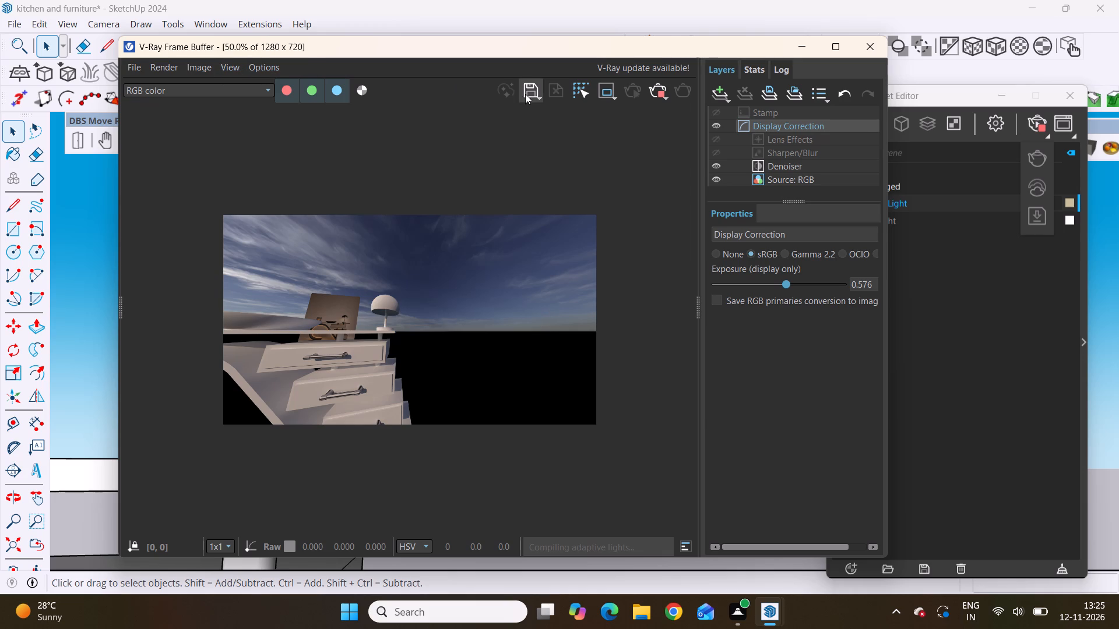
pyautogui.click(288, 90)
pyautogui.click(288, 90)
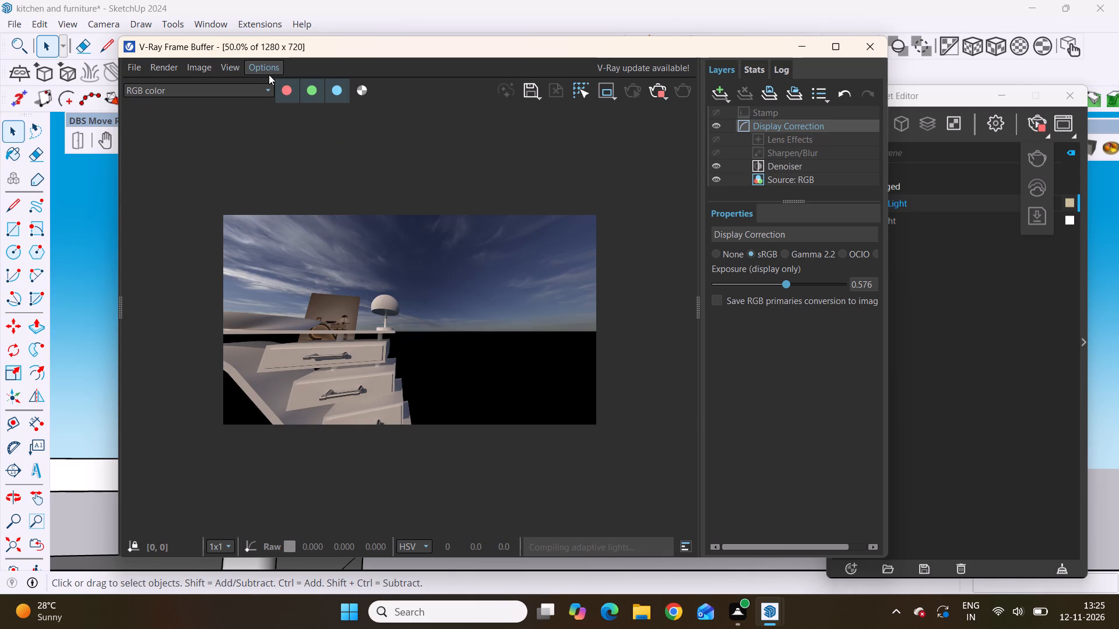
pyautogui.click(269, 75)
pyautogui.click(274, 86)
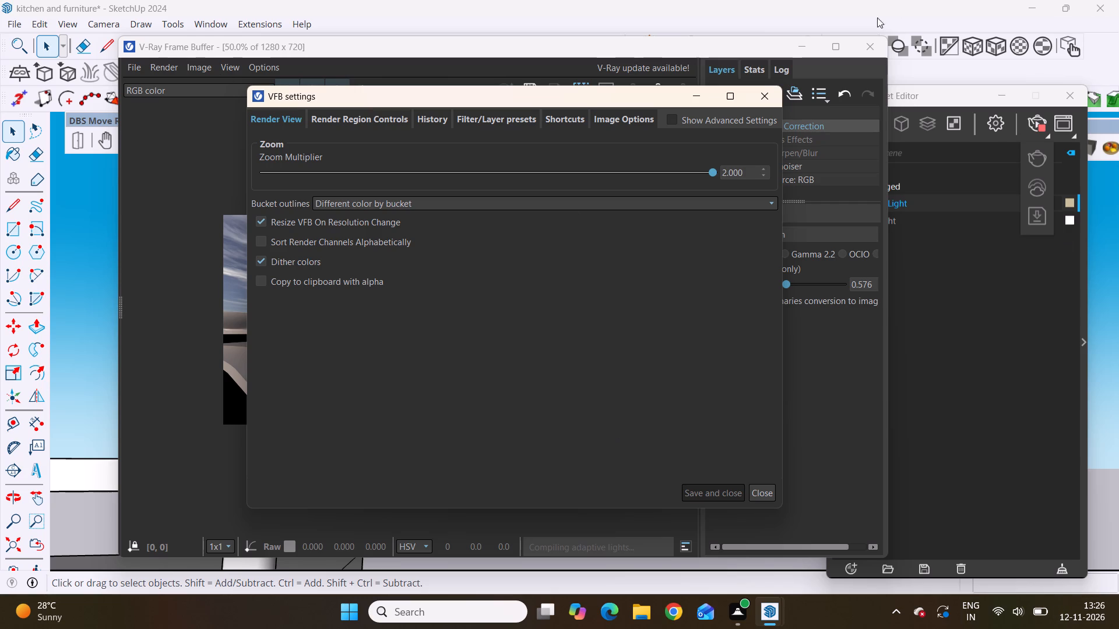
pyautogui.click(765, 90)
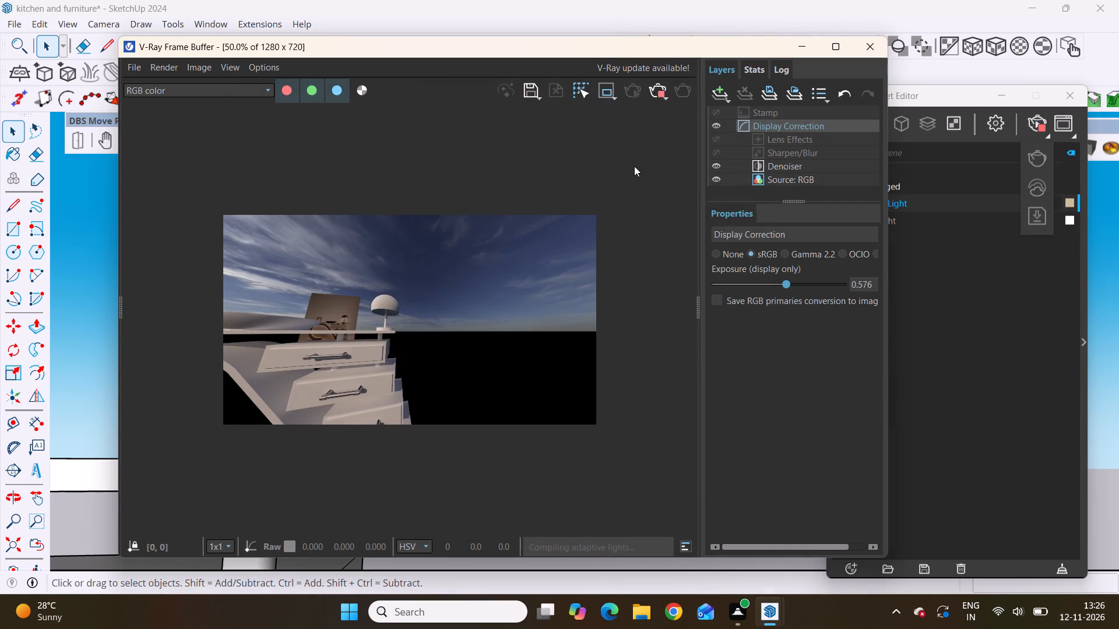
# Inspect the rendered lamp up close in RGB color and review the lamp and drawers in the albedo channel.
pyautogui.scroll(-4, 385, 282)
pyautogui.scroll(5, 381, 347)
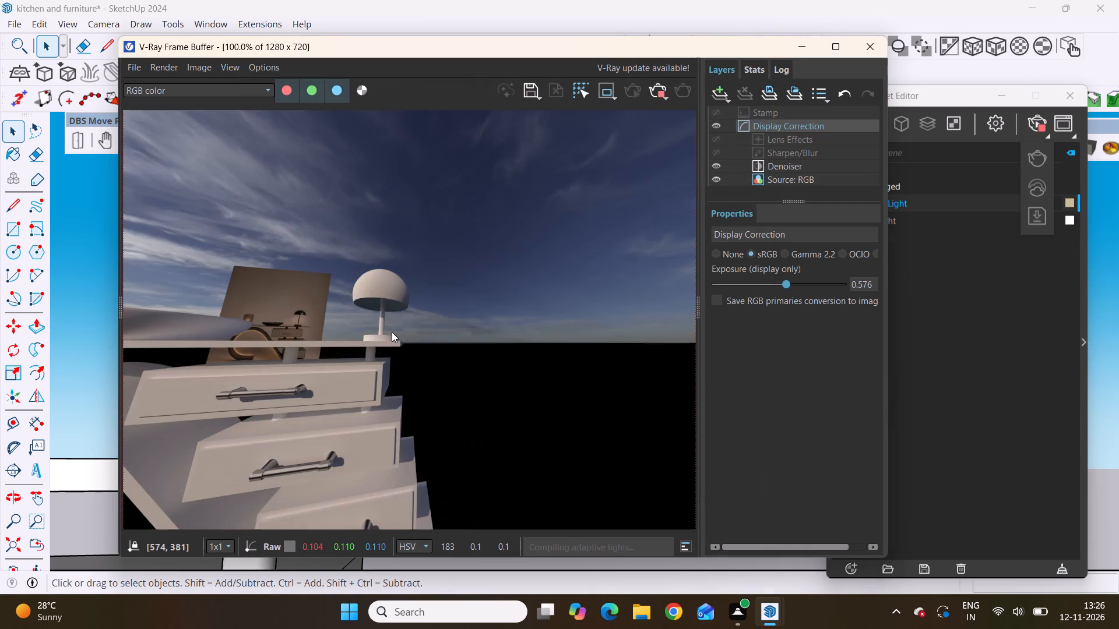
pyautogui.scroll(1, 392, 332)
pyautogui.scroll(-2, 382, 252)
pyautogui.scroll(1, 376, 307)
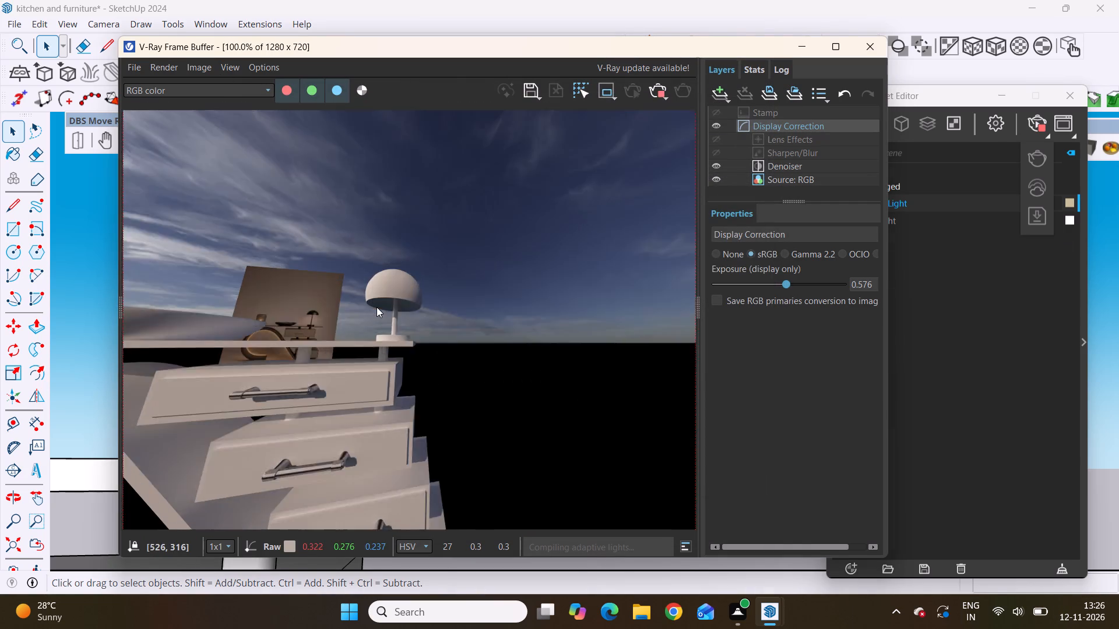
pyautogui.scroll(1, 376, 307)
pyautogui.click(269, 93)
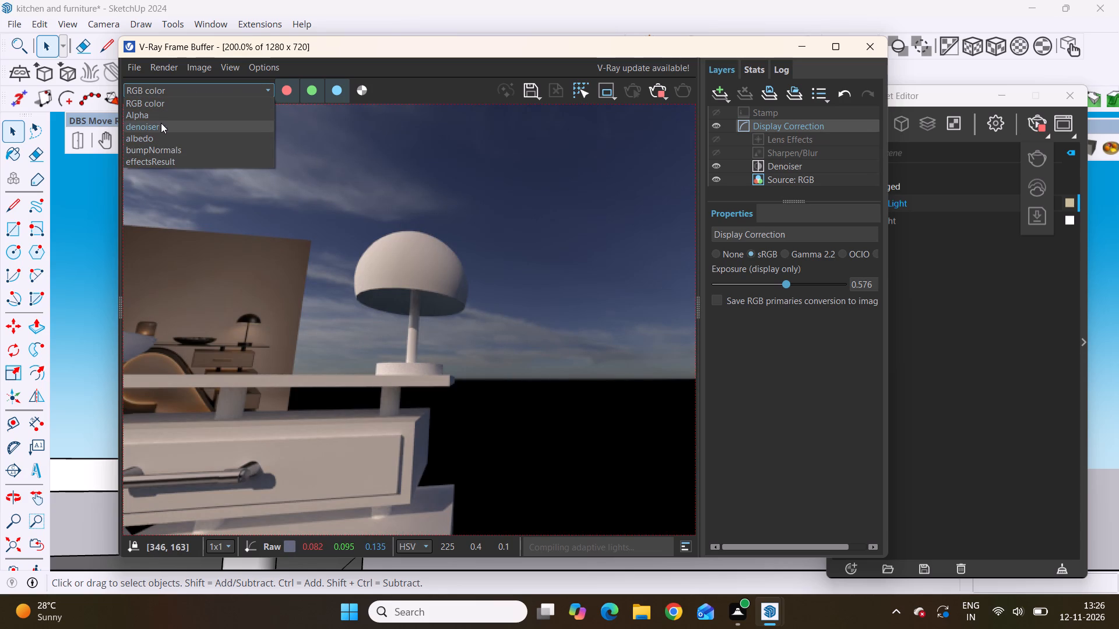
pyautogui.click(162, 132)
pyautogui.scroll(-8, 427, 270)
pyautogui.scroll(9, 443, 331)
pyautogui.scroll(-3, 430, 313)
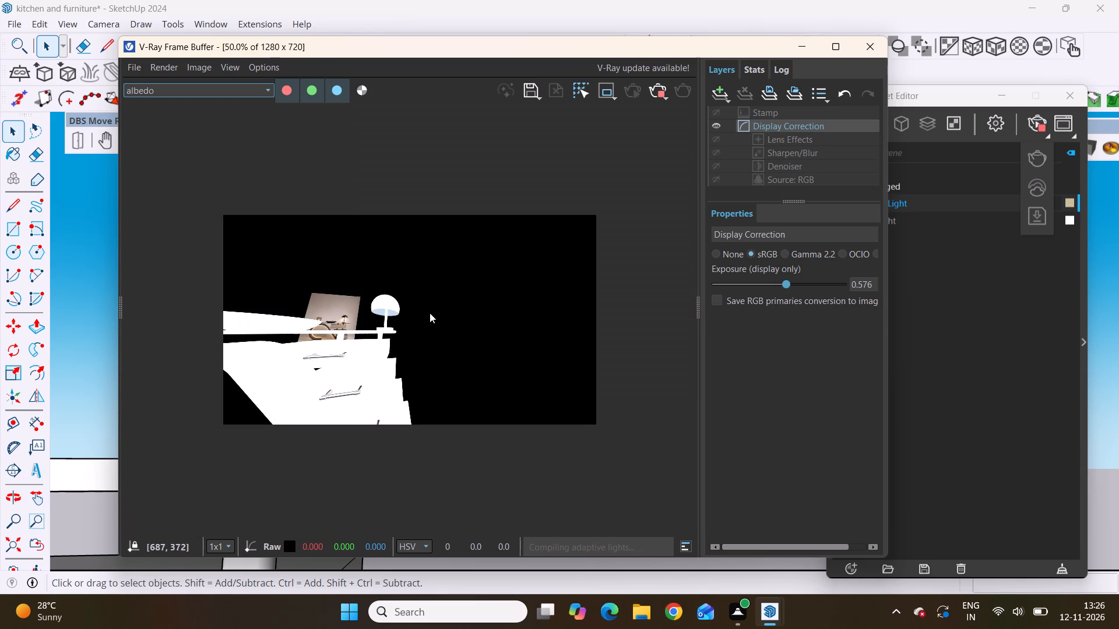
pyautogui.scroll(3, 347, 362)
pyautogui.scroll(-3, 363, 337)
pyautogui.moveTo(380, 357); pyautogui.dragTo(377, 439, button='middle')
pyautogui.scroll(1, 351, 321)
pyautogui.moveTo(351, 321); pyautogui.dragTo(404, 416, button='middle')
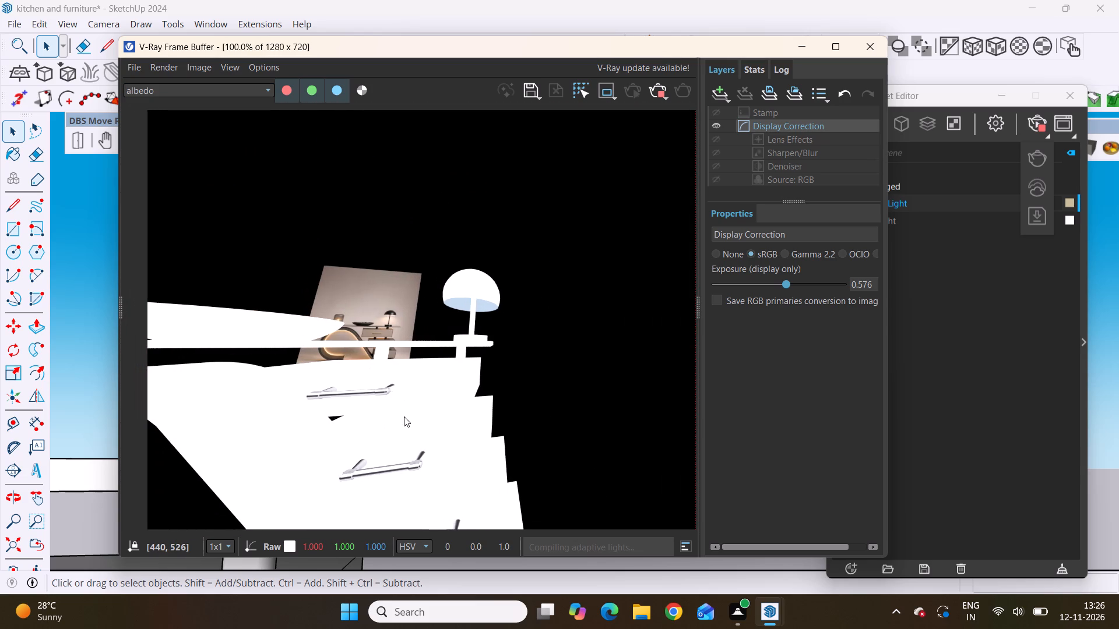
pyautogui.moveTo(404, 416); pyautogui.dragTo(404, 418, button='middle')
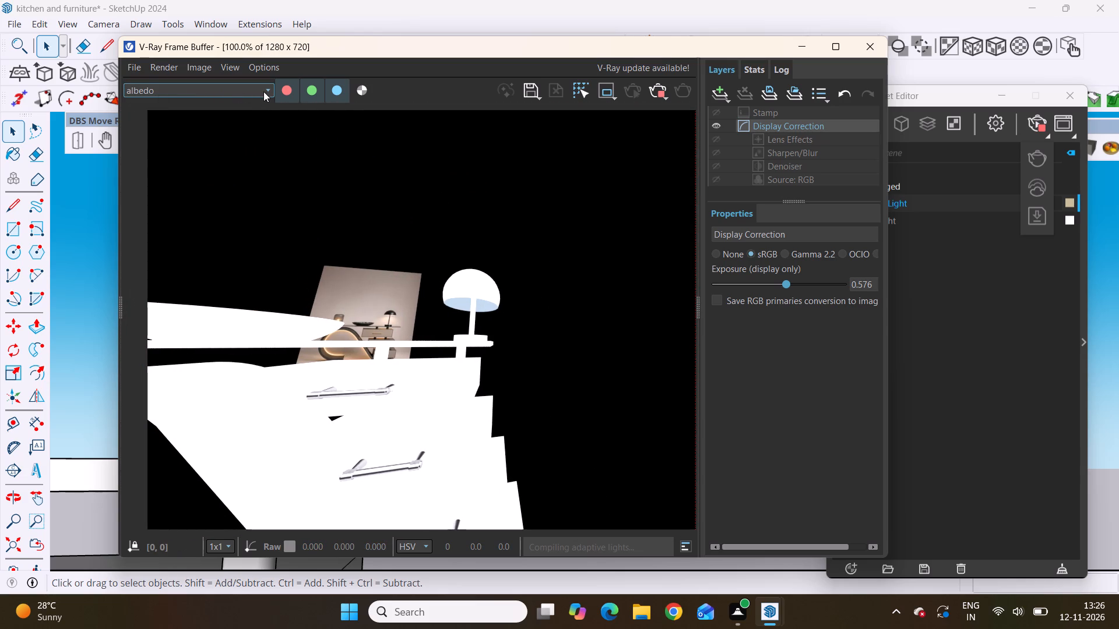
# Return the render display to the RGB color channel.
pyautogui.click(263, 90)
pyautogui.click(160, 103)
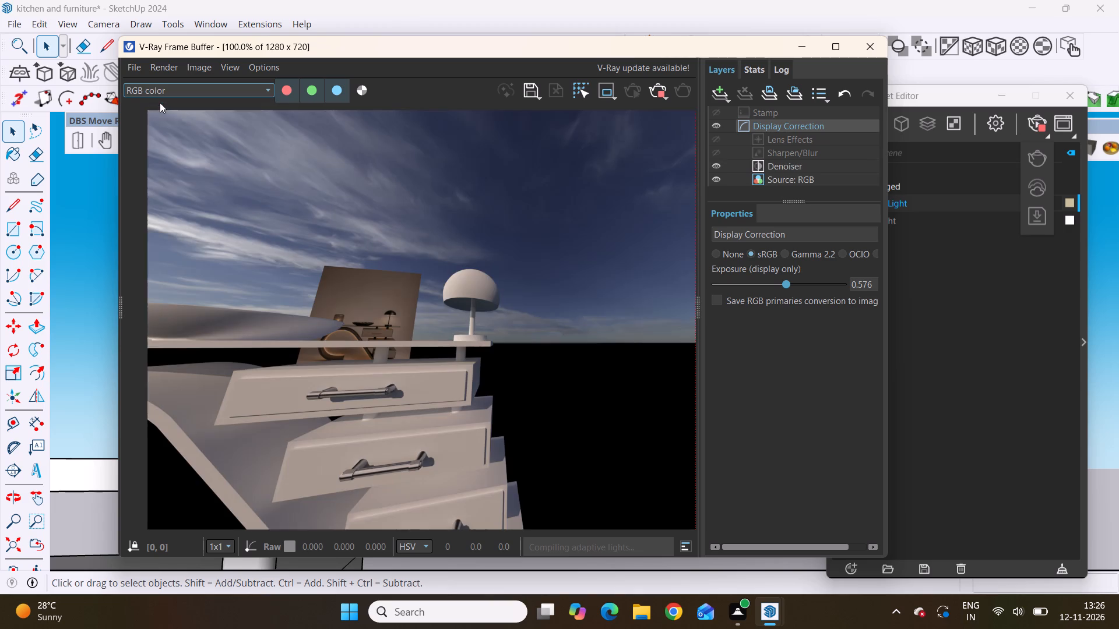
pyautogui.click(271, 92)
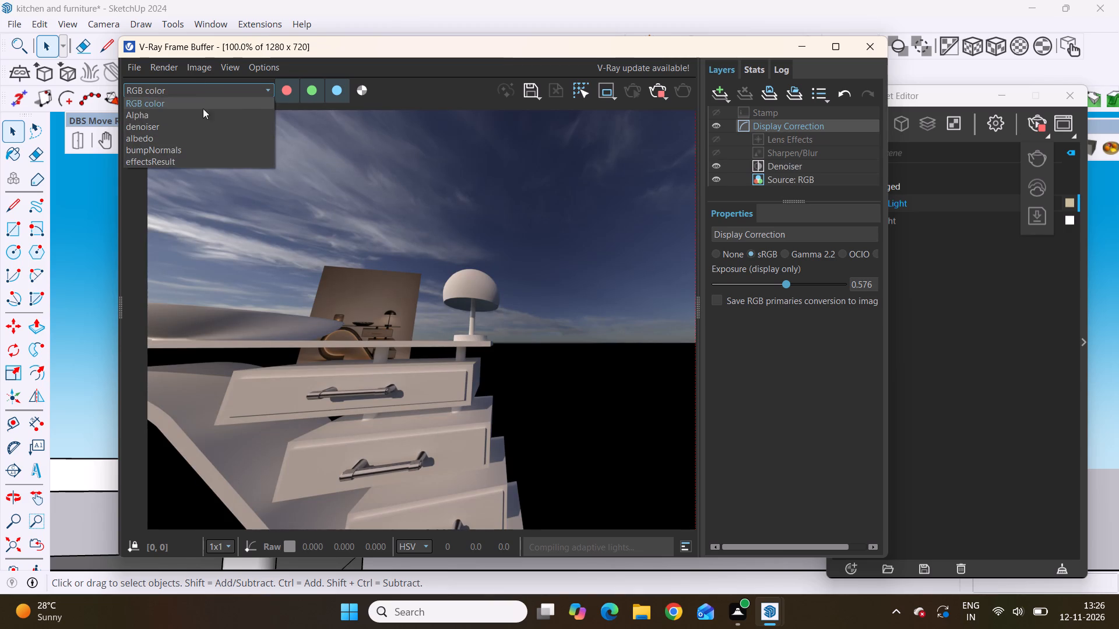
pyautogui.click(157, 92)
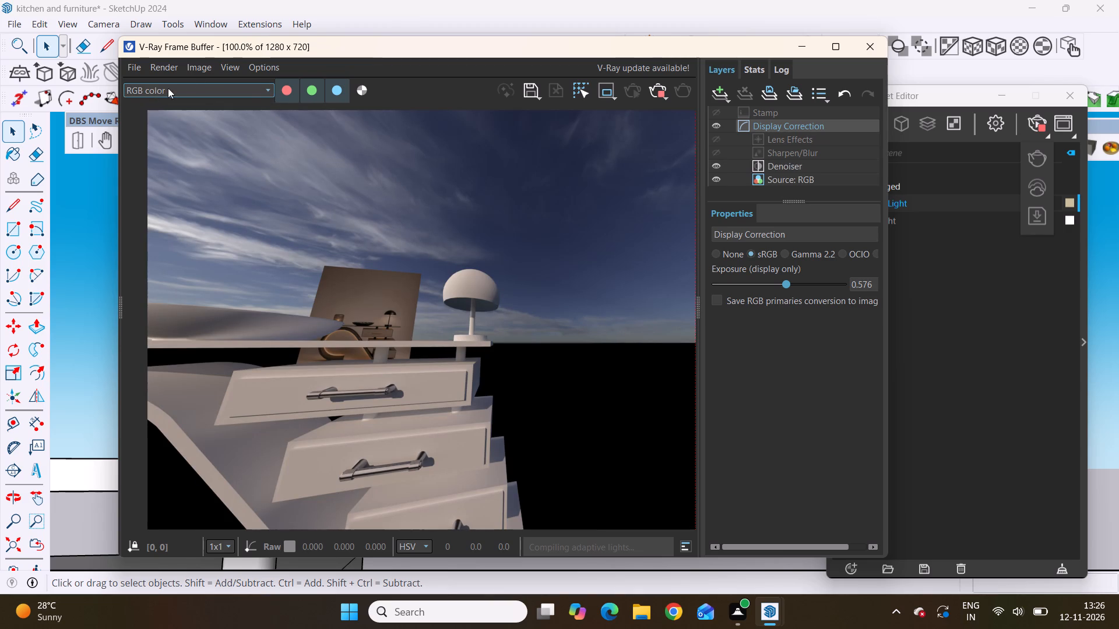
pyautogui.click(266, 93)
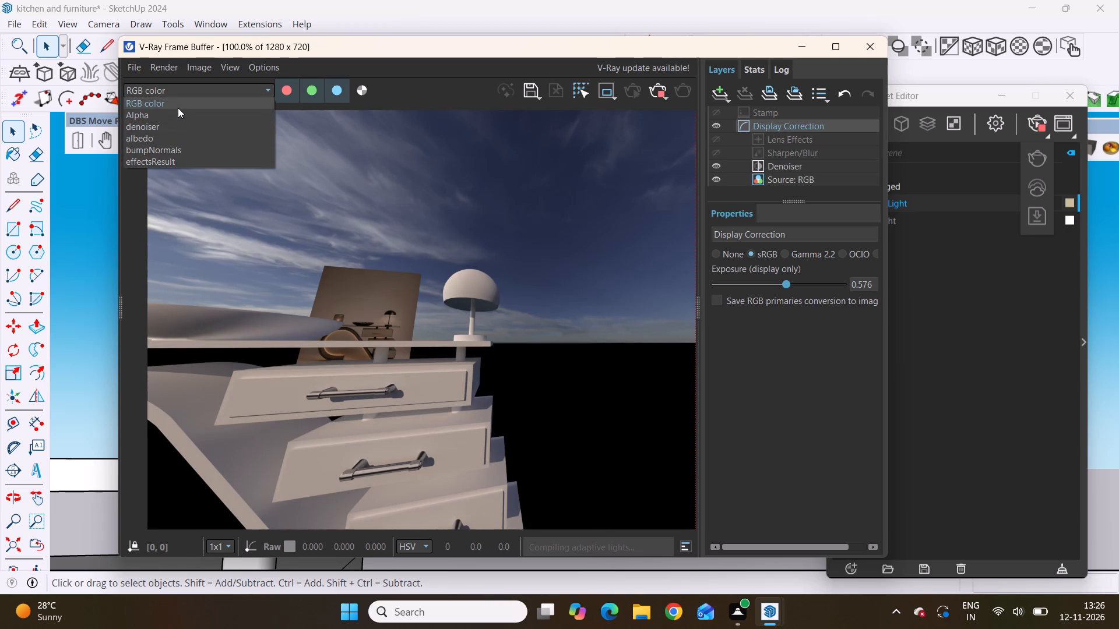
pyautogui.click(178, 105)
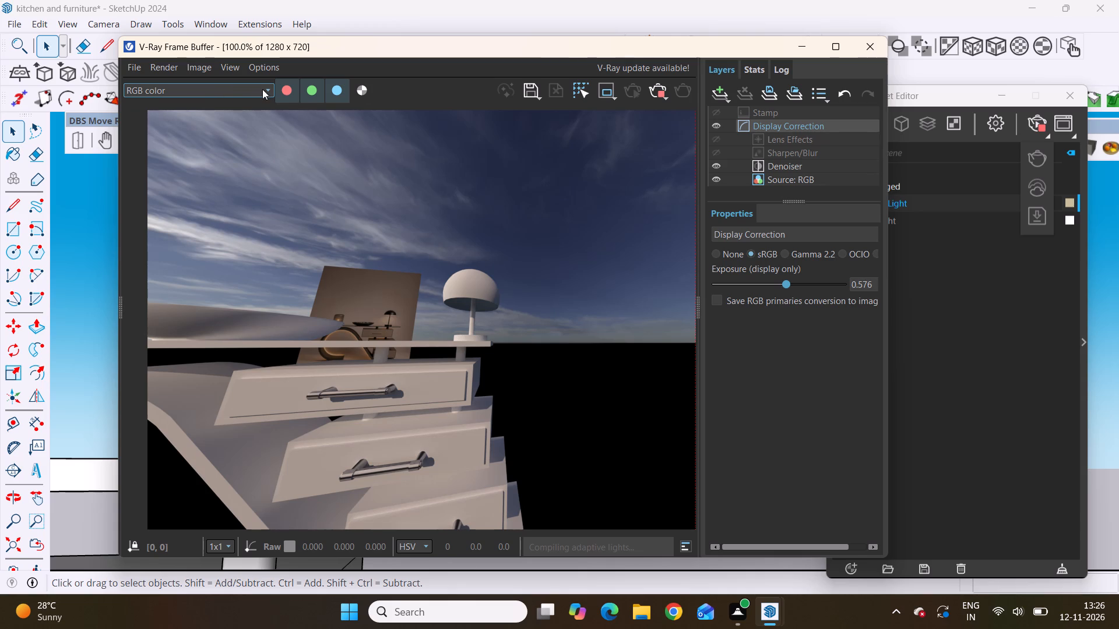
# Display the render's bumpNormals channel.
pyautogui.click(265, 90)
pyautogui.click(193, 147)
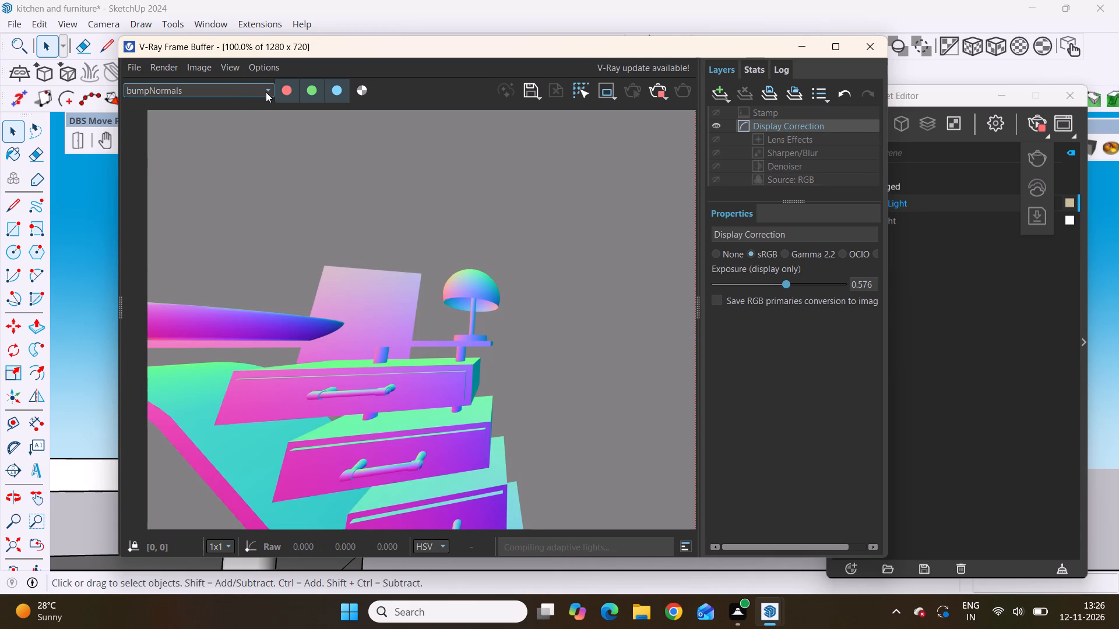
# Review the render's effectsResult channel and return the display to the RGB color channel.
pyautogui.click(266, 92)
pyautogui.click(191, 165)
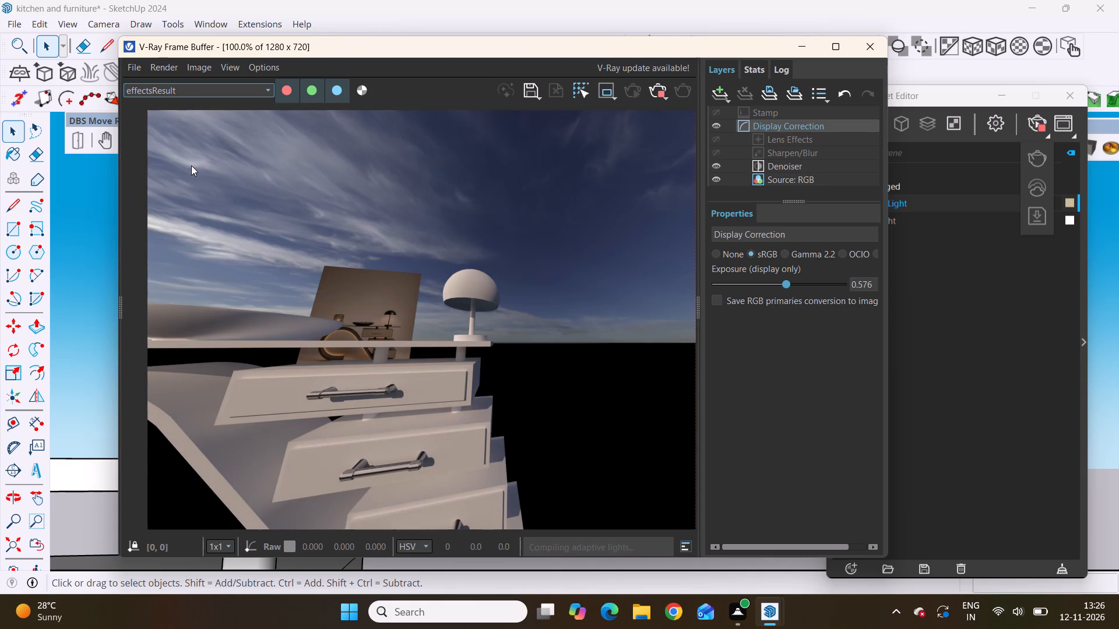
pyautogui.scroll(-5, 413, 301)
pyautogui.scroll(4, 426, 316)
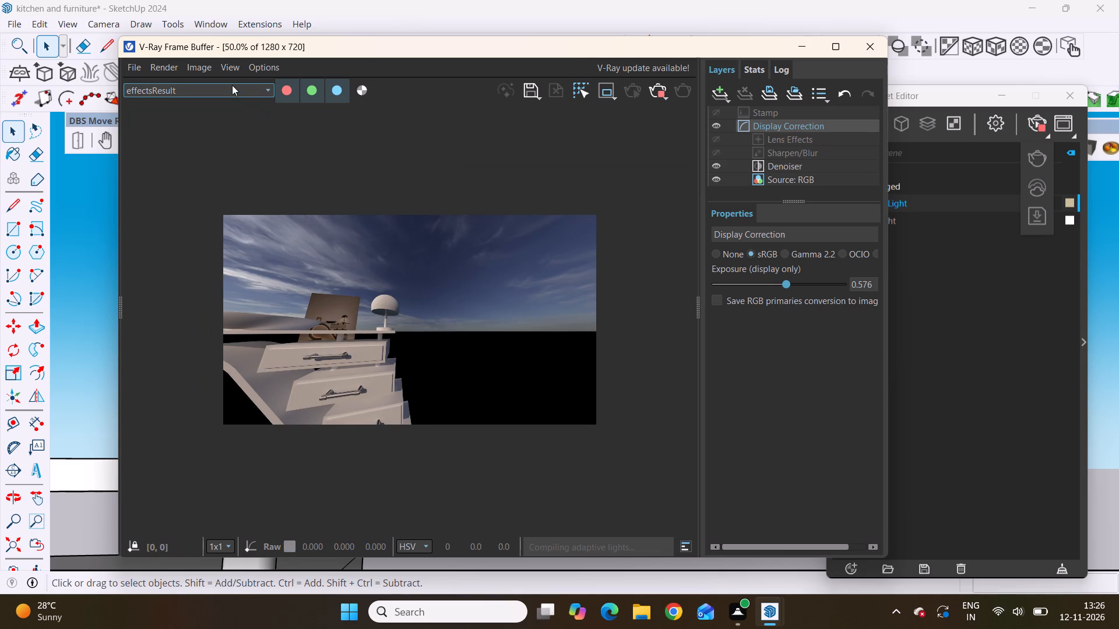
pyautogui.click(272, 90)
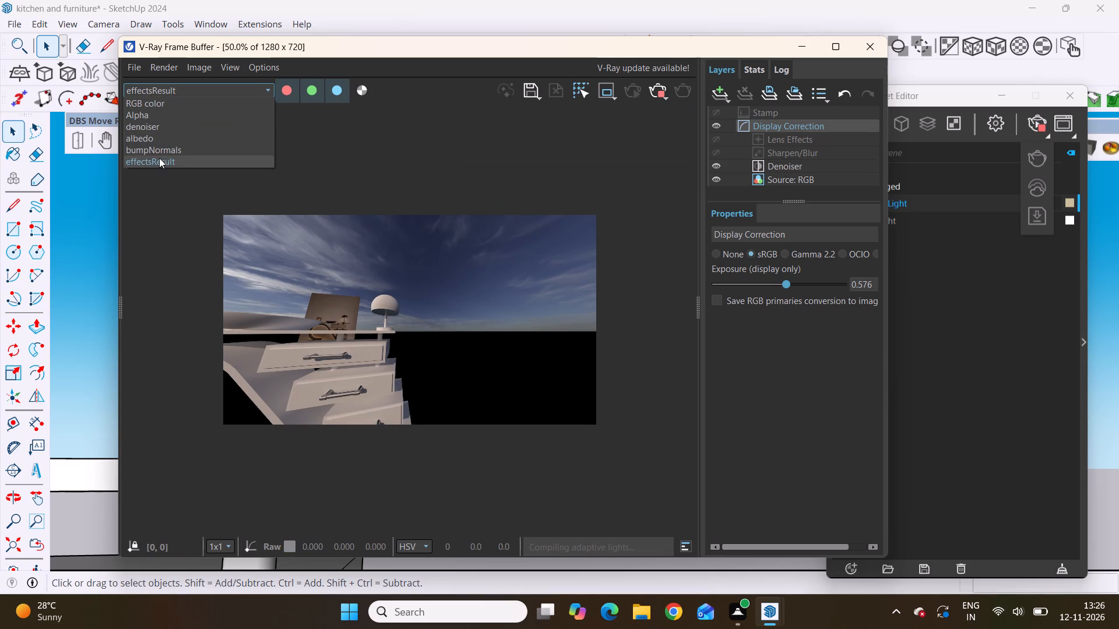
pyautogui.click(173, 105)
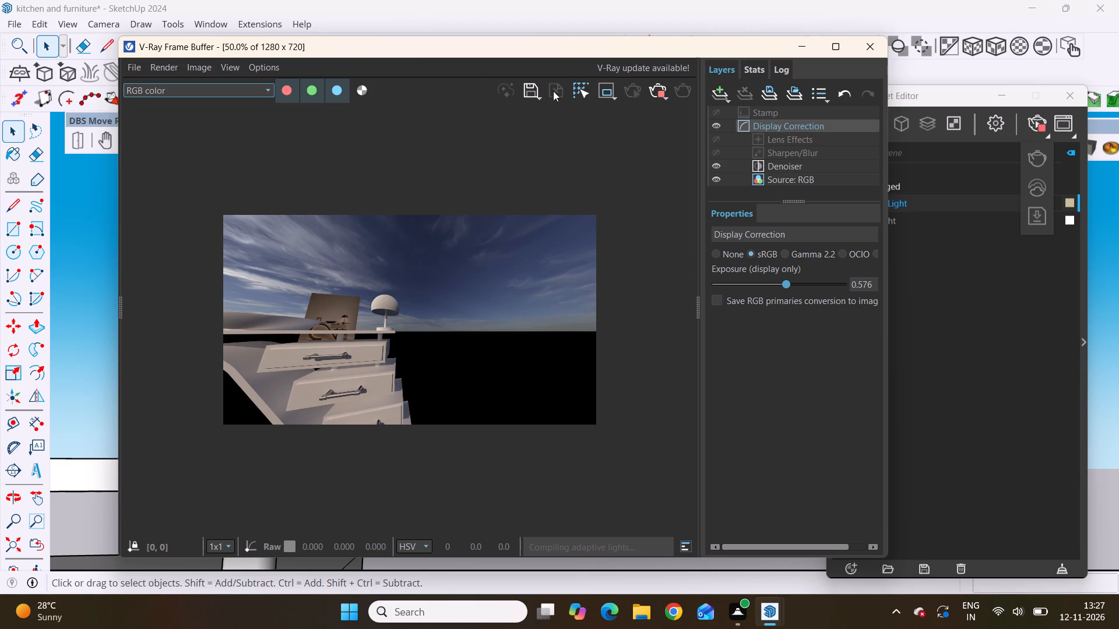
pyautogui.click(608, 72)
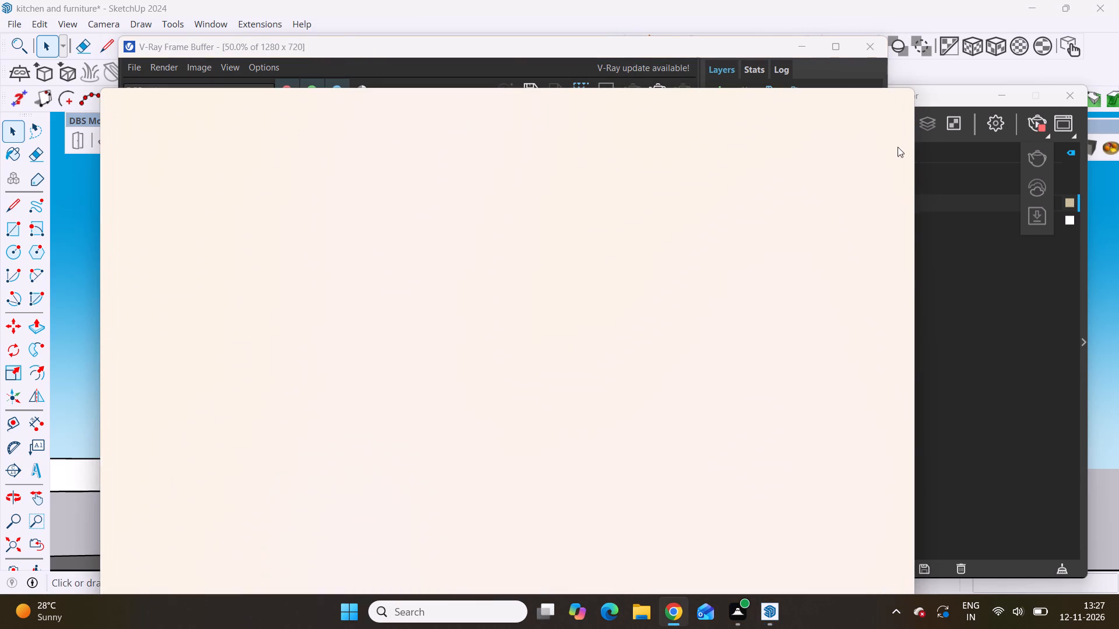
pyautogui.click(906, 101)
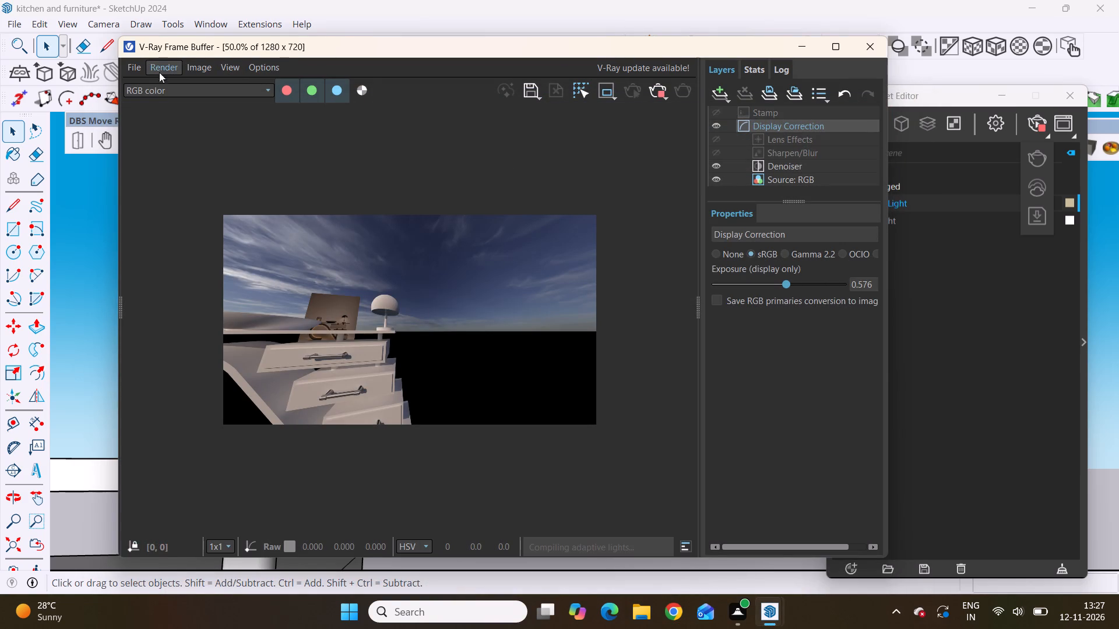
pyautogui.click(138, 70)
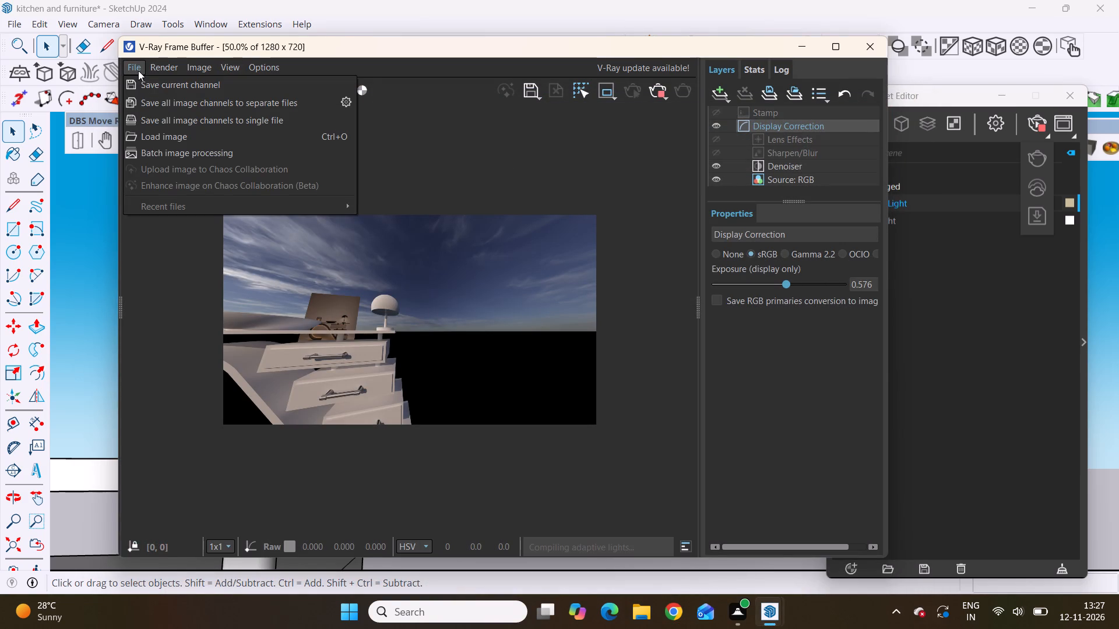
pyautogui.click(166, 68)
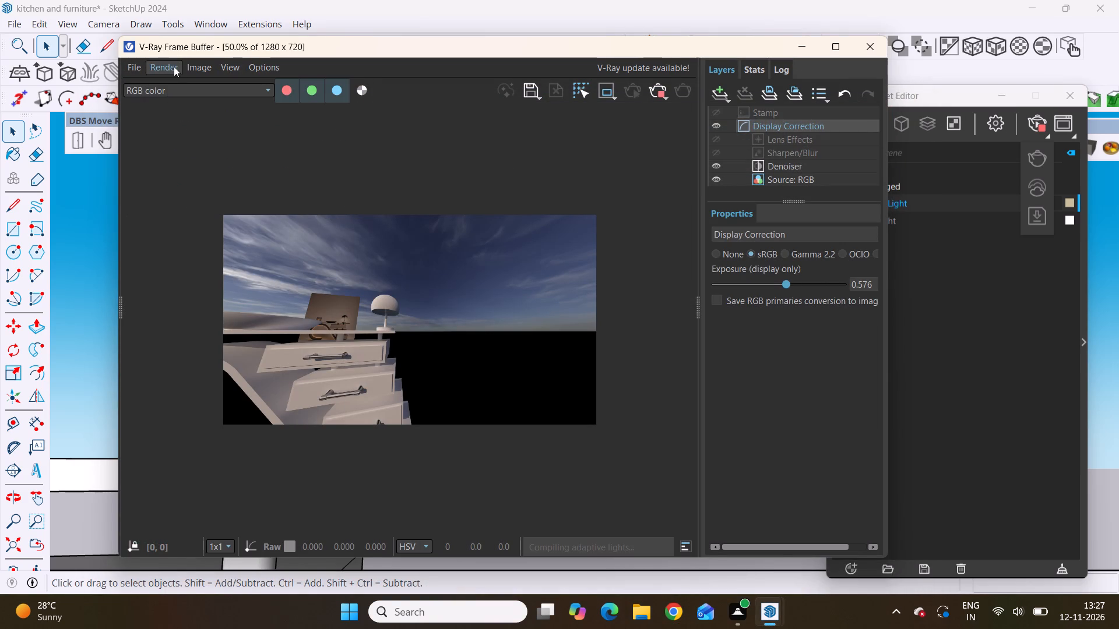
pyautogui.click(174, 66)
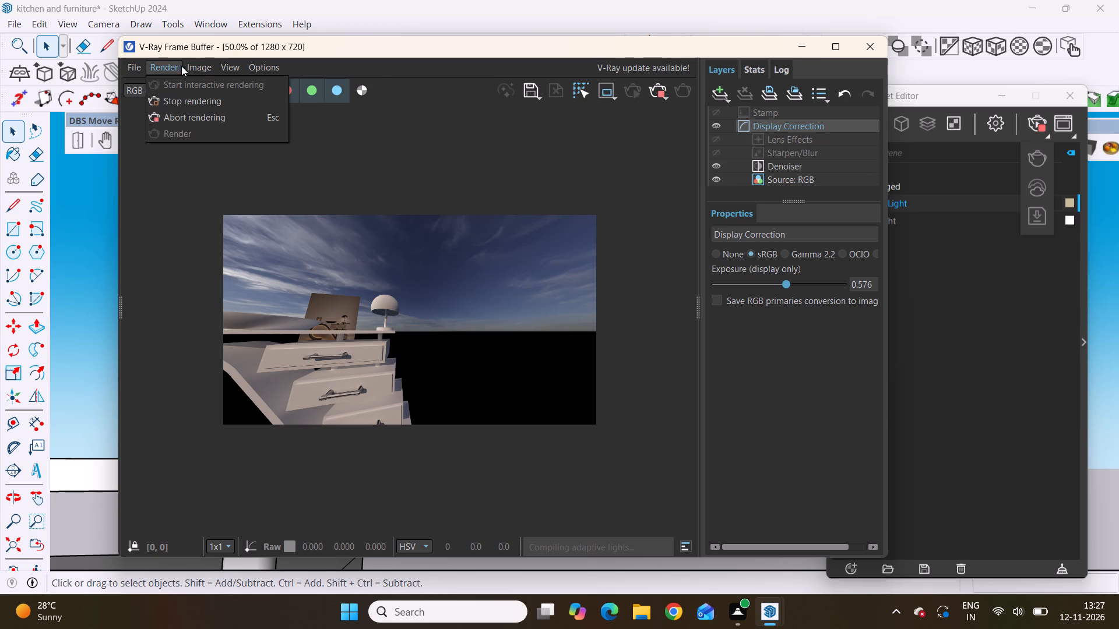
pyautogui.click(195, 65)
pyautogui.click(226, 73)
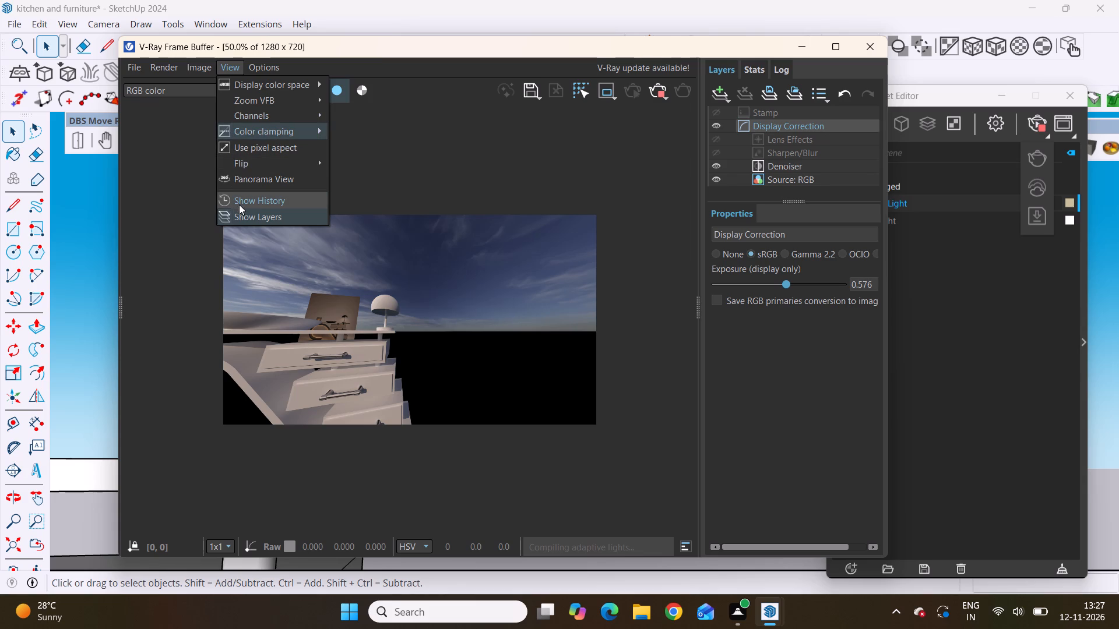
# Bring up the VFB settings and try a zoom multiplier of 1.541, ending back at 2.000.
pyautogui.click(268, 72)
pyautogui.click(270, 64)
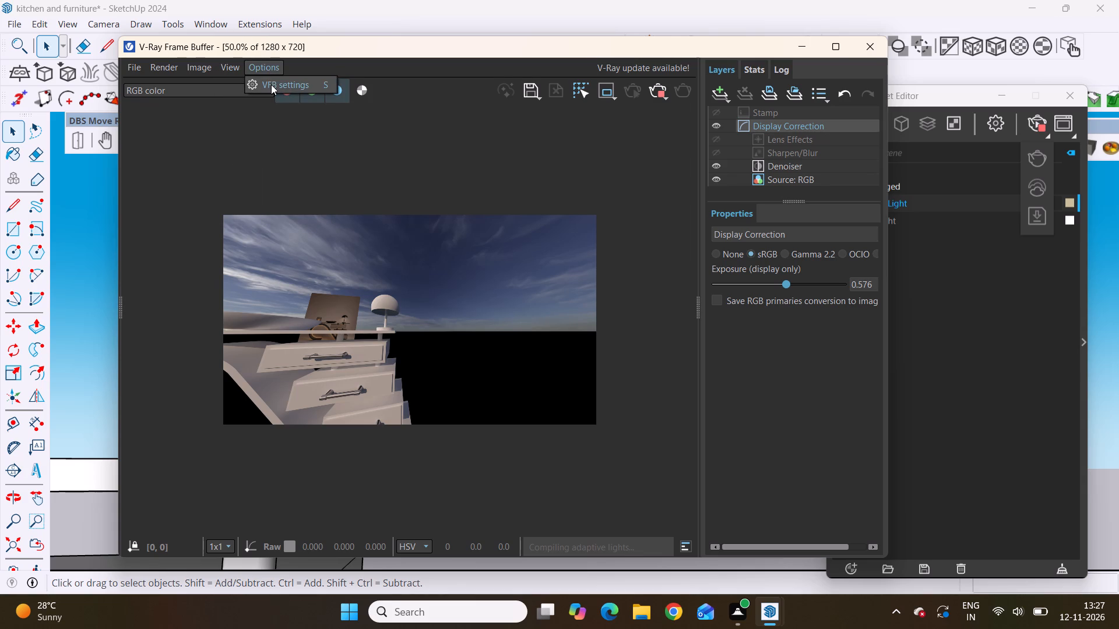
pyautogui.click(271, 84)
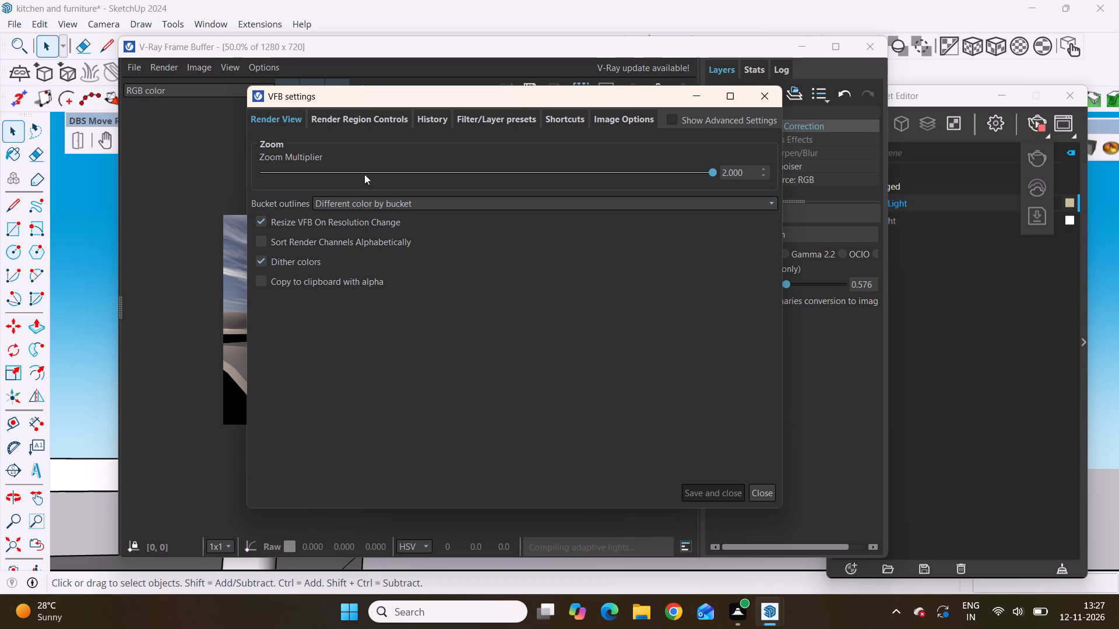
pyautogui.moveTo(709, 171); pyautogui.dragTo(467, 175)
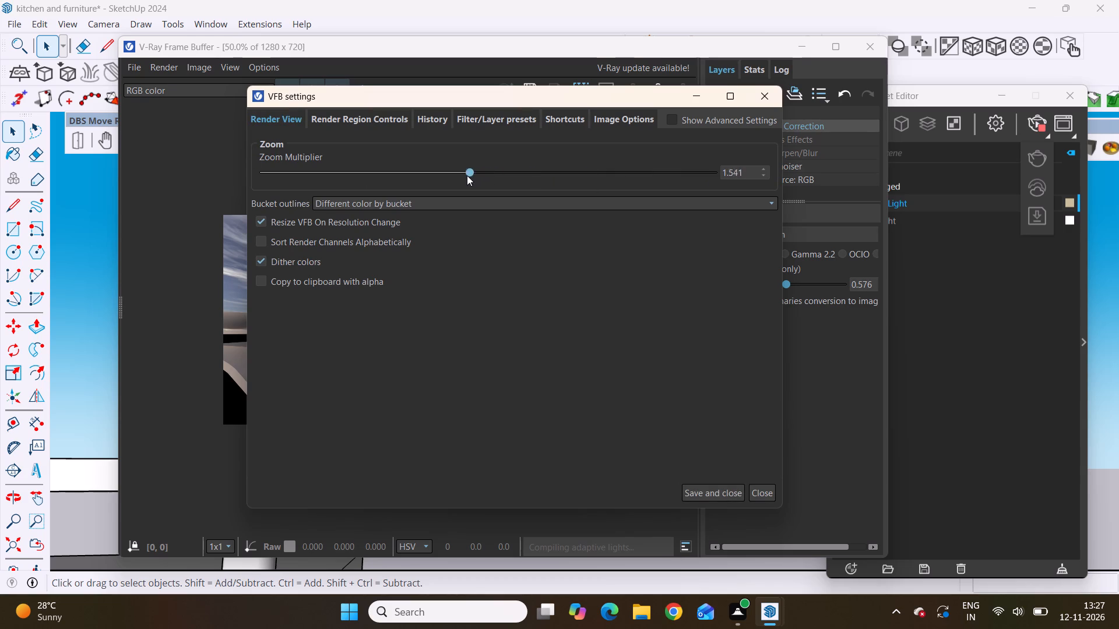
pyautogui.moveTo(467, 175); pyautogui.dragTo(776, 216)
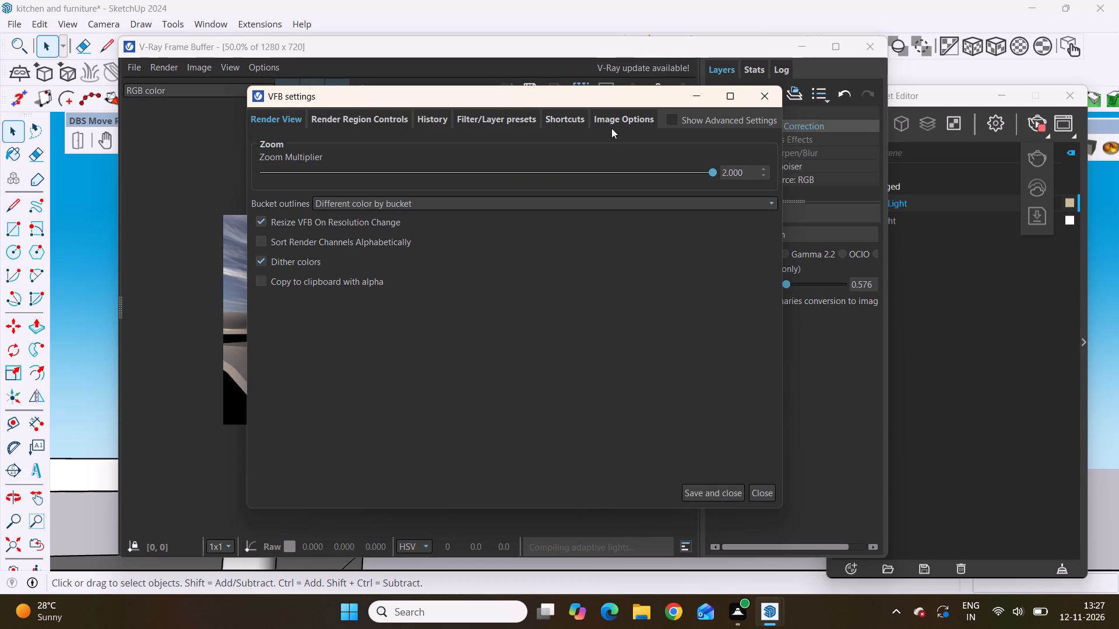
# Show the advanced VFB settings and set the render view's Outside Margin to about 0.069.
pyautogui.click(674, 118)
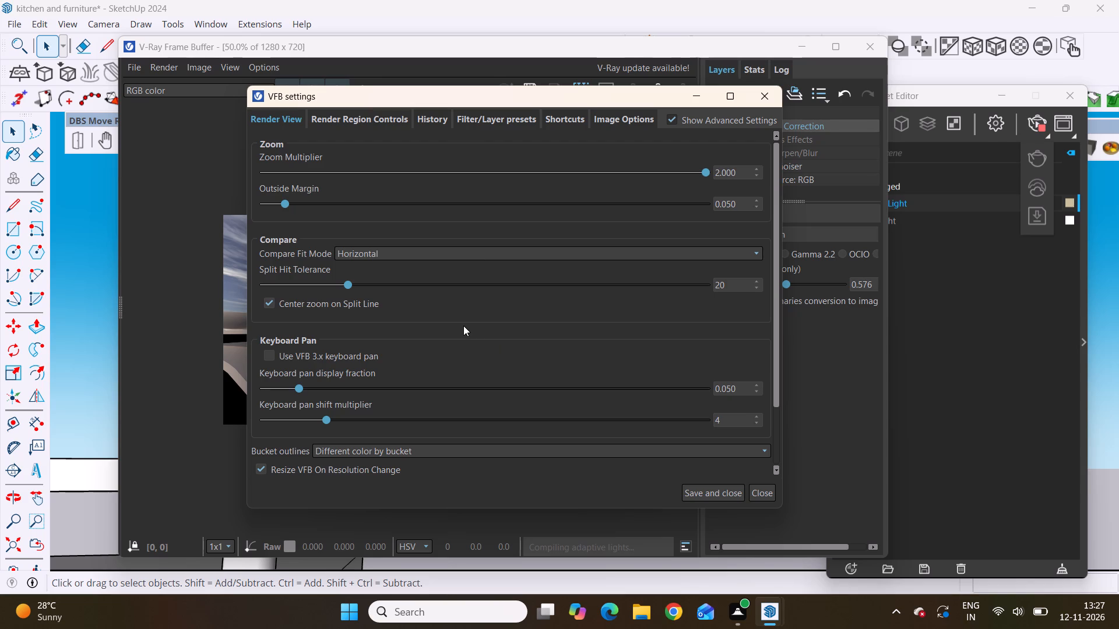
pyautogui.scroll(-3, 463, 326)
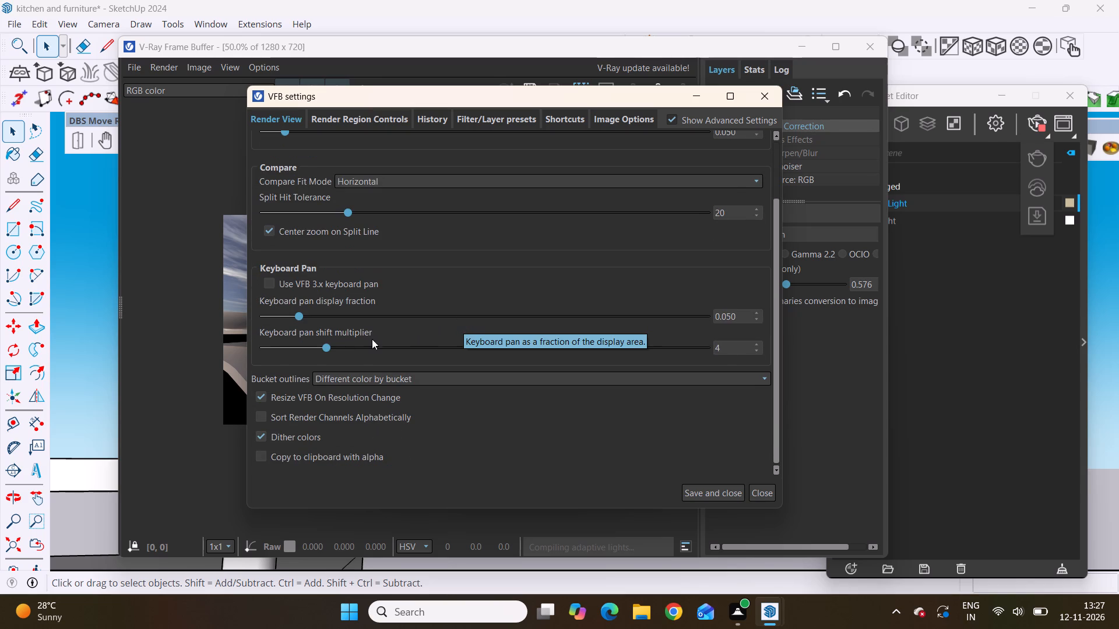
pyautogui.scroll(4, 358, 313)
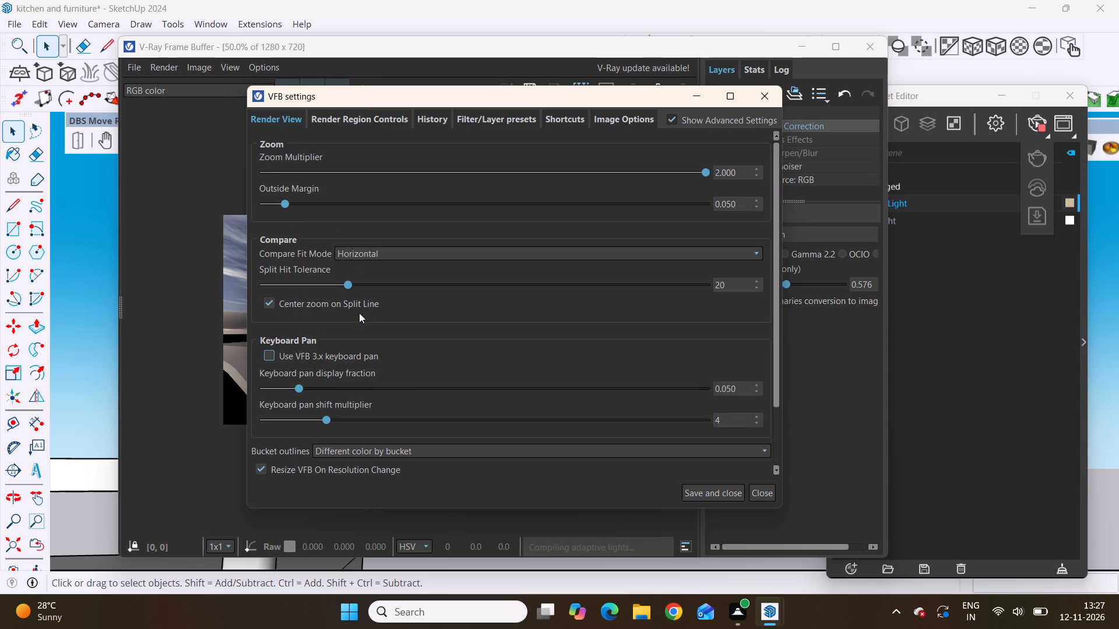
pyautogui.scroll(3, 360, 308)
pyautogui.moveTo(286, 198); pyautogui.dragTo(410, 227)
pyautogui.moveTo(278, 201); pyautogui.dragTo(410, 209)
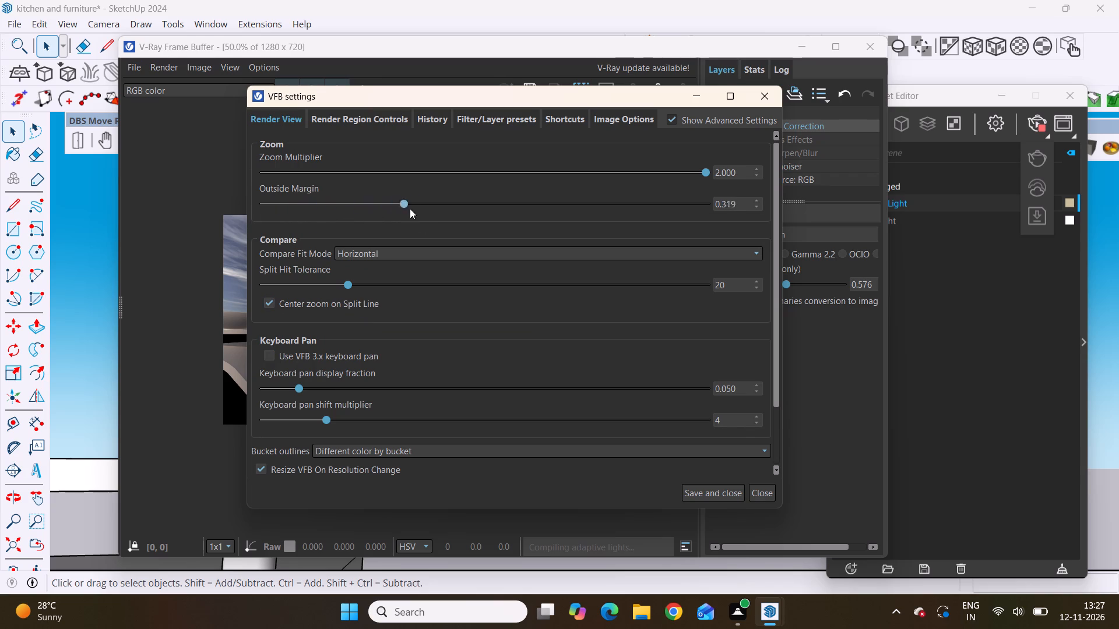
pyautogui.moveTo(410, 209); pyautogui.dragTo(293, 262)
pyautogui.moveTo(293, 204); pyautogui.dragTo(254, 210)
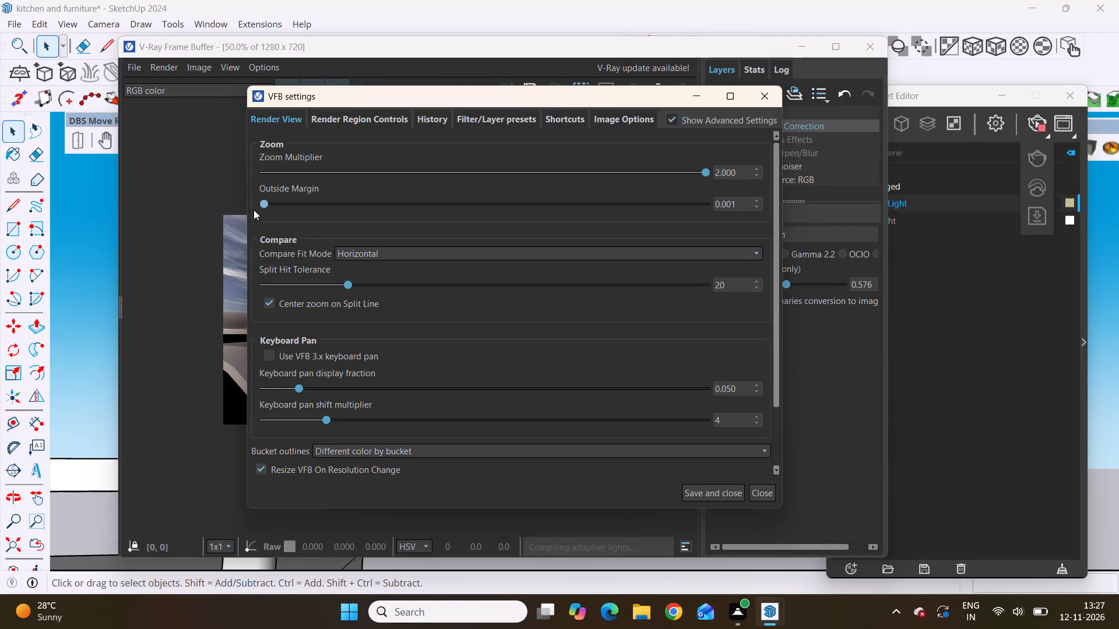
pyautogui.moveTo(254, 210); pyautogui.dragTo(293, 226)
pyautogui.moveTo(293, 226); pyautogui.dragTo(294, 227)
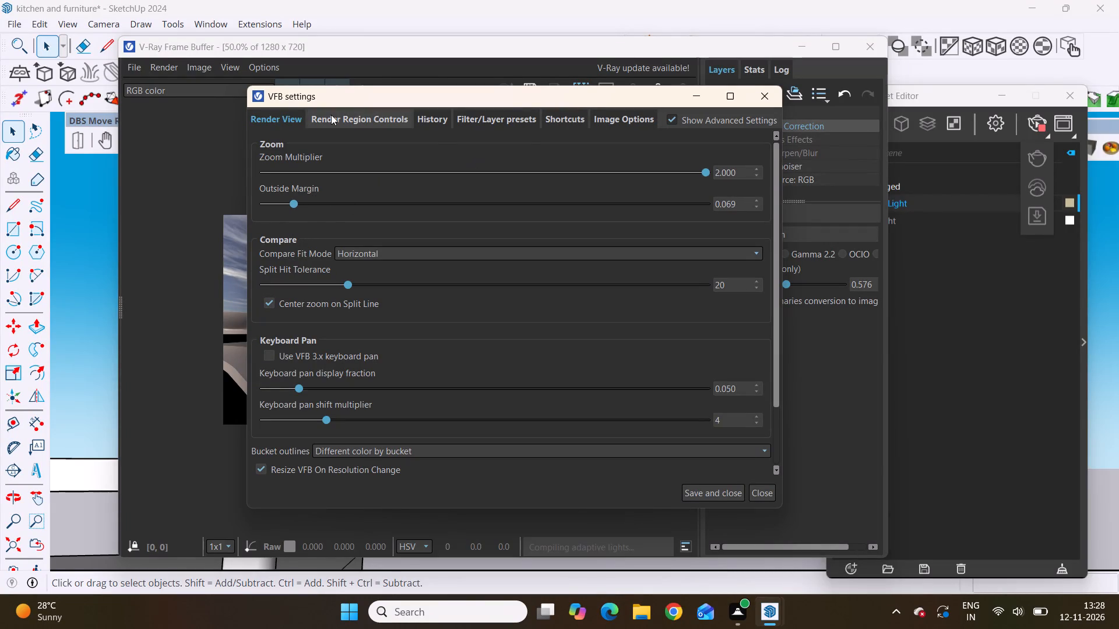
# Look over the render region control settings and enable the frame buffer's render history.
pyautogui.click(330, 113)
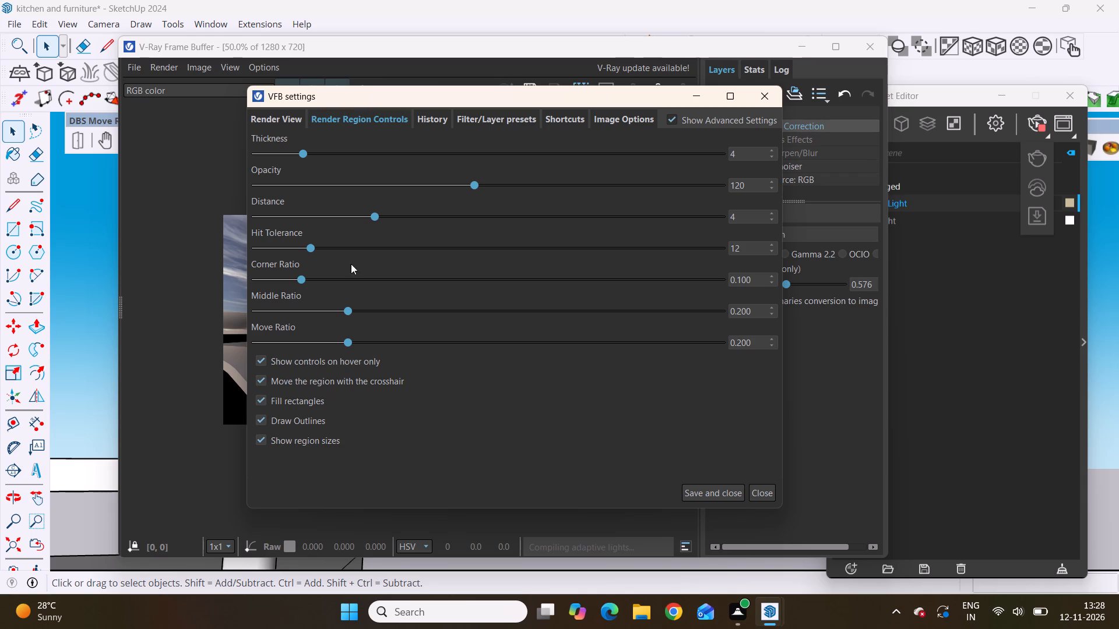
pyautogui.click(449, 126)
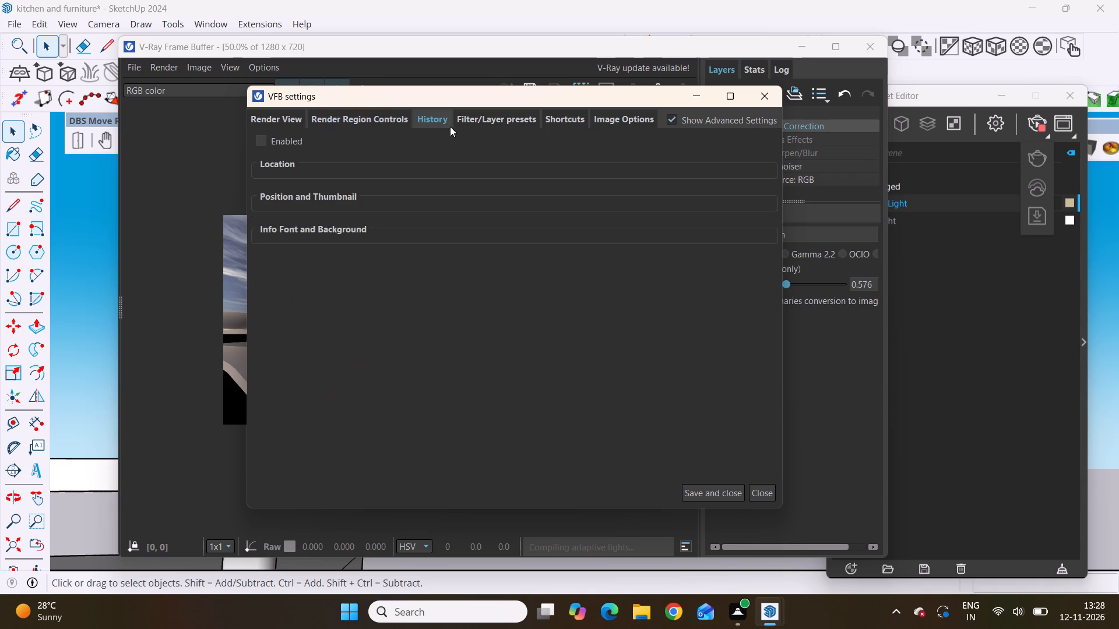
pyautogui.click(266, 139)
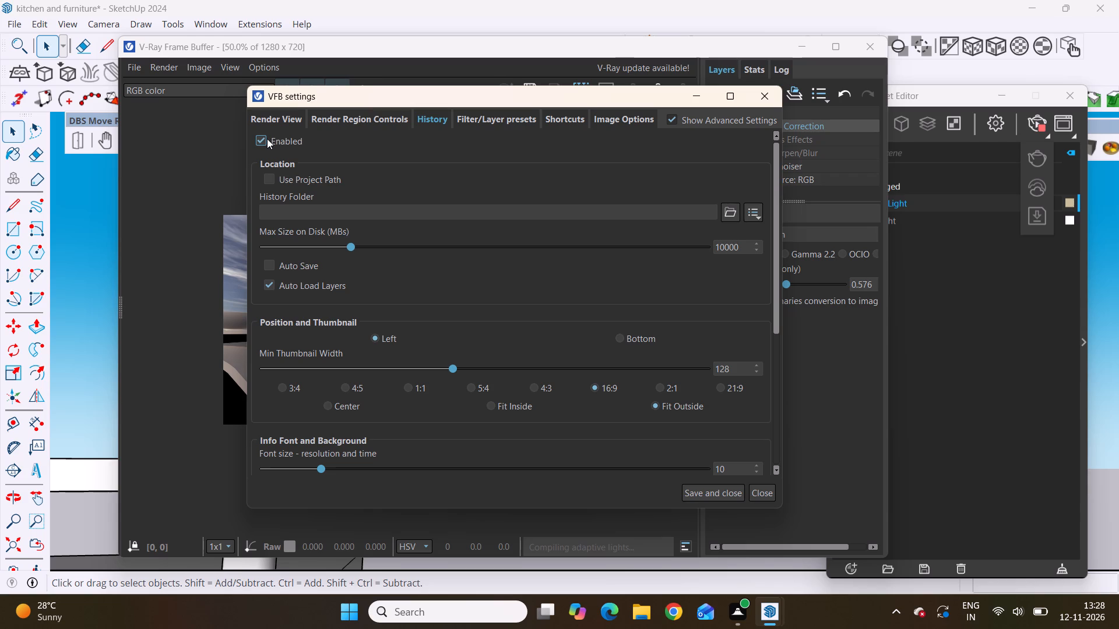
# Examine the filter/layer preset settings and the list of frame buffer shortcuts.
pyautogui.click(482, 122)
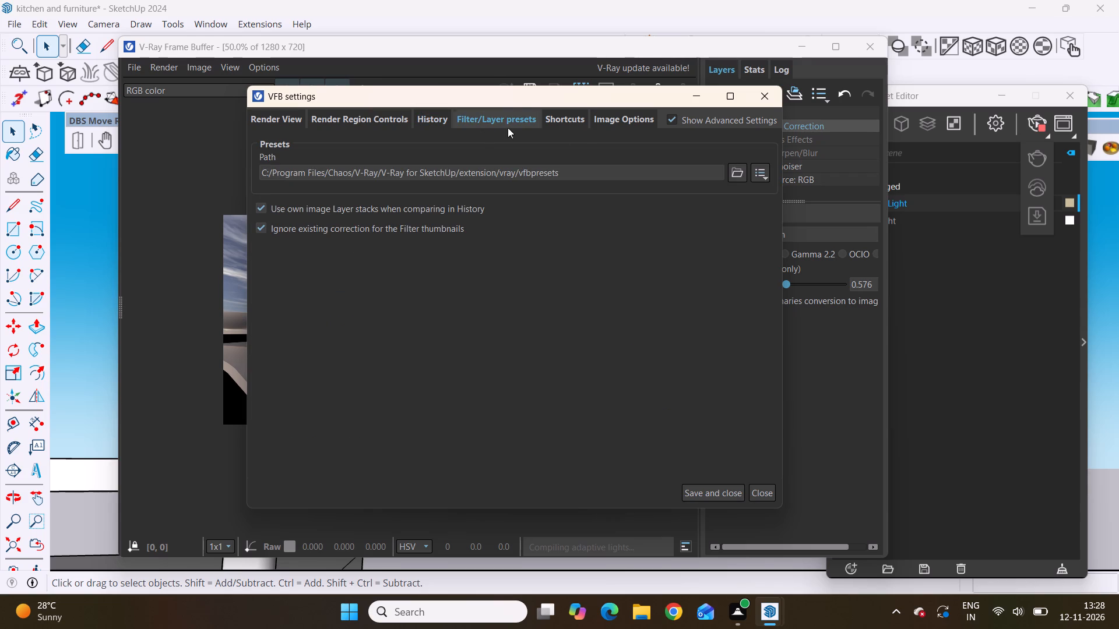
pyautogui.click(567, 115)
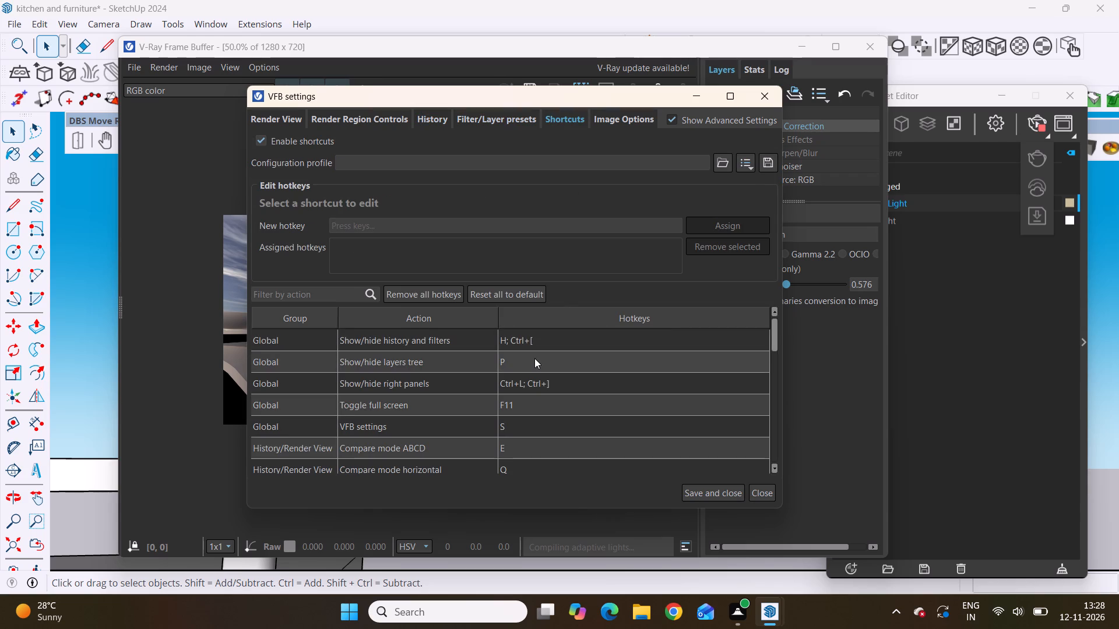
pyautogui.scroll(-3, 534, 358)
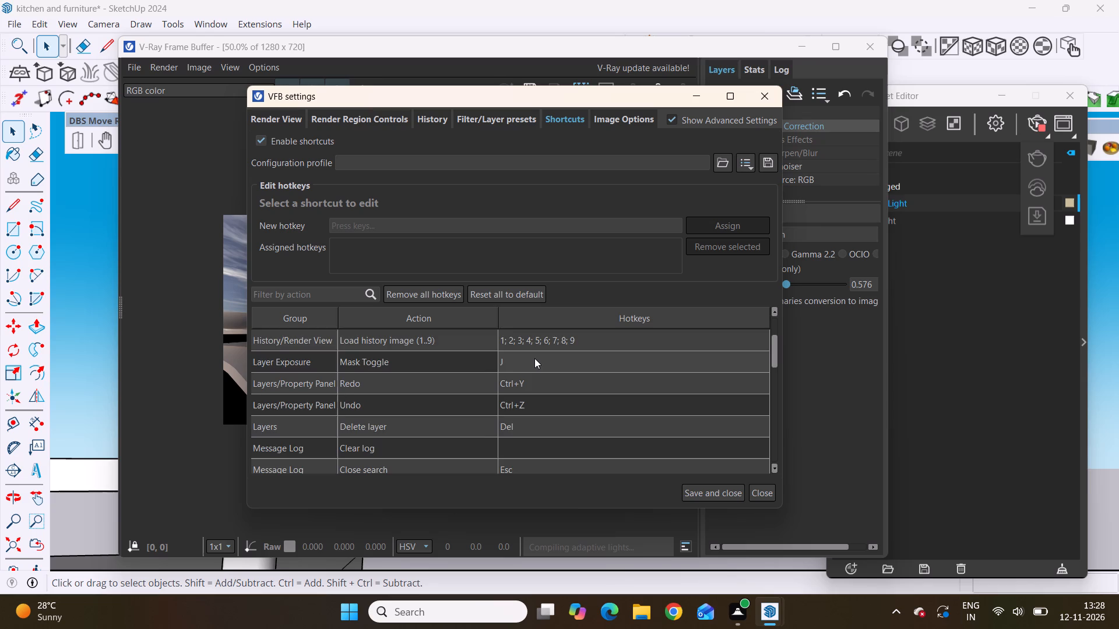
pyautogui.scroll(-2, 534, 358)
pyautogui.scroll(4, 534, 358)
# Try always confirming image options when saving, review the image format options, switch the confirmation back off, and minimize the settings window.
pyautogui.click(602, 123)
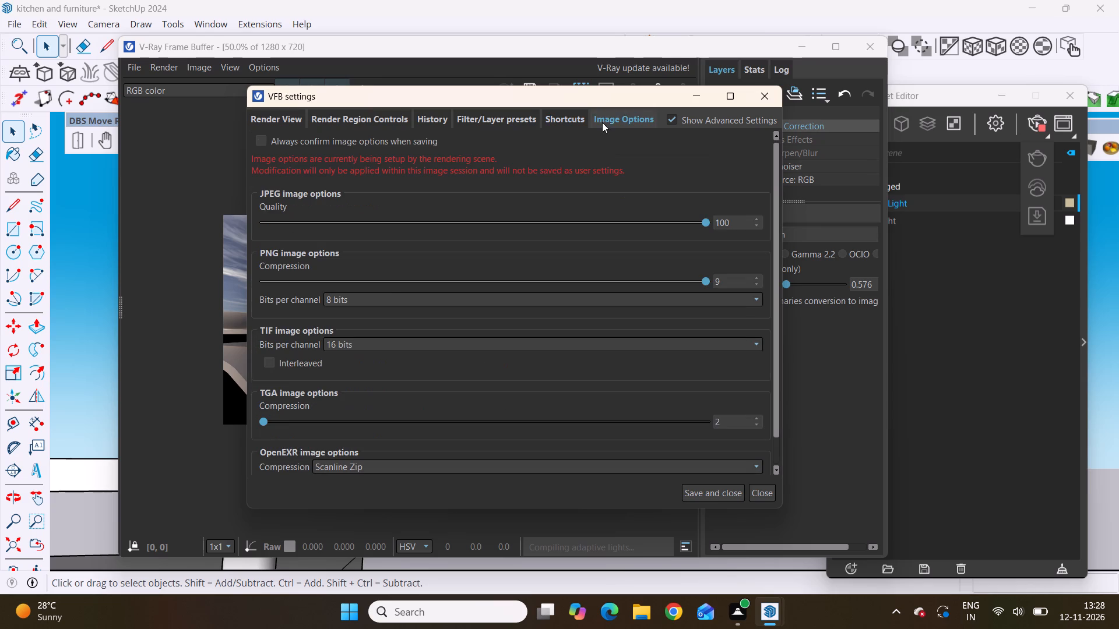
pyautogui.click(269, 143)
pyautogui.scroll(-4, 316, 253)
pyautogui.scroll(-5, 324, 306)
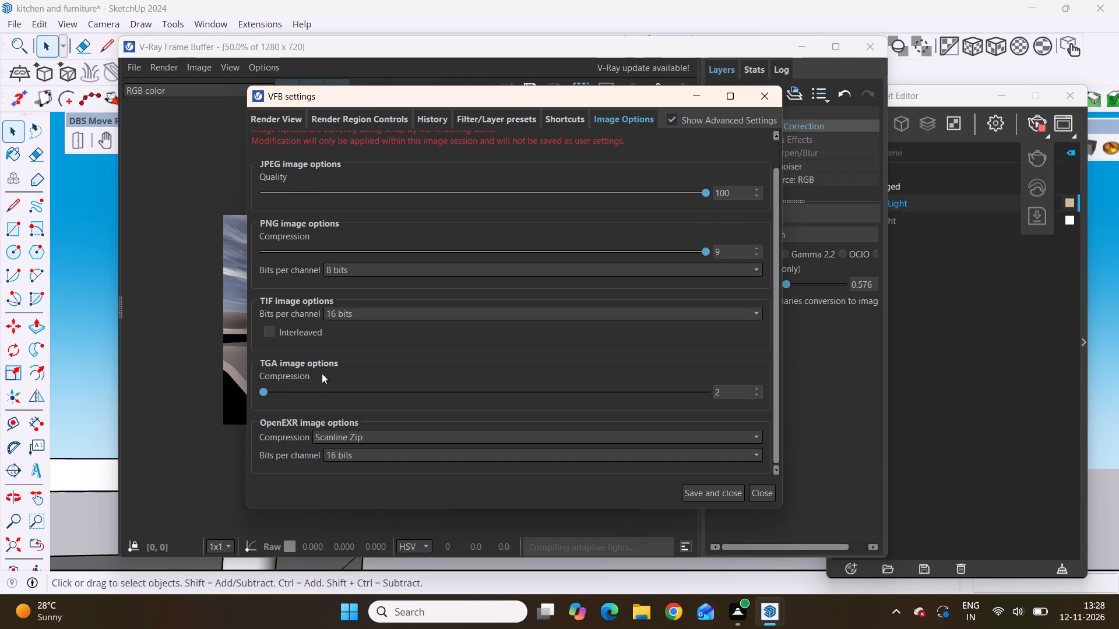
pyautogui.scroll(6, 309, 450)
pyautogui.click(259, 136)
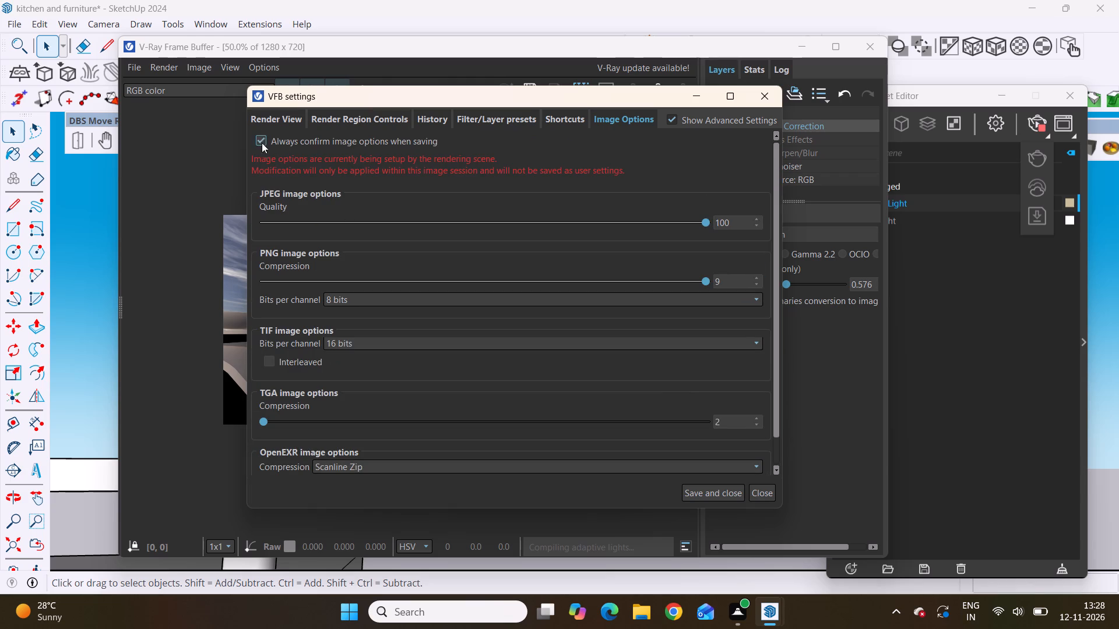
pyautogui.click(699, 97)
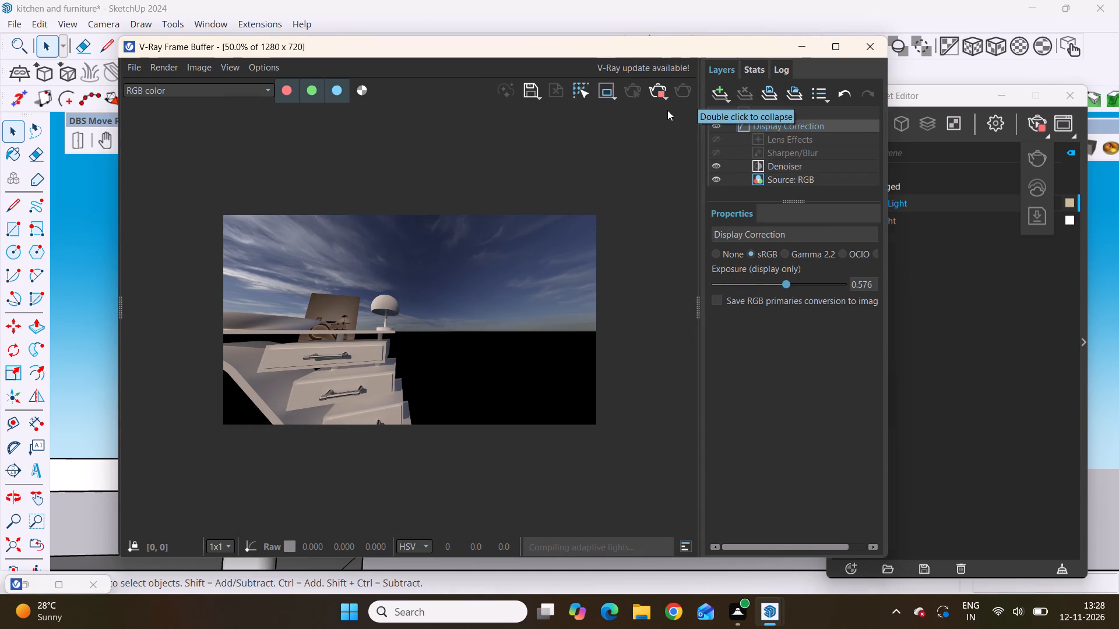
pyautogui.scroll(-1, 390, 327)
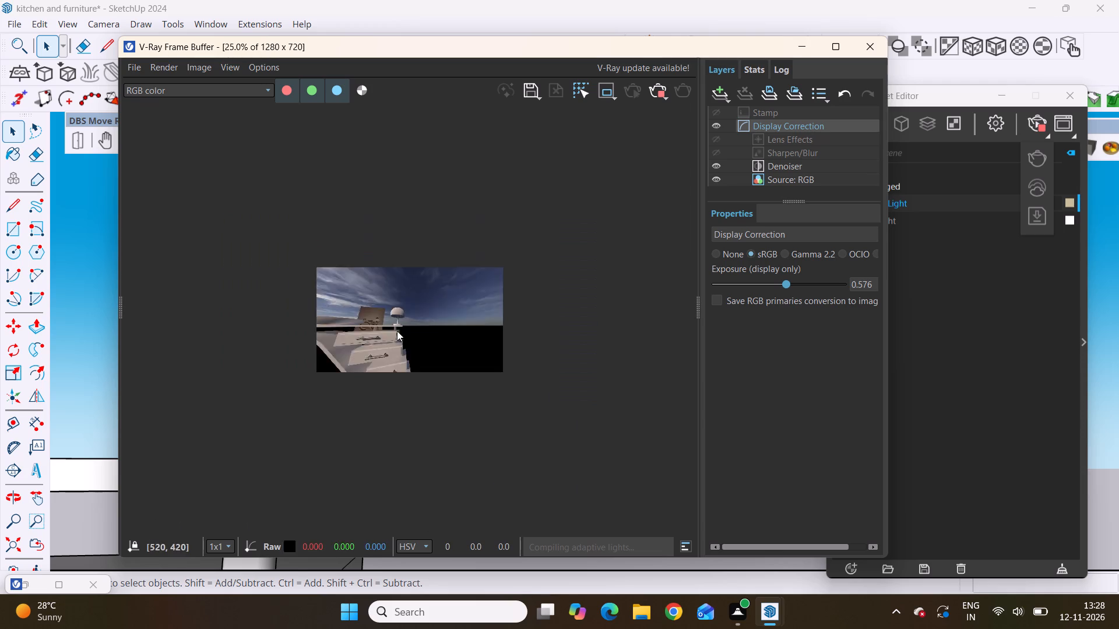
# Inspect the rendered lamp, reference image and drawer front at 200% zoom.
pyautogui.scroll(-1, 397, 331)
pyautogui.scroll(4, 339, 341)
pyautogui.scroll(-1, 826, 265)
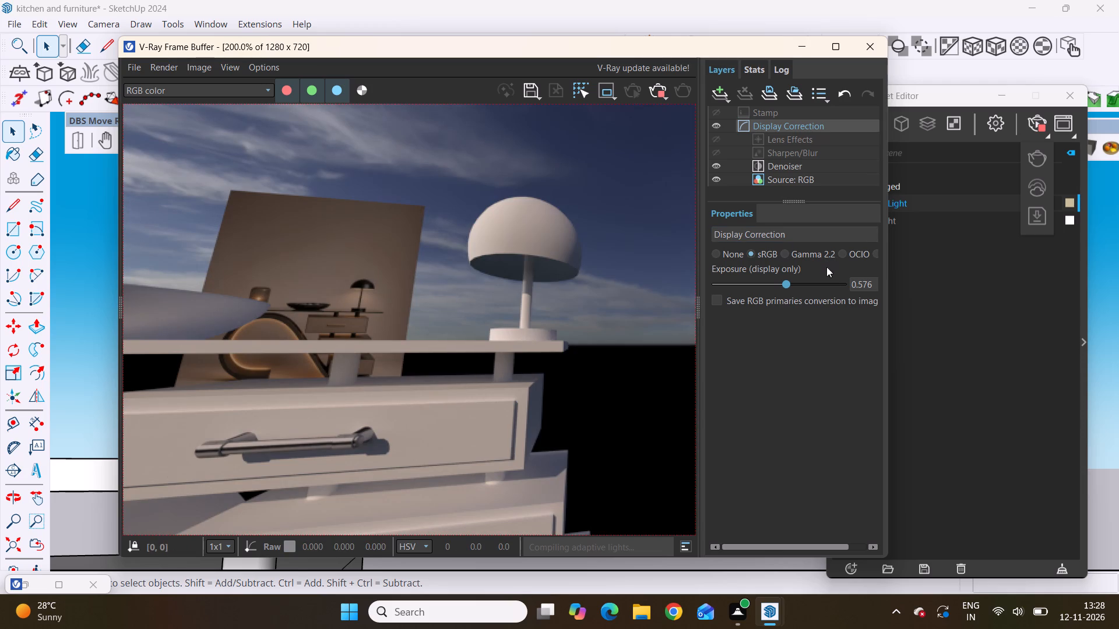
pyautogui.scroll(-5, 826, 267)
pyautogui.scroll(2, 728, 311)
pyautogui.scroll(3, 851, 295)
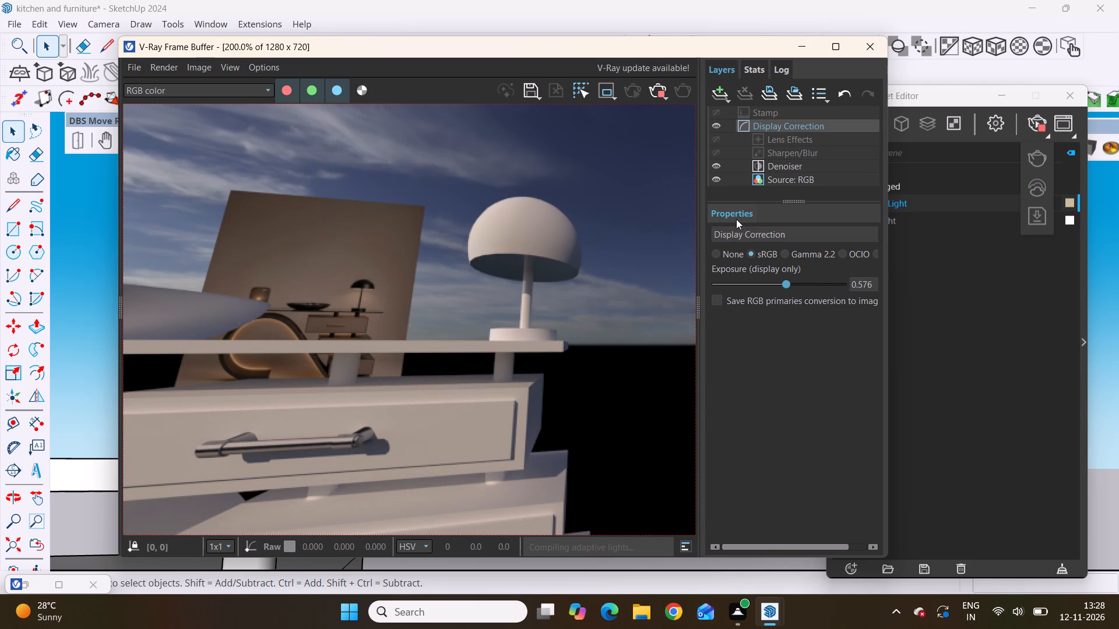
pyautogui.scroll(3, 737, 219)
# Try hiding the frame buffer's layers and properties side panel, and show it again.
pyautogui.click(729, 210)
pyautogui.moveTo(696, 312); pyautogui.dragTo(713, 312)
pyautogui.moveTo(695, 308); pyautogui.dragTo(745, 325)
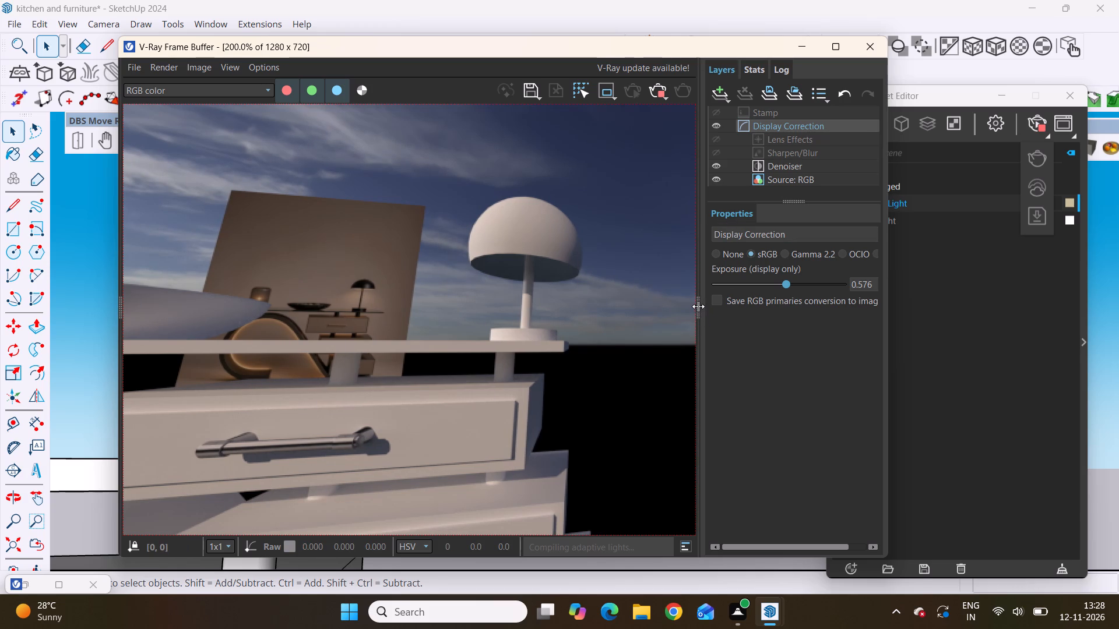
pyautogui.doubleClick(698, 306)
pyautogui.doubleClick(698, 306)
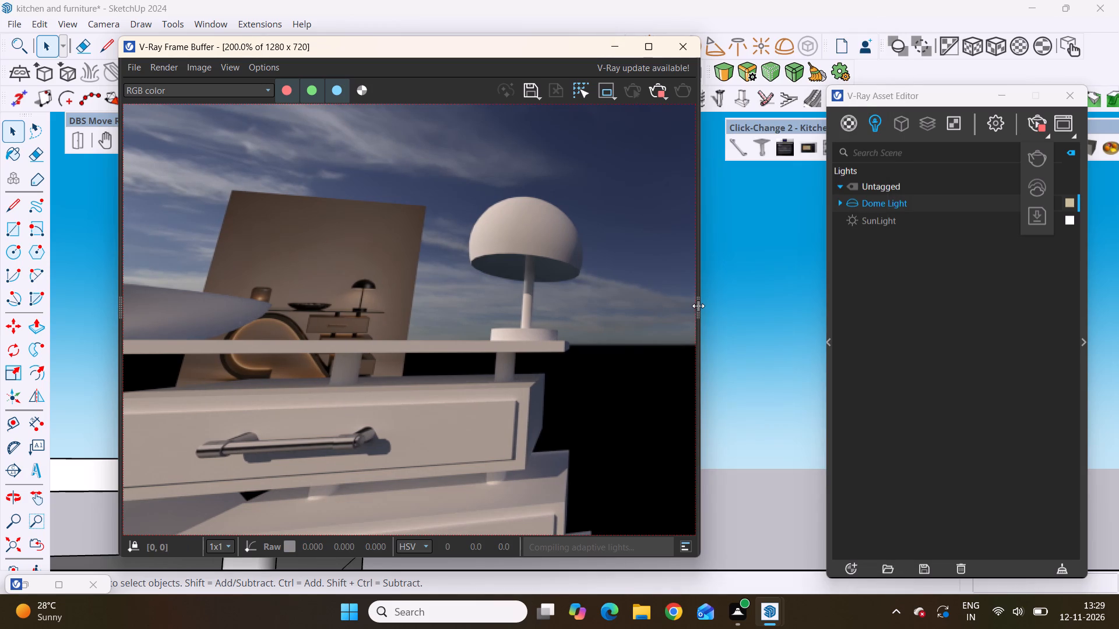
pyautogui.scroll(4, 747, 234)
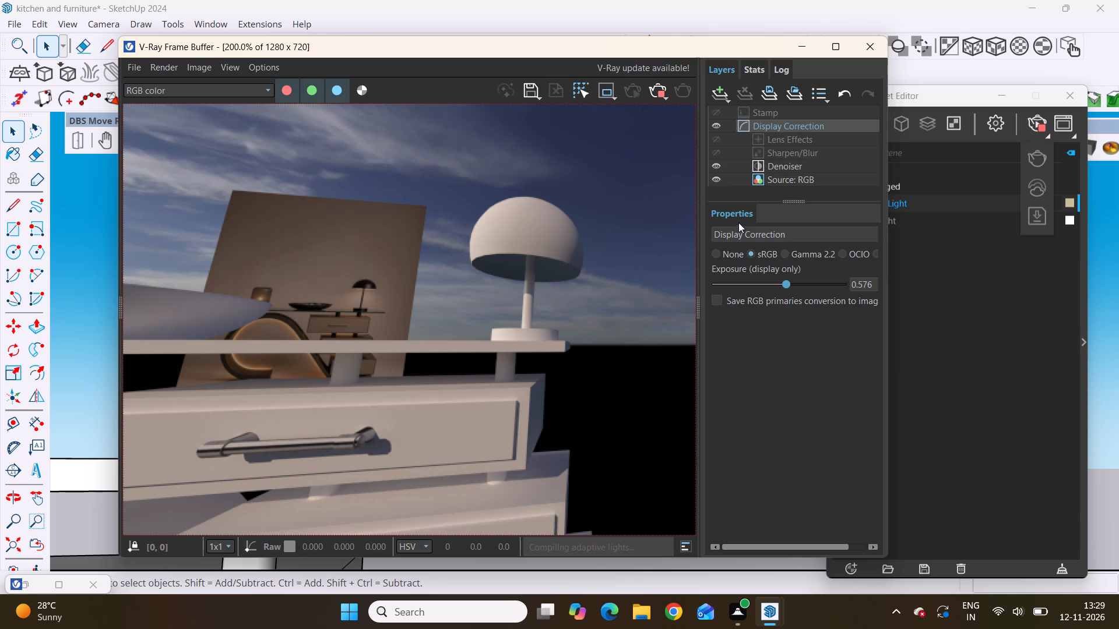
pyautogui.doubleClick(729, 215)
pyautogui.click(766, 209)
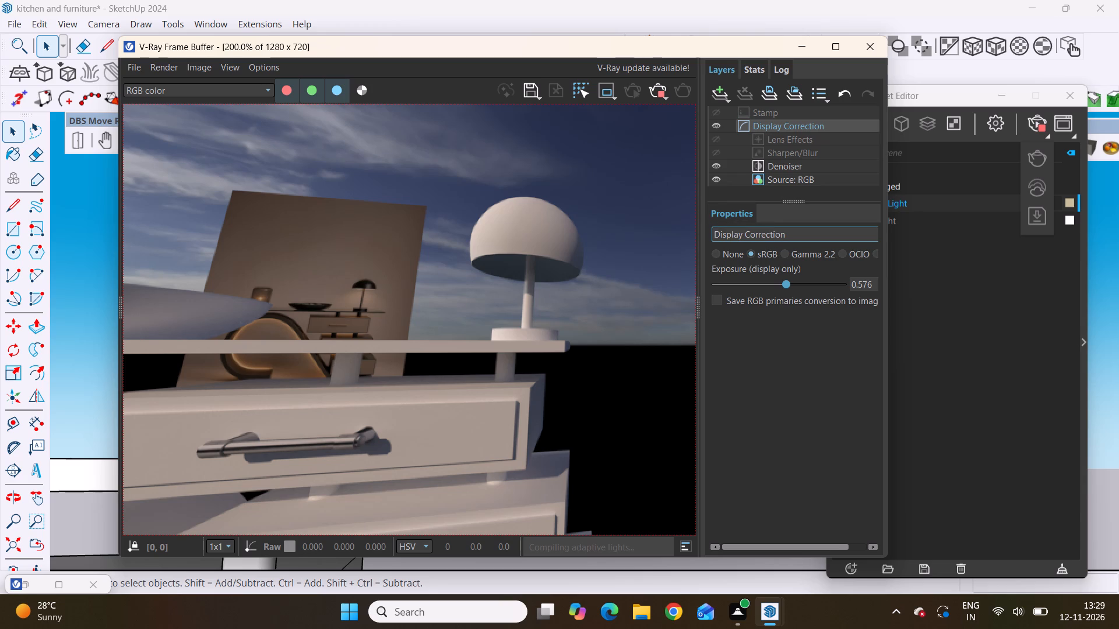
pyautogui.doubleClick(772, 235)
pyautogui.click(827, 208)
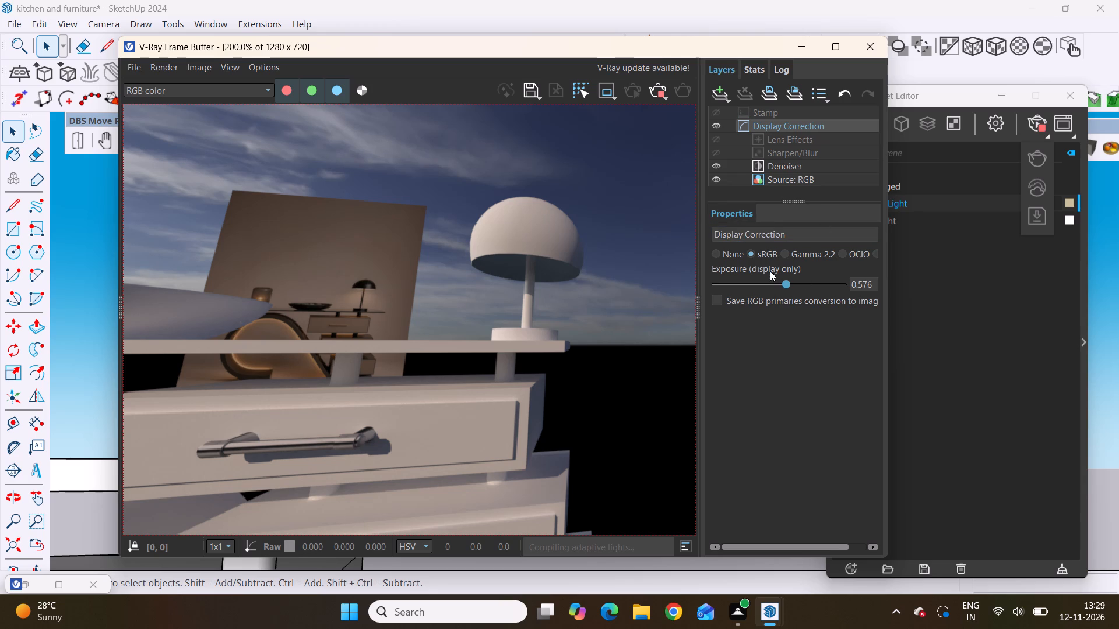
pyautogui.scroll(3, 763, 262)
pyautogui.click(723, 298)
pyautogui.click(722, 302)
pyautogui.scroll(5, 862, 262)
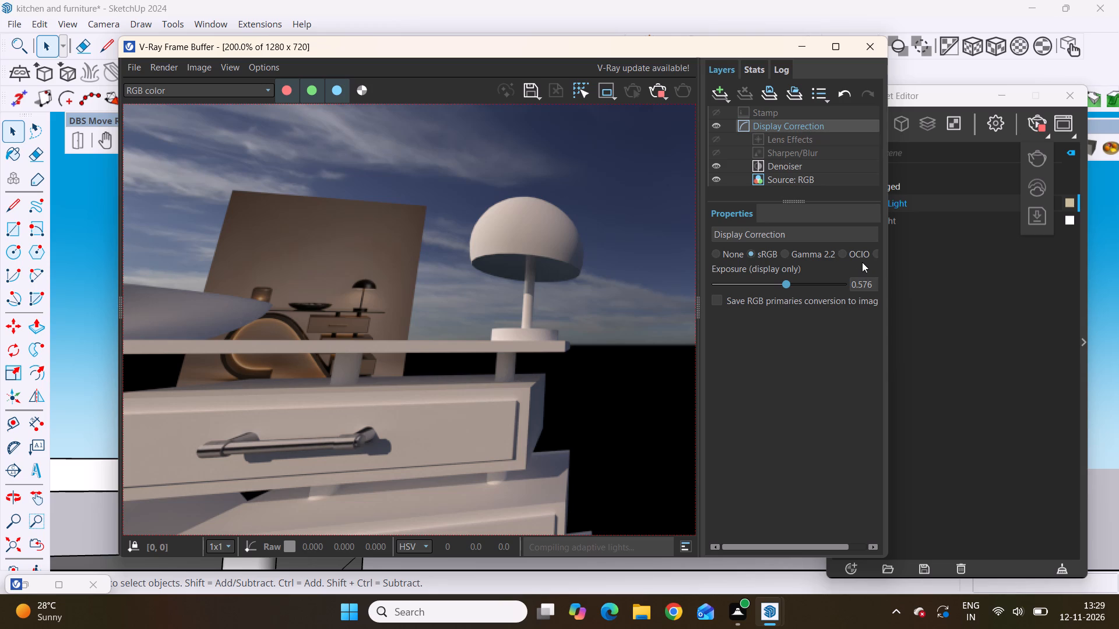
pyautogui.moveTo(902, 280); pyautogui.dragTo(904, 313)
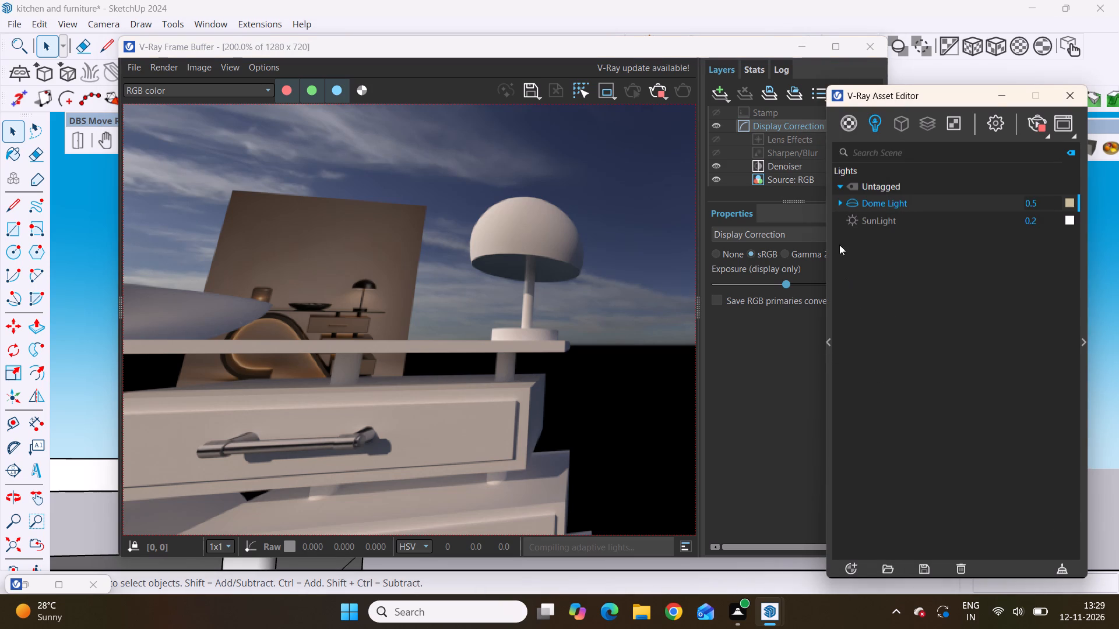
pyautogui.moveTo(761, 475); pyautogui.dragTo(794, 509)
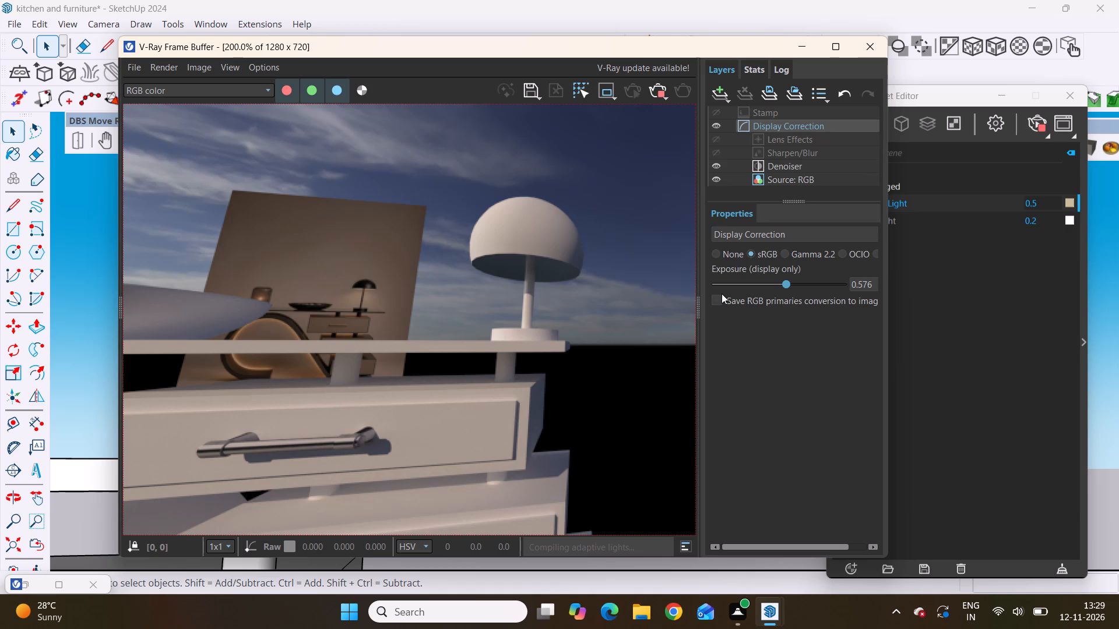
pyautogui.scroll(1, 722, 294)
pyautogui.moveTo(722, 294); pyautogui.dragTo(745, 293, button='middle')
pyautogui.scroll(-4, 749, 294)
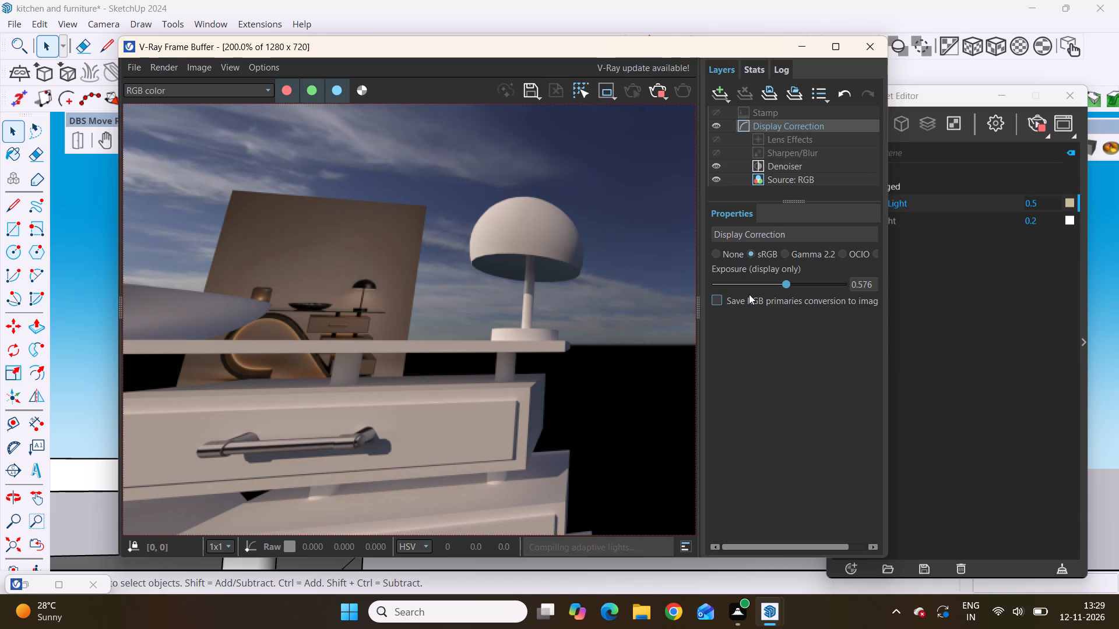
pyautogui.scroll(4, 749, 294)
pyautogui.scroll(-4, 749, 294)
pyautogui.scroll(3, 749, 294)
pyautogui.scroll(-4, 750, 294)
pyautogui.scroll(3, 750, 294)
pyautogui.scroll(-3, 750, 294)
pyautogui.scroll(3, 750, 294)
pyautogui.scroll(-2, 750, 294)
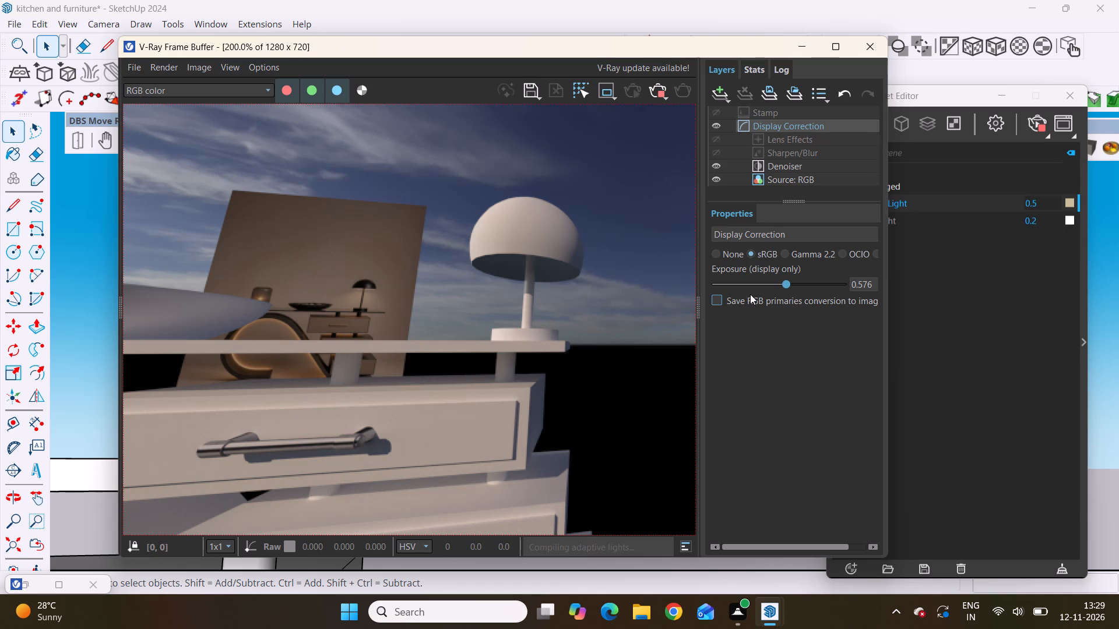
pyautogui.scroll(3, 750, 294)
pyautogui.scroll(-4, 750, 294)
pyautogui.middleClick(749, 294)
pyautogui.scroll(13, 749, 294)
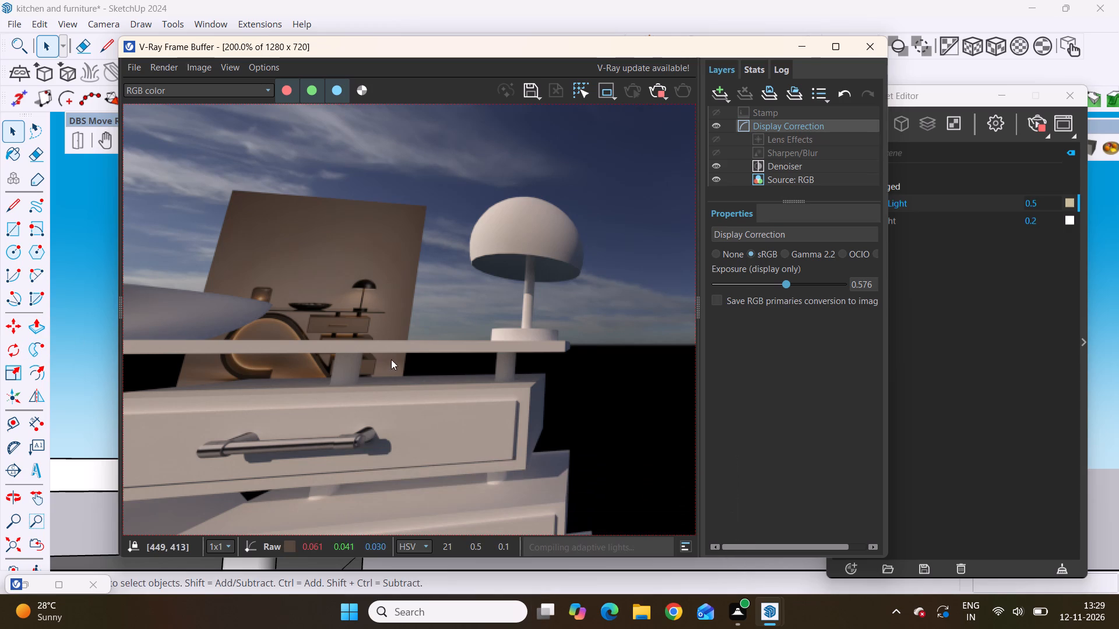
# Check the render's pixel colour readout modes and the V-Ray log messages, and return to the frame buffer.
pyautogui.click(391, 342)
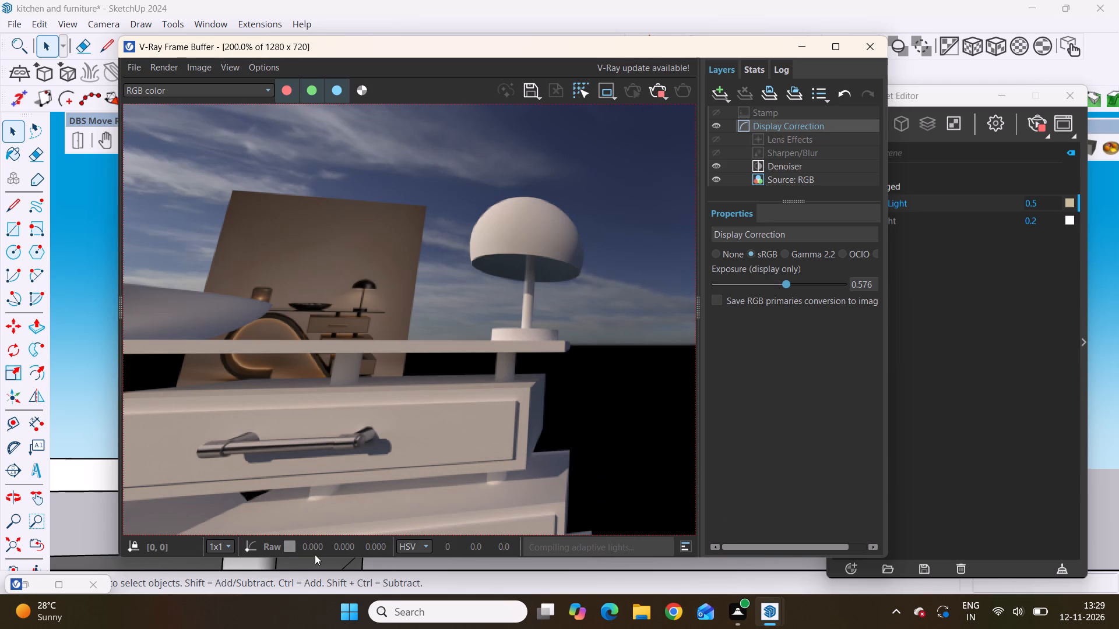
pyautogui.click(424, 549)
pyautogui.click(409, 466)
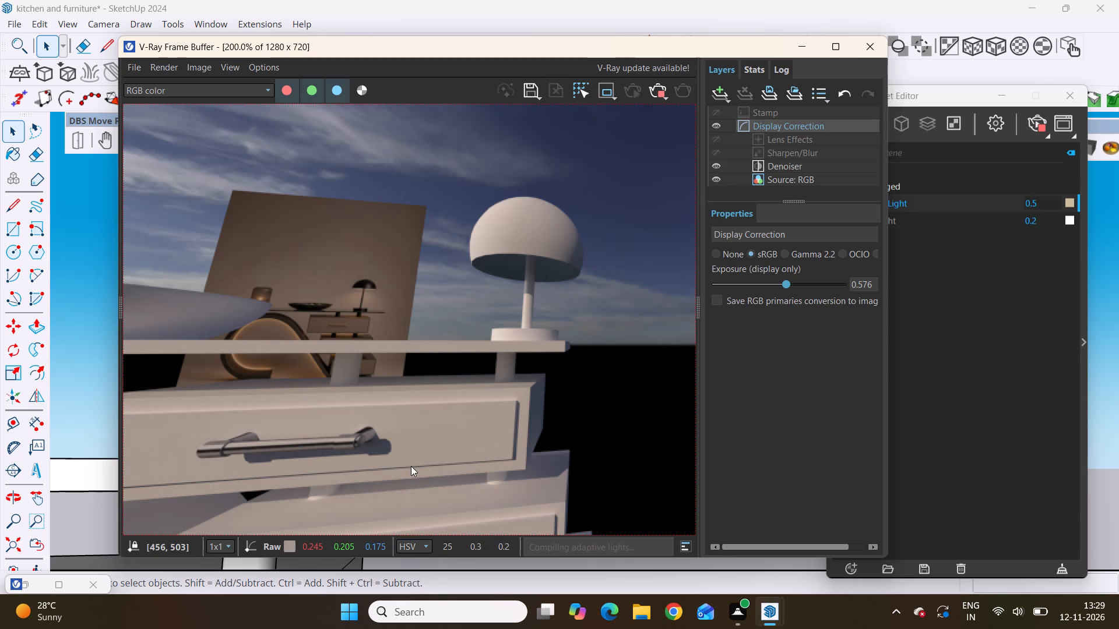
pyautogui.click(686, 548)
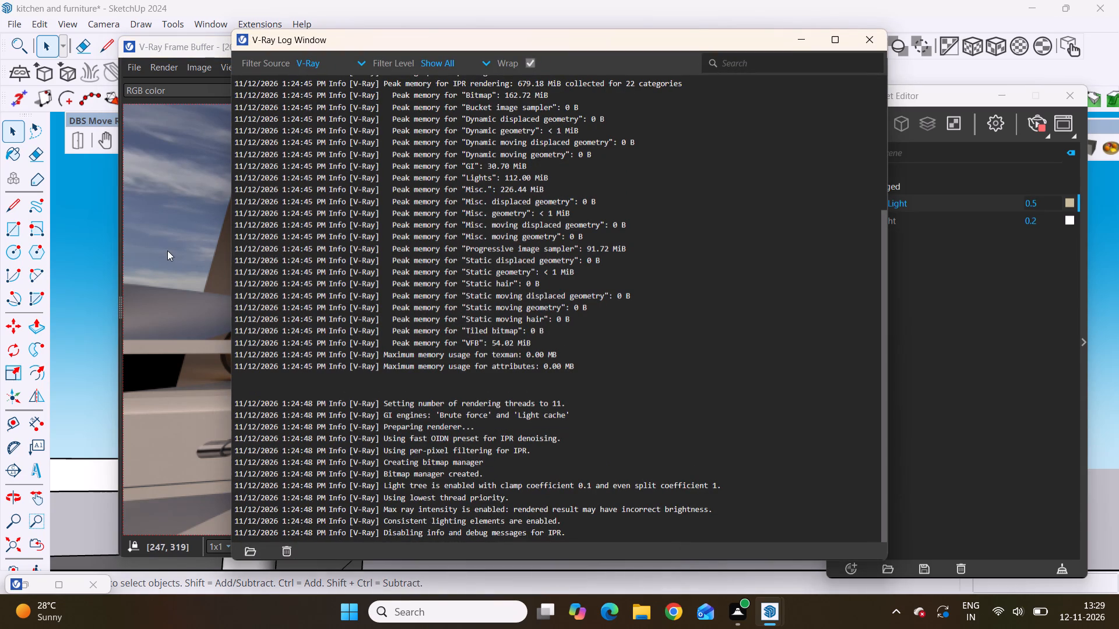
pyautogui.click(167, 250)
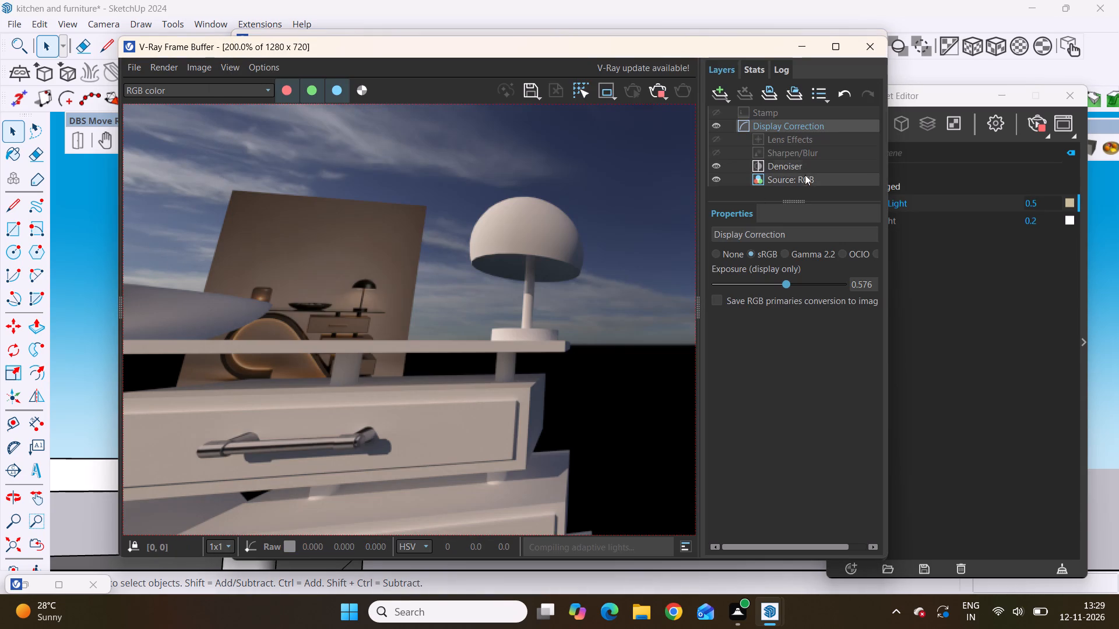
# Examine the properties of the Source: RGB and Denoiser layers.
pyautogui.scroll(-3, 701, 316)
pyautogui.scroll(4, 749, 301)
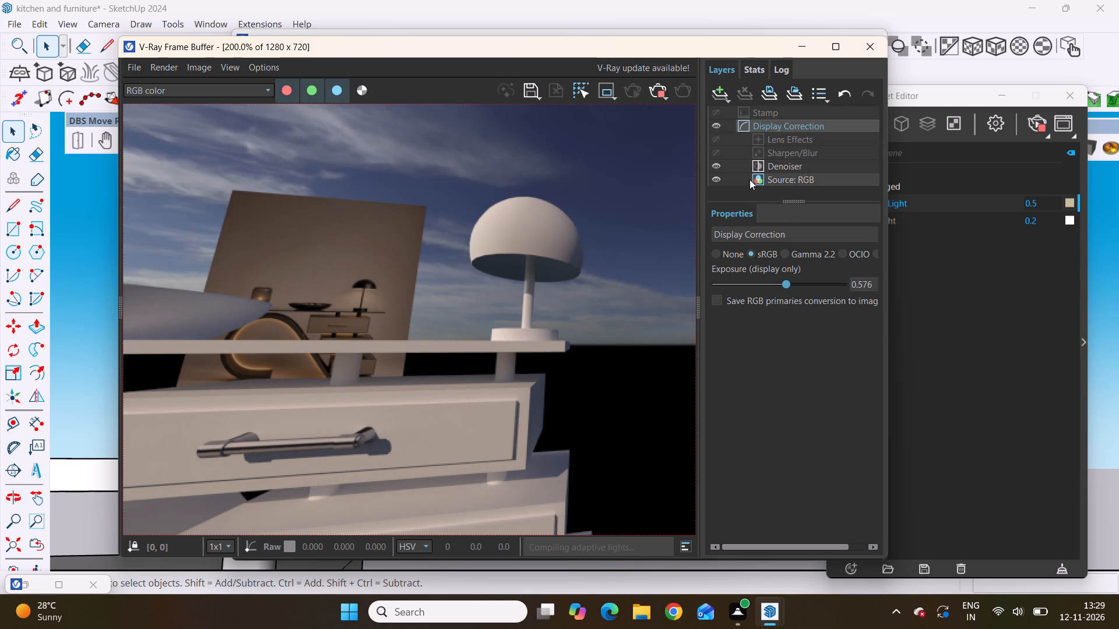
pyautogui.click(763, 183)
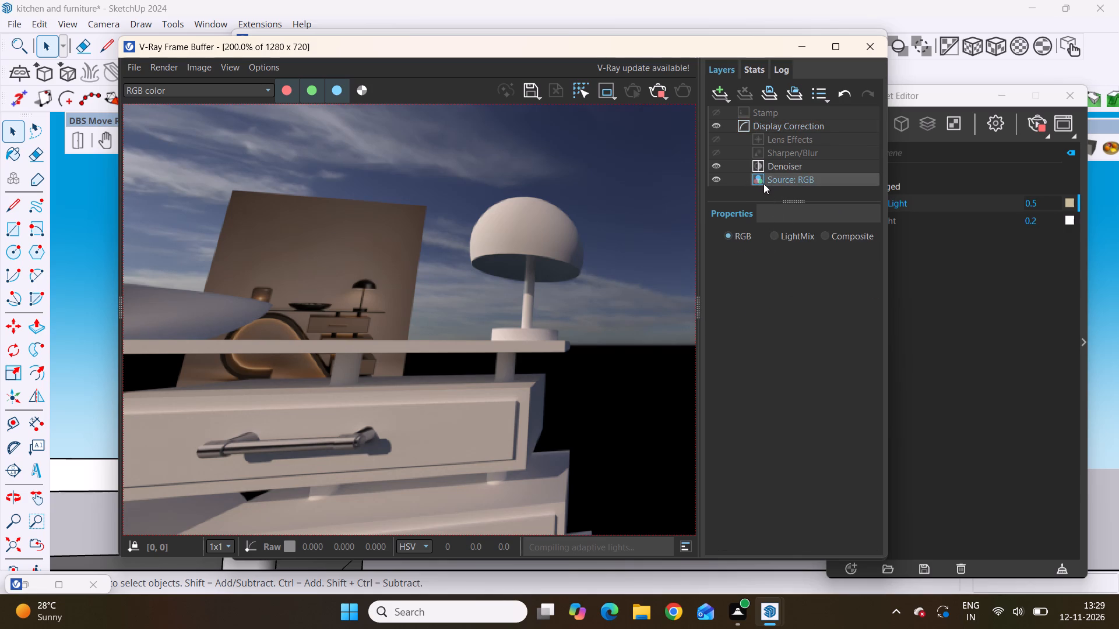
pyautogui.click(762, 167)
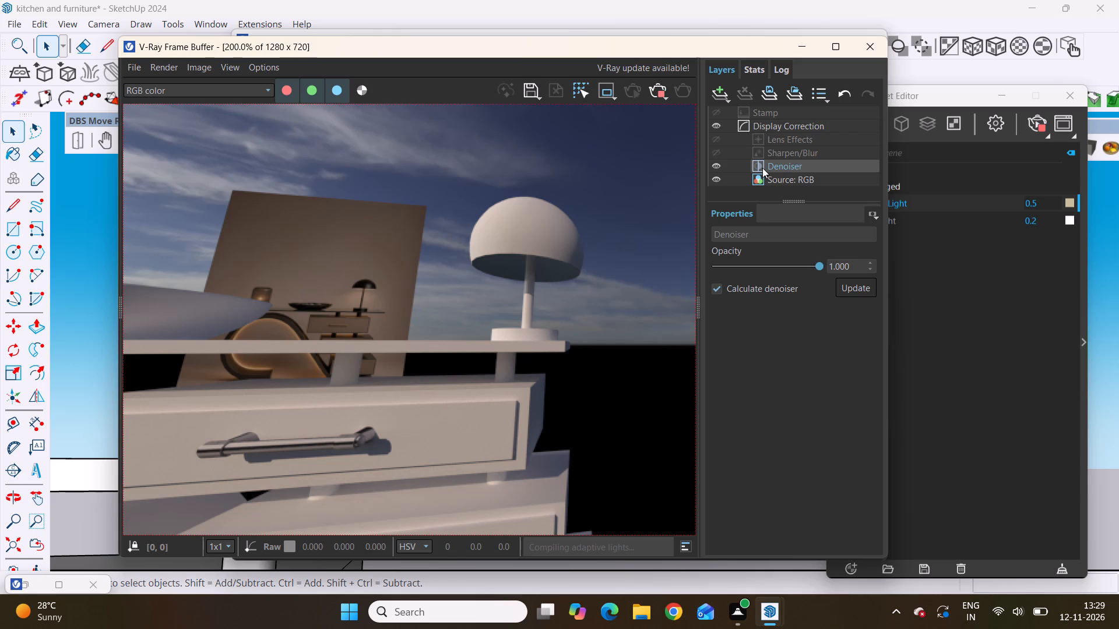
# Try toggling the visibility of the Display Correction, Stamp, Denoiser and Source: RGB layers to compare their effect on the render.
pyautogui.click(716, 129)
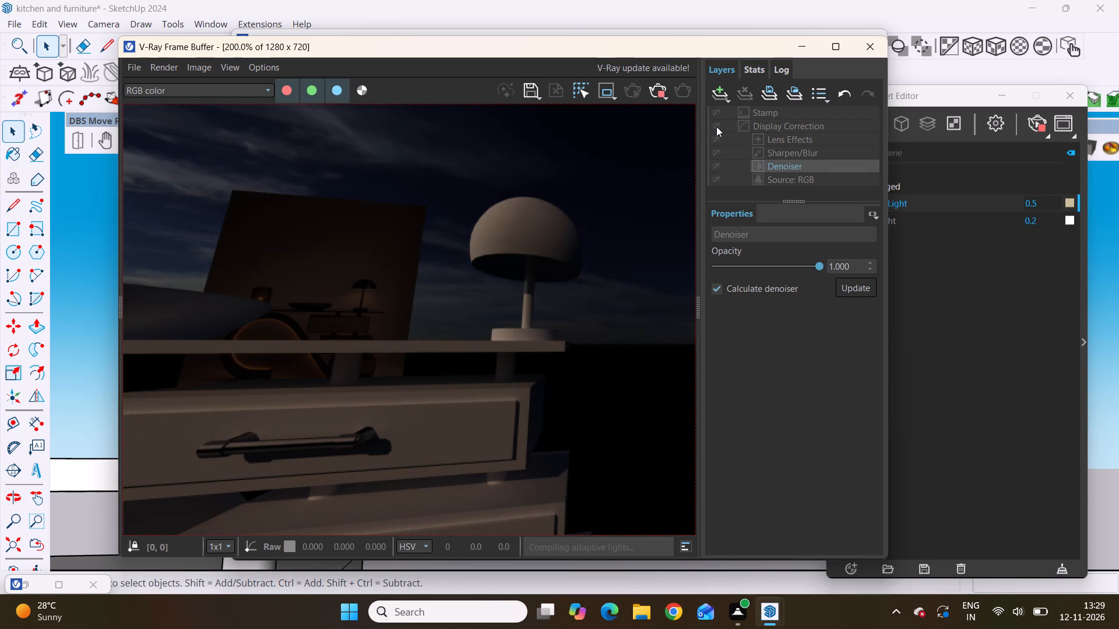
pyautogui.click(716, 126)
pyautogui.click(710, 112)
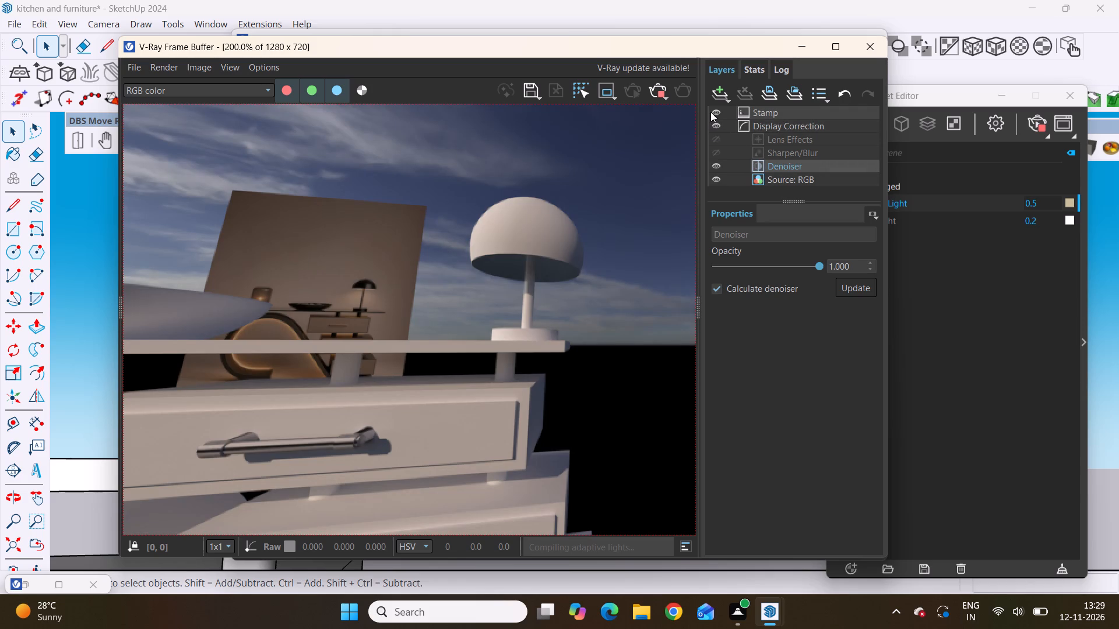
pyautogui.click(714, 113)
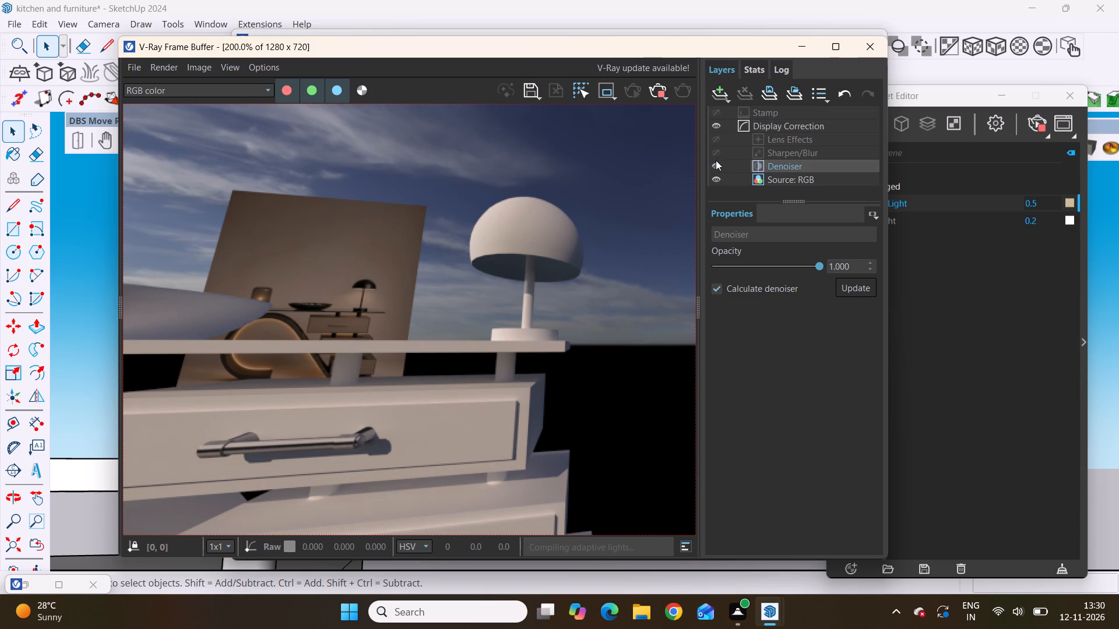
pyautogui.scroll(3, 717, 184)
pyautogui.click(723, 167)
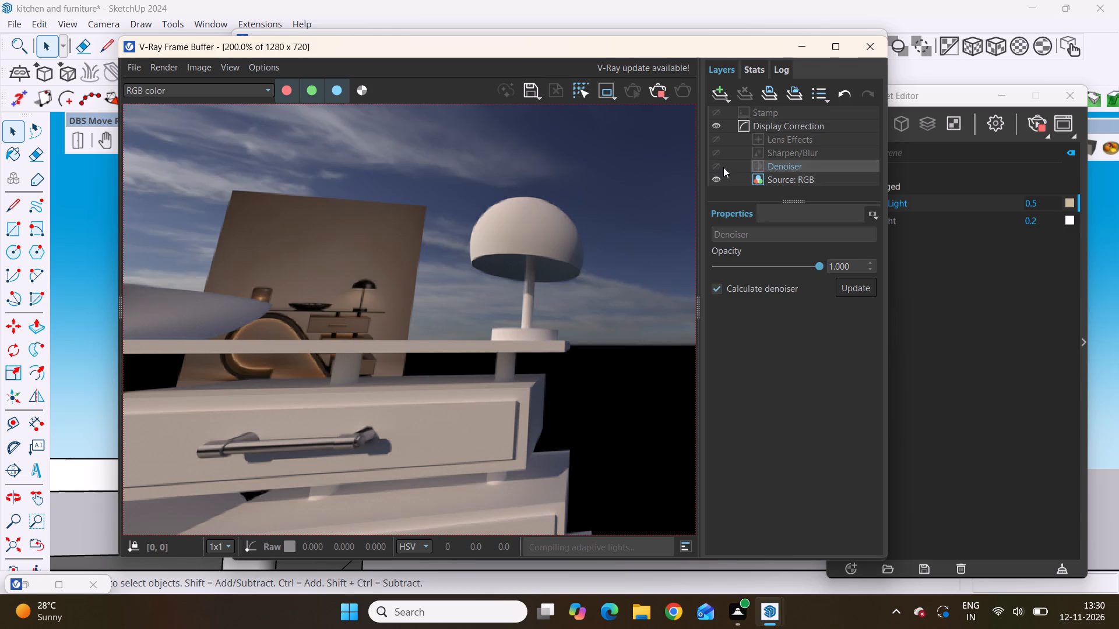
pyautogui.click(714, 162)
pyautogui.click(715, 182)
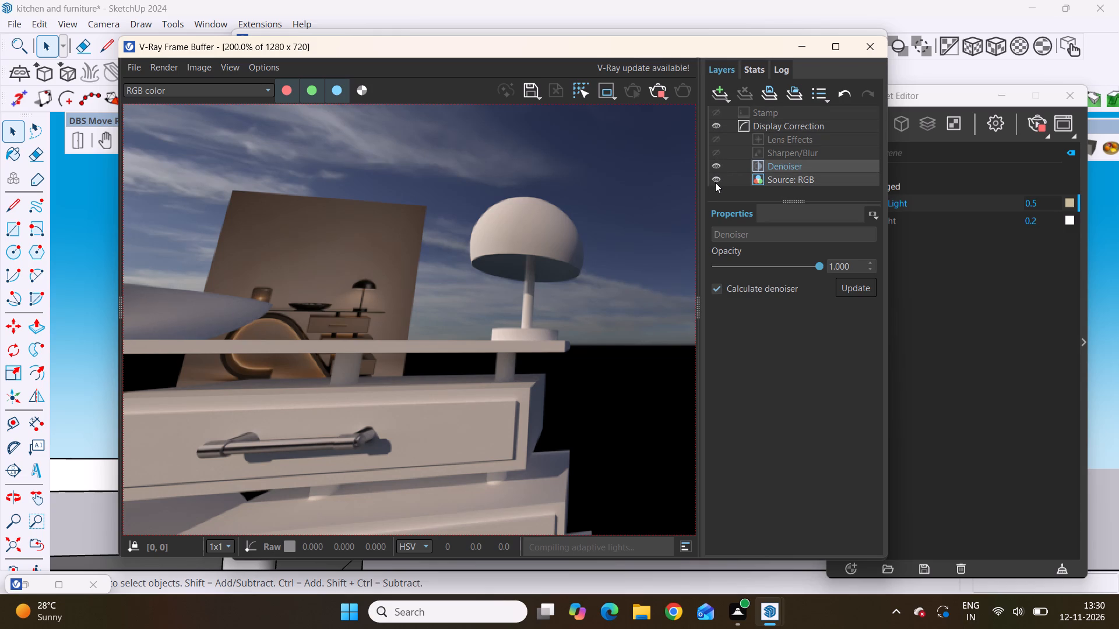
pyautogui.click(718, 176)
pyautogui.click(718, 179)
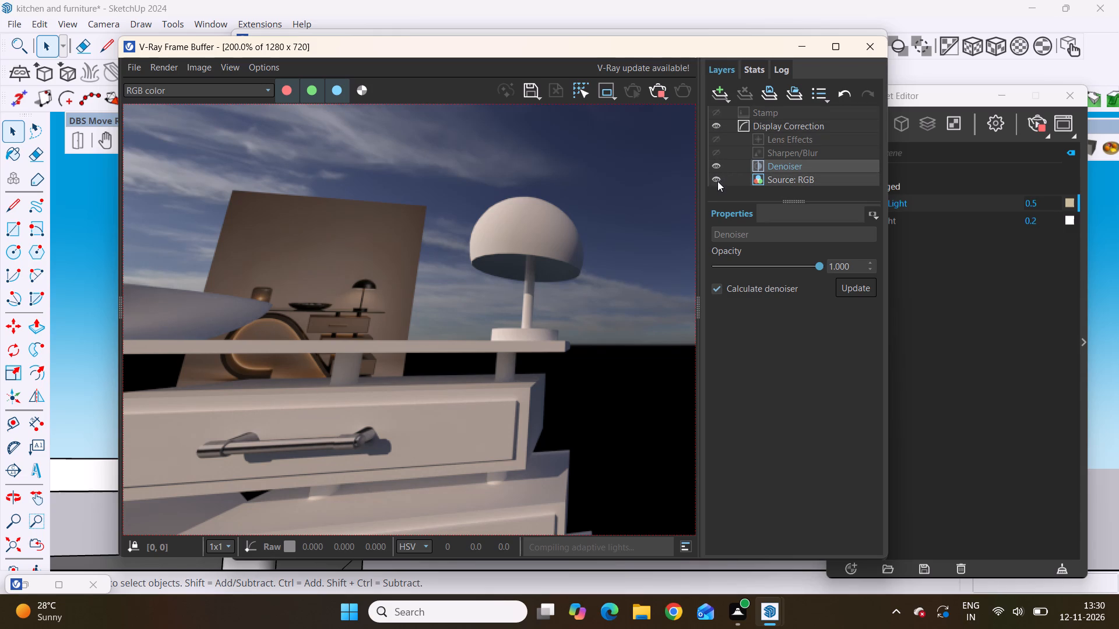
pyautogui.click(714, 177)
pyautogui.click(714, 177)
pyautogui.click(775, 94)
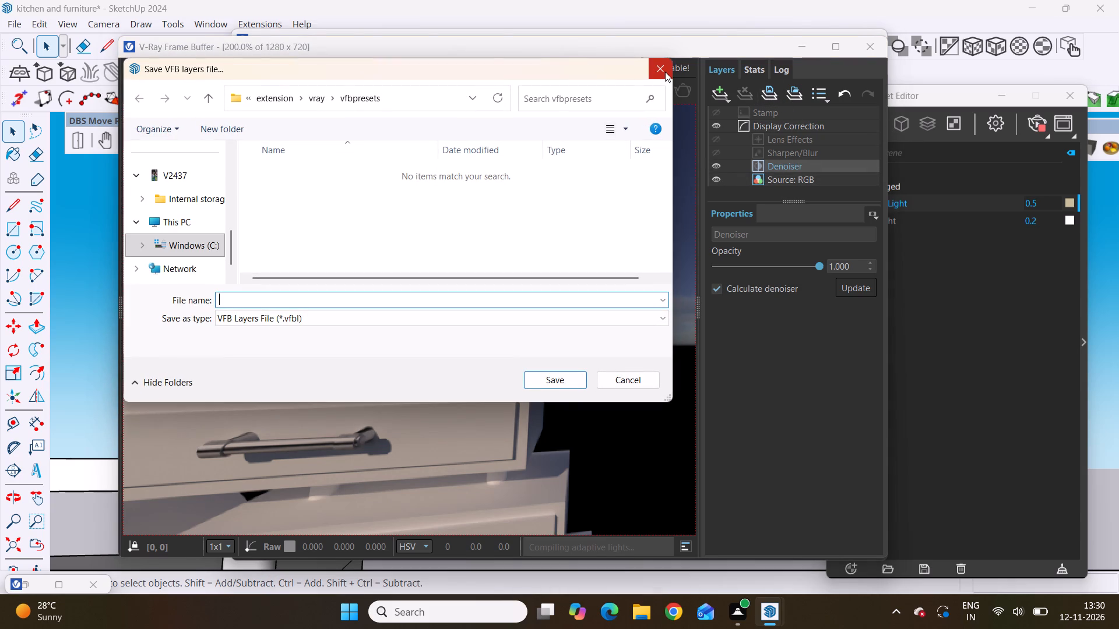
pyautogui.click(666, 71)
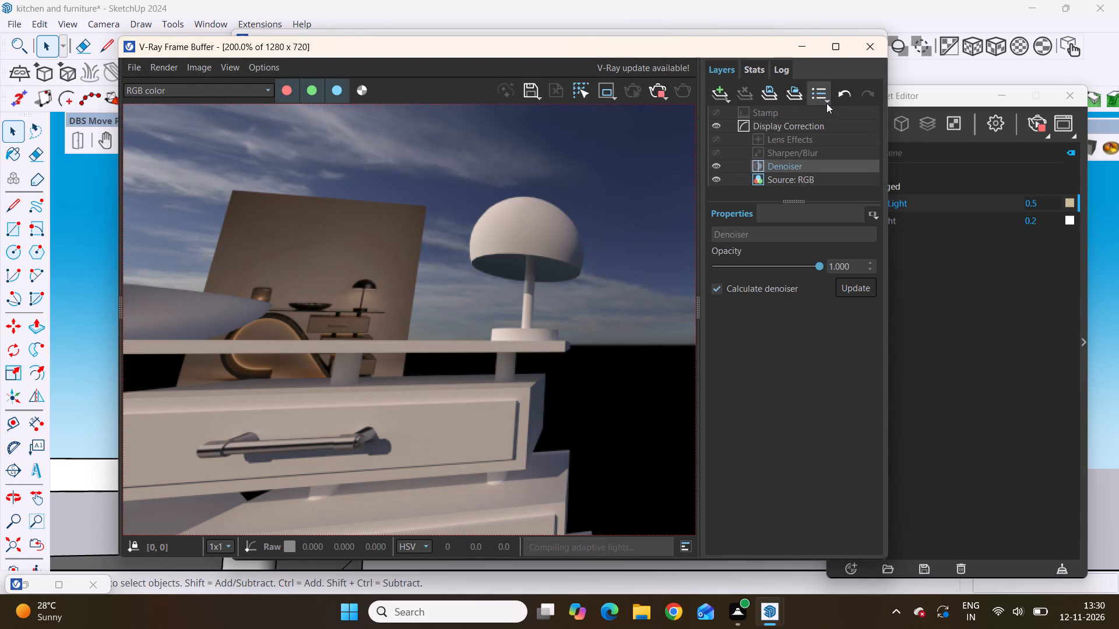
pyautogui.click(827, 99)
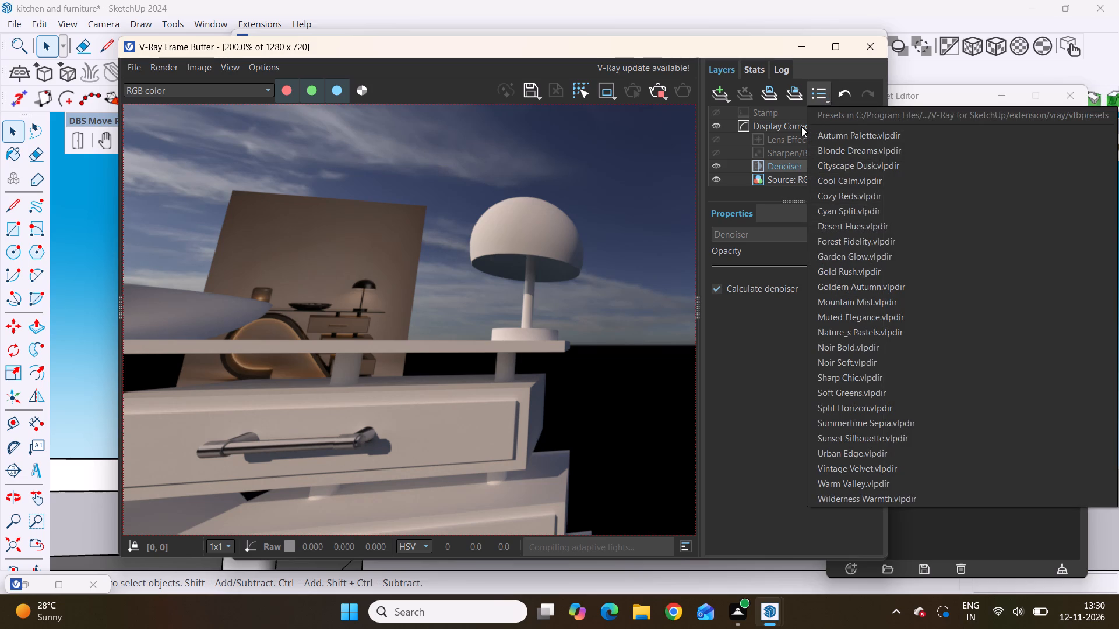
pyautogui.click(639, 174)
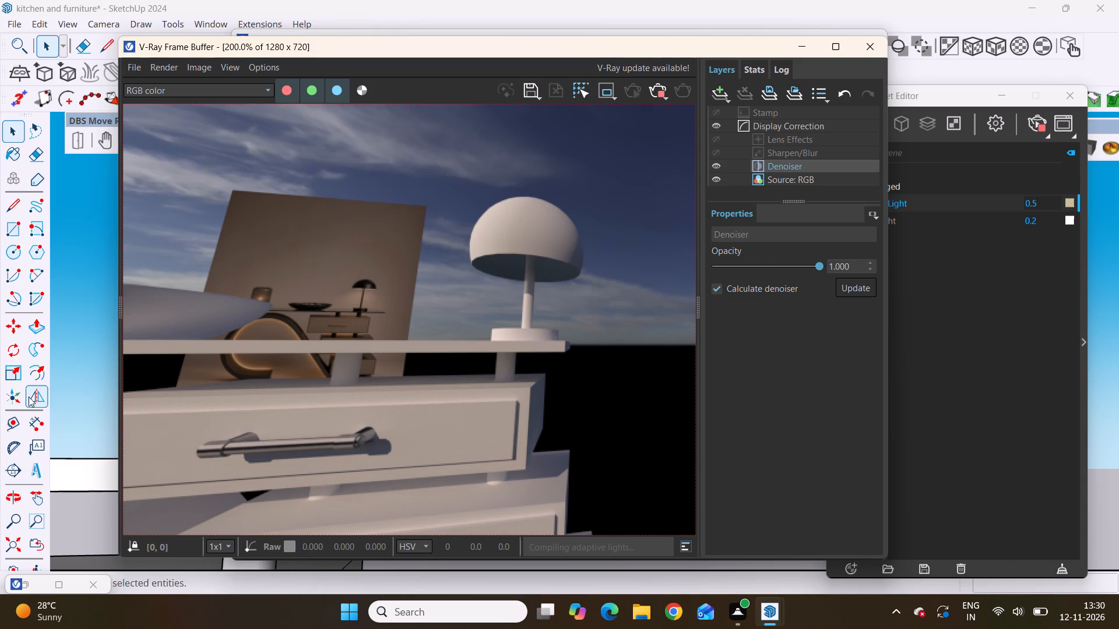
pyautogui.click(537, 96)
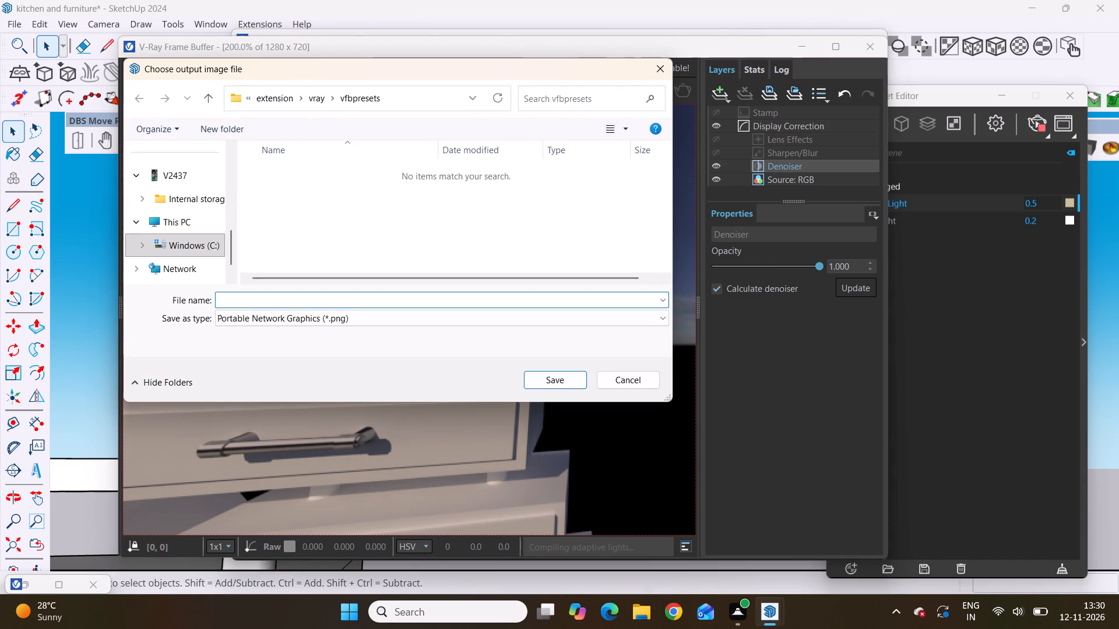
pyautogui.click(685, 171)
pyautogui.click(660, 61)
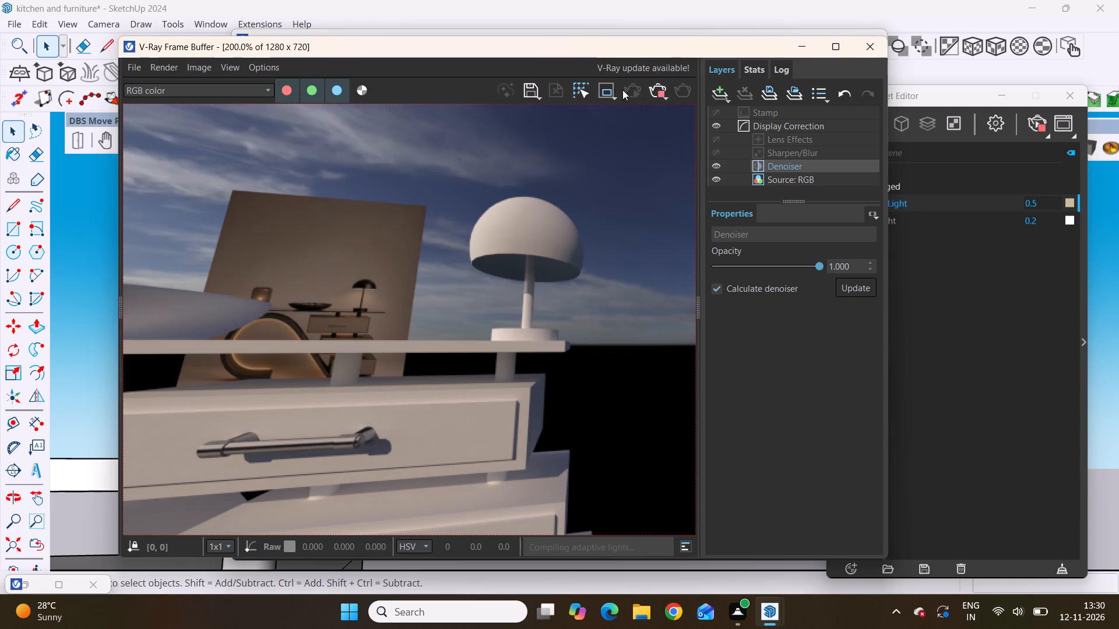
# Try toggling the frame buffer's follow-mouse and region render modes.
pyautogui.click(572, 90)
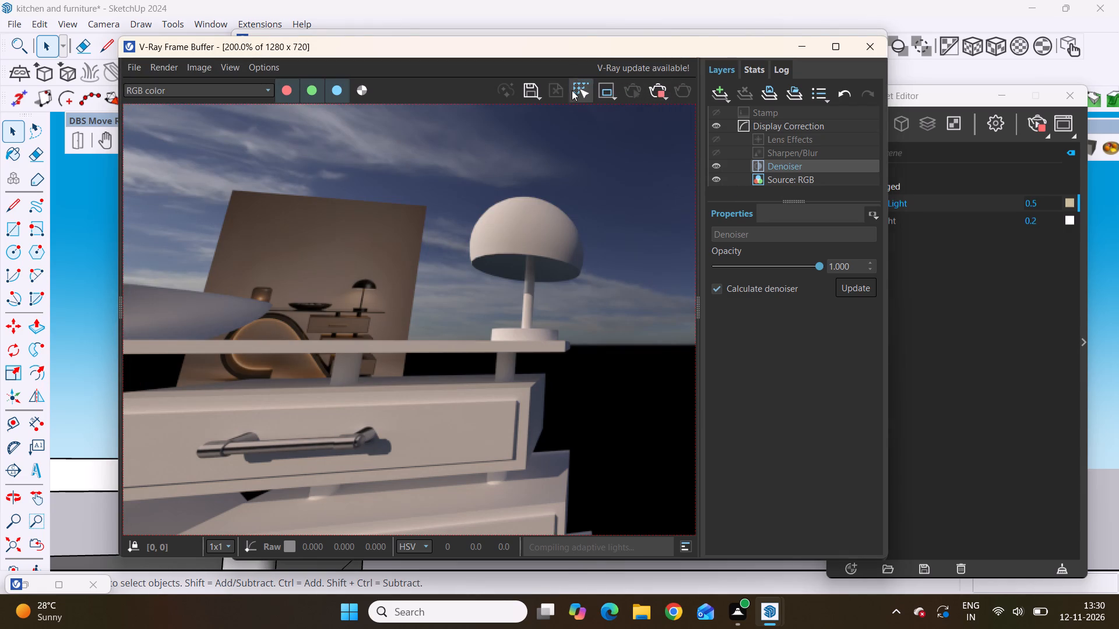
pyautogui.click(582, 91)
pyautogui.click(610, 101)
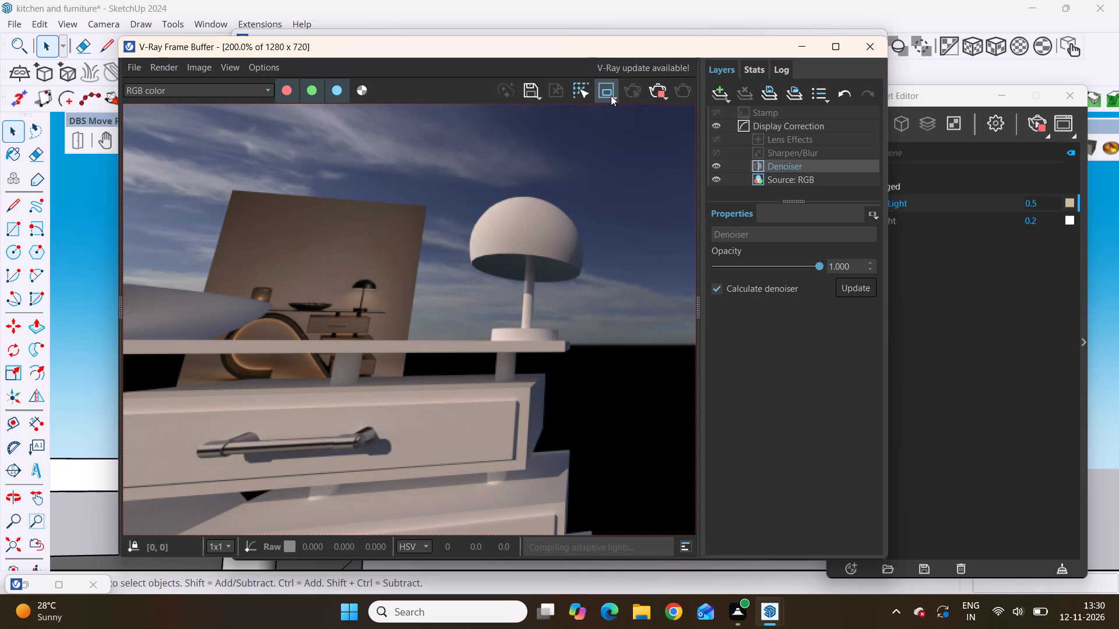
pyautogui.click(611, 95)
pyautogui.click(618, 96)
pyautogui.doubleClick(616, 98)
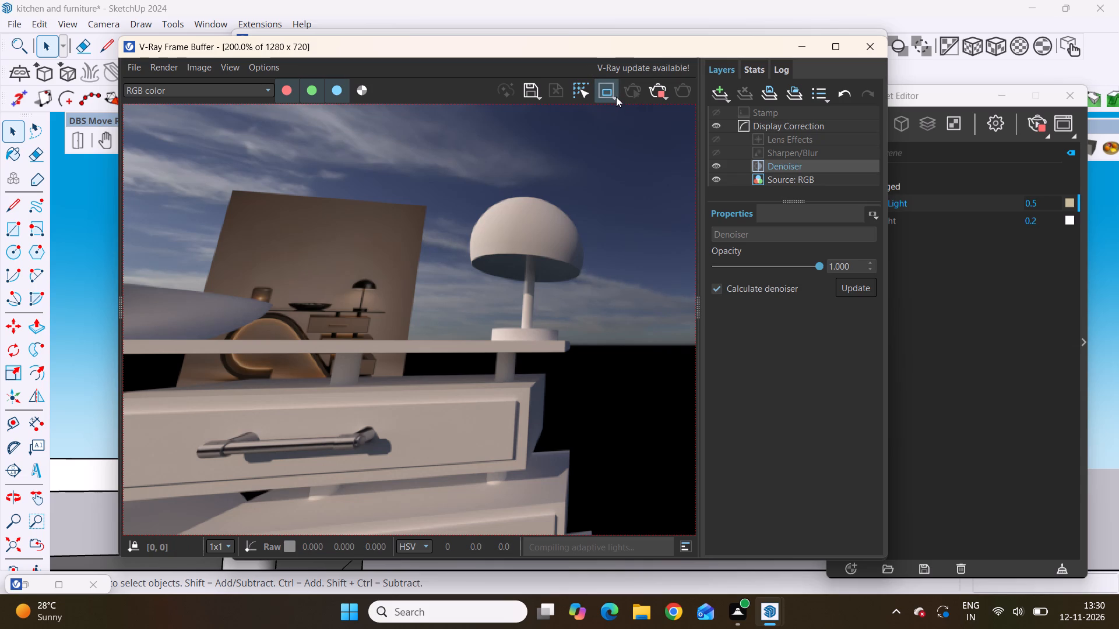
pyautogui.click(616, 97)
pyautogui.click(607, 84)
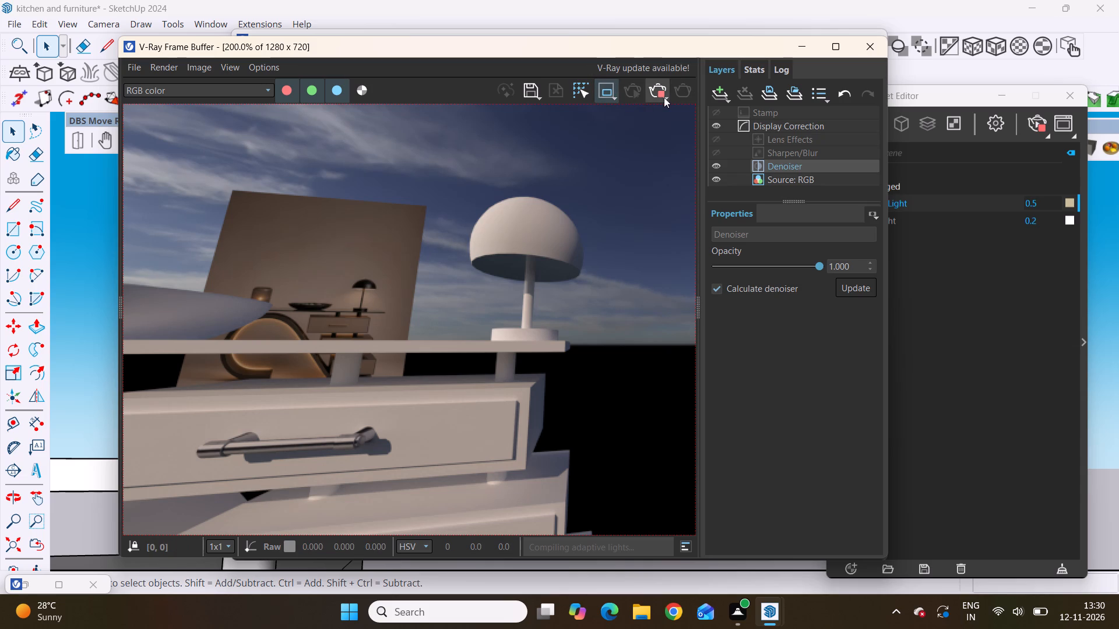
# Stop the running render and restart interactive rendering from the current model view.
pyautogui.click(664, 97)
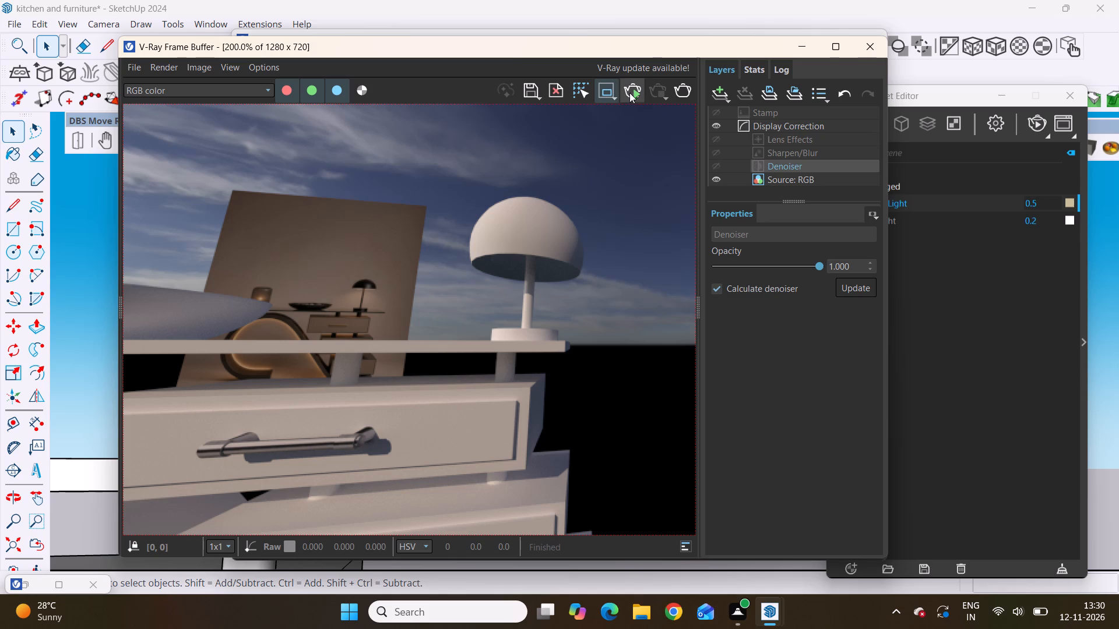
pyautogui.click(634, 93)
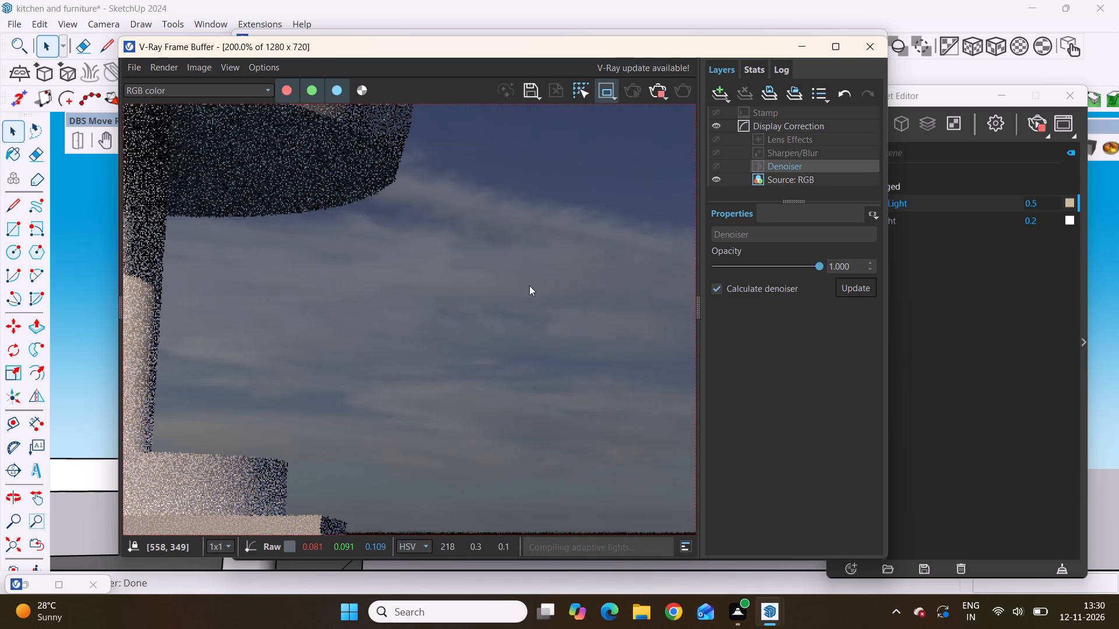
# Examine the lamp's shade, stem and base in the new render at several magnifications, and try adjusting the render region.
pyautogui.scroll(-4, 530, 285)
pyautogui.scroll(5, 425, 323)
pyautogui.scroll(-4, 441, 295)
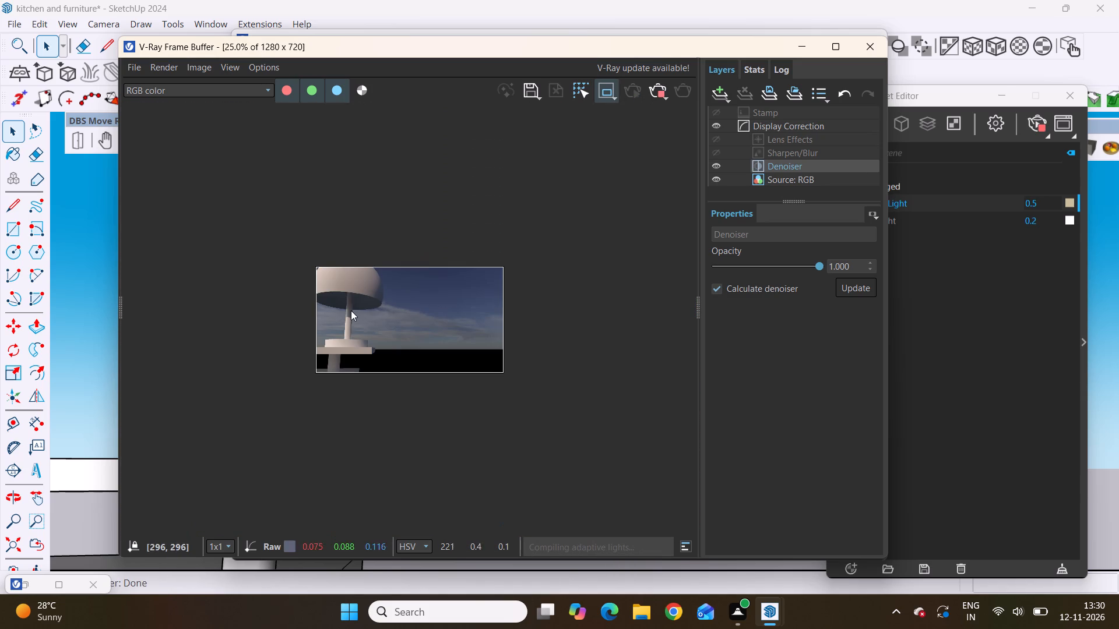
pyautogui.scroll(4, 350, 310)
pyautogui.scroll(-3, 350, 309)
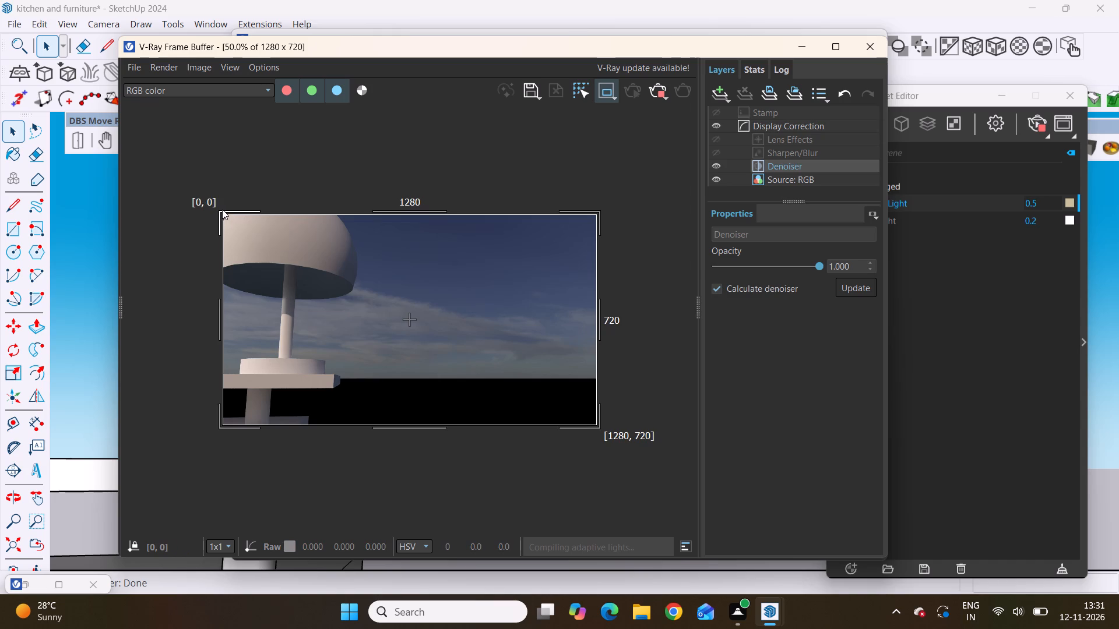
pyautogui.moveTo(222, 209); pyautogui.dragTo(163, 170)
pyautogui.scroll(3, 264, 221)
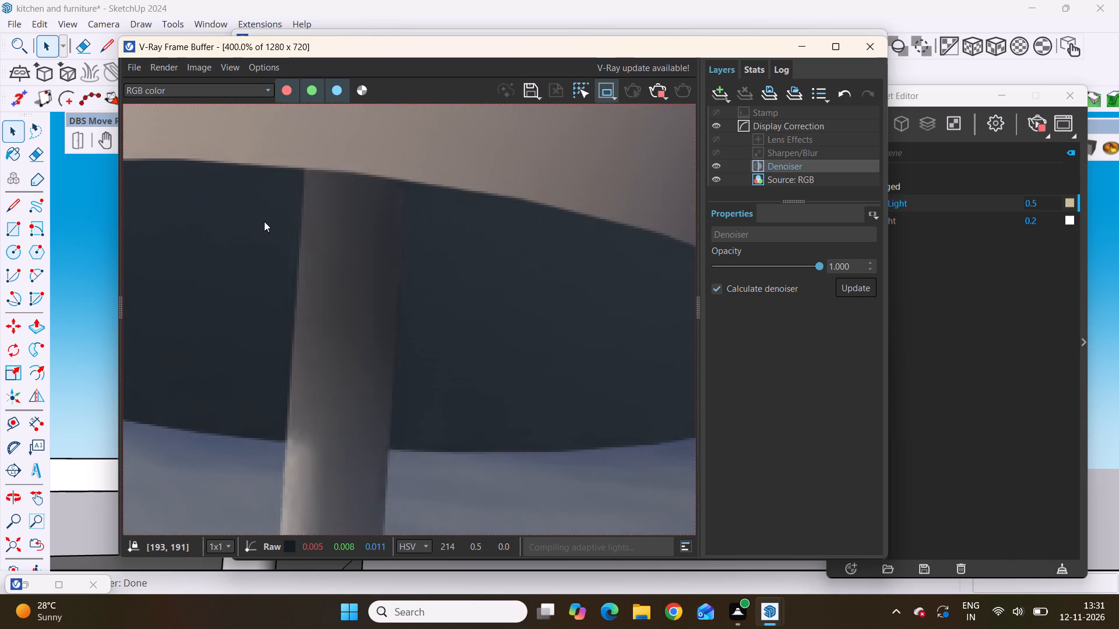
pyautogui.scroll(-3, 264, 221)
pyautogui.moveTo(277, 275); pyautogui.dragTo(303, 178, button='middle')
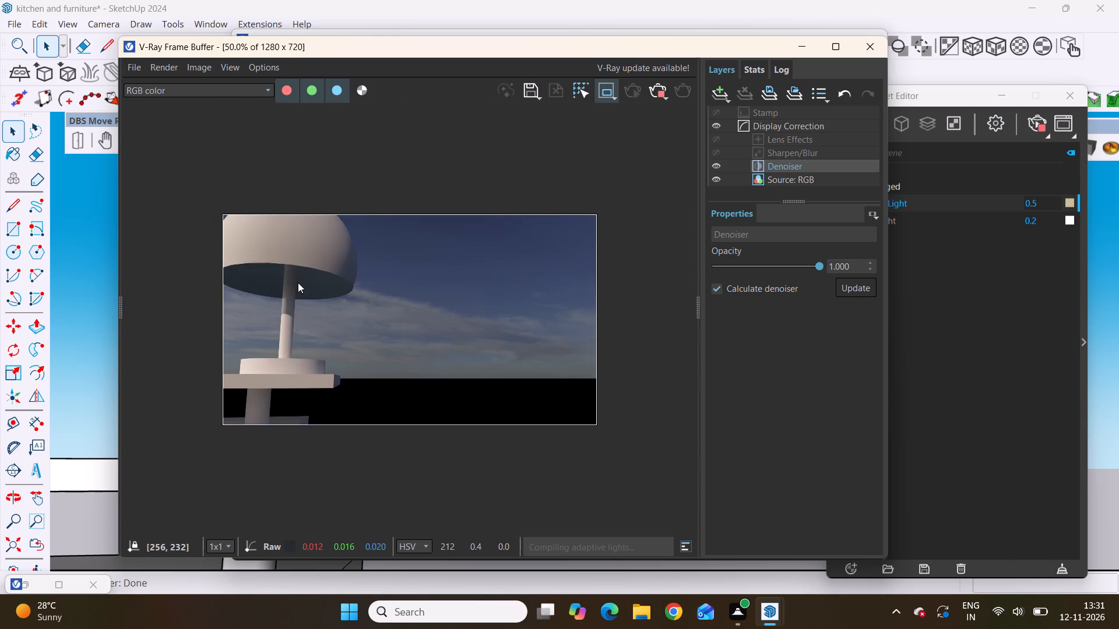
pyautogui.scroll(5, 298, 282)
pyautogui.scroll(-7, 298, 282)
pyautogui.scroll(2, 413, 313)
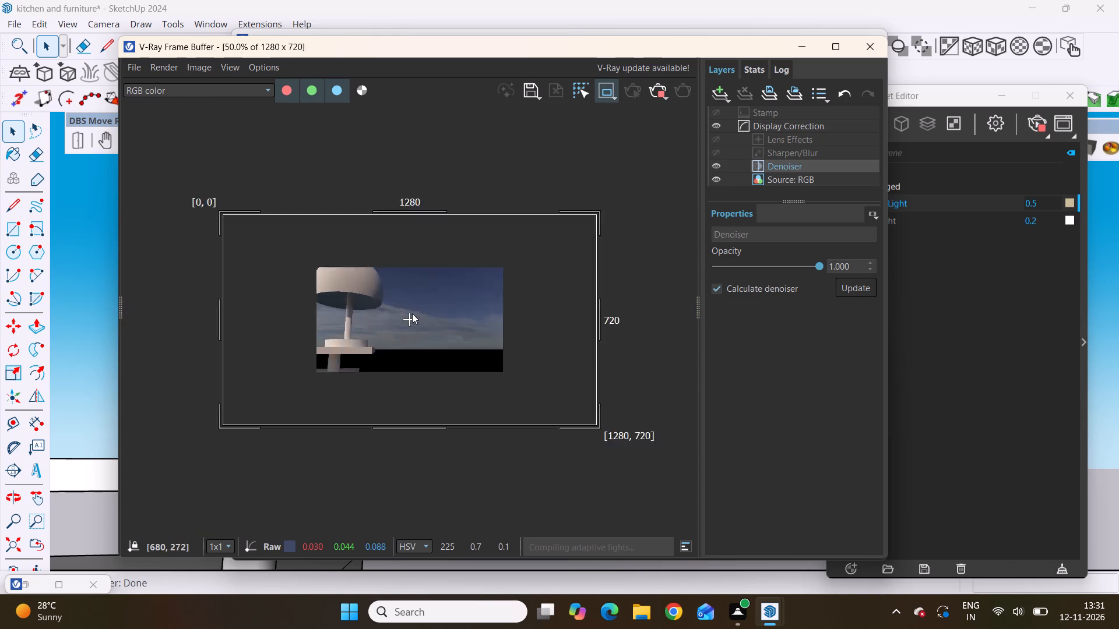
pyautogui.scroll(2, 412, 313)
pyautogui.scroll(-2, 412, 313)
pyautogui.scroll(2, 326, 366)
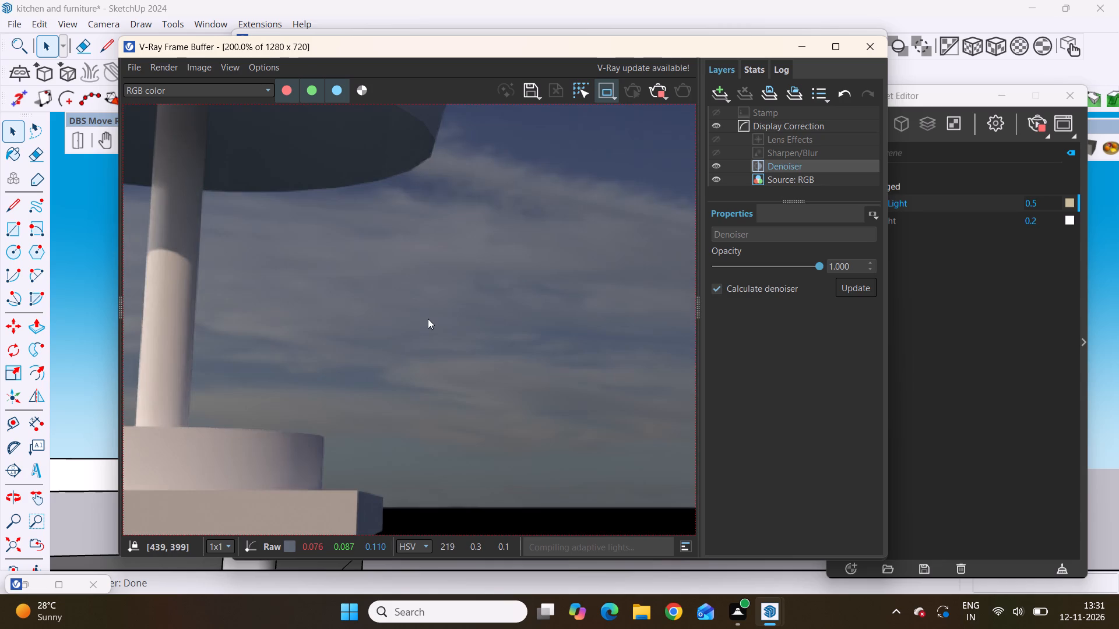
pyautogui.press('space')
pyautogui.hotkey('ctrl', 'z')
pyautogui.hotkey('ctrl', 'z')
pyautogui.scroll(-6, 469, 287)
pyautogui.scroll(4, 413, 338)
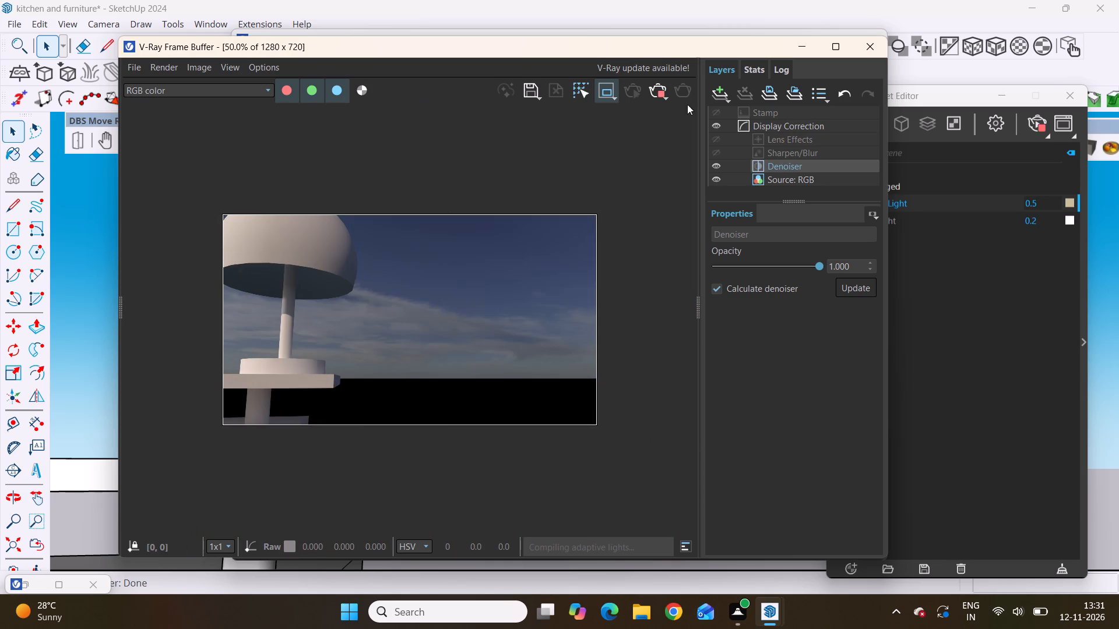
# Turn off region rendering and turn on follow-mouse mode in the frame buffer.
pyautogui.click(607, 98)
pyautogui.click(580, 93)
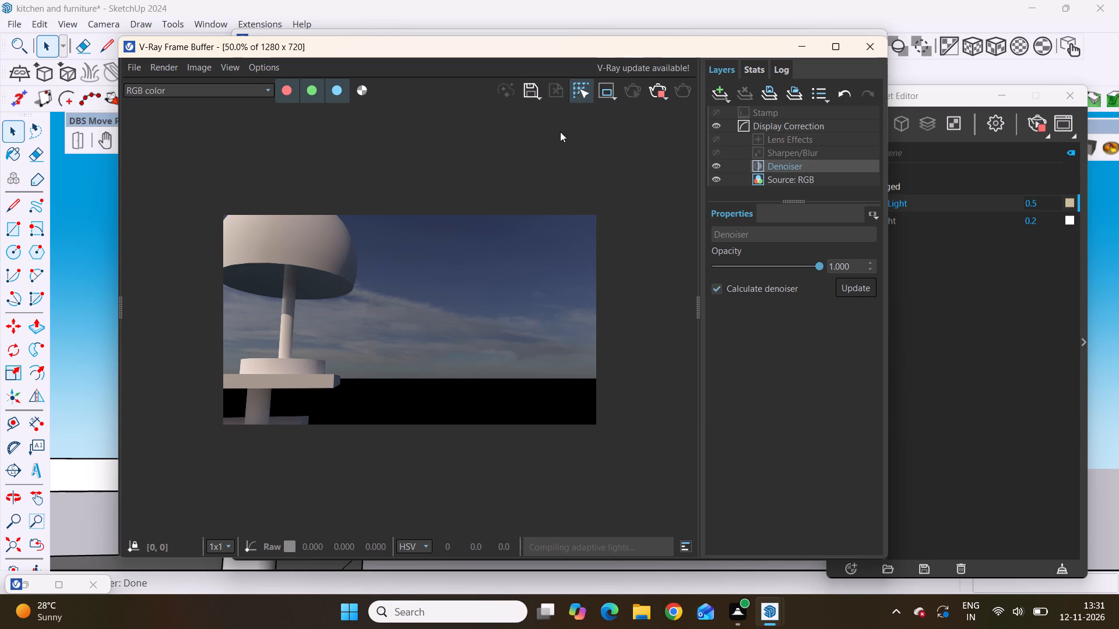
pyautogui.scroll(4, 437, 243)
pyautogui.scroll(-5, 437, 243)
pyautogui.scroll(-1, 451, 320)
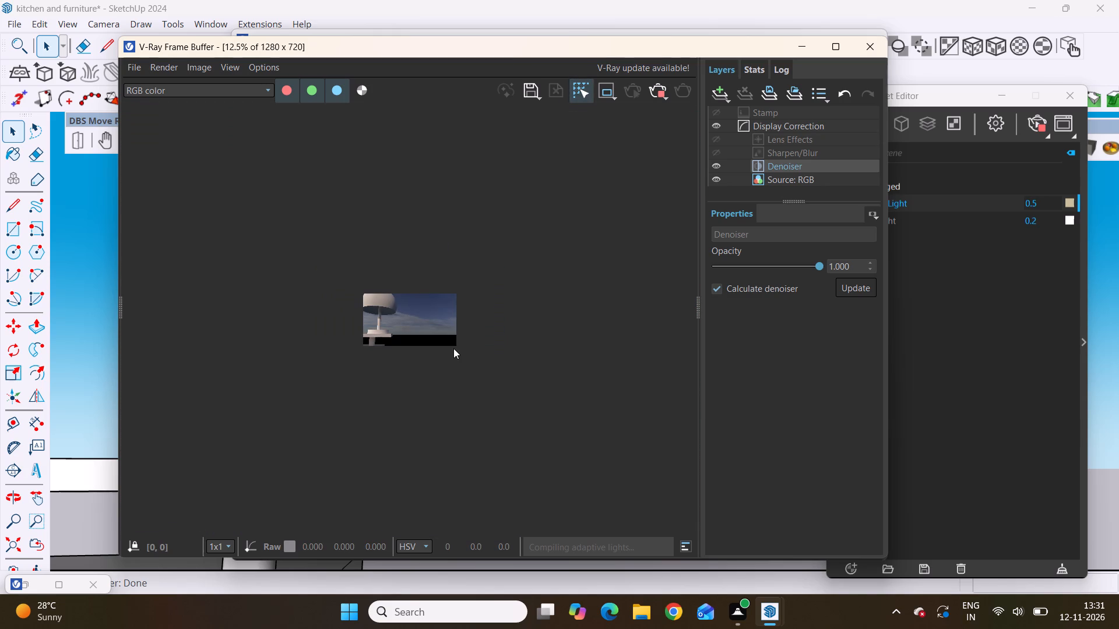
pyautogui.press('space')
pyautogui.press('space')
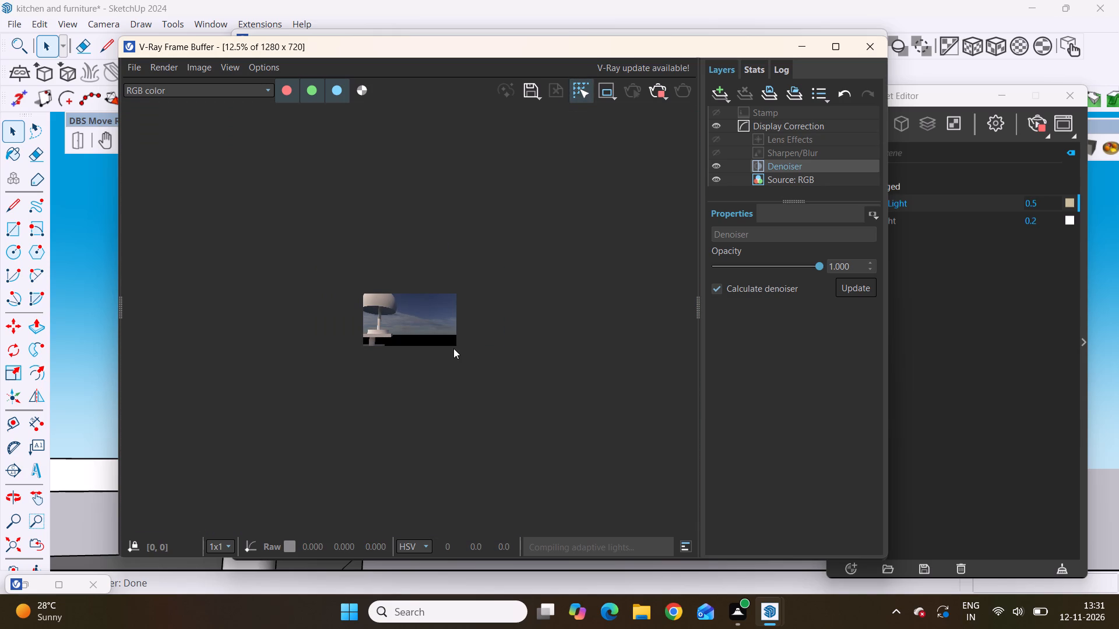
# Close the V-Ray Frame Buffer, Log Window and Asset Editor to return to the lamp in the model.
pyautogui.click(864, 53)
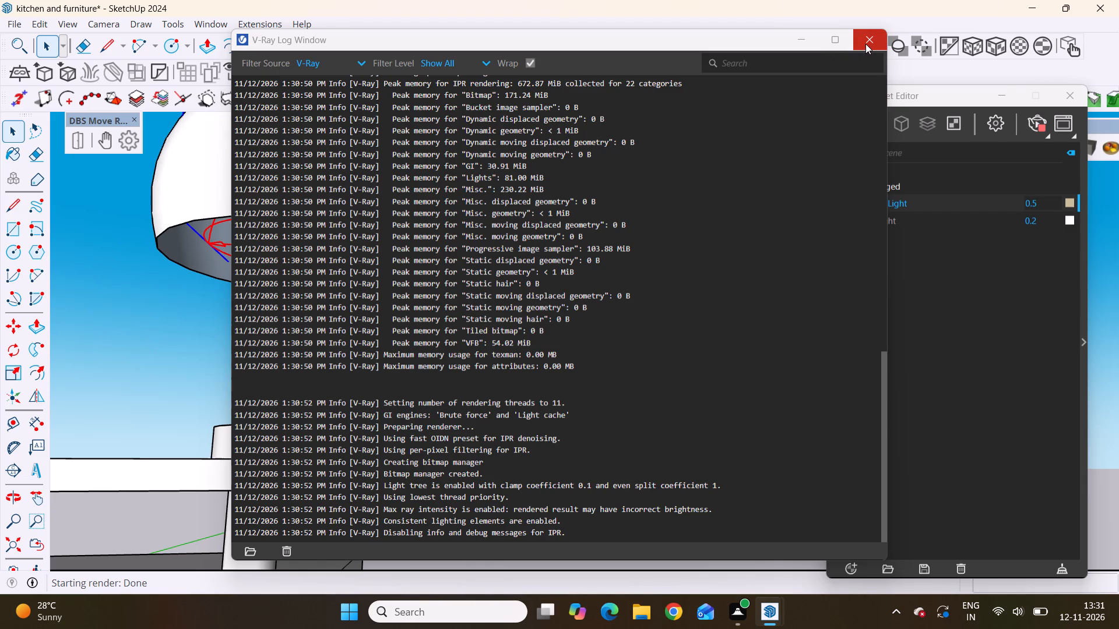
pyautogui.click(865, 44)
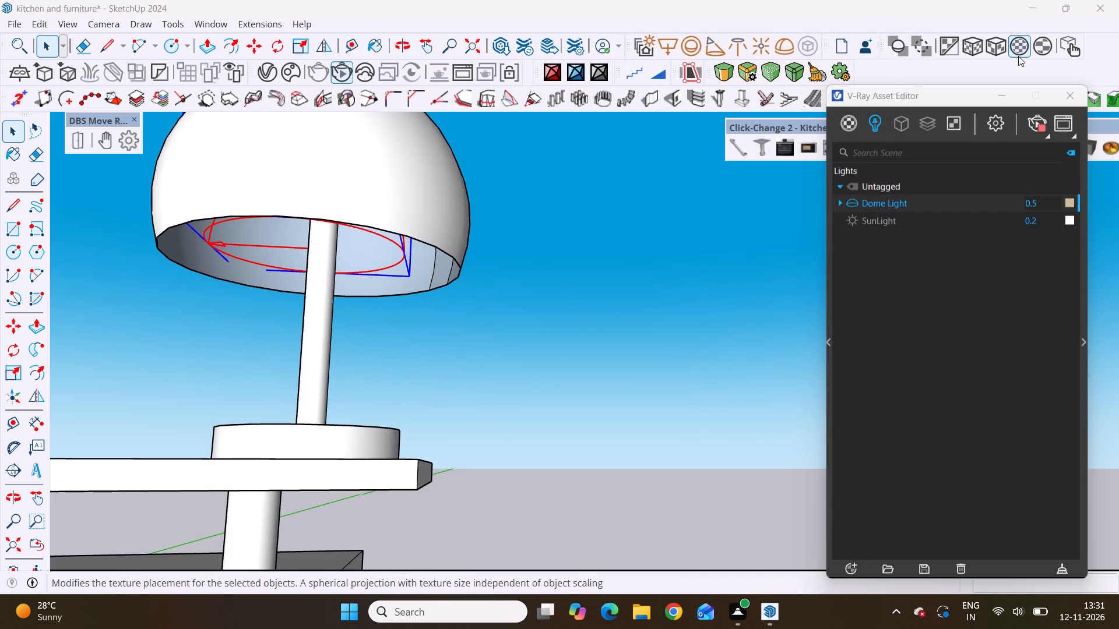
pyautogui.scroll(5, 1018, 54)
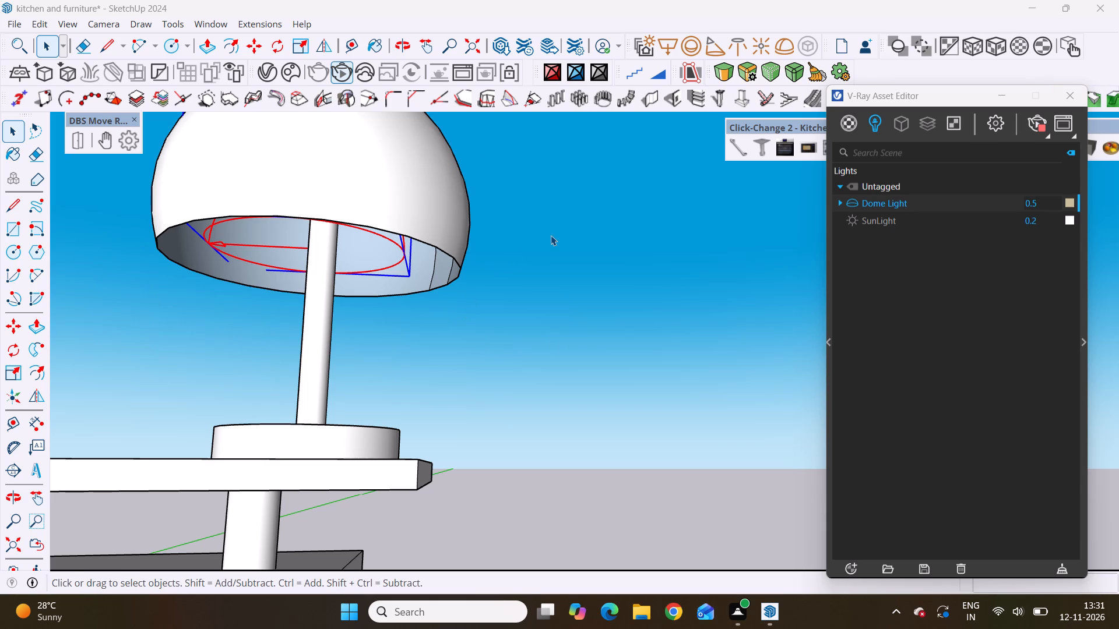
pyautogui.scroll(1, 551, 235)
pyautogui.scroll(-3, 518, 264)
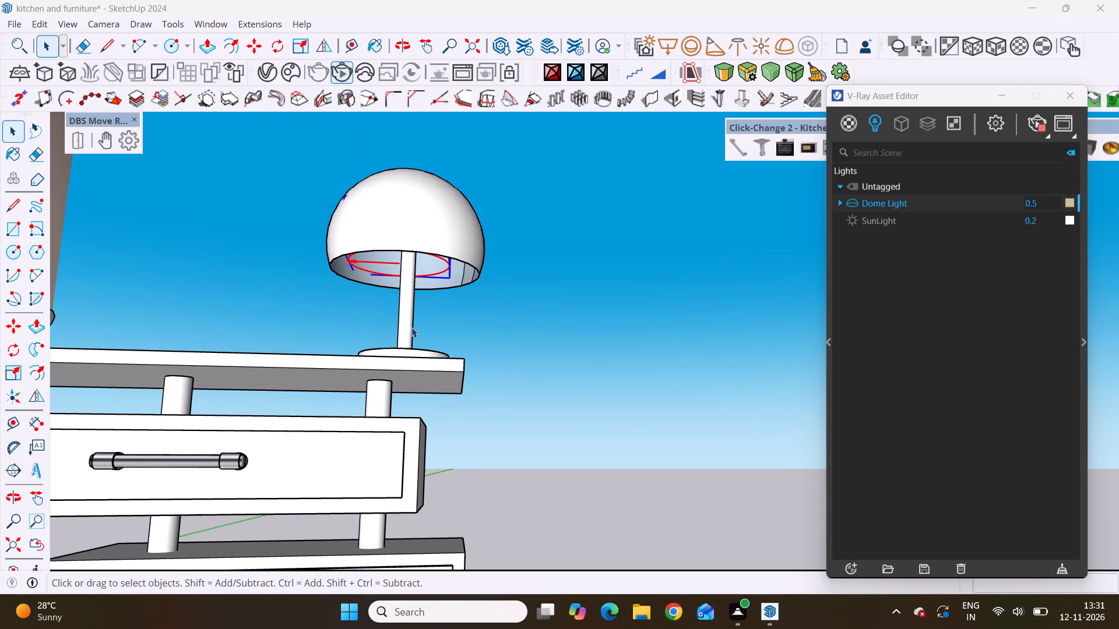
pyautogui.scroll(4, 413, 302)
pyautogui.scroll(4, 441, 243)
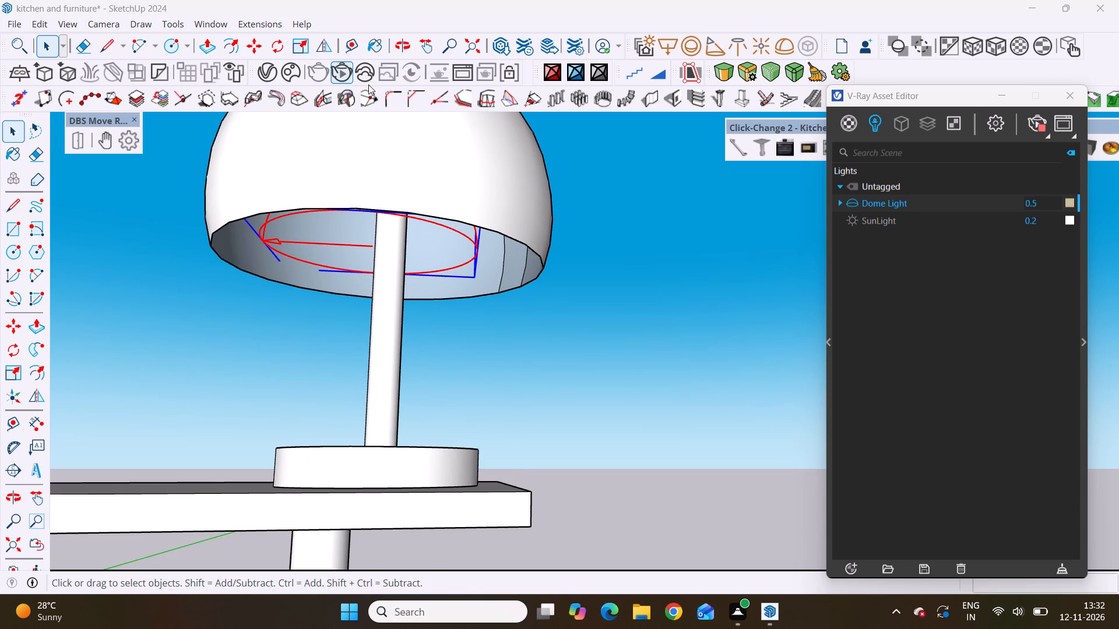
pyautogui.click(1078, 94)
# Select the circular light inside the lampshade, separately from the shade itself.
pyautogui.scroll(-1, 505, 296)
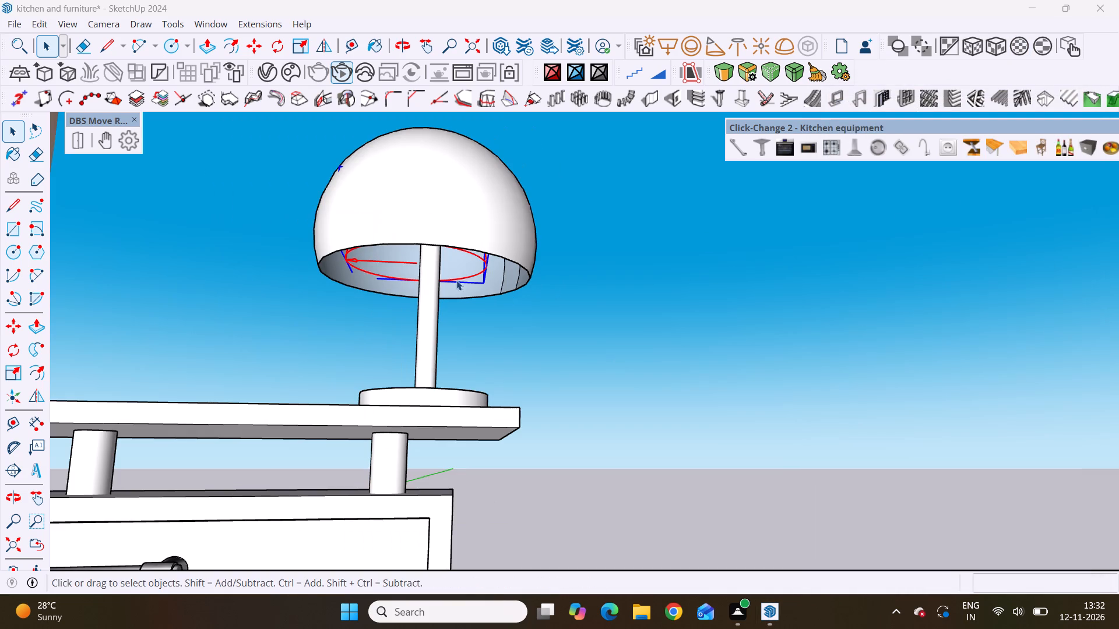
pyautogui.click(474, 264)
pyautogui.scroll(4, 478, 268)
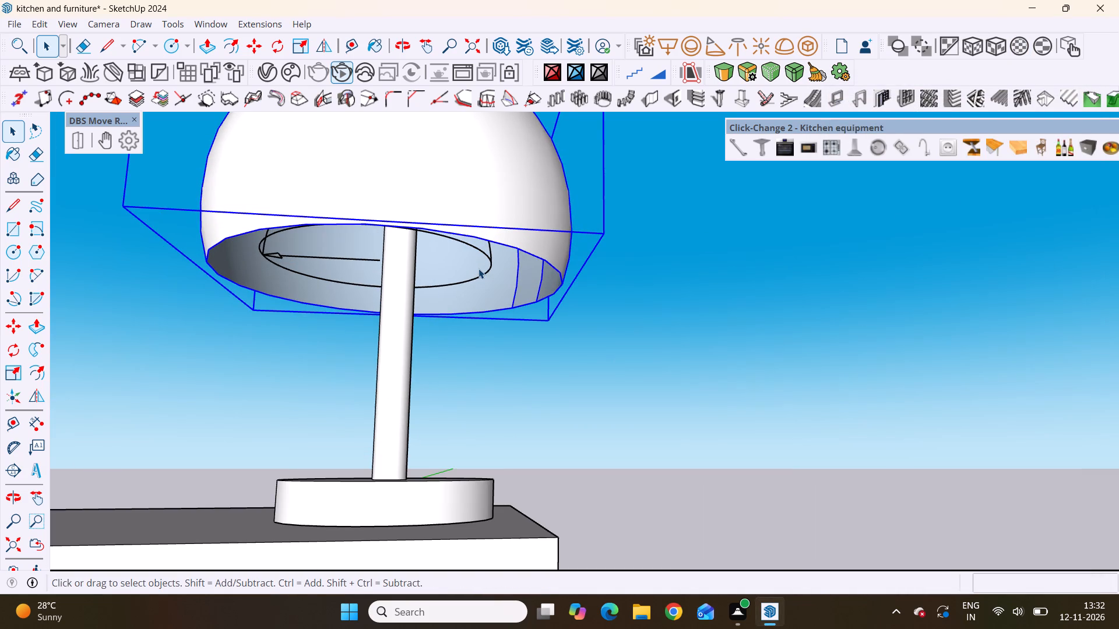
pyautogui.click(717, 263)
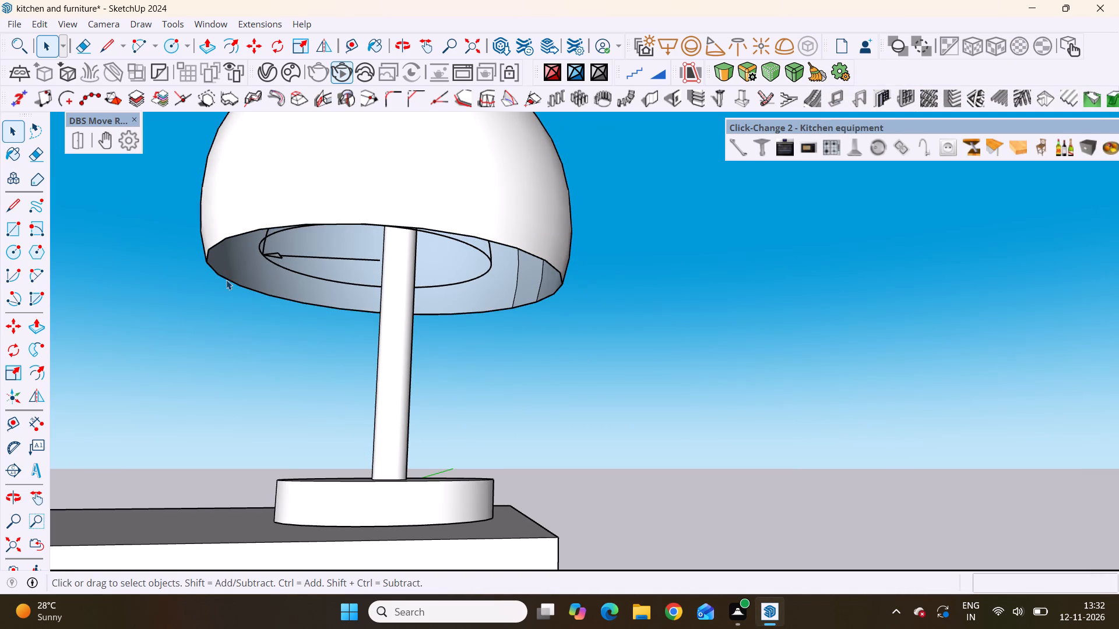
pyautogui.click(273, 255)
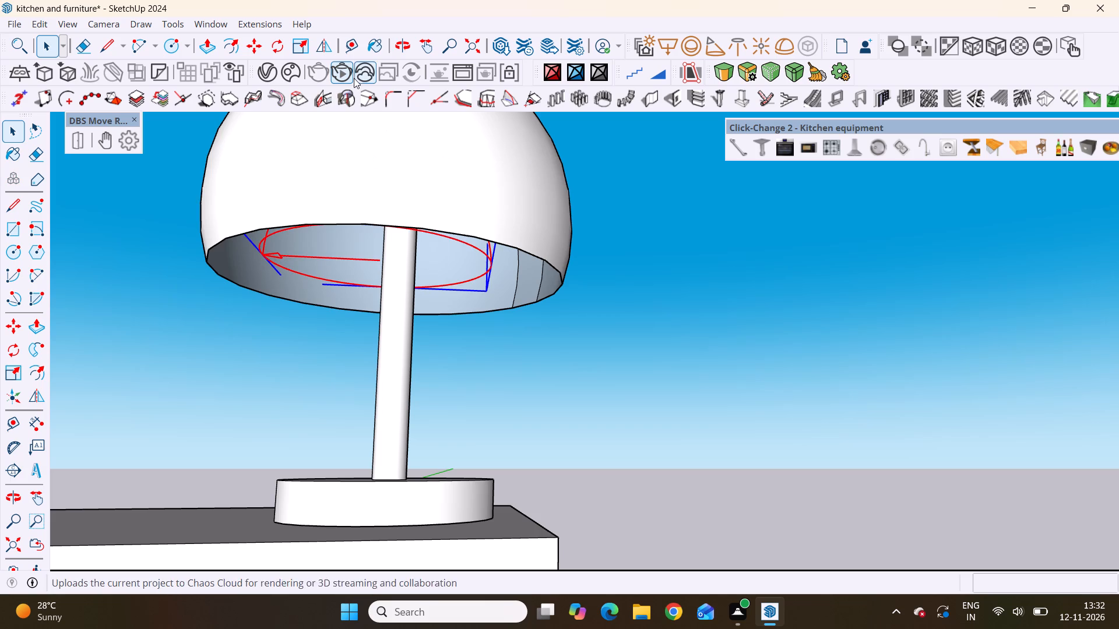
# Open the V-Ray Asset Editor, and stop and restart interactive rendering from the current lamp close-up.
pyautogui.click(273, 72)
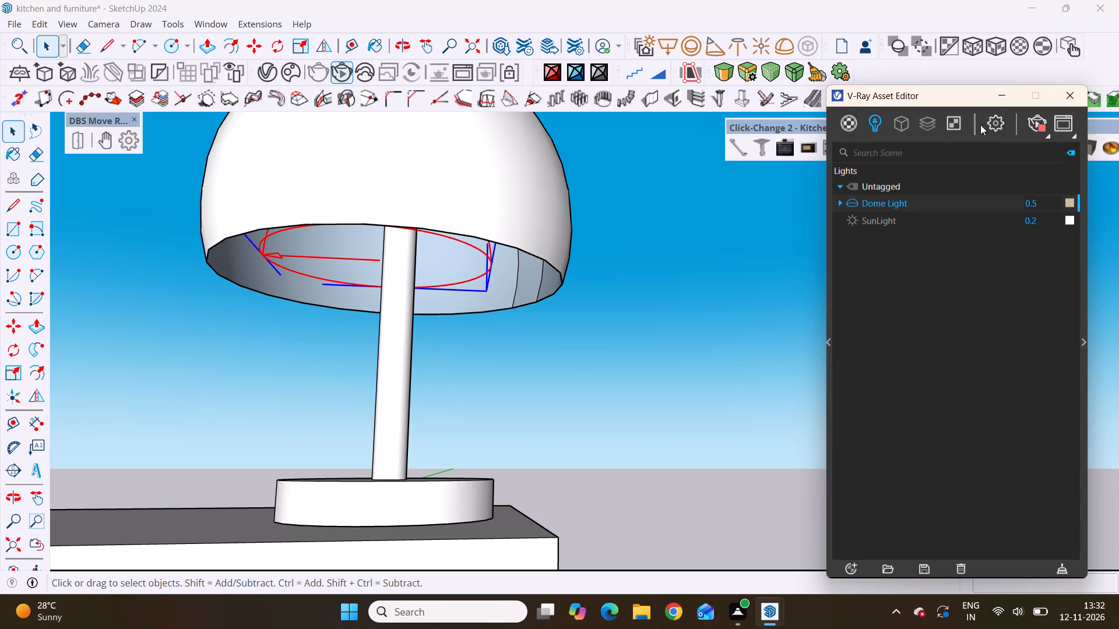
pyautogui.click(1048, 139)
pyautogui.click(1036, 166)
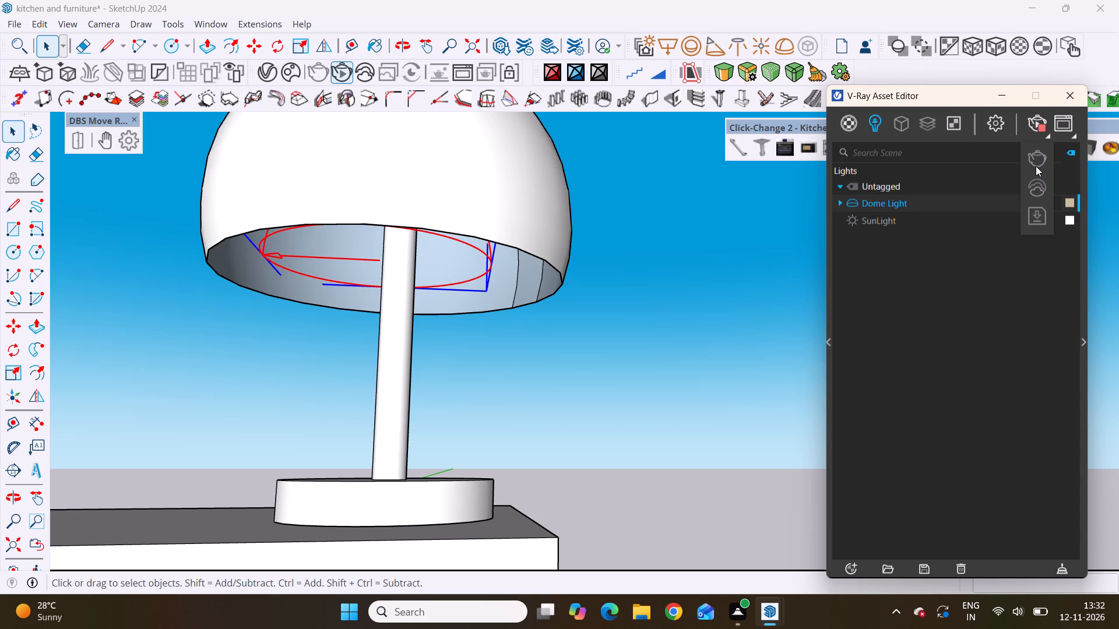
pyautogui.click(343, 71)
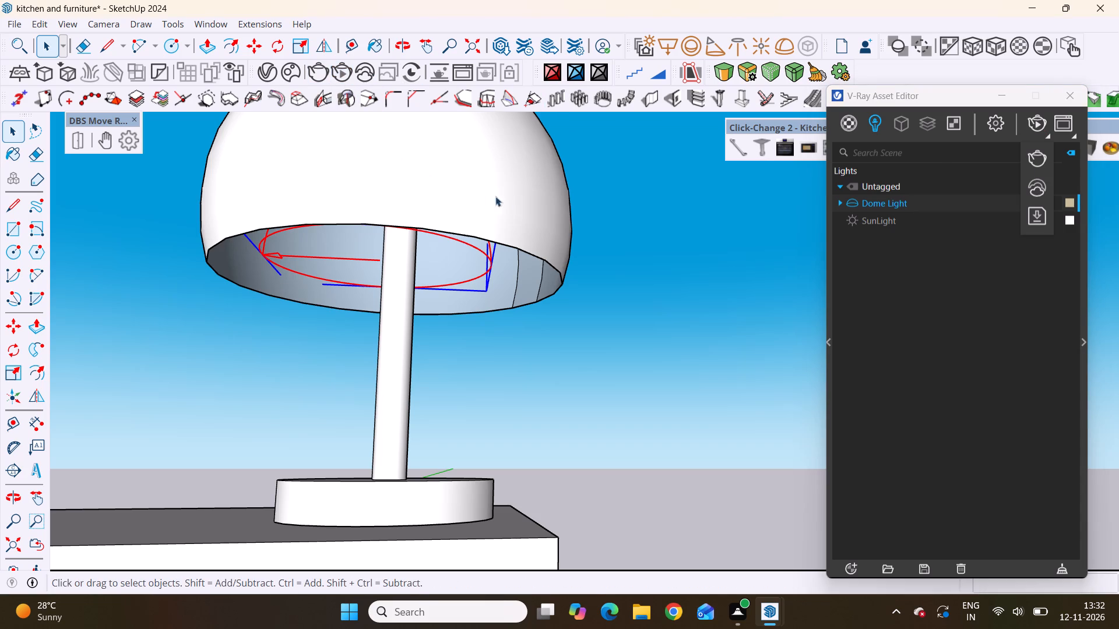
pyautogui.click(340, 76)
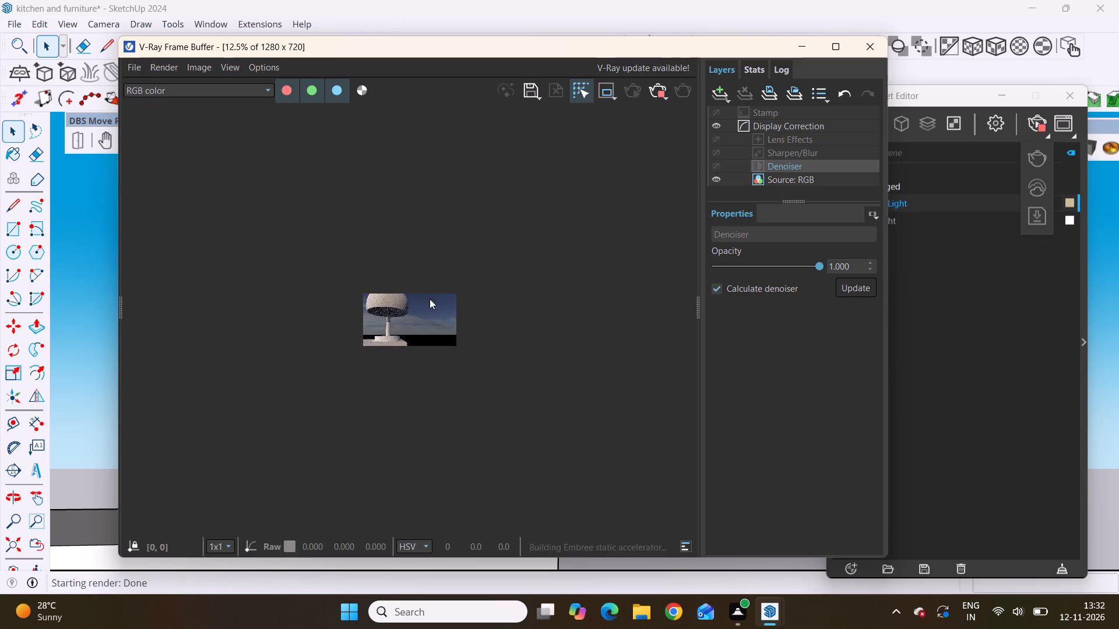
# Examine the lamp's shade underside, stem and base in the new render at several magnifications.
pyautogui.scroll(5, 383, 302)
pyautogui.scroll(-3, 383, 291)
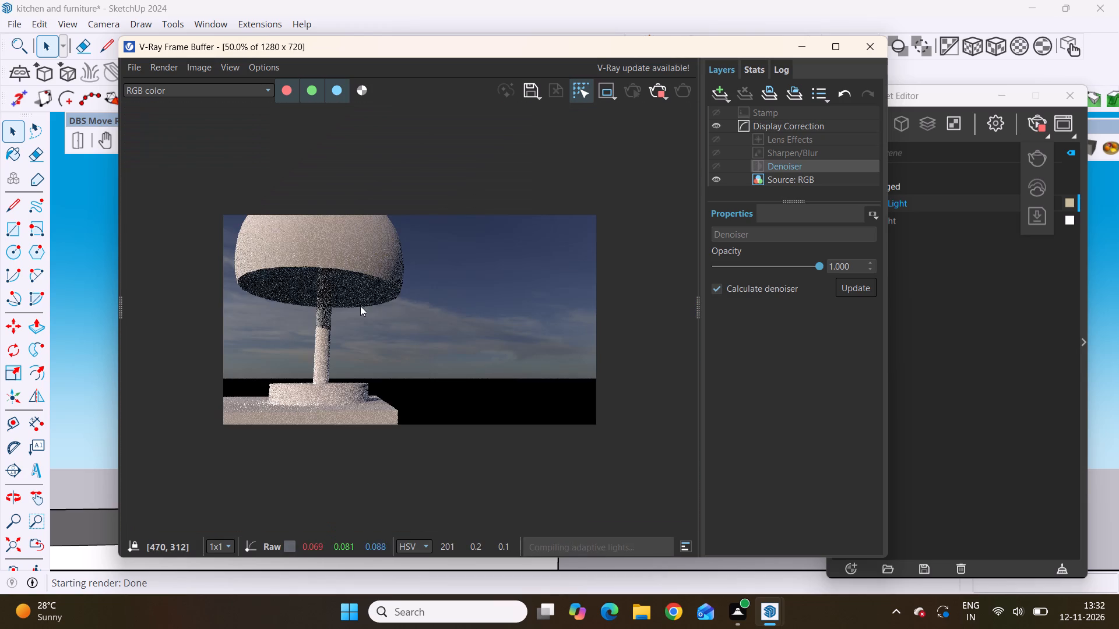
pyautogui.scroll(2, 349, 304)
pyautogui.scroll(-2, 345, 285)
pyautogui.moveTo(349, 270); pyautogui.dragTo(361, 151, button='middle')
pyautogui.scroll(3, 350, 265)
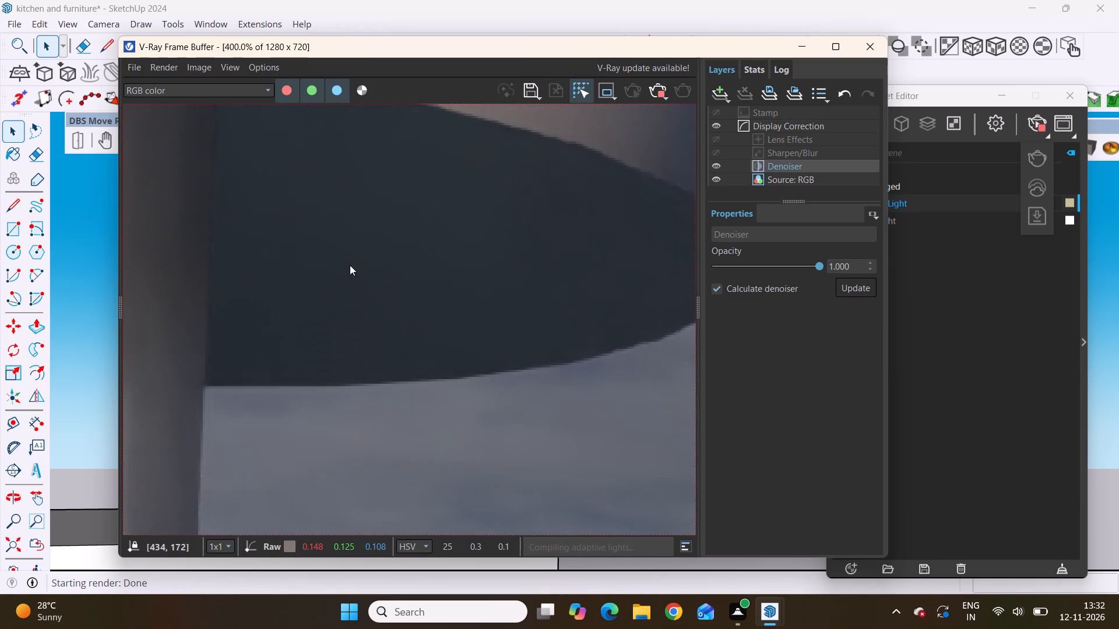
pyautogui.scroll(-2, 350, 265)
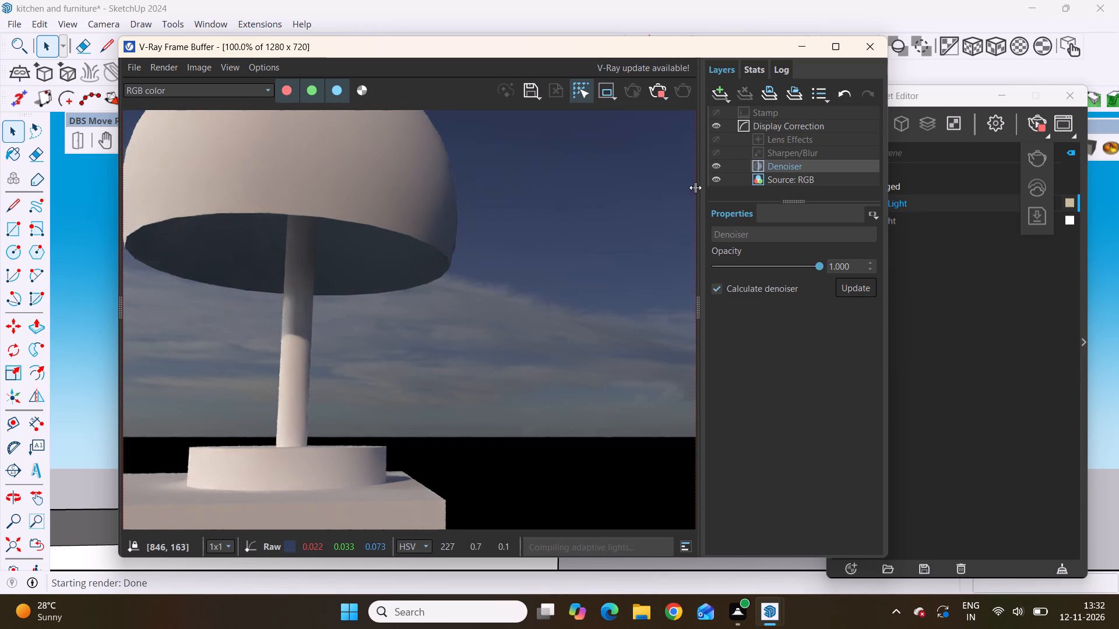
# Add a MultiMatte mask to the Denoiser layer in the frame buffer.
pyautogui.click(727, 210)
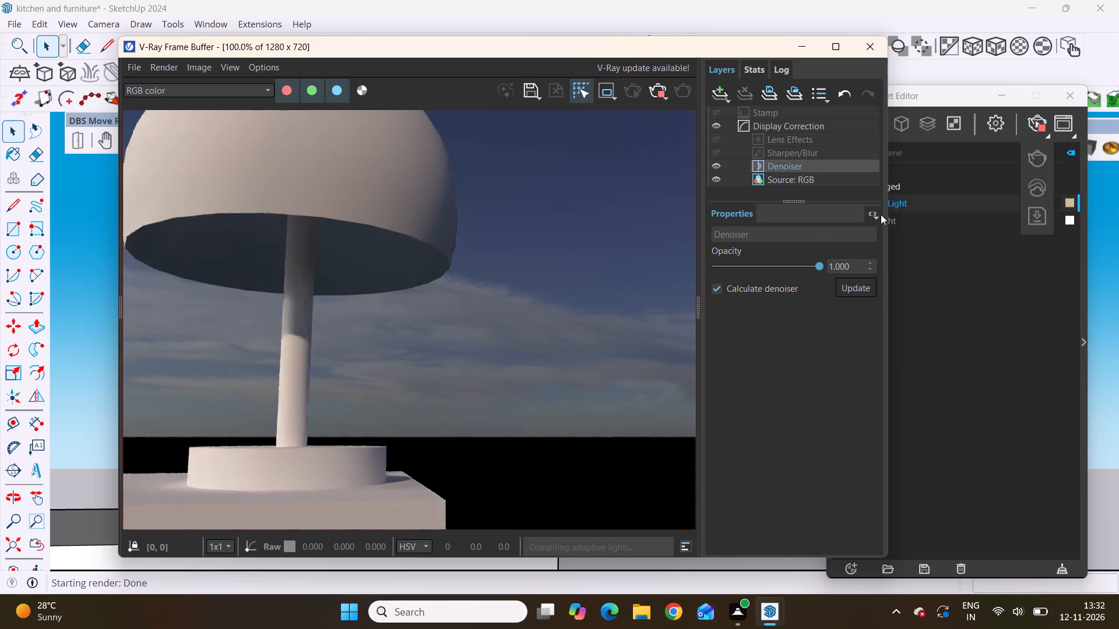
pyautogui.click(881, 214)
pyautogui.click(878, 217)
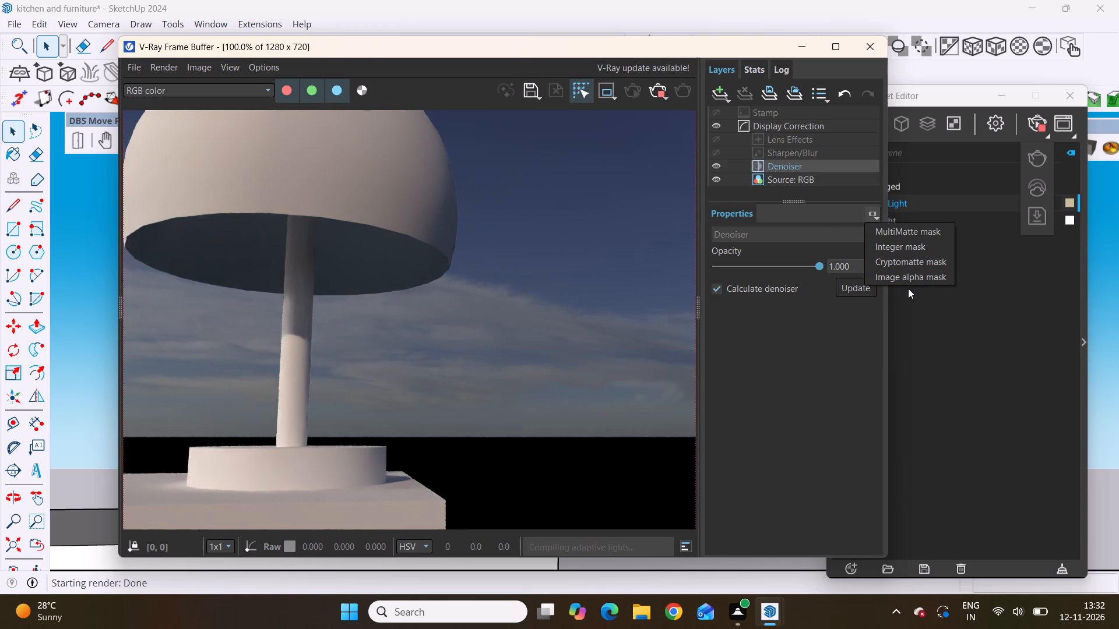
pyautogui.click(882, 234)
pyautogui.scroll(3, 768, 327)
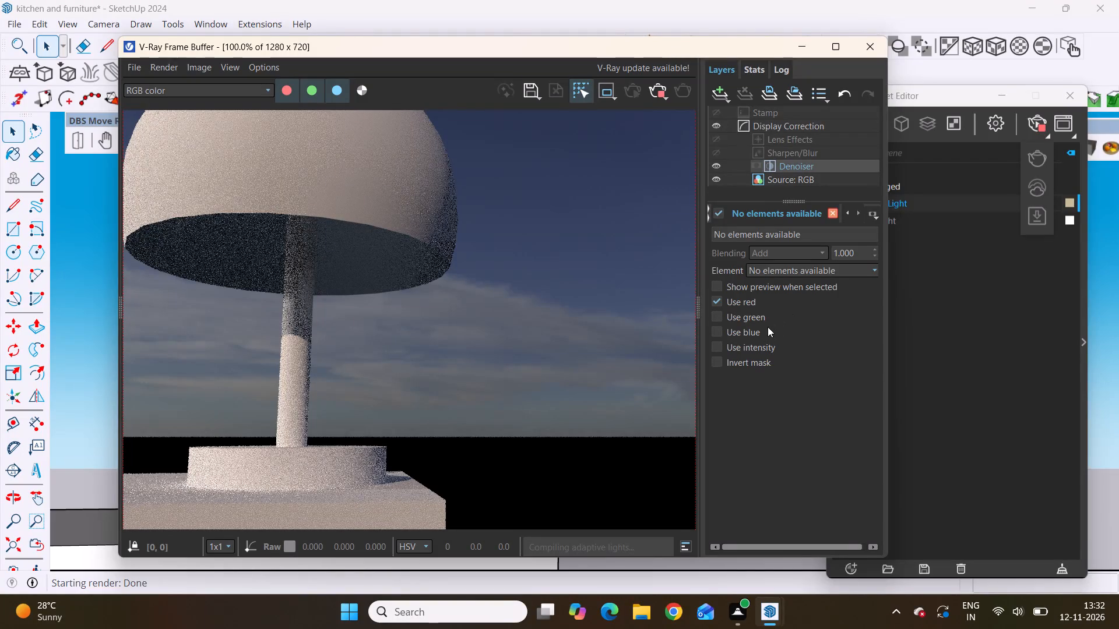
pyautogui.scroll(-4, 768, 314)
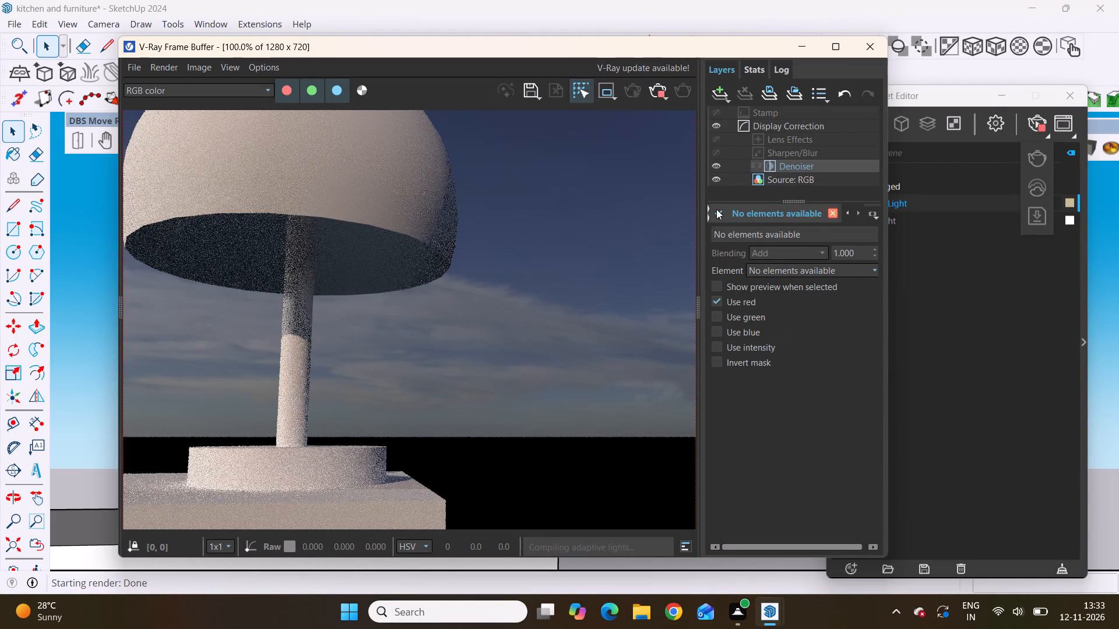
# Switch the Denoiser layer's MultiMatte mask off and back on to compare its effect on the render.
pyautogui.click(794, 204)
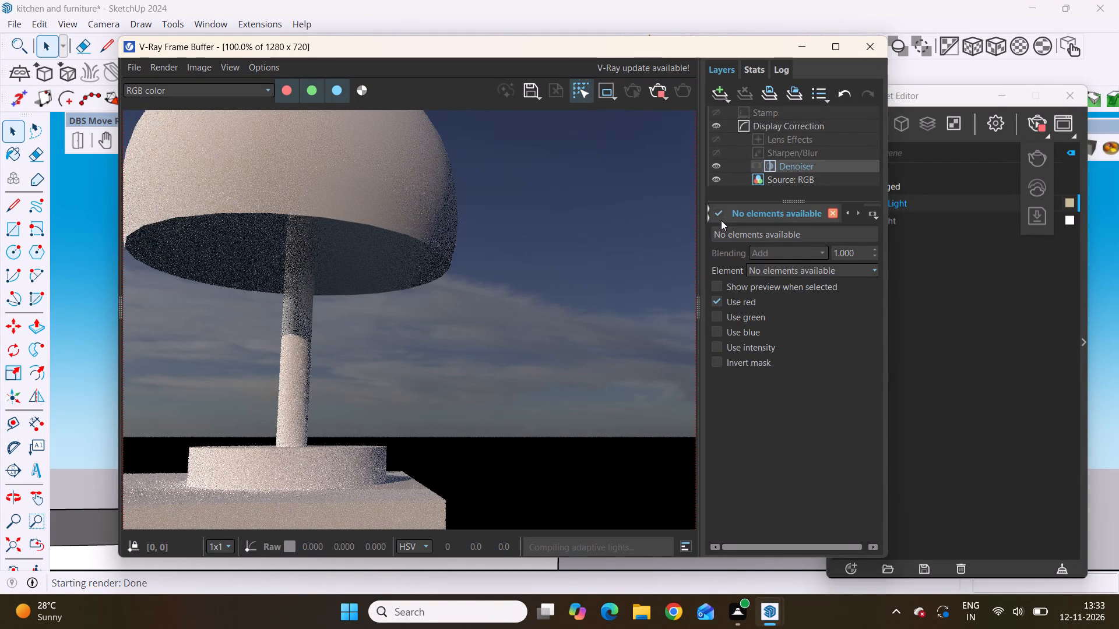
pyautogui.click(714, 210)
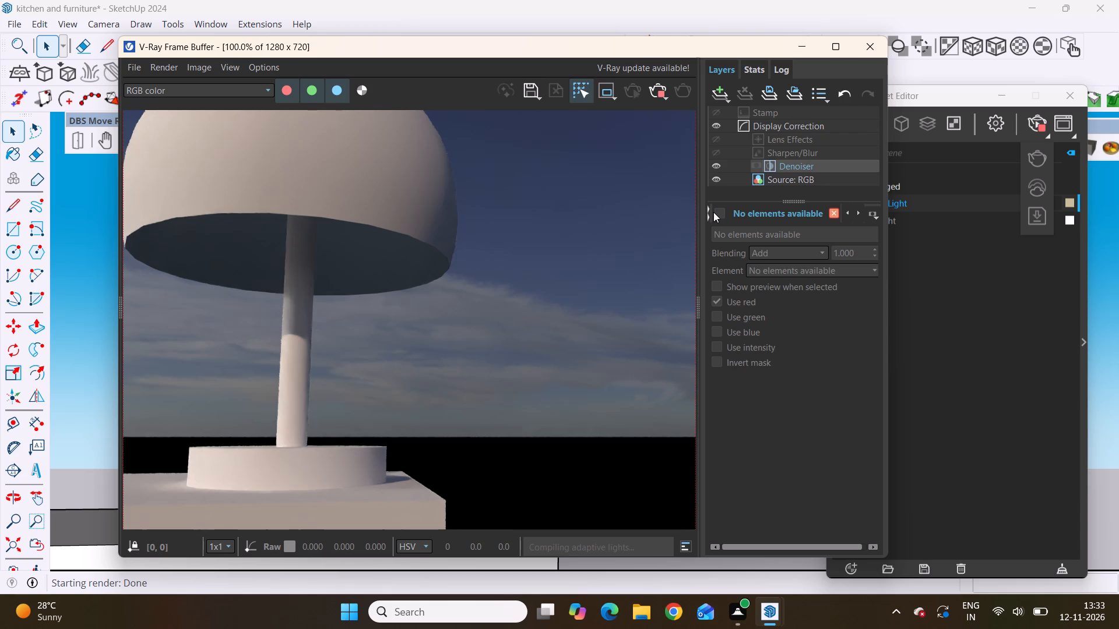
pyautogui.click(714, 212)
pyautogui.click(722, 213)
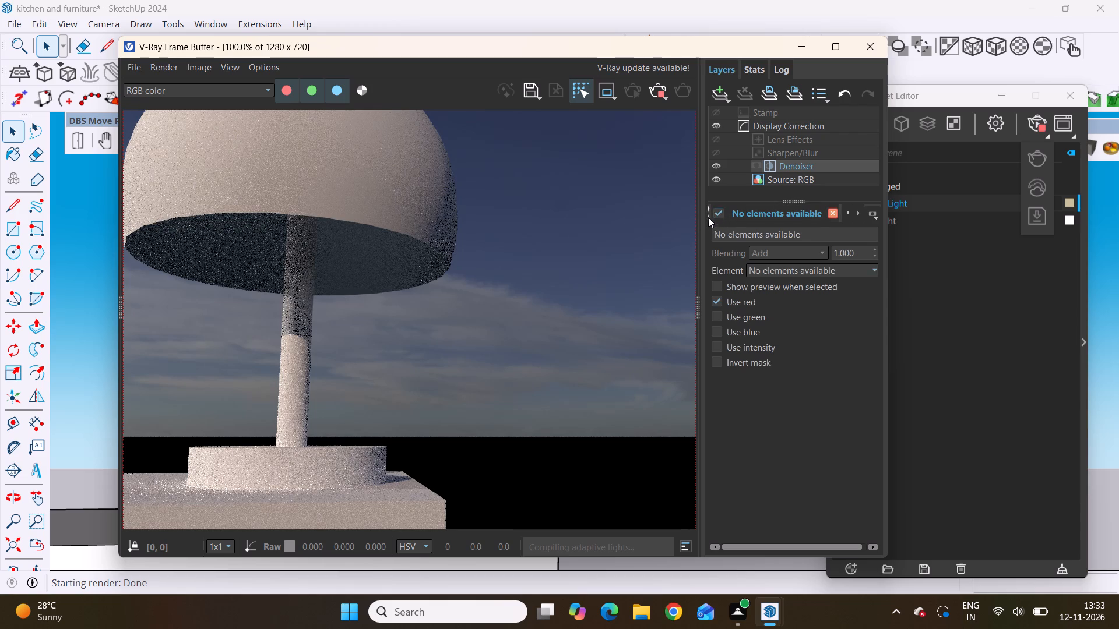
# Review the Denoiser layer's opacity and calculation properties alongside its mask settings.
pyautogui.click(708, 216)
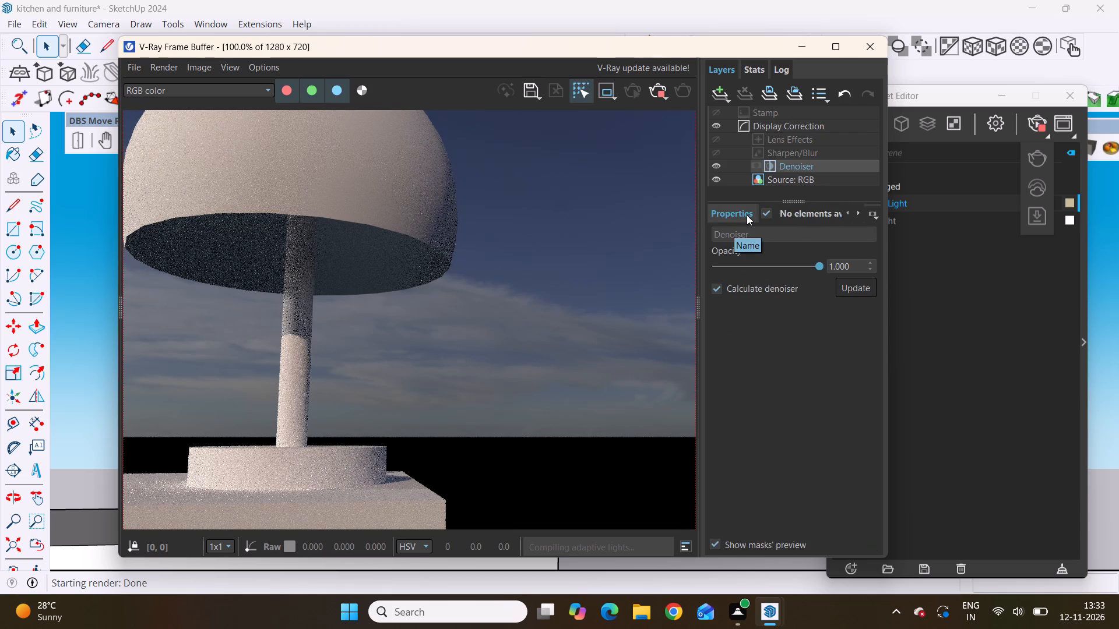
pyautogui.click(747, 215)
pyautogui.moveTo(747, 215); pyautogui.dragTo(765, 284)
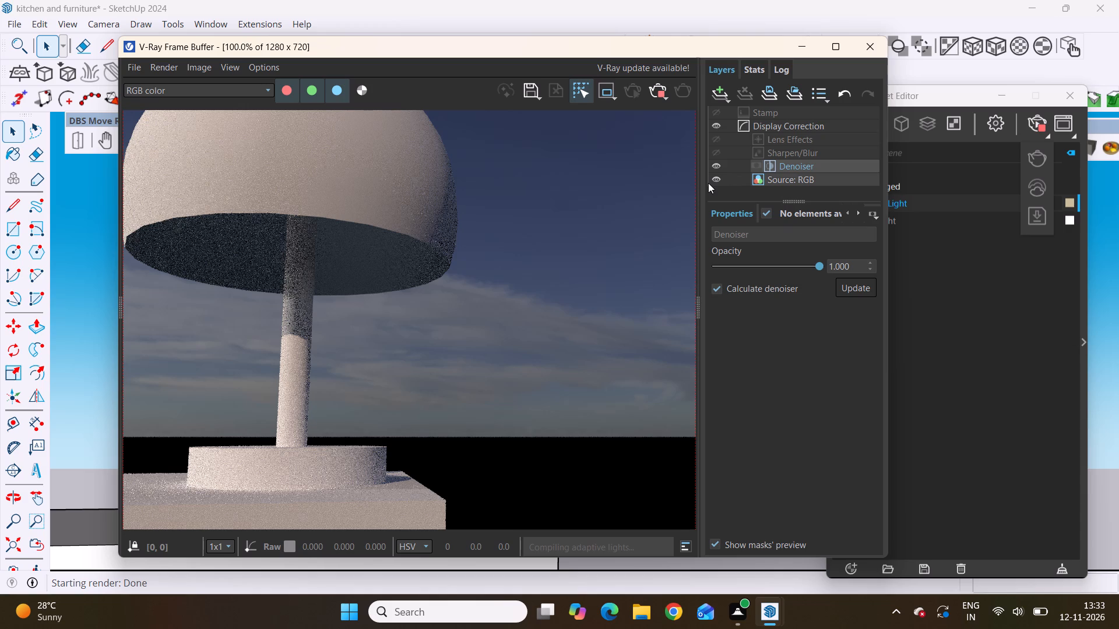
pyautogui.click(742, 238)
pyautogui.moveTo(722, 245); pyautogui.dragTo(731, 310)
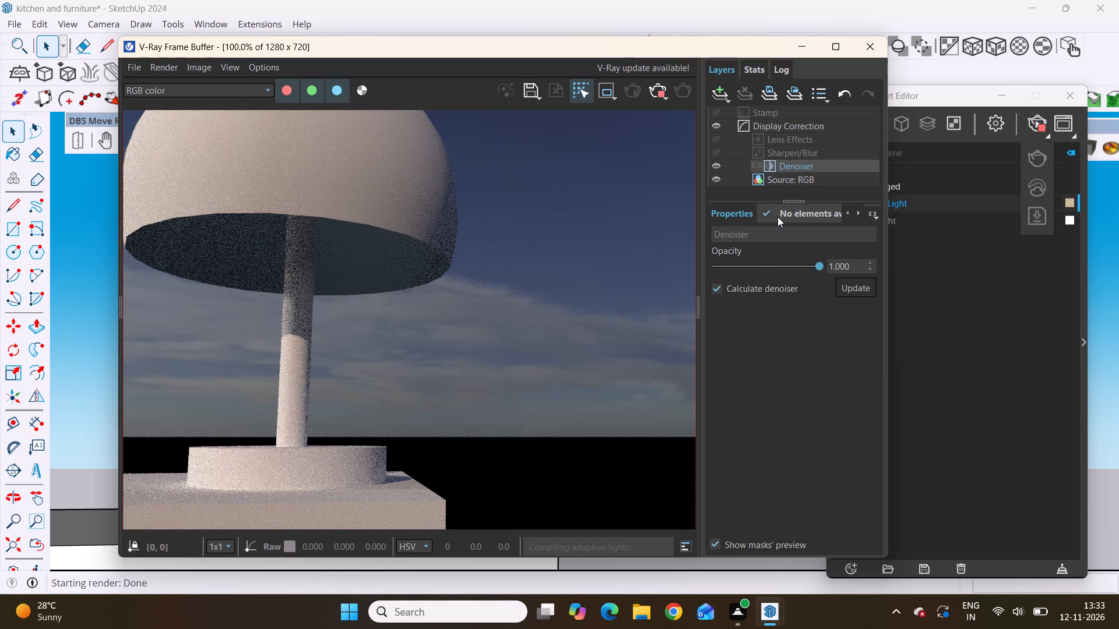
pyautogui.click(751, 233)
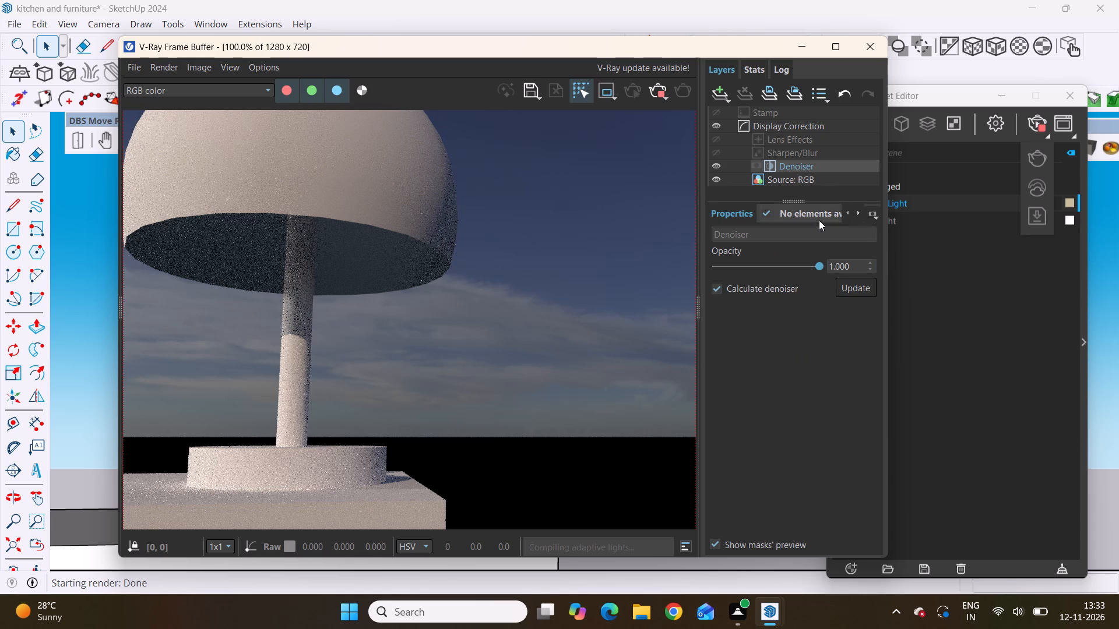
pyautogui.click(845, 210)
pyautogui.click(856, 211)
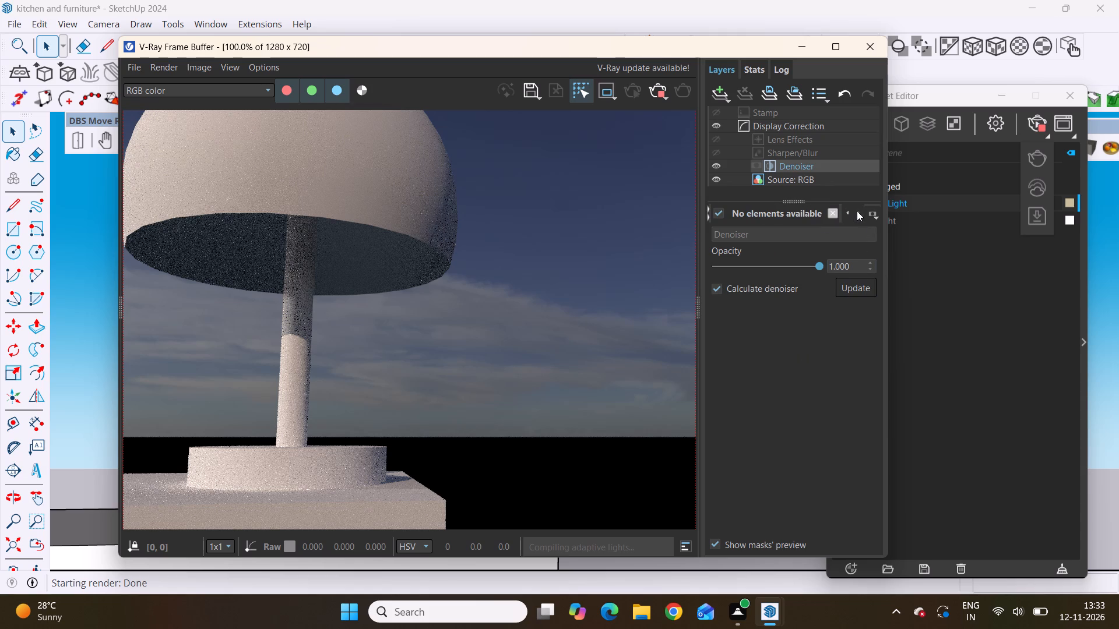
pyautogui.doubleClick(857, 211)
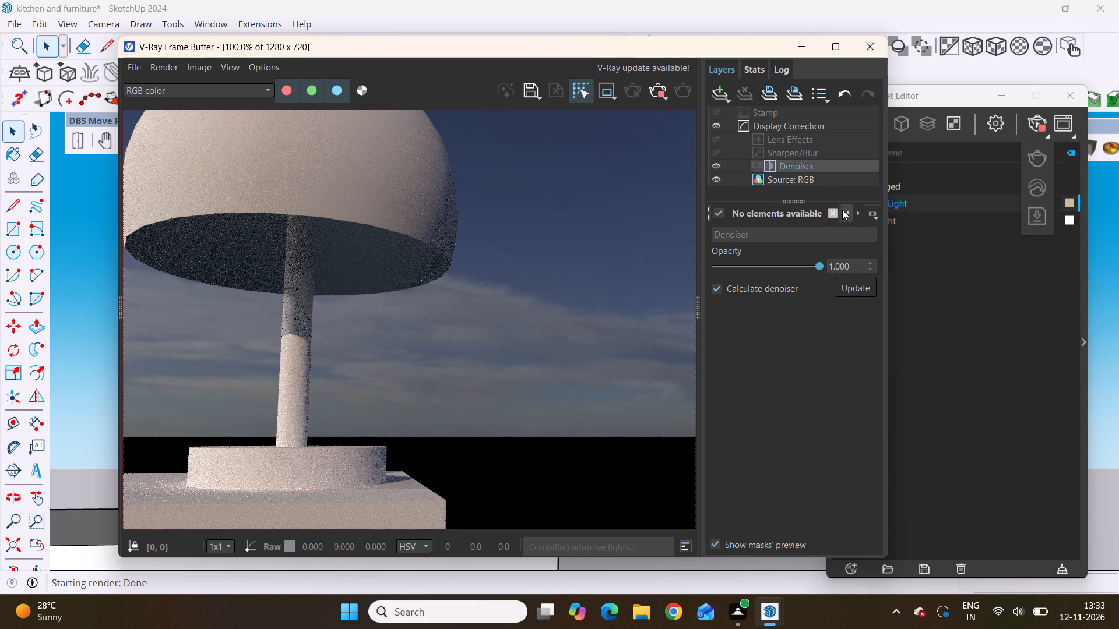
pyautogui.click(843, 209)
pyautogui.doubleClick(846, 213)
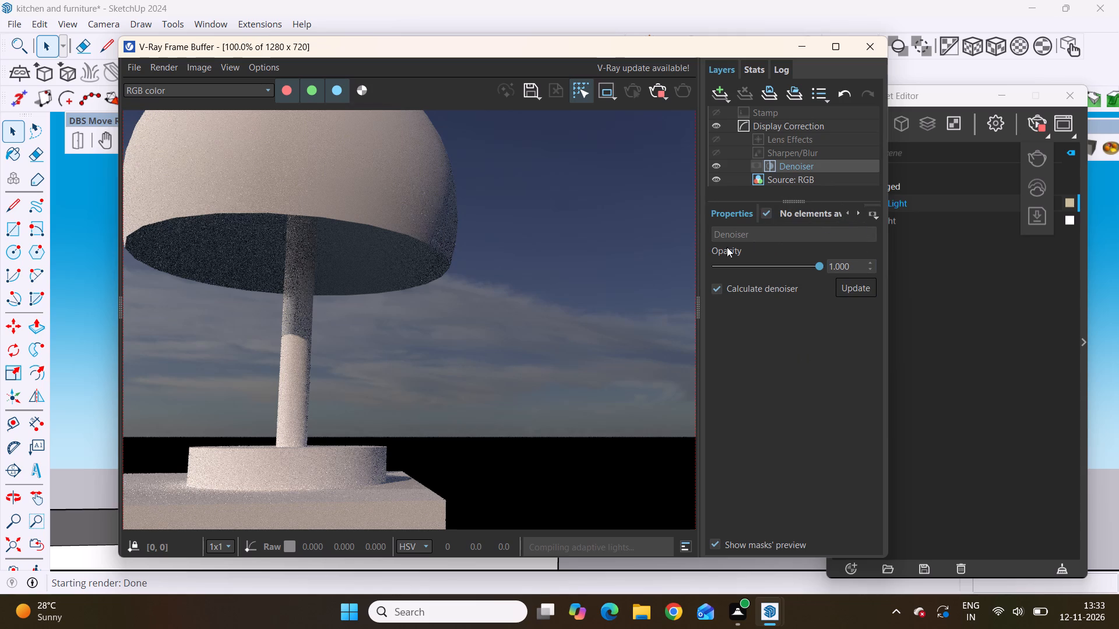
pyautogui.tripleClick(724, 218)
pyautogui.click(734, 231)
pyautogui.click(735, 248)
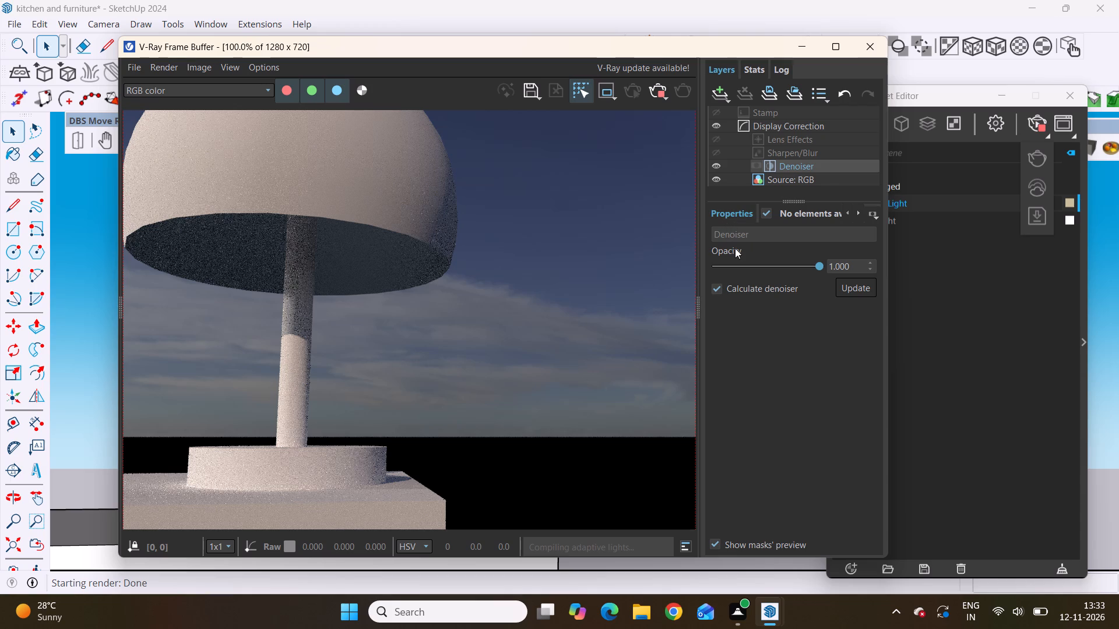
pyautogui.click(741, 256)
pyautogui.scroll(-2, 738, 234)
pyautogui.scroll(3, 738, 235)
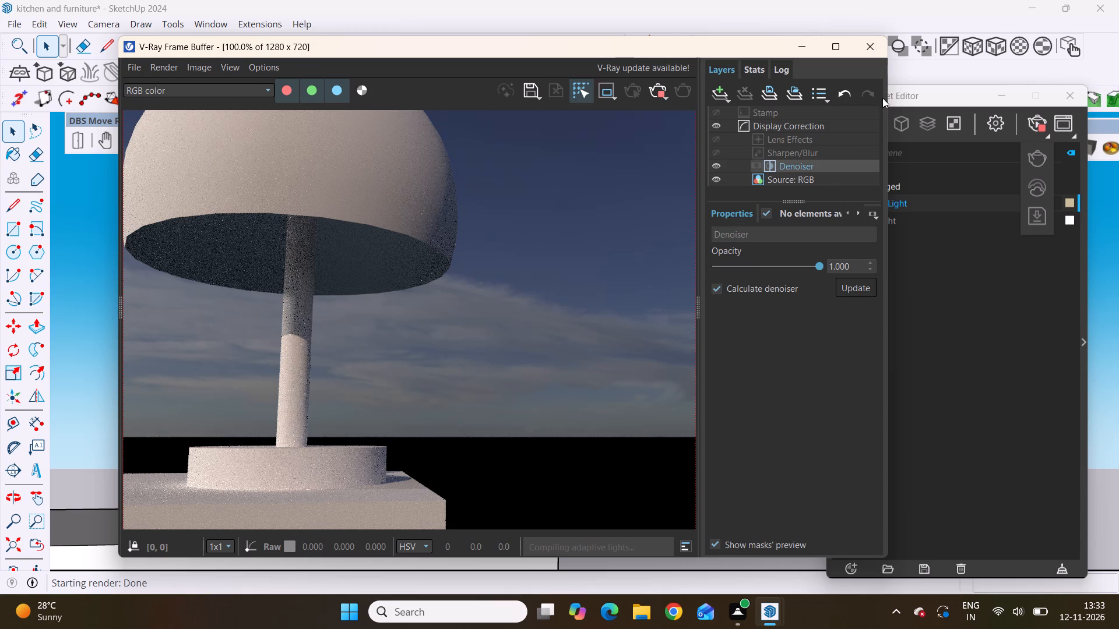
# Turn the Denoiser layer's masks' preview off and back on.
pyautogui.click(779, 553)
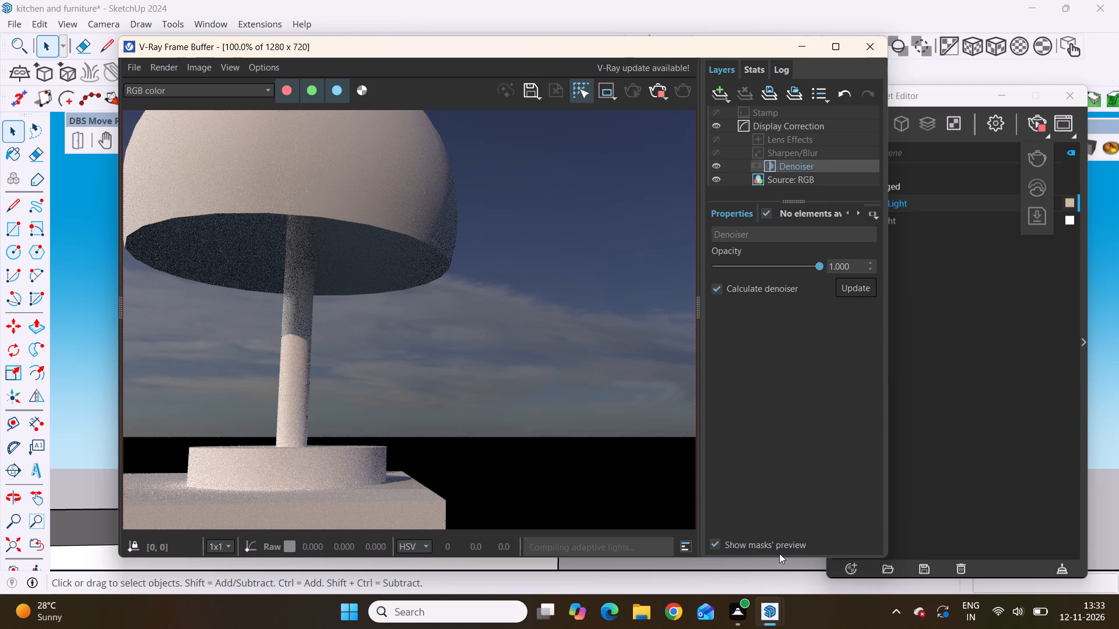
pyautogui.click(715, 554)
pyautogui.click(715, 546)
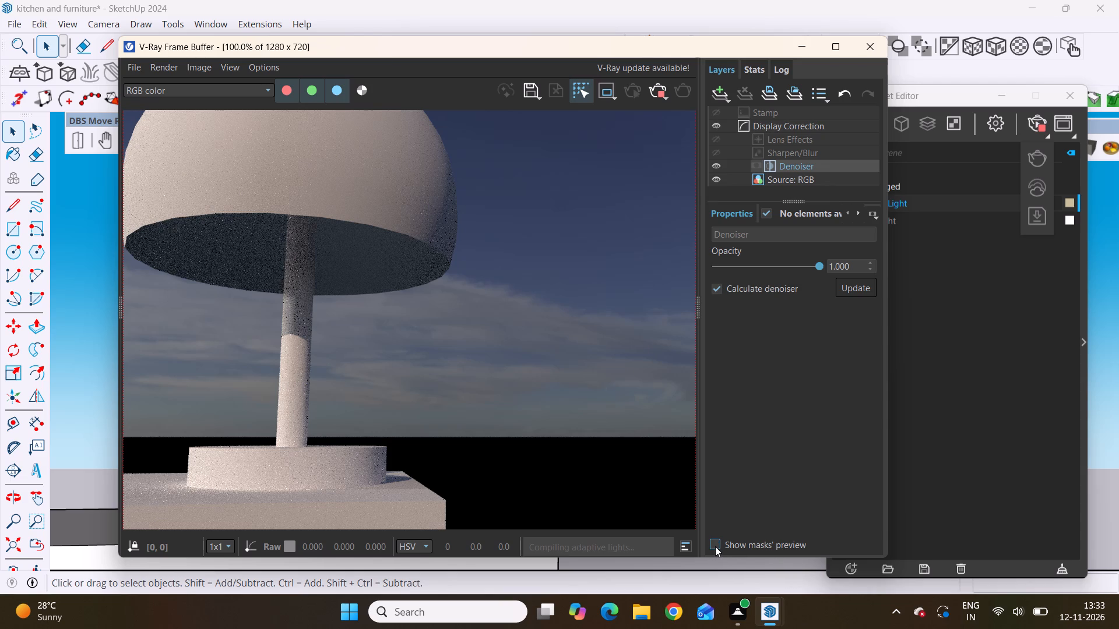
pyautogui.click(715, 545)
# Check the lamp render once more and close the V-Ray Frame Buffer to return to the whole console model.
pyautogui.scroll(6, 854, 297)
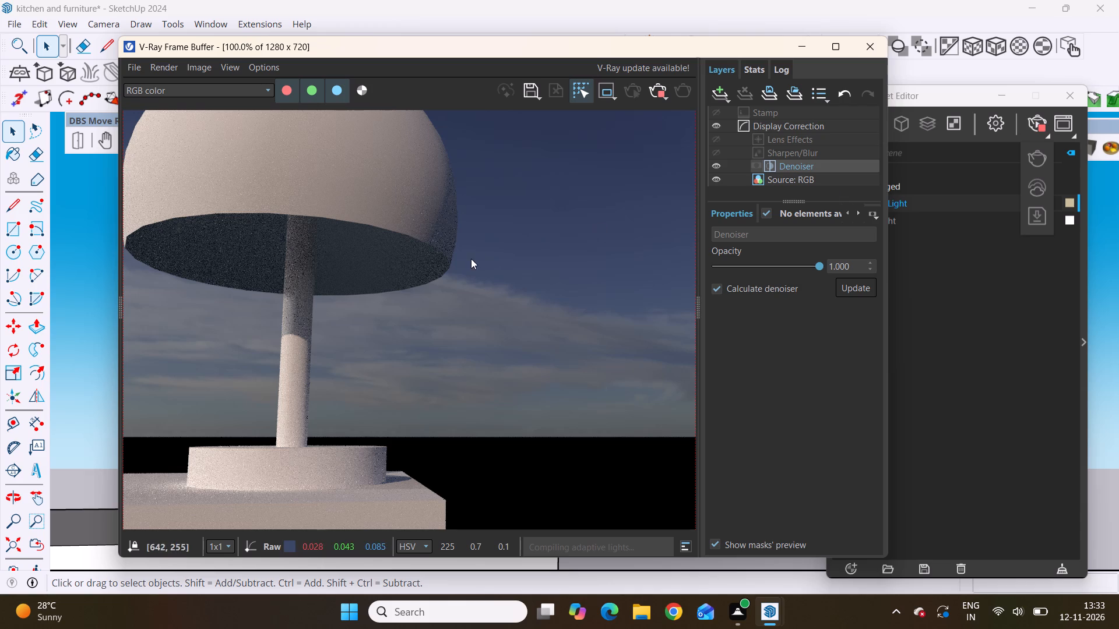
pyautogui.scroll(-1, 574, 245)
pyautogui.scroll(1, 582, 363)
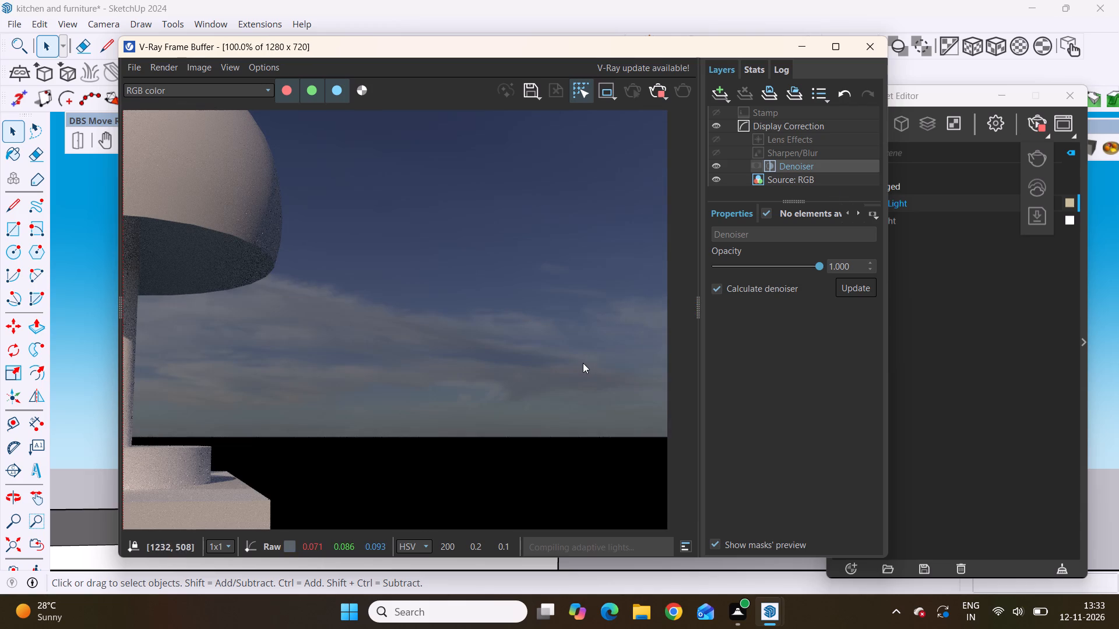
pyautogui.click(761, 351)
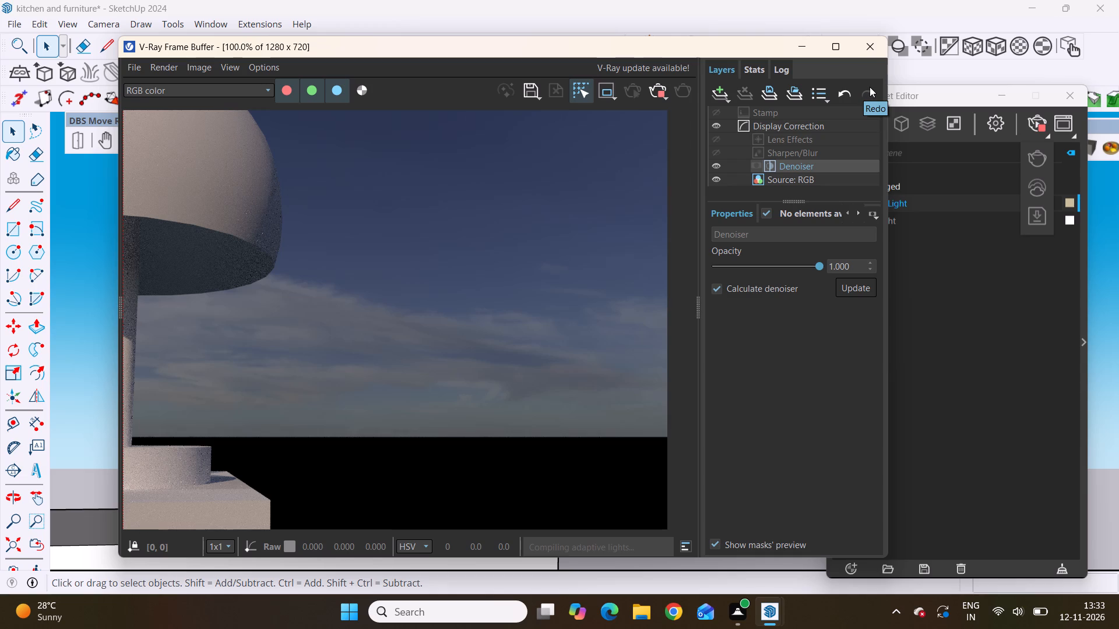
pyautogui.click(866, 44)
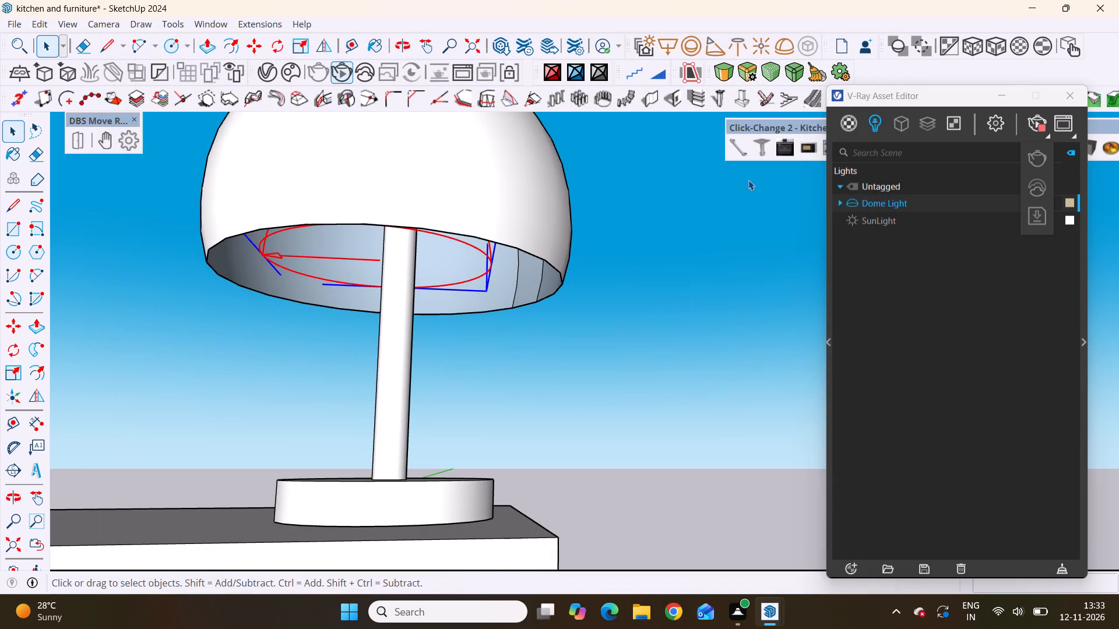
pyautogui.scroll(-15, 552, 342)
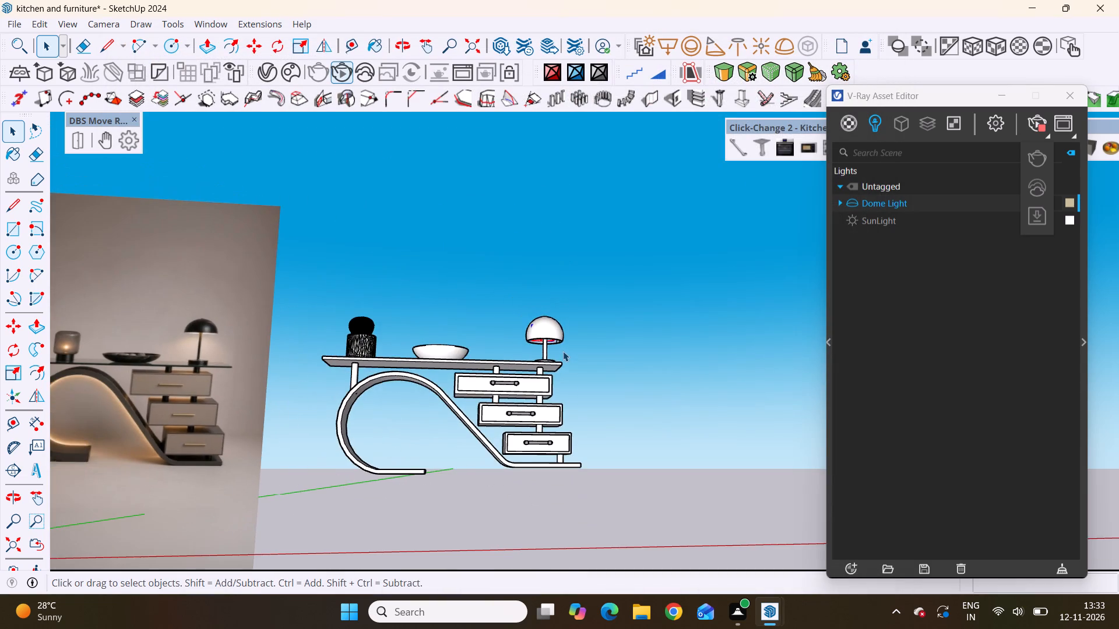
# Close the V-Ray Asset Editor to clear the view of the console model.
pyautogui.moveTo(563, 351); pyautogui.dragTo(511, 433, button='middle')
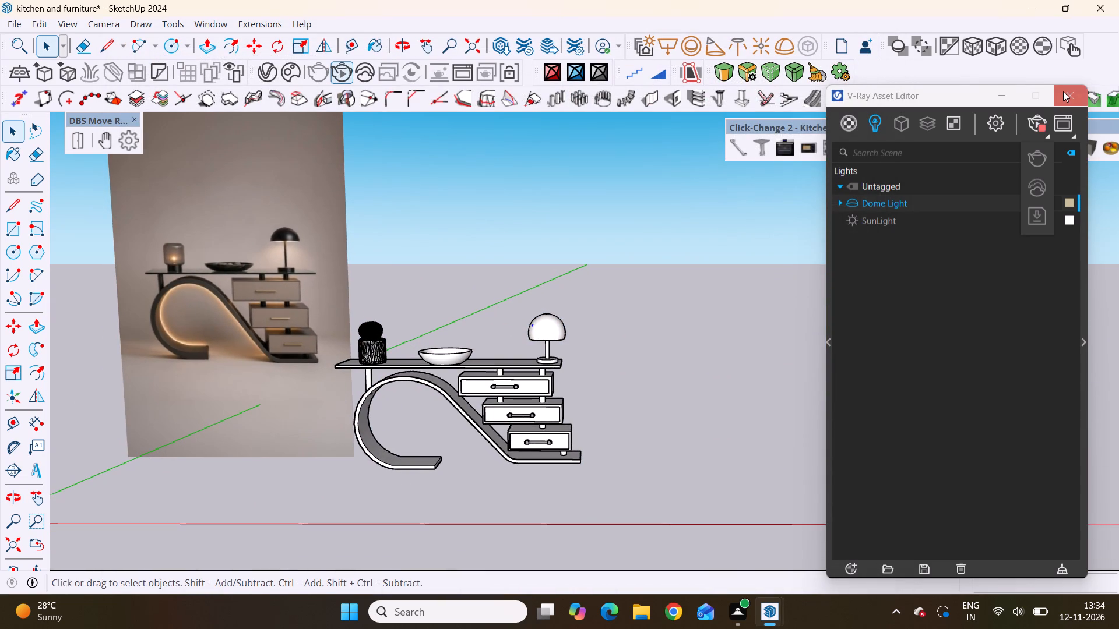
pyautogui.click(1072, 93)
# Delete the standing woman scale figure near the model origin, beside the reference image.
pyautogui.scroll(-5, 391, 411)
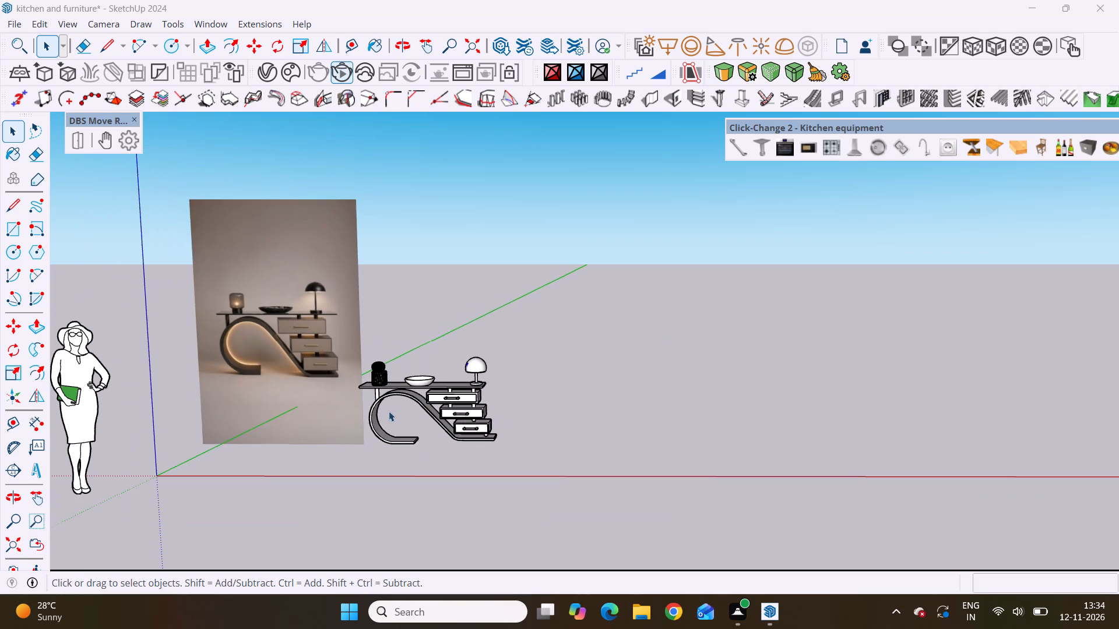
pyautogui.scroll(1, 488, 418)
pyautogui.scroll(-4, 496, 414)
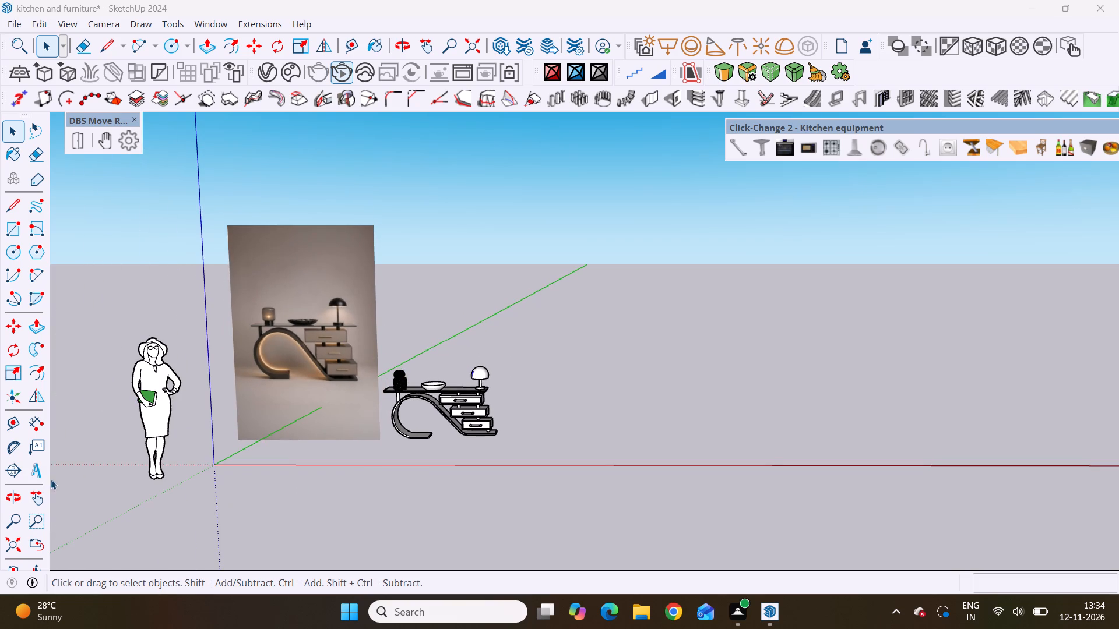
pyautogui.scroll(2, 71, 472)
pyautogui.click(166, 373)
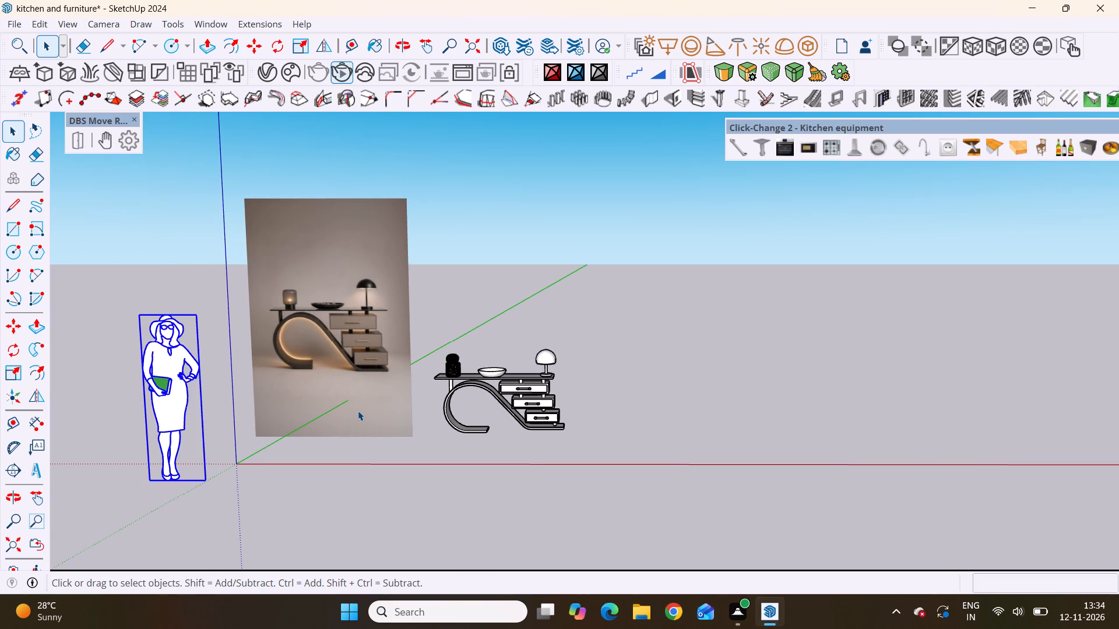
pyautogui.press('Delete')
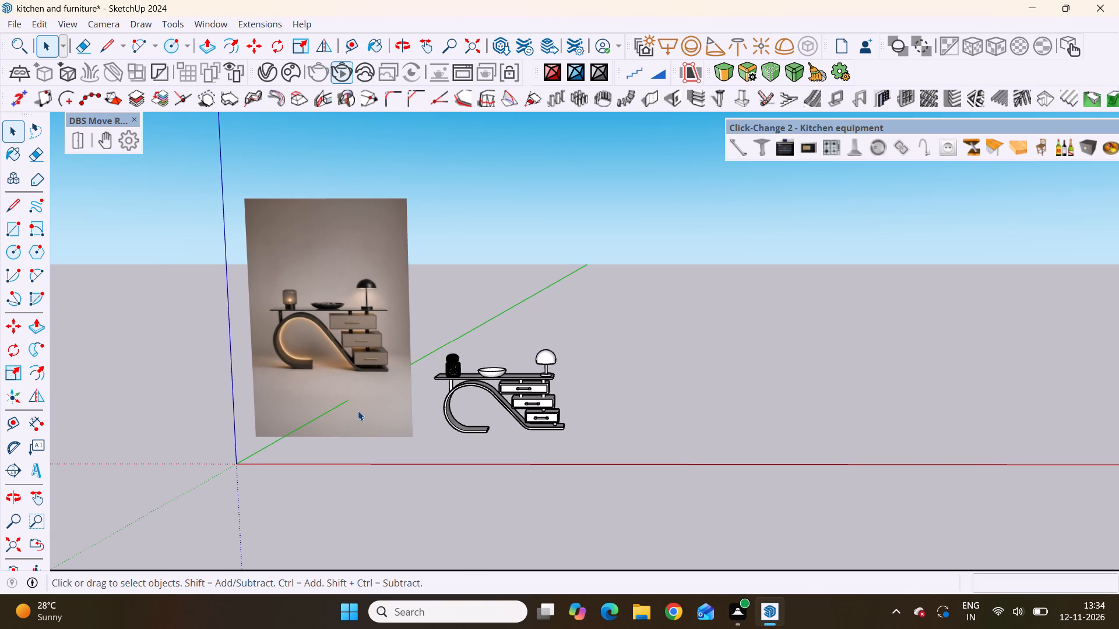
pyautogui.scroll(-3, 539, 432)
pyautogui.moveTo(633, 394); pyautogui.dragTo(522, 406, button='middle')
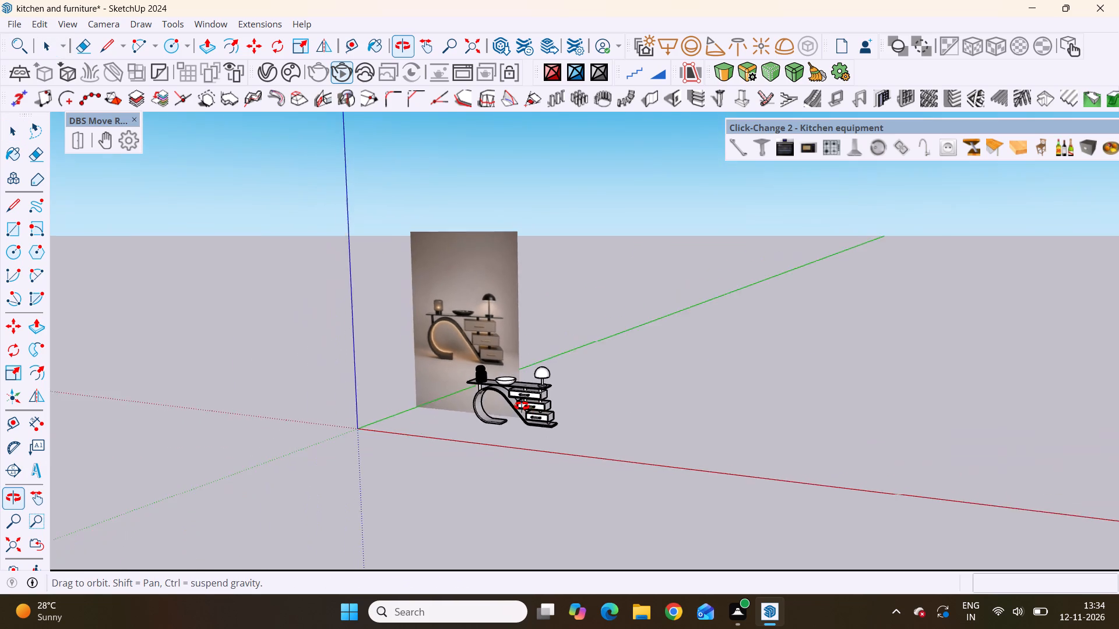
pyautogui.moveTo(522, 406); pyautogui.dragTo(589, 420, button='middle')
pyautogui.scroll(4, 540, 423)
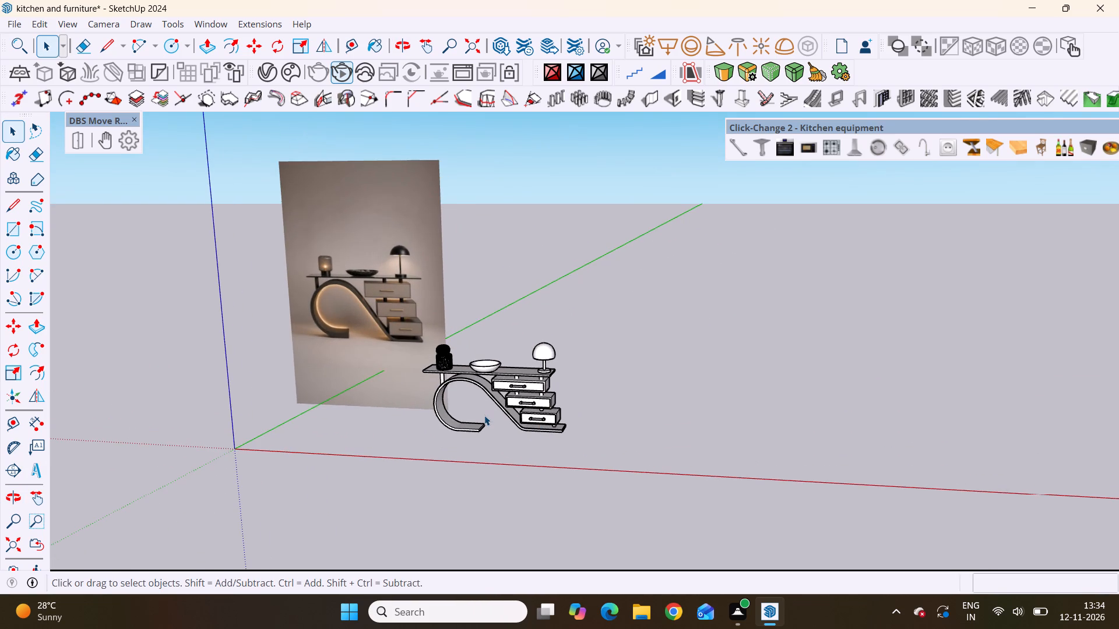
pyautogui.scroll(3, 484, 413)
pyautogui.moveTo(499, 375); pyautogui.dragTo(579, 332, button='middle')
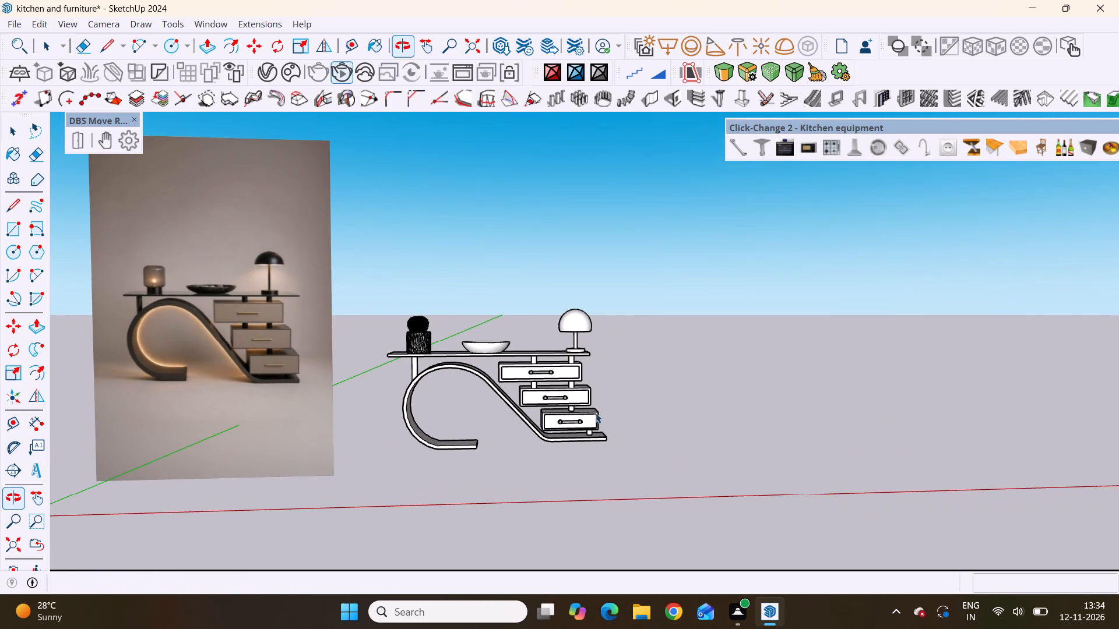
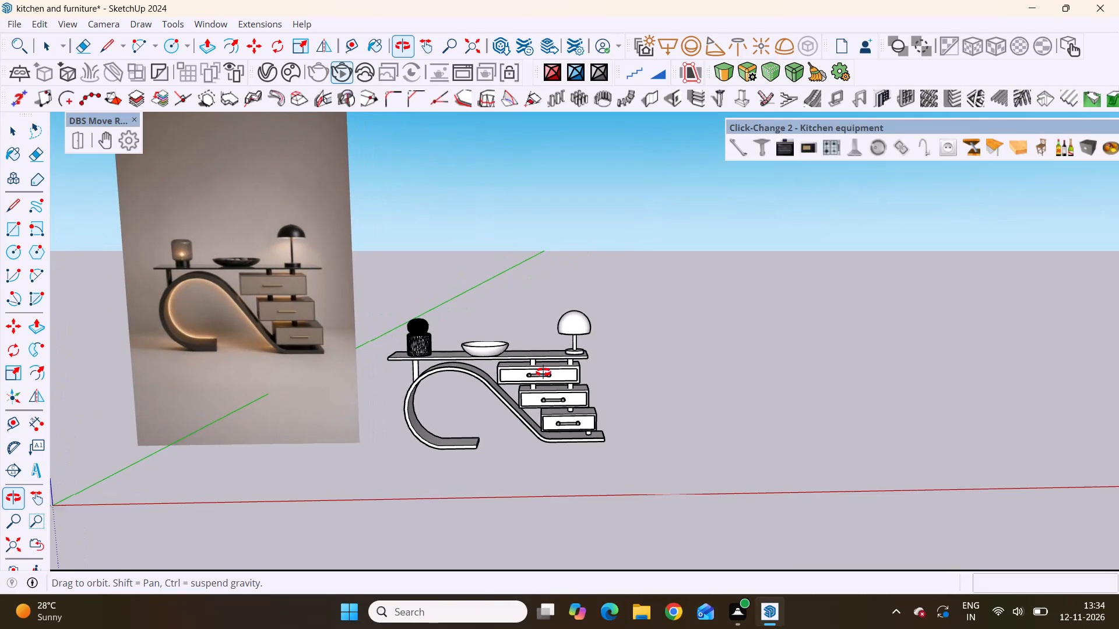
# Open the table lamp's dome shade for editing and paint it dark grey with Color M07 from the Colors library.
pyautogui.scroll(3, 448, 347)
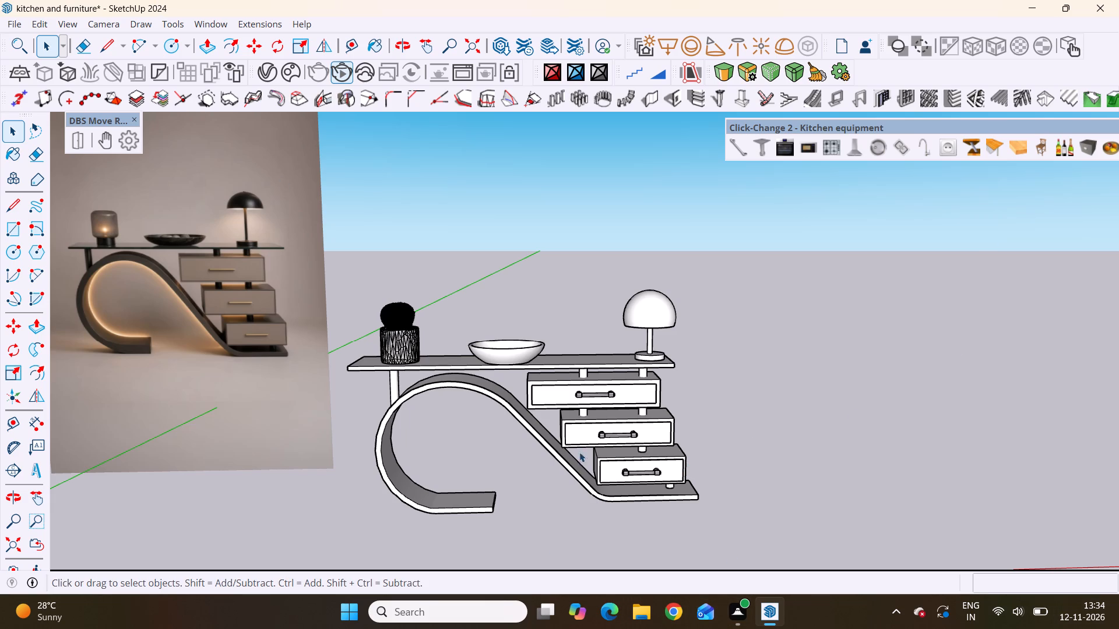
pyautogui.scroll(3, 657, 327)
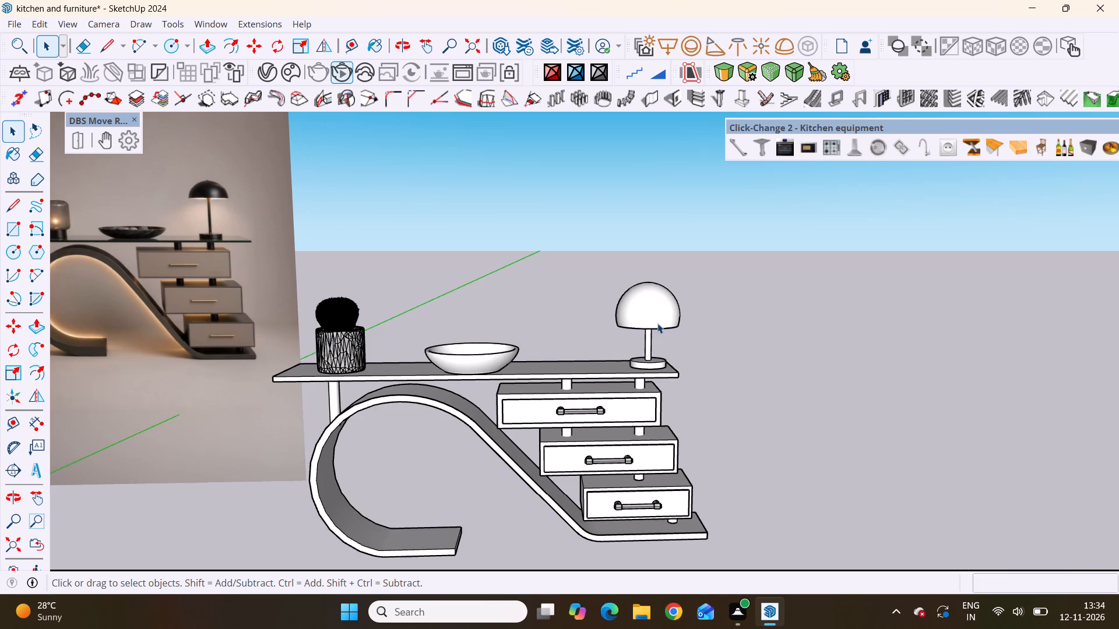
pyautogui.click(657, 306)
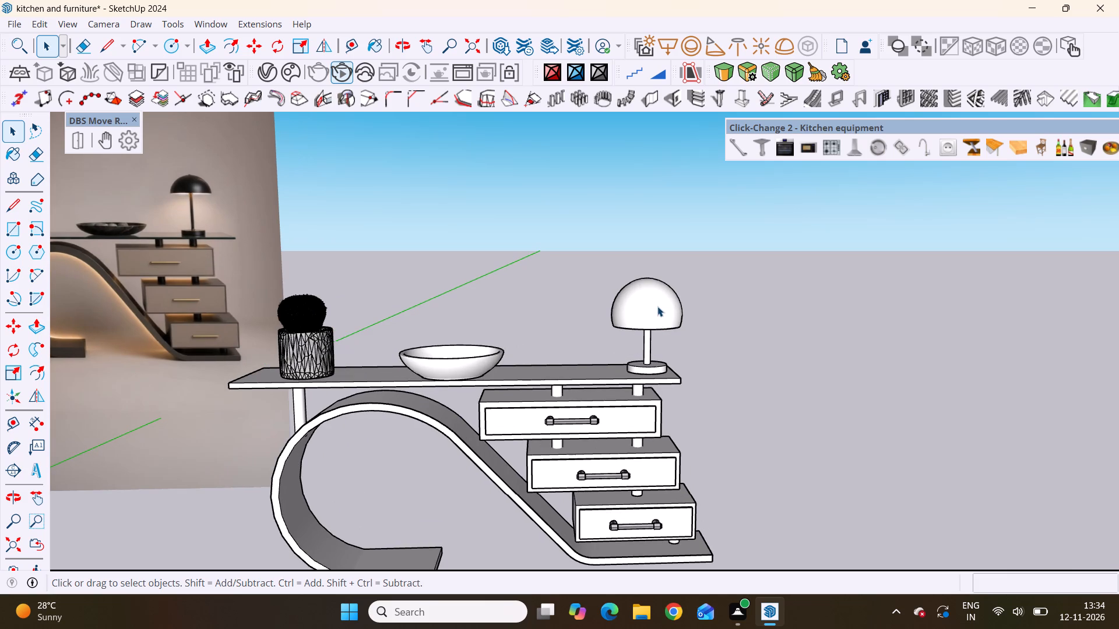
pyautogui.doubleClick(657, 306)
pyautogui.click(658, 306)
pyautogui.scroll(1, 658, 307)
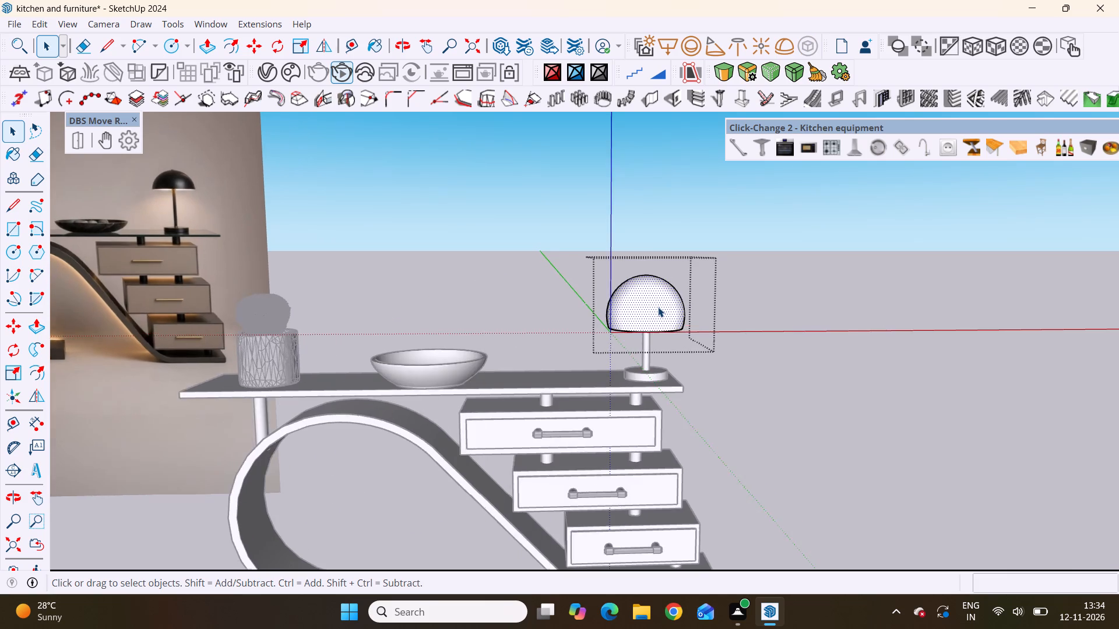
pyautogui.scroll(3, 658, 307)
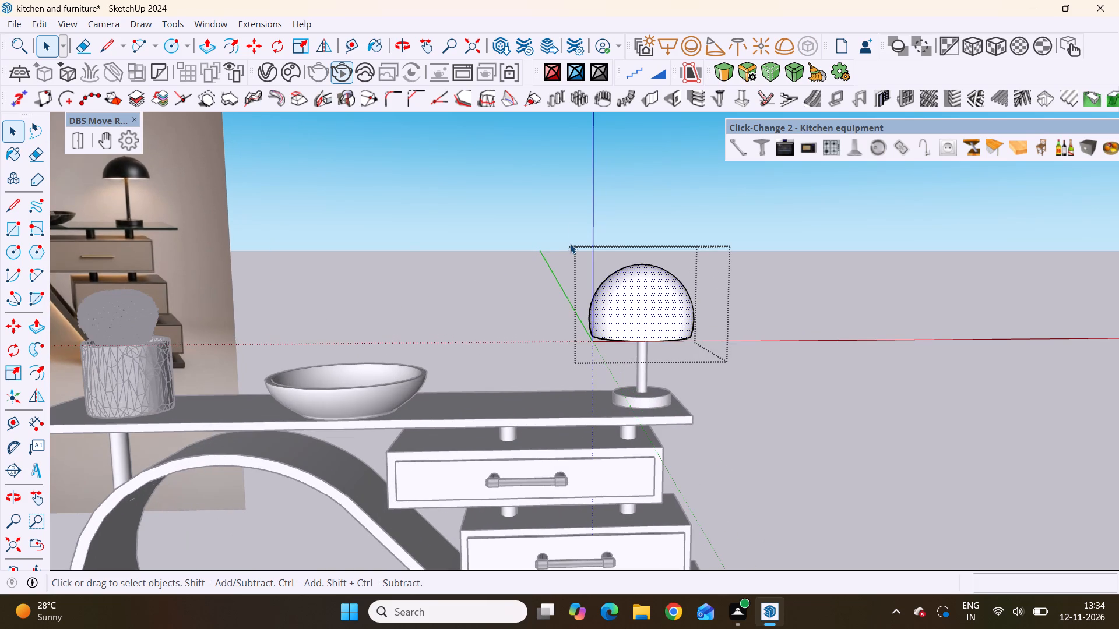
pyautogui.press('b')
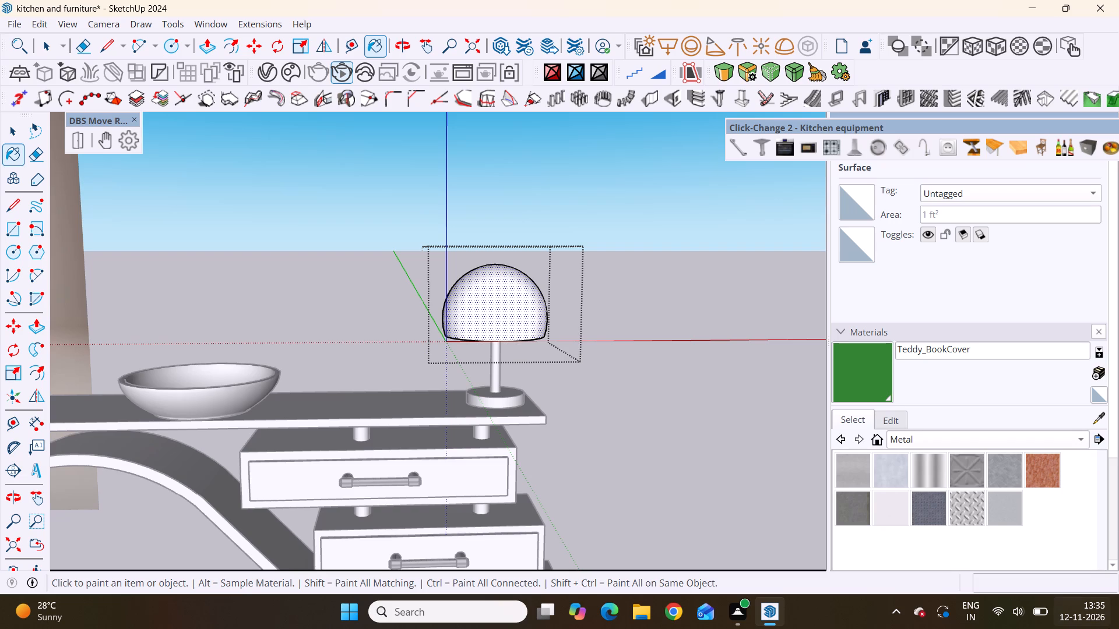
pyautogui.scroll(-2, 1118, 621)
pyautogui.scroll(-2, 1118, 571)
pyautogui.scroll(-6, 1111, 464)
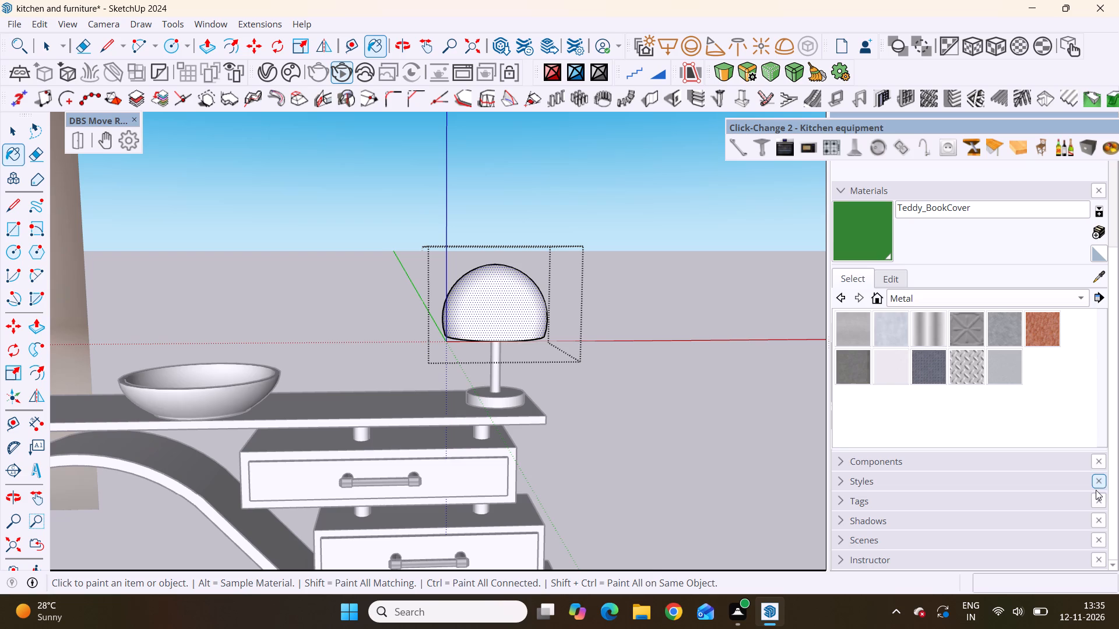
pyautogui.scroll(-4, 1118, 426)
pyautogui.scroll(-3, 988, 326)
pyautogui.scroll(4, 991, 359)
pyautogui.scroll(-4, 991, 359)
pyautogui.click(1079, 298)
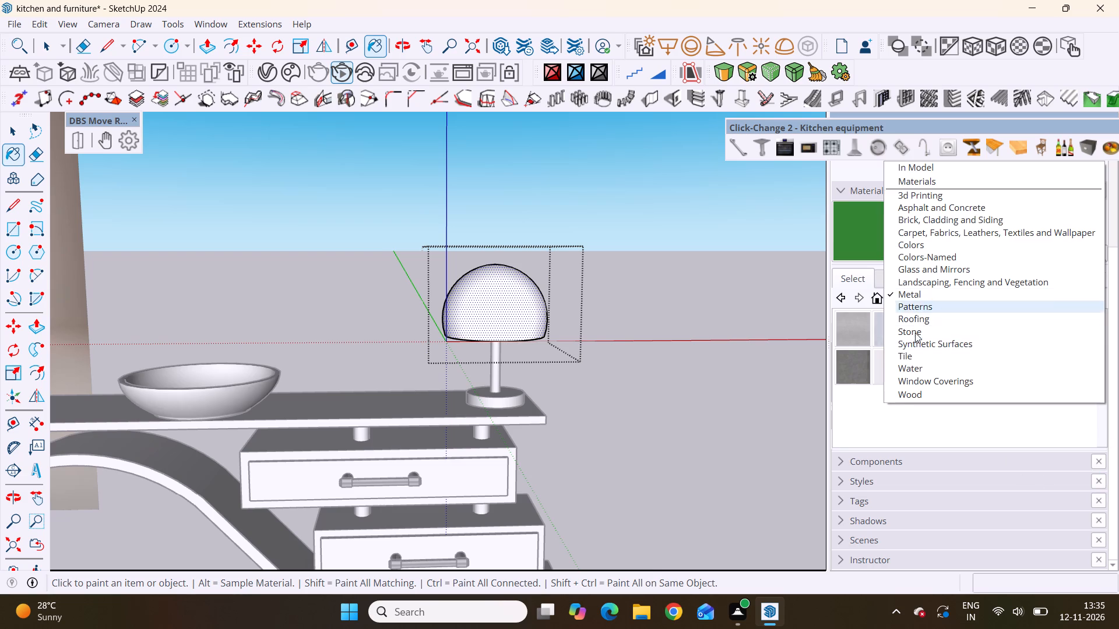
pyautogui.click(912, 246)
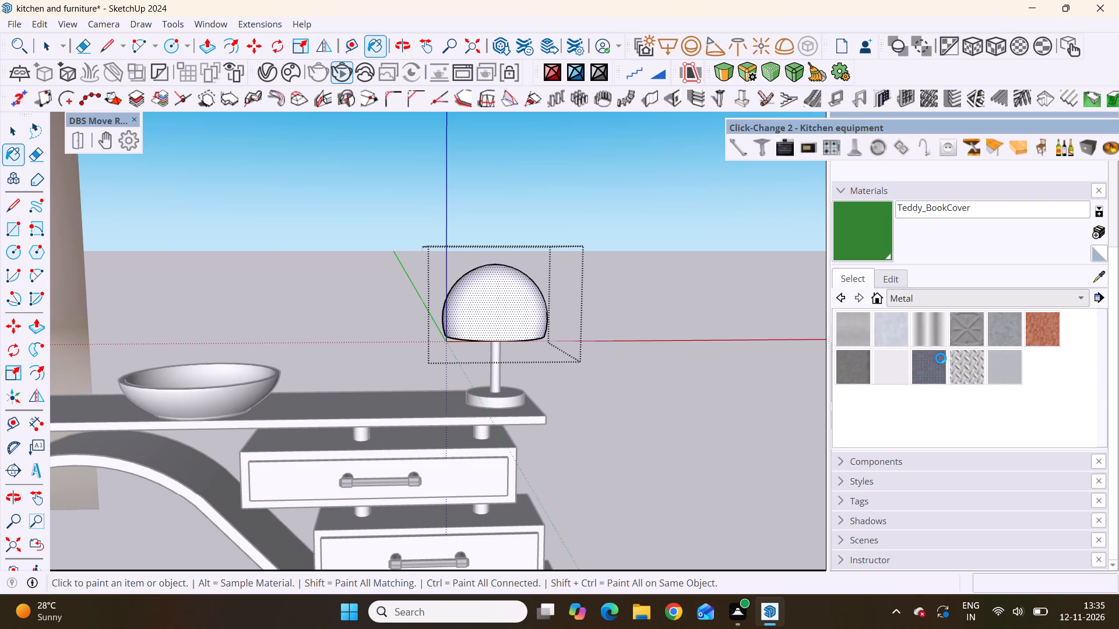
pyautogui.scroll(-4, 934, 373)
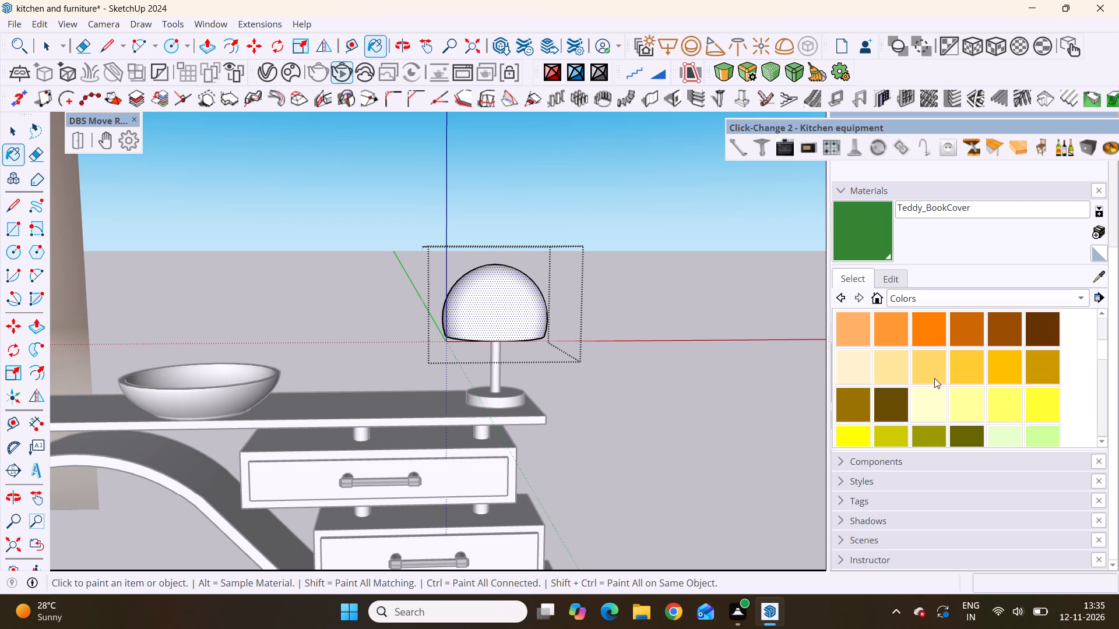
pyautogui.scroll(-14, 934, 383)
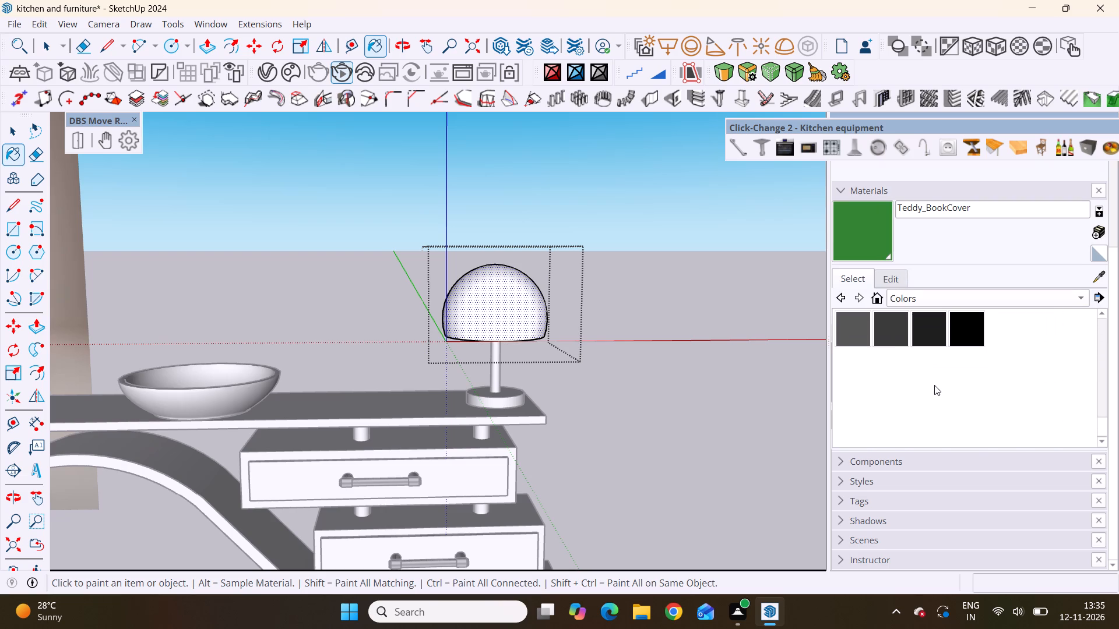
pyautogui.click(898, 332)
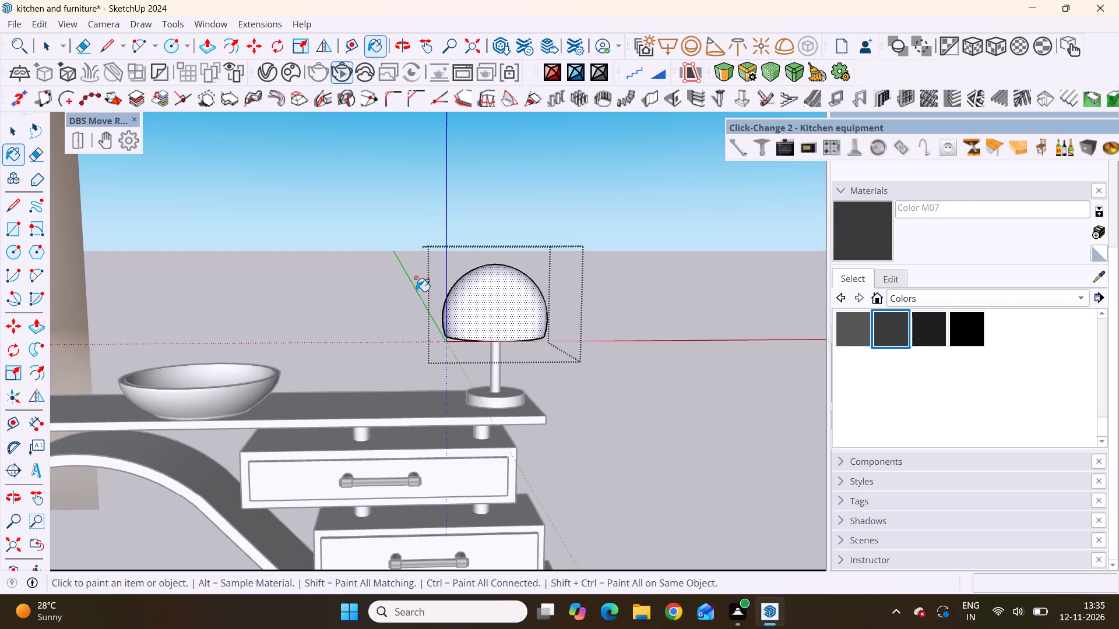
pyautogui.click(526, 305)
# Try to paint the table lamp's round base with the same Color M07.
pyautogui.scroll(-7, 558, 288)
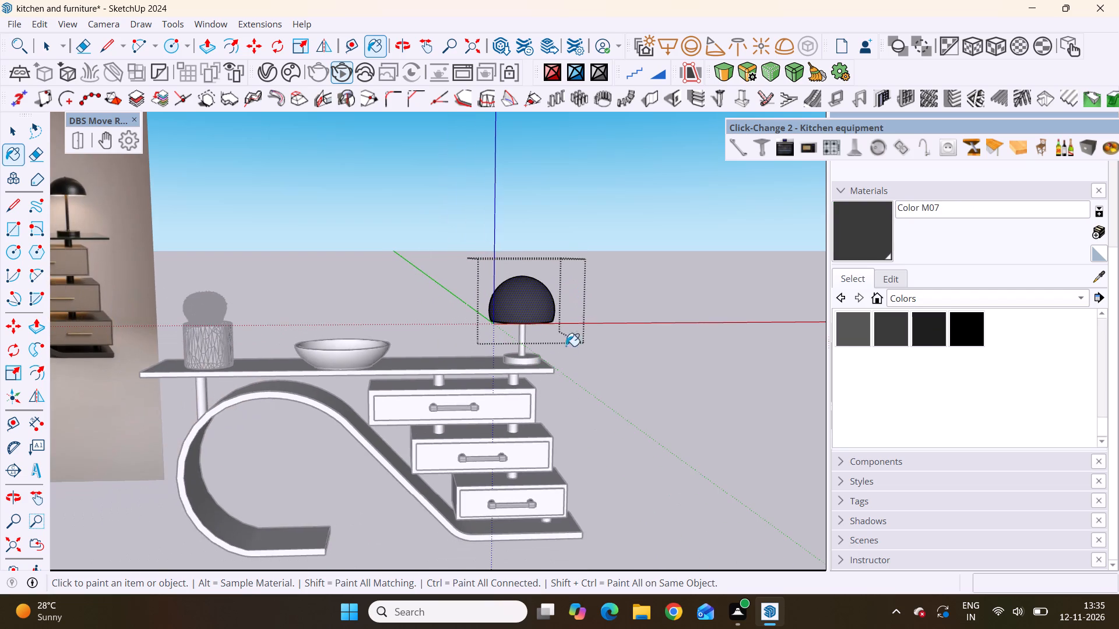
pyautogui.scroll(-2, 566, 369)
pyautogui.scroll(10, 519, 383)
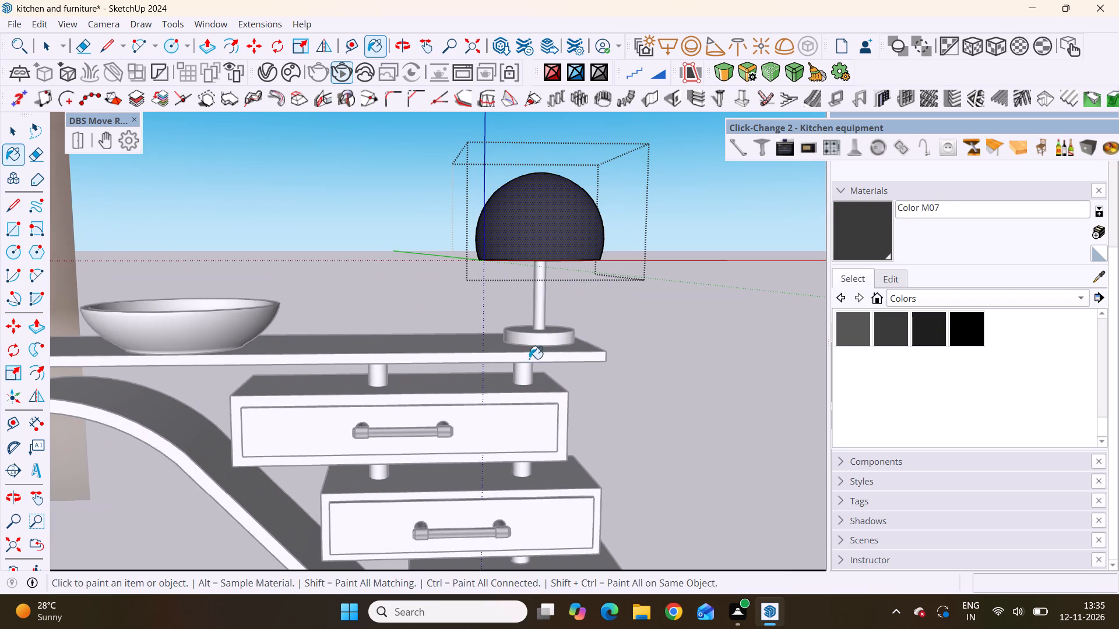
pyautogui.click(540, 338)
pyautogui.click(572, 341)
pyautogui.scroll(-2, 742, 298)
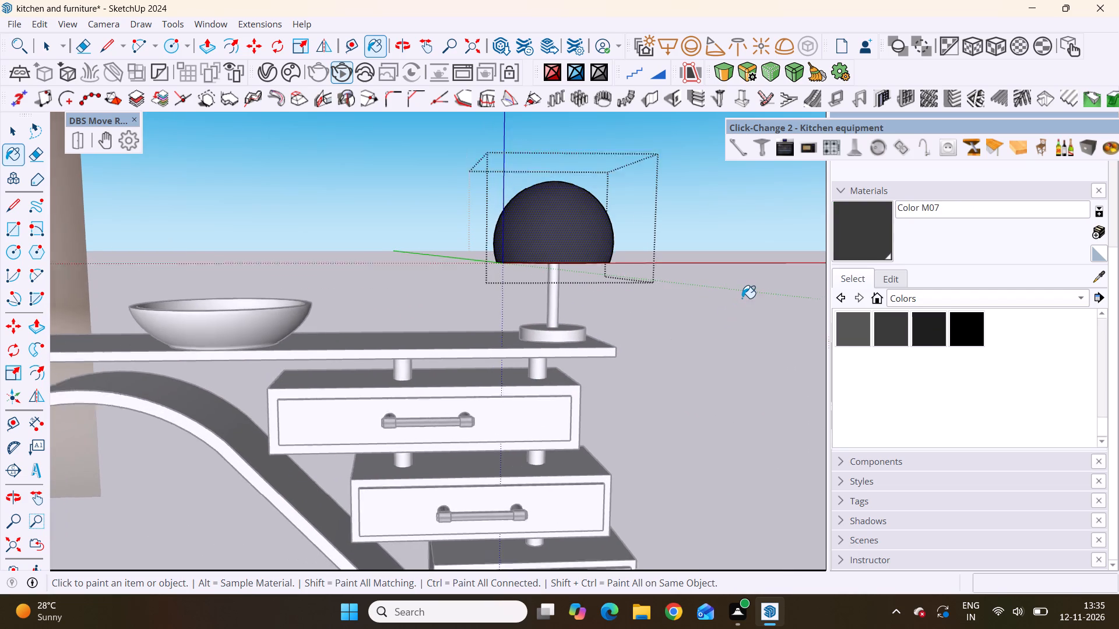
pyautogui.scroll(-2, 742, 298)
# Exit the shade group and delete the leftover construction geometry inside the underside of the lampshade.
pyautogui.press('space')
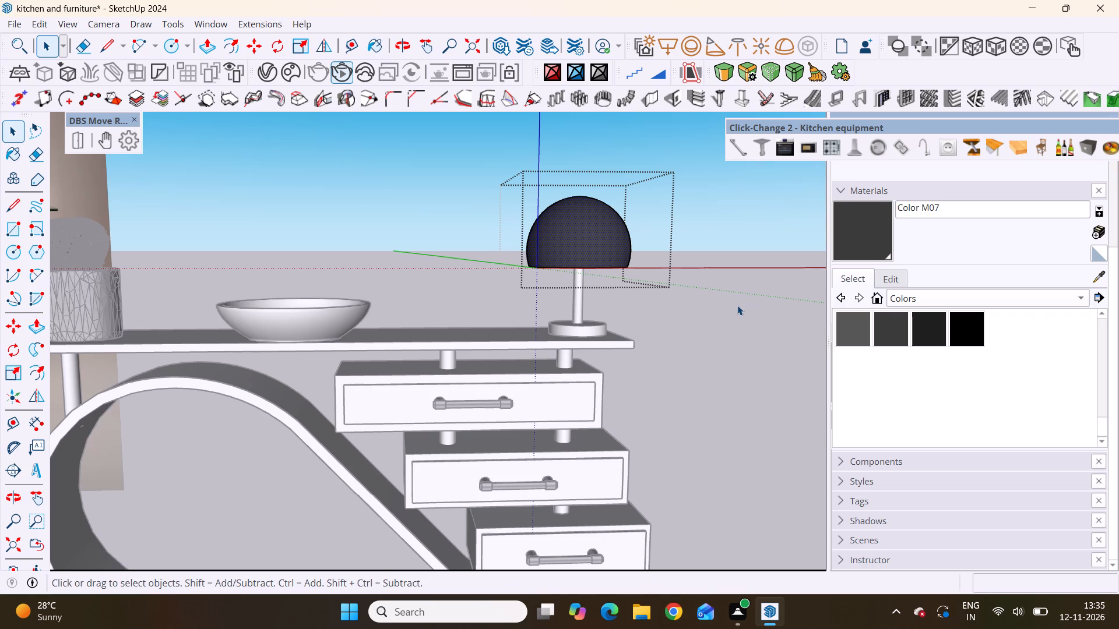
pyautogui.click(758, 285)
pyautogui.scroll(-1, 428, 349)
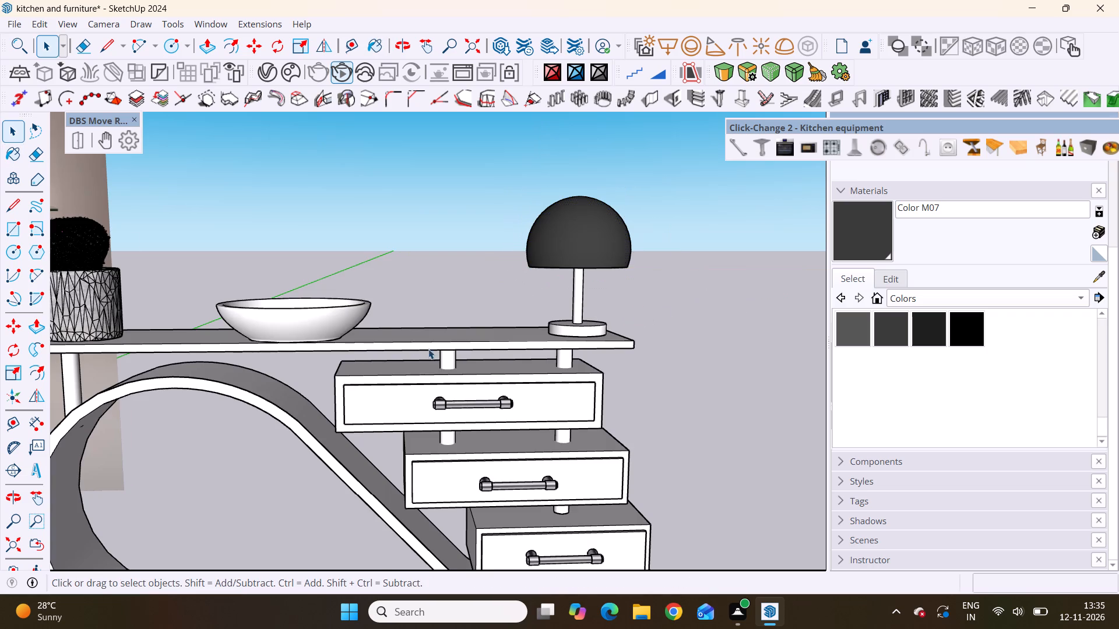
pyautogui.scroll(-7, 428, 349)
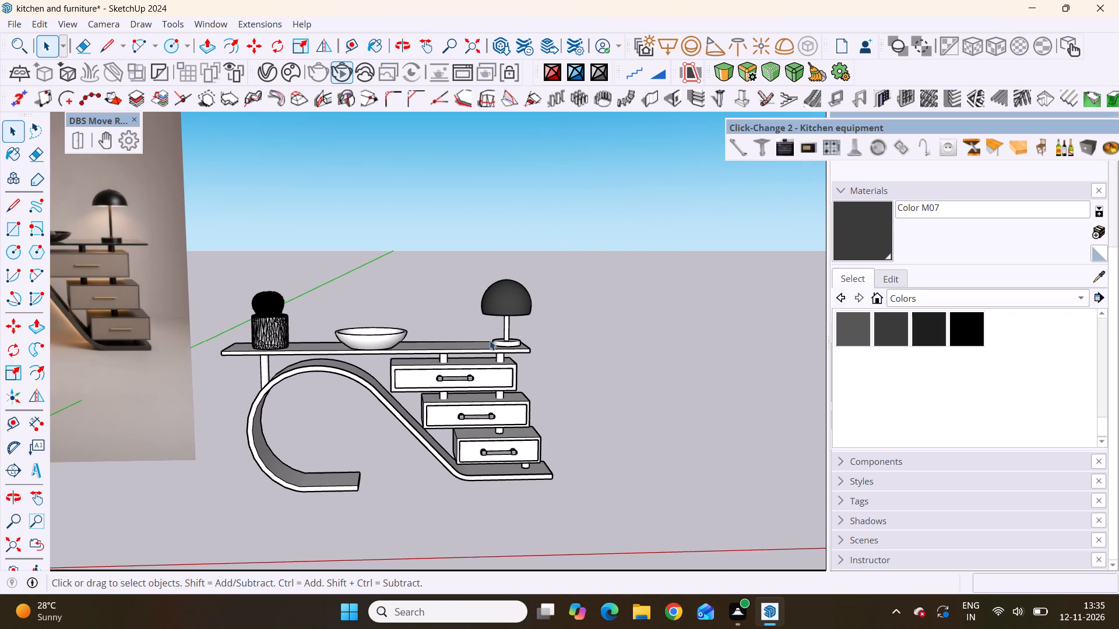
pyautogui.moveTo(510, 299); pyautogui.dragTo(539, 196, button='middle')
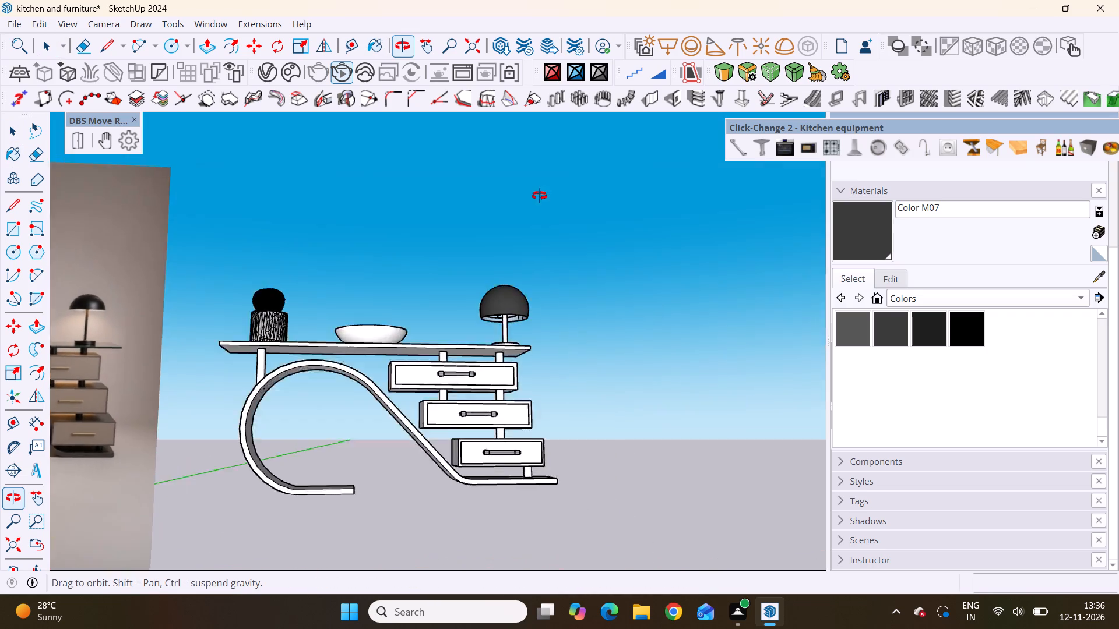
pyautogui.moveTo(539, 196); pyautogui.dragTo(335, 73, button='middle')
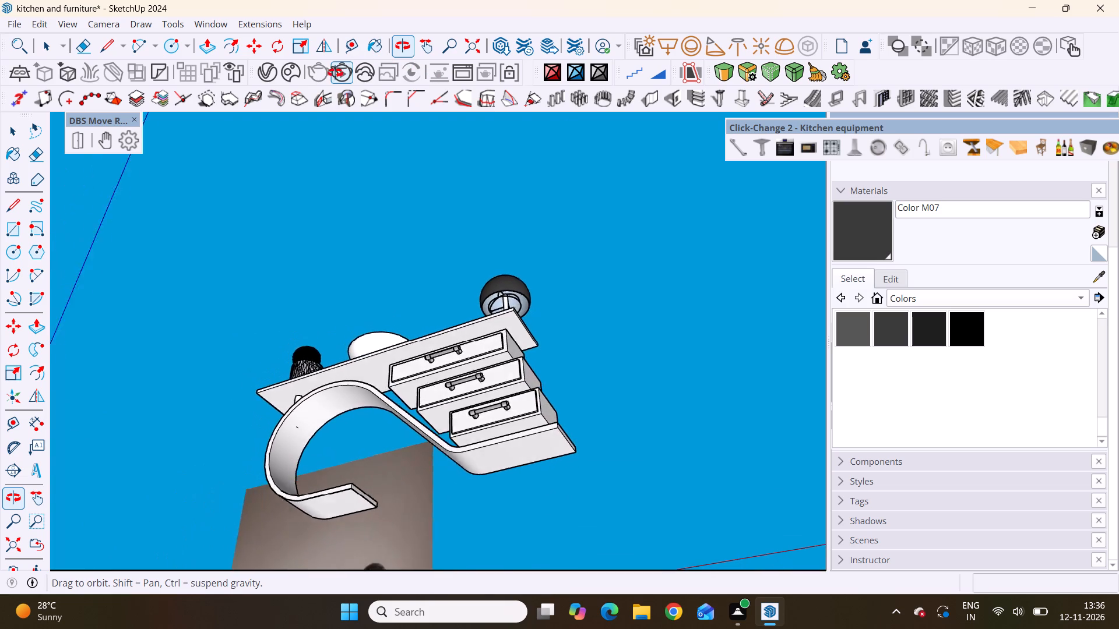
pyautogui.moveTo(335, 73); pyautogui.dragTo(364, 107, button='middle')
pyautogui.scroll(5, 516, 313)
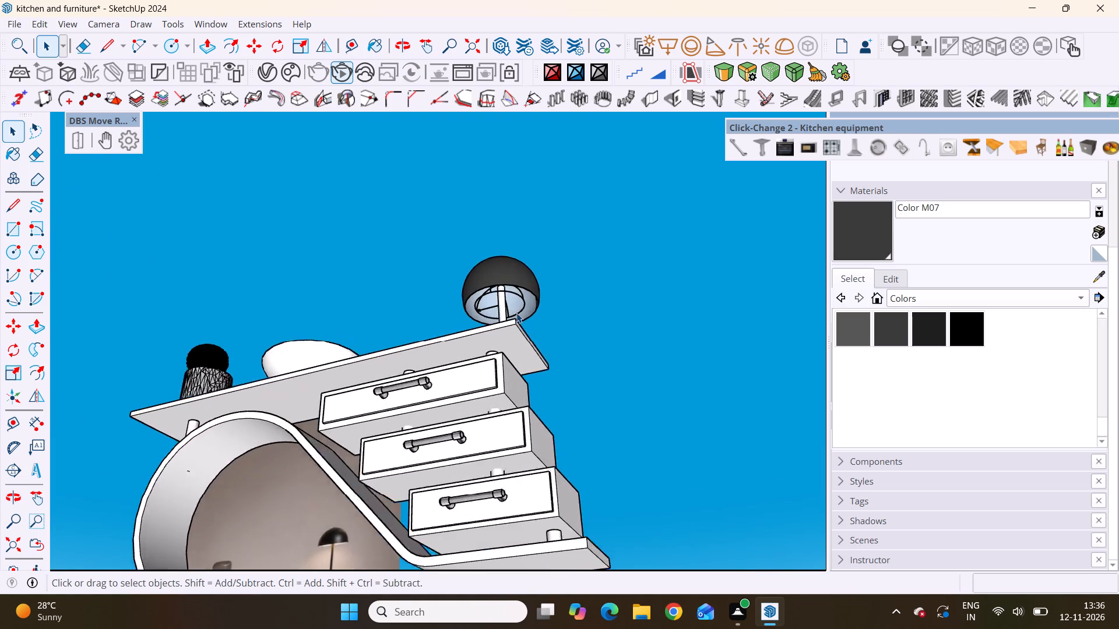
pyautogui.scroll(9, 516, 313)
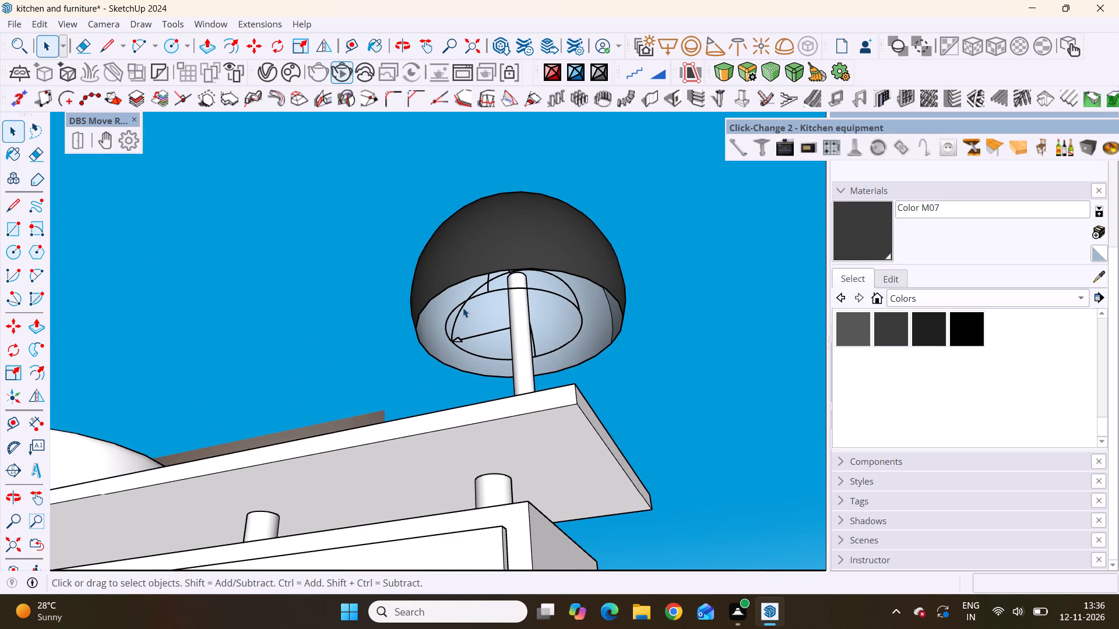
pyautogui.click(463, 308)
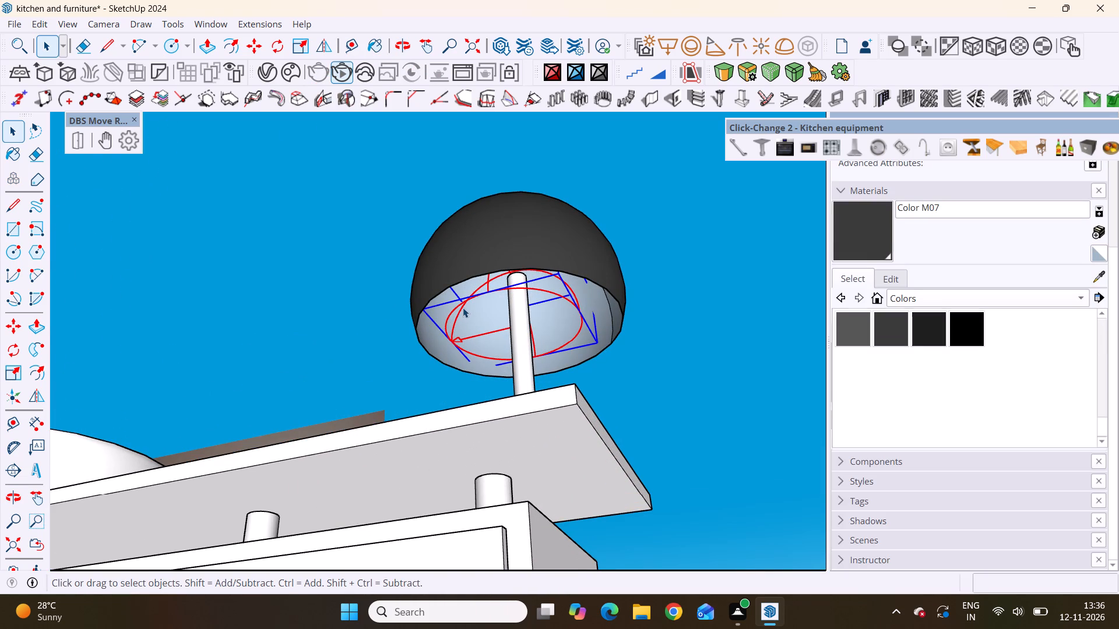
pyautogui.press('Delete')
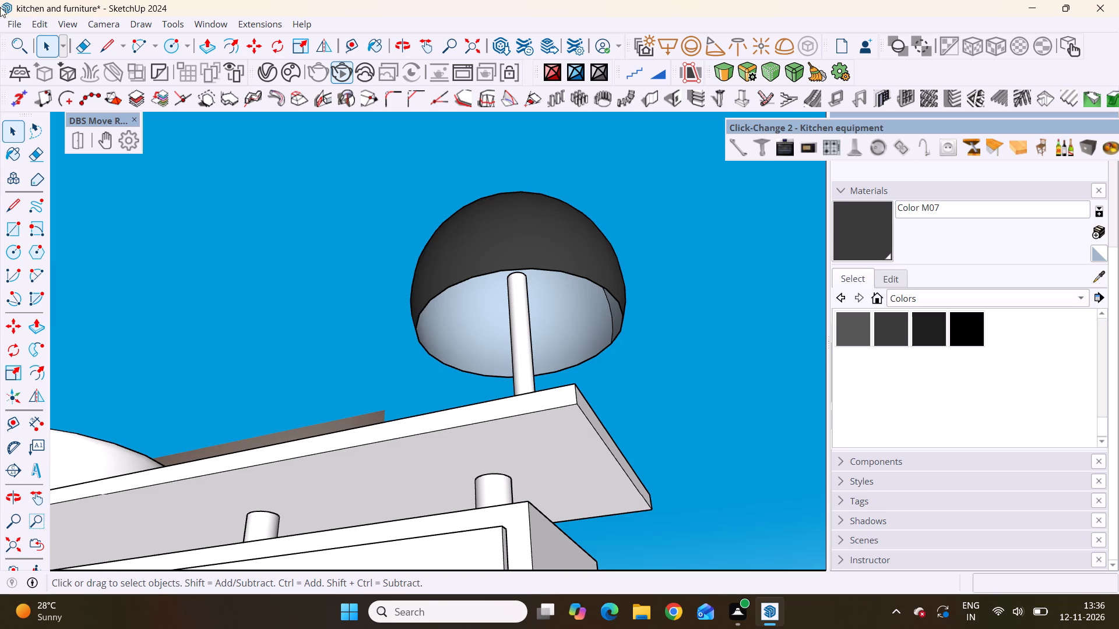
# Open the V-Ray Asset Editor, show only the lights, and switch off the Dome Light.
pyautogui.click(273, 77)
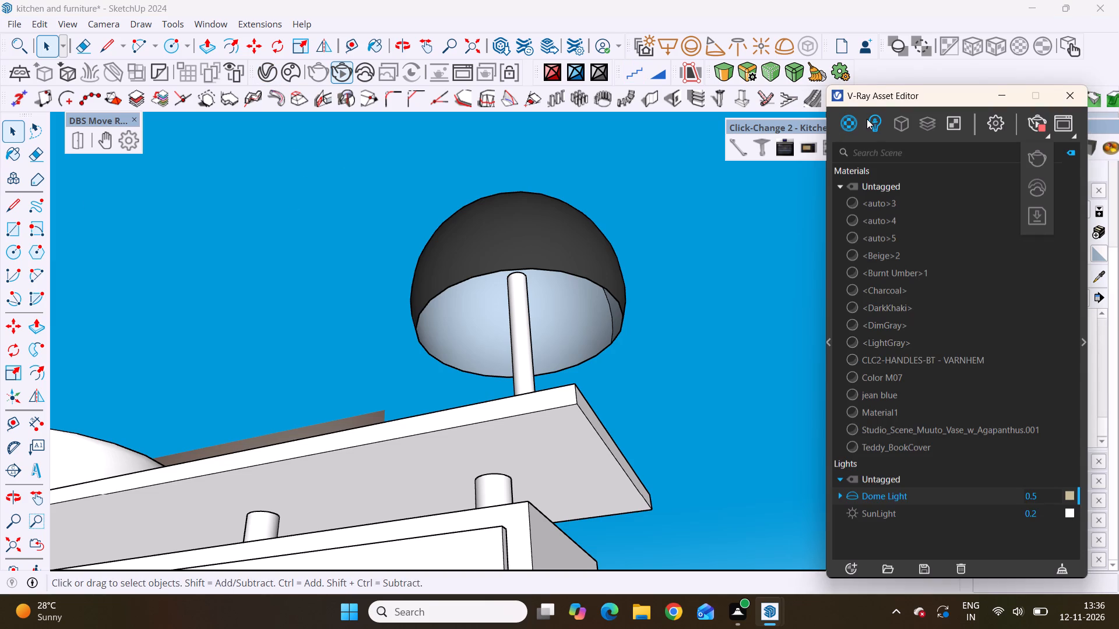
pyautogui.click(875, 119)
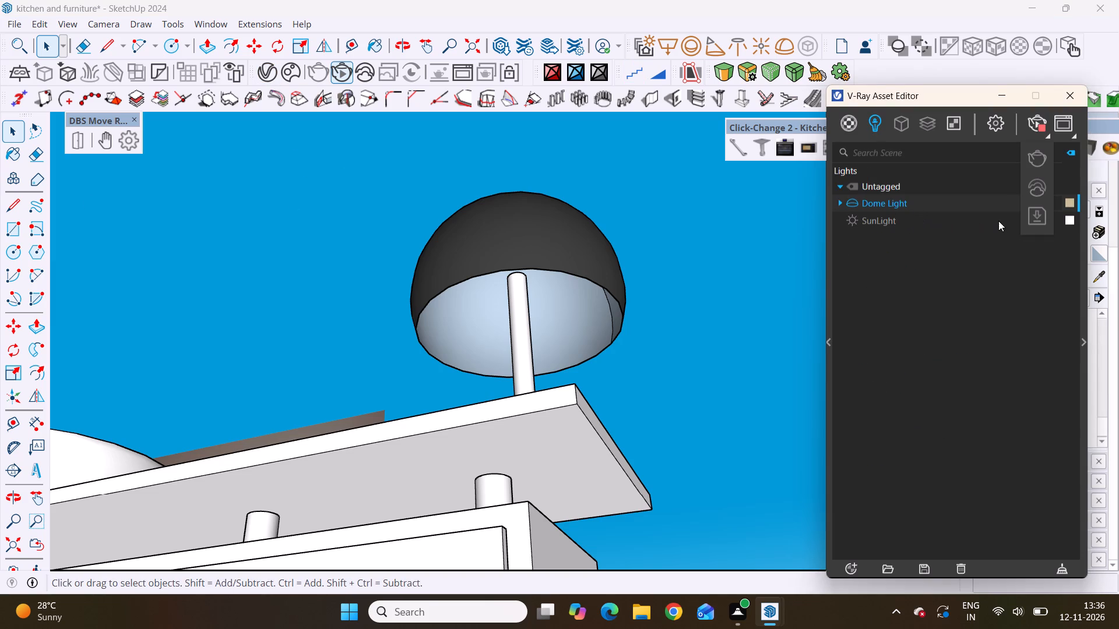
pyautogui.click(923, 205)
pyautogui.doubleClick(860, 203)
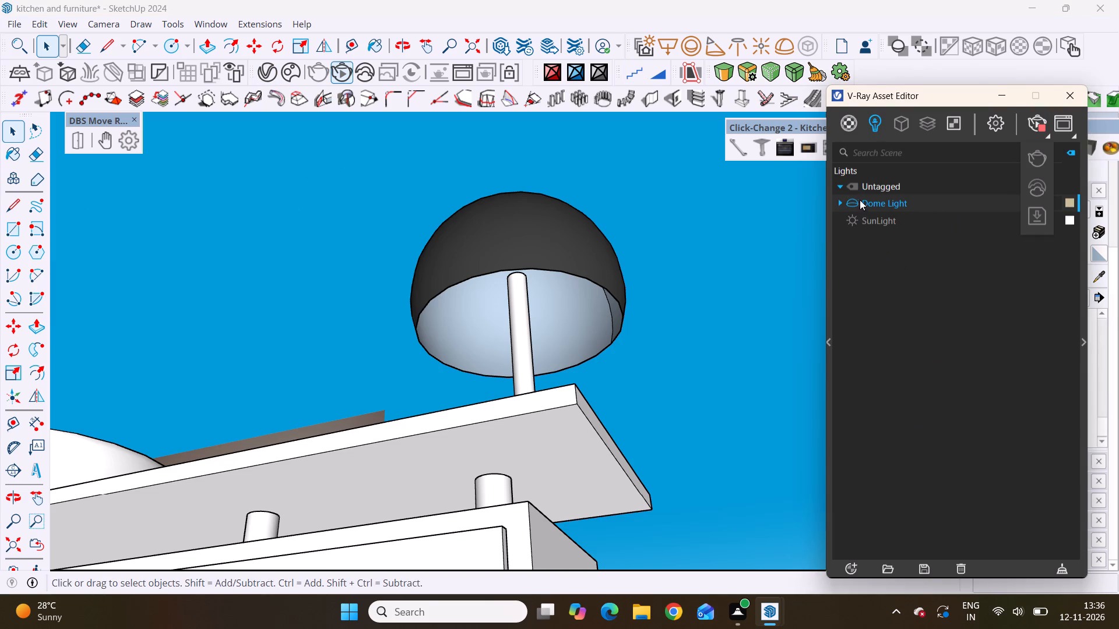
pyautogui.click(856, 205)
# Expand the Dome Light entry in the lights list to view its nested texture.
pyautogui.click(872, 199)
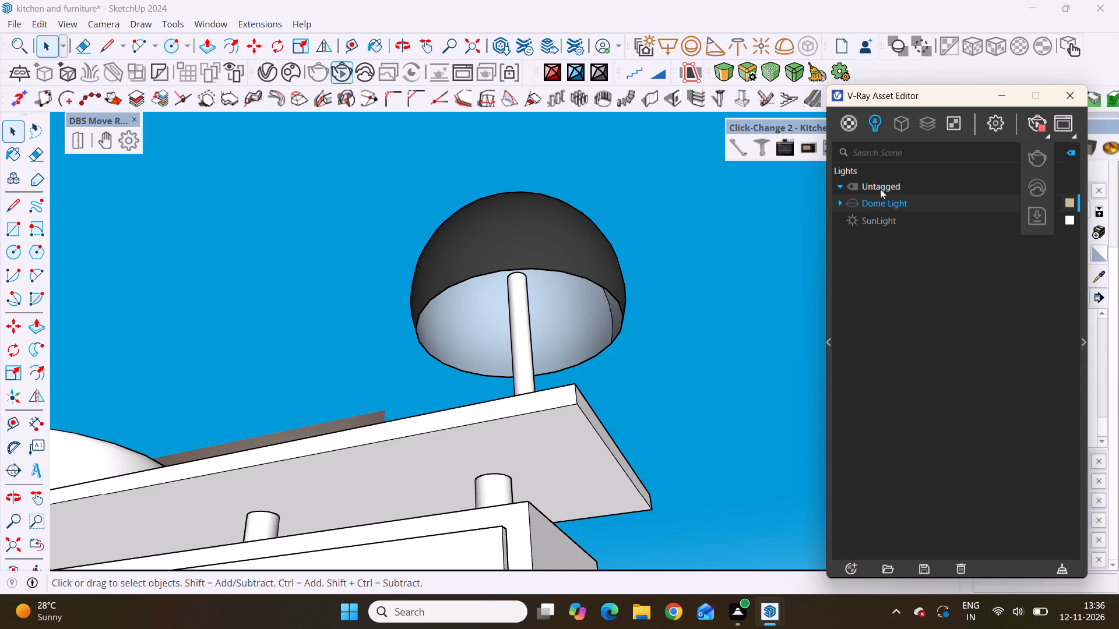
pyautogui.click(880, 188)
pyautogui.click(967, 303)
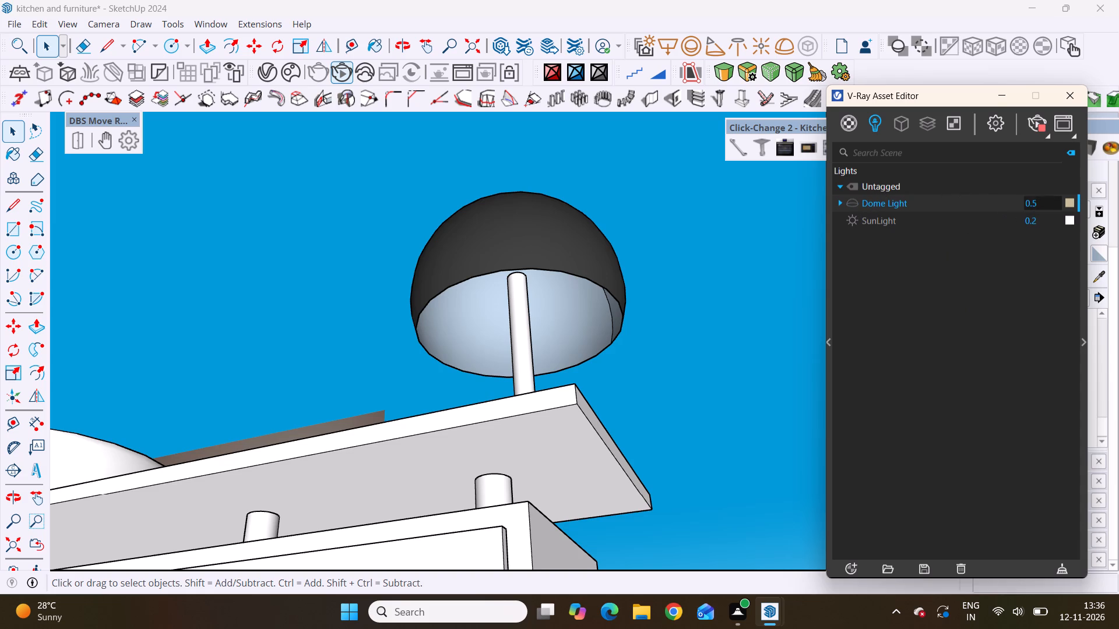
pyautogui.click(918, 195)
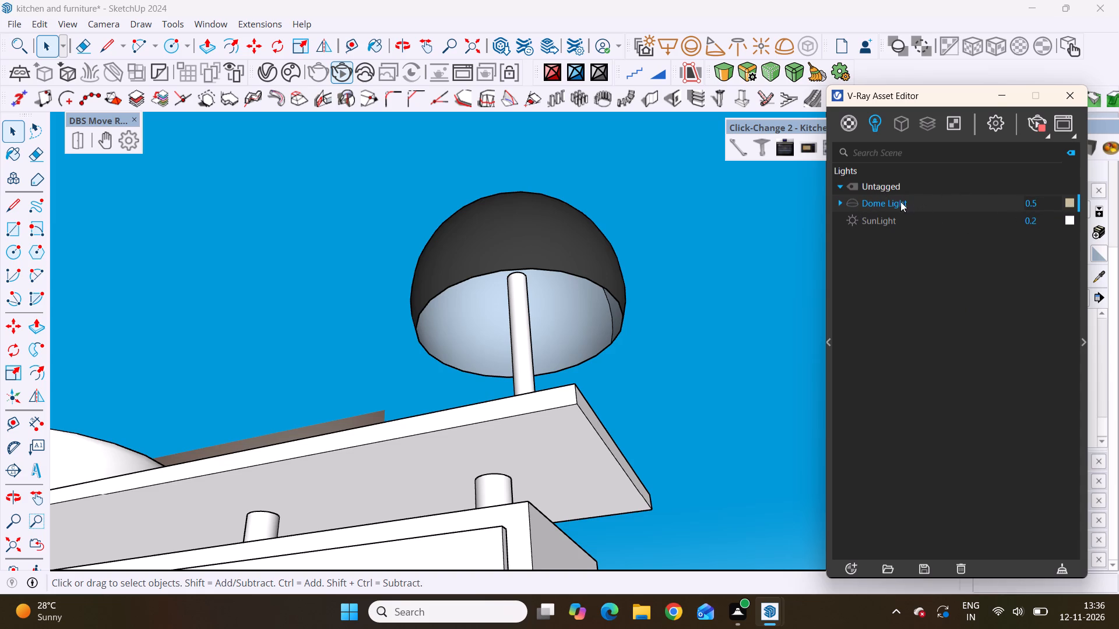
pyautogui.doubleClick(900, 201)
pyautogui.click(914, 202)
pyautogui.click(839, 200)
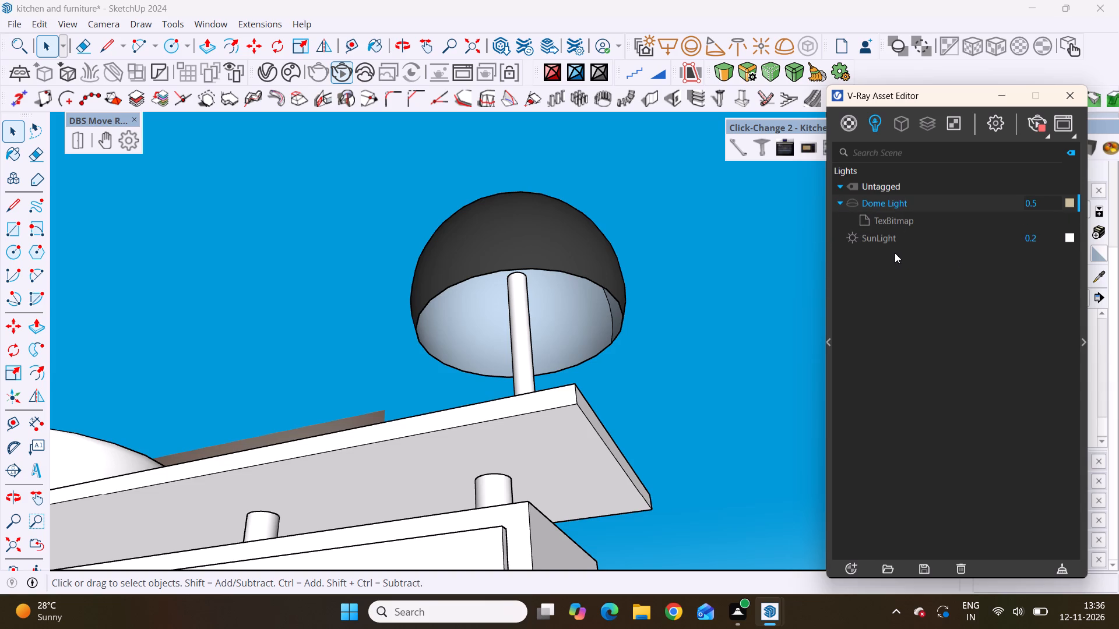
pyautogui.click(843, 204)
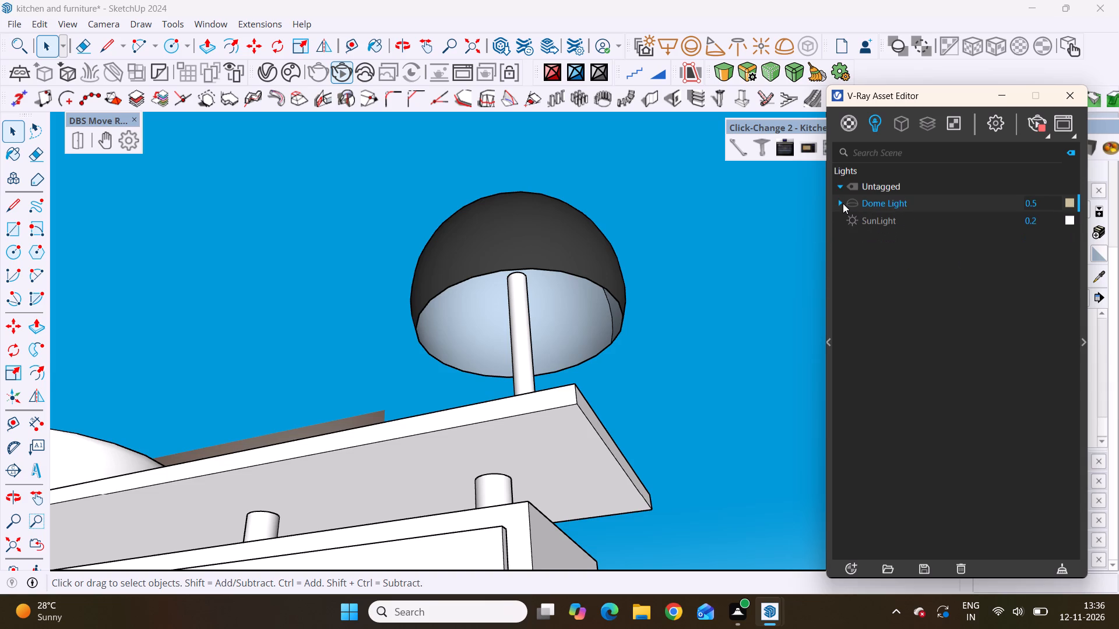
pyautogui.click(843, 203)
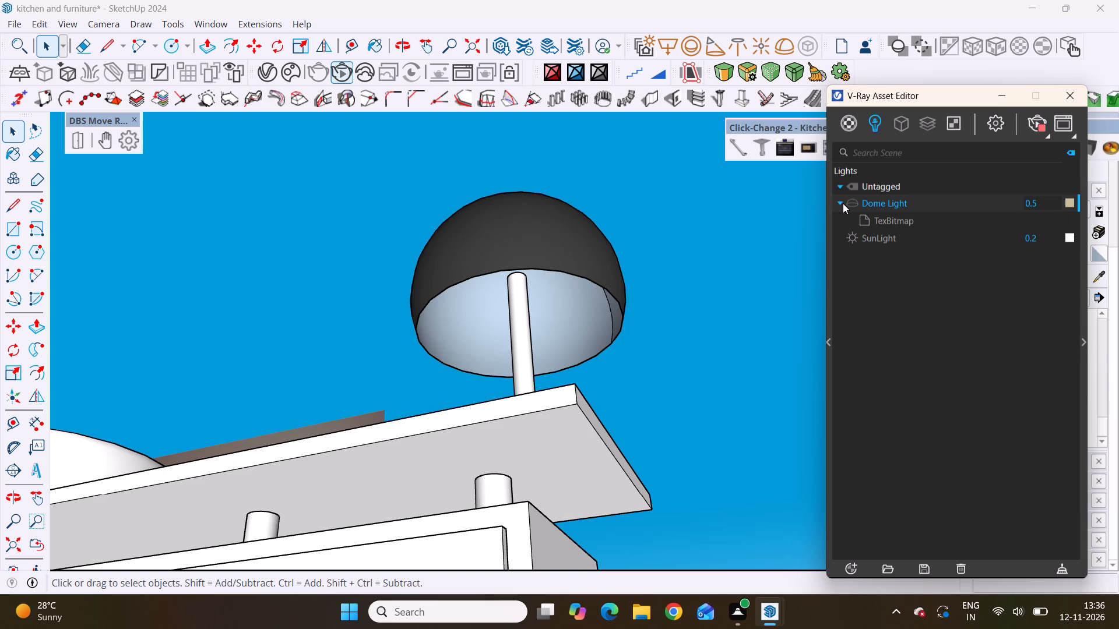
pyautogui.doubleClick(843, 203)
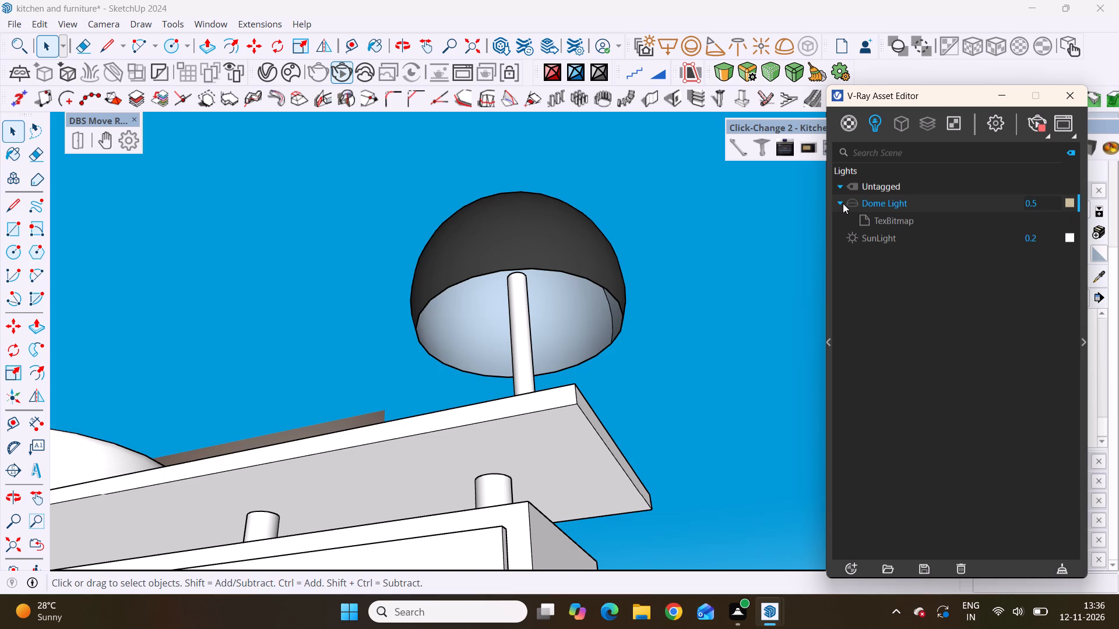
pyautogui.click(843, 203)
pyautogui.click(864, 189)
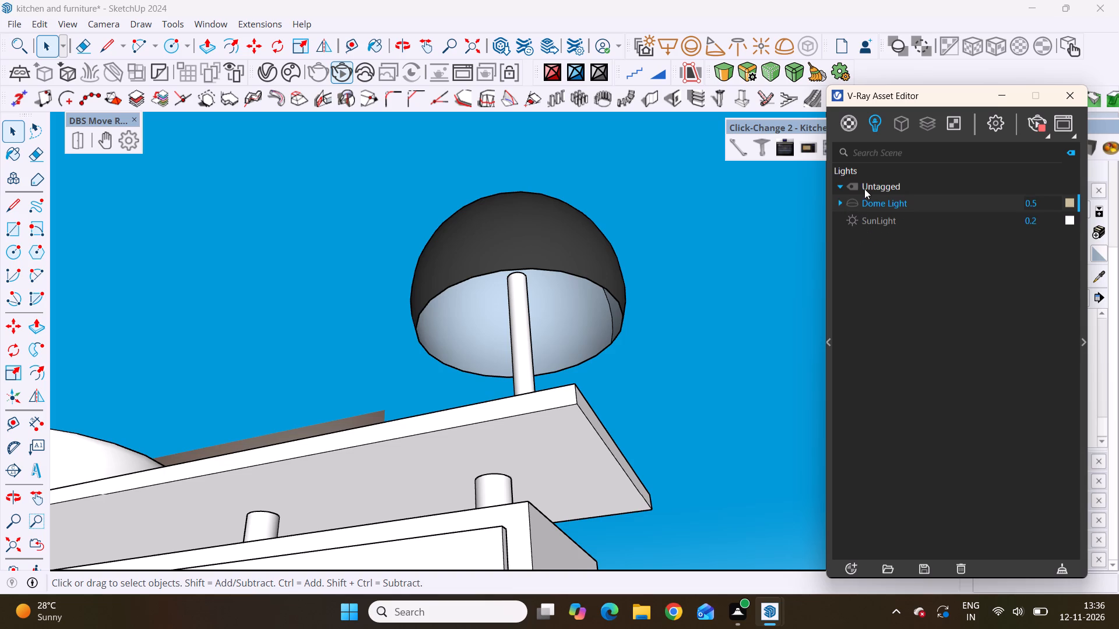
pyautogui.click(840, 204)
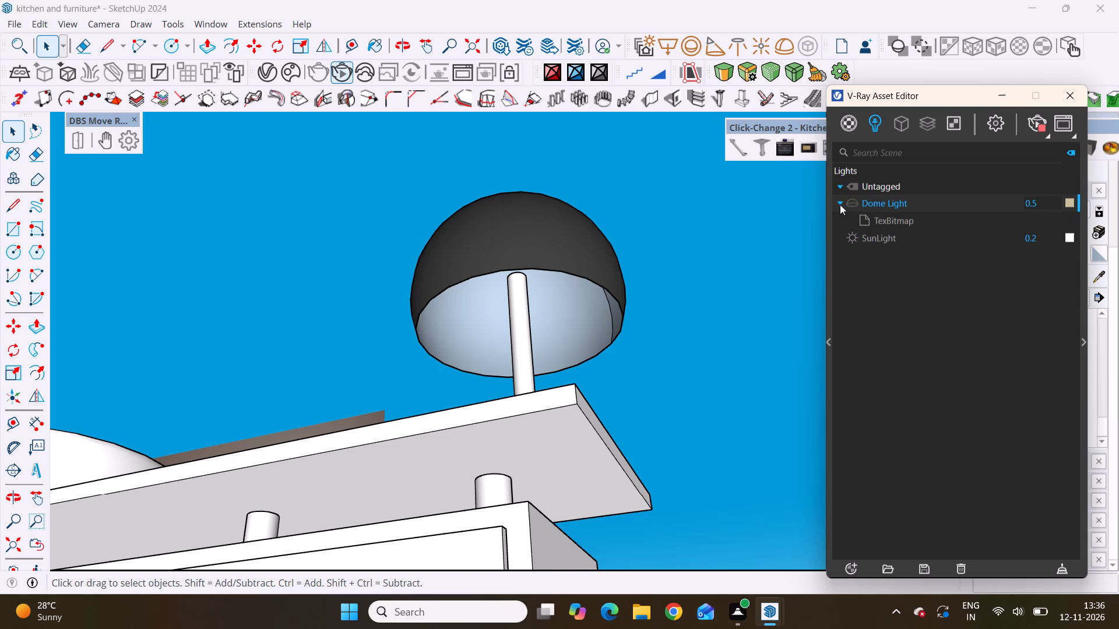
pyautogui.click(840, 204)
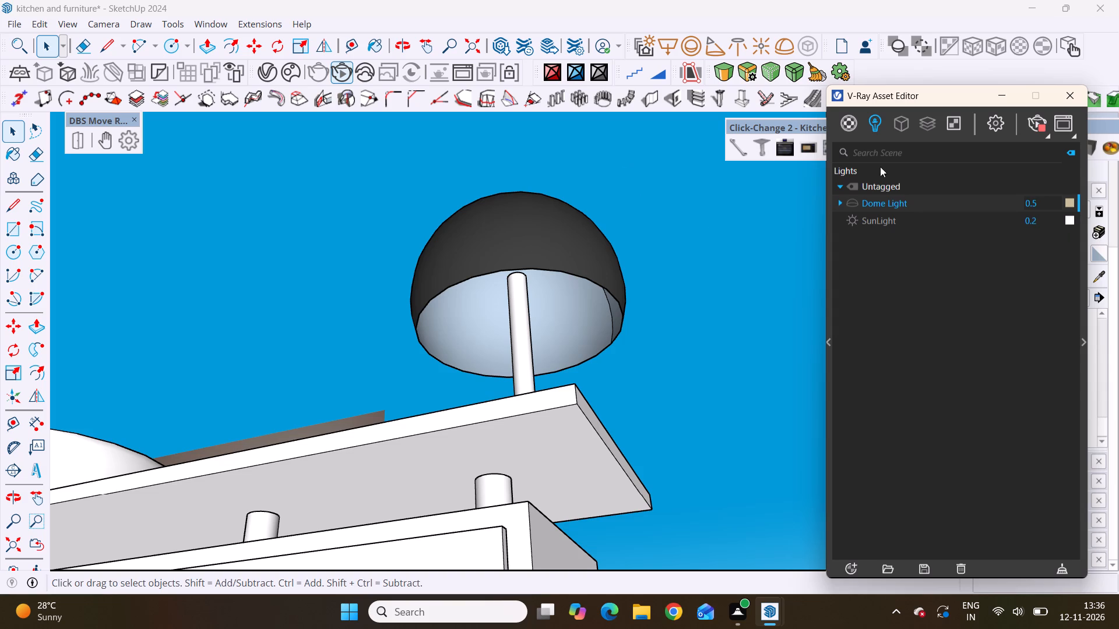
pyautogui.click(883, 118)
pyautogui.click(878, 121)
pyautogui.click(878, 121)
# Place a V-Ray Sphere Light centred on the inside of the table lamp's shade, with a radius slightly larger than the shade.
pyautogui.click(689, 51)
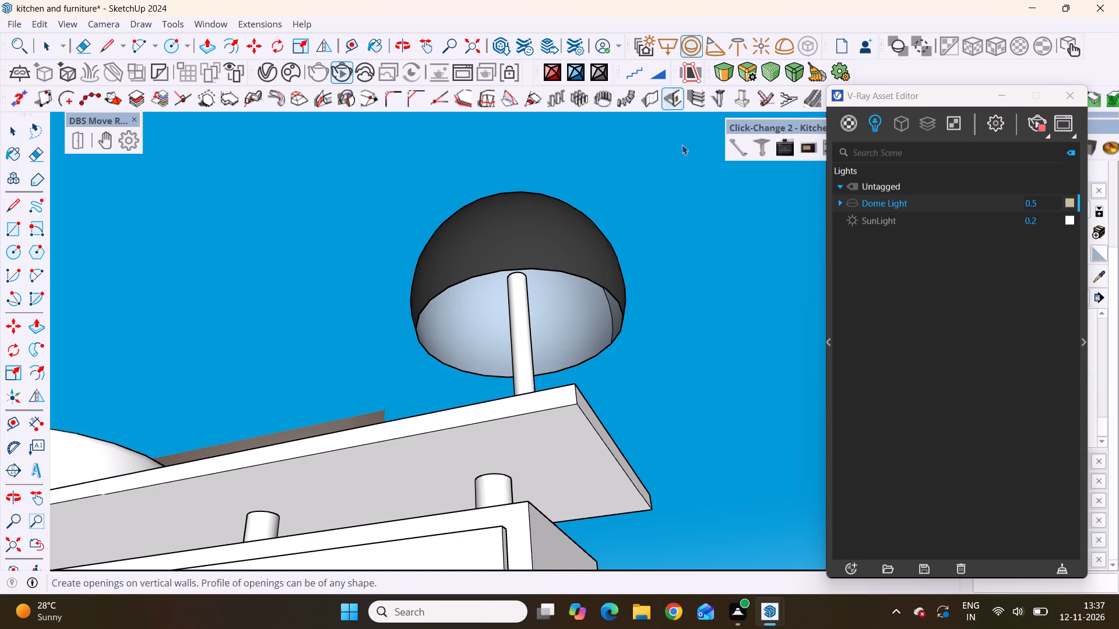
pyautogui.scroll(2, 520, 320)
pyautogui.moveTo(520, 319); pyautogui.dragTo(508, 284, button='middle')
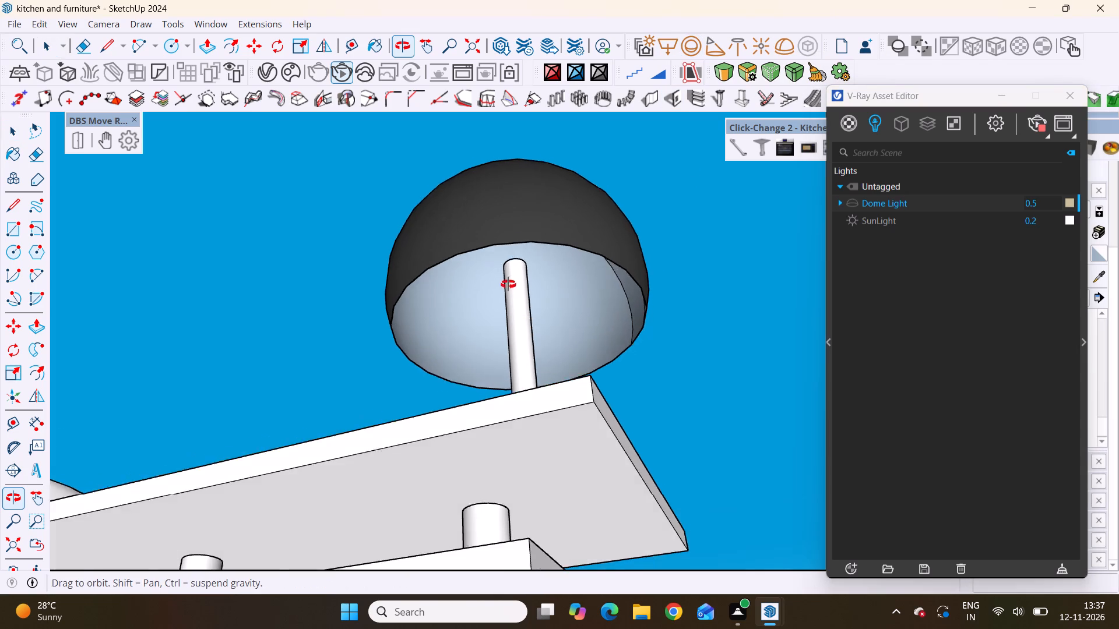
pyautogui.moveTo(508, 284); pyautogui.dragTo(506, 267, button='middle')
pyautogui.scroll(5, 506, 267)
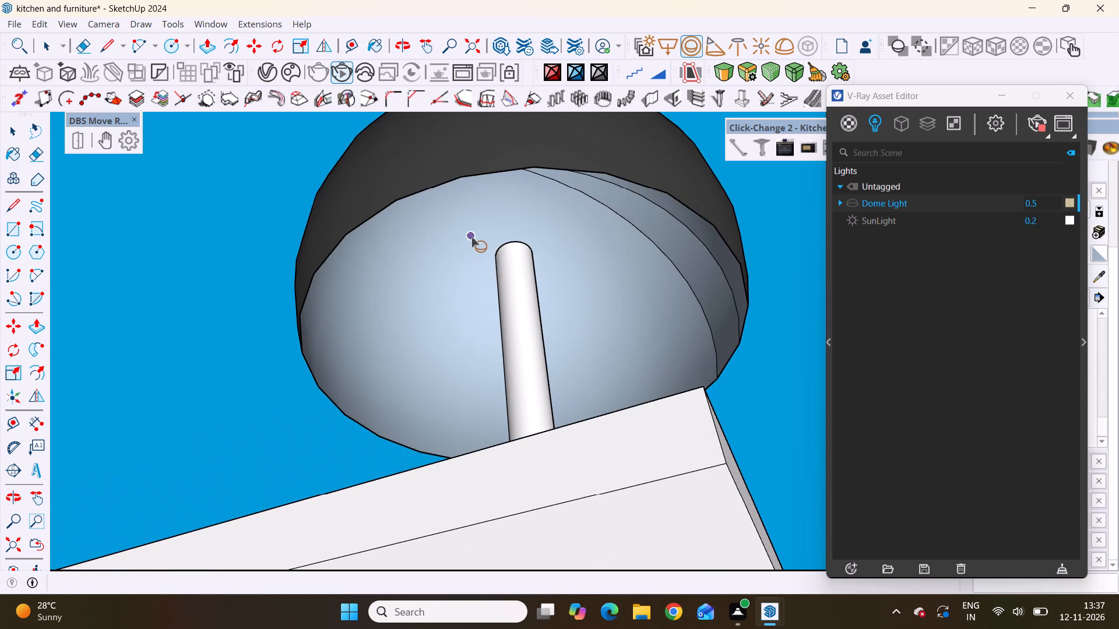
pyautogui.click(470, 232)
pyautogui.scroll(-6, 507, 274)
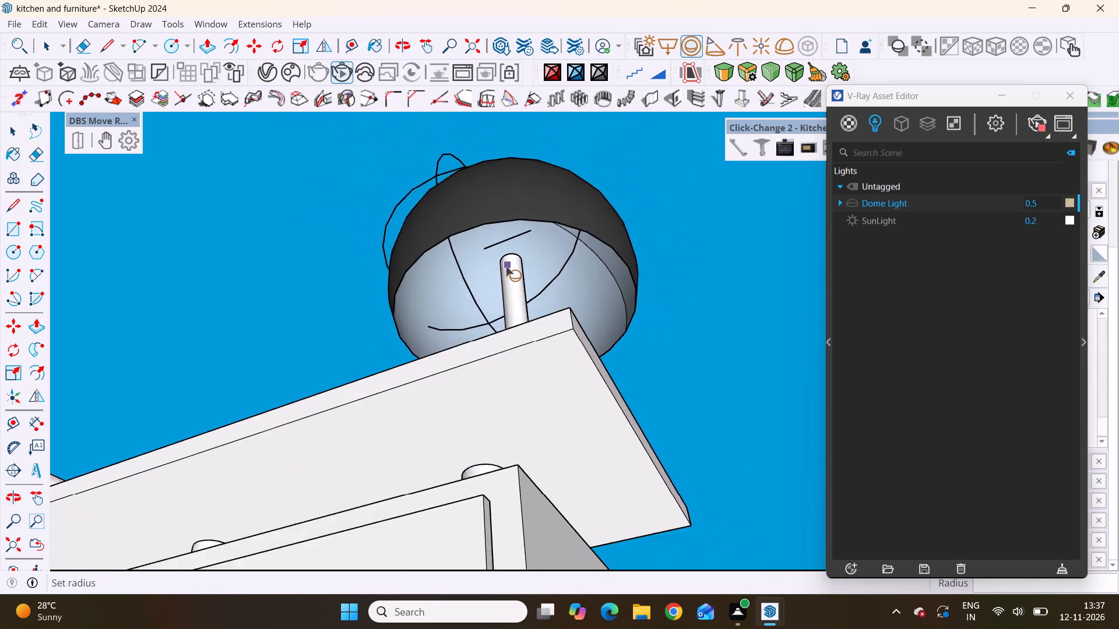
pyautogui.scroll(-8, 506, 266)
pyautogui.moveTo(521, 271); pyautogui.dragTo(486, 422, button='middle')
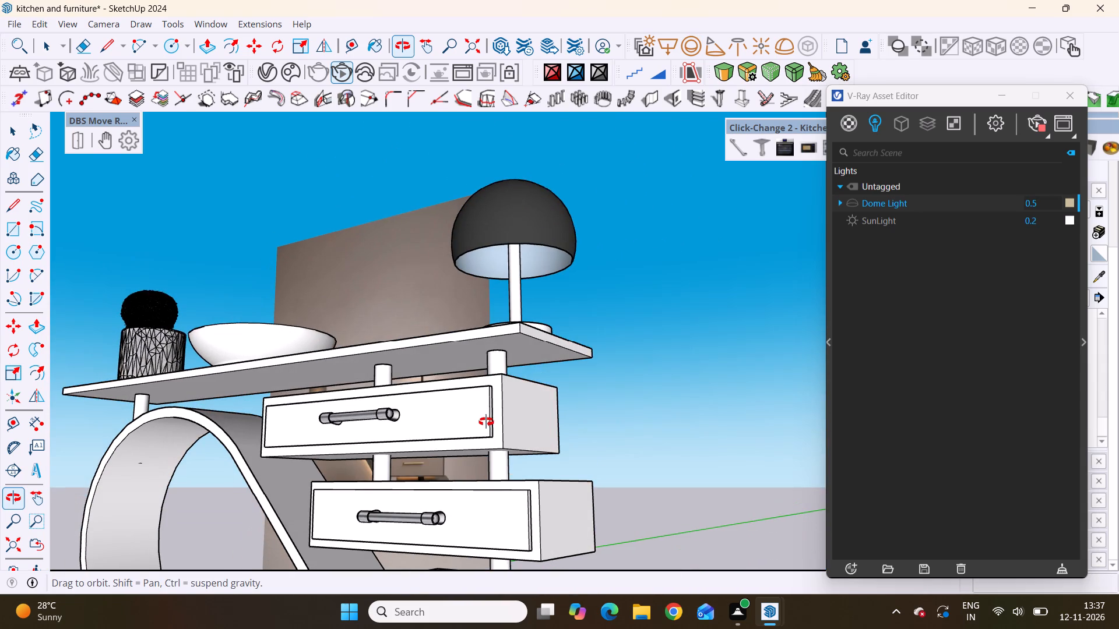
pyautogui.moveTo(486, 422); pyautogui.dragTo(486, 423, button='middle')
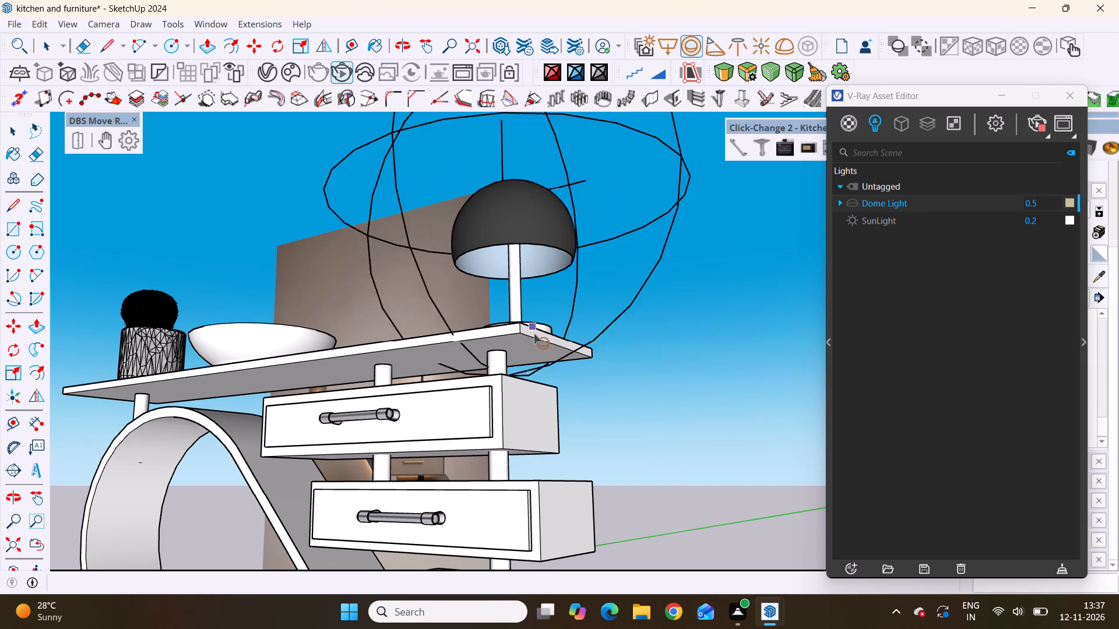
pyautogui.scroll(-8, 496, 242)
pyautogui.moveTo(512, 252); pyautogui.dragTo(486, 229, button='middle')
pyautogui.scroll(7, 487, 230)
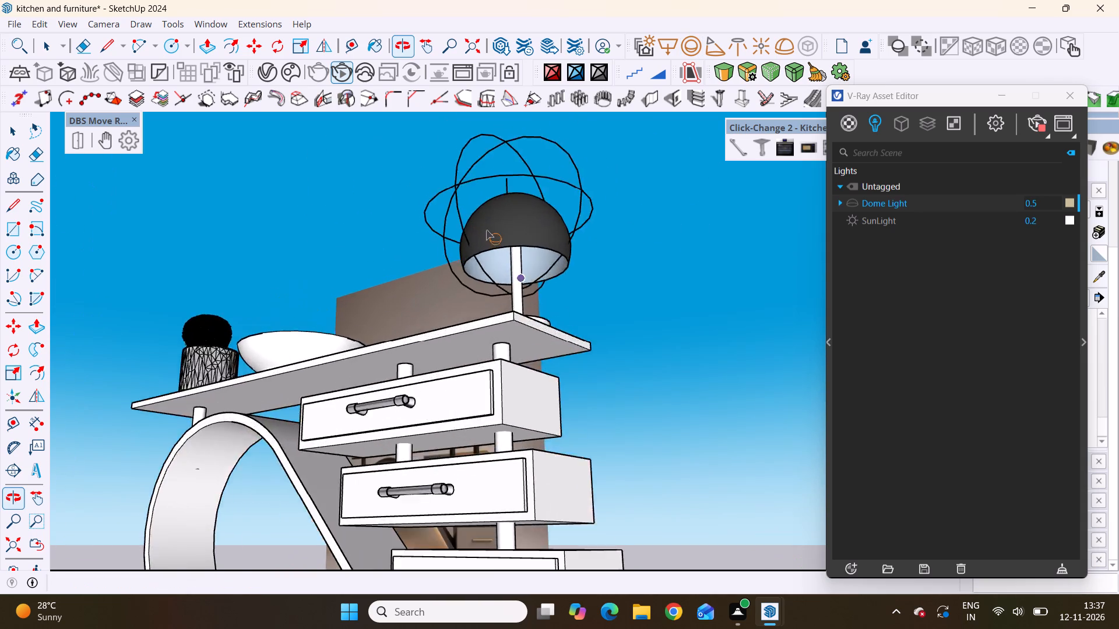
pyautogui.scroll(12, 486, 229)
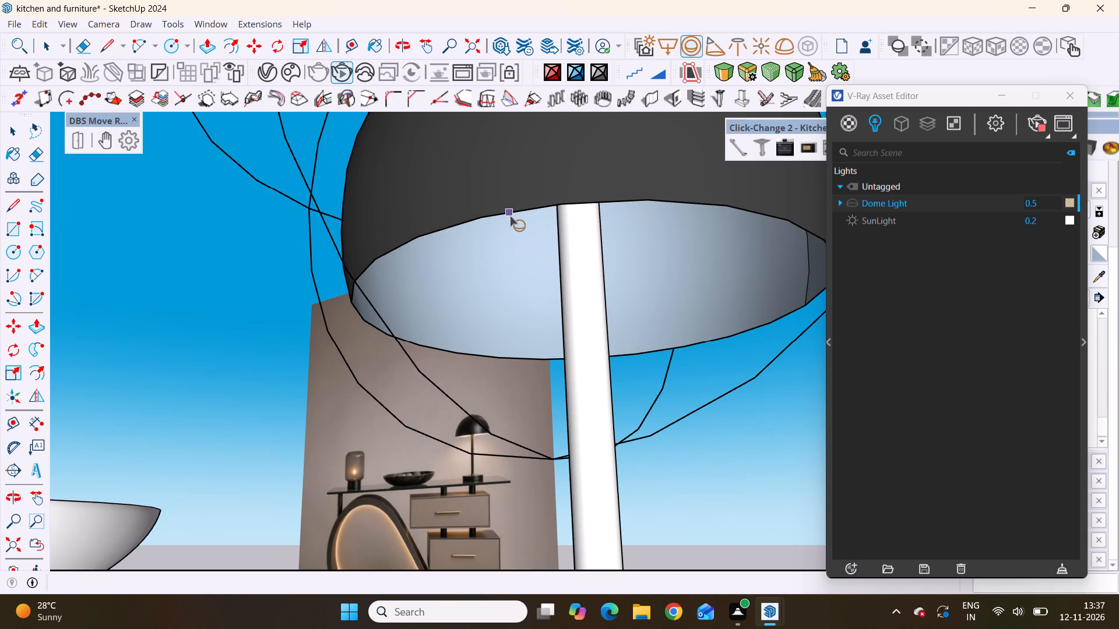
pyautogui.scroll(-12, 505, 209)
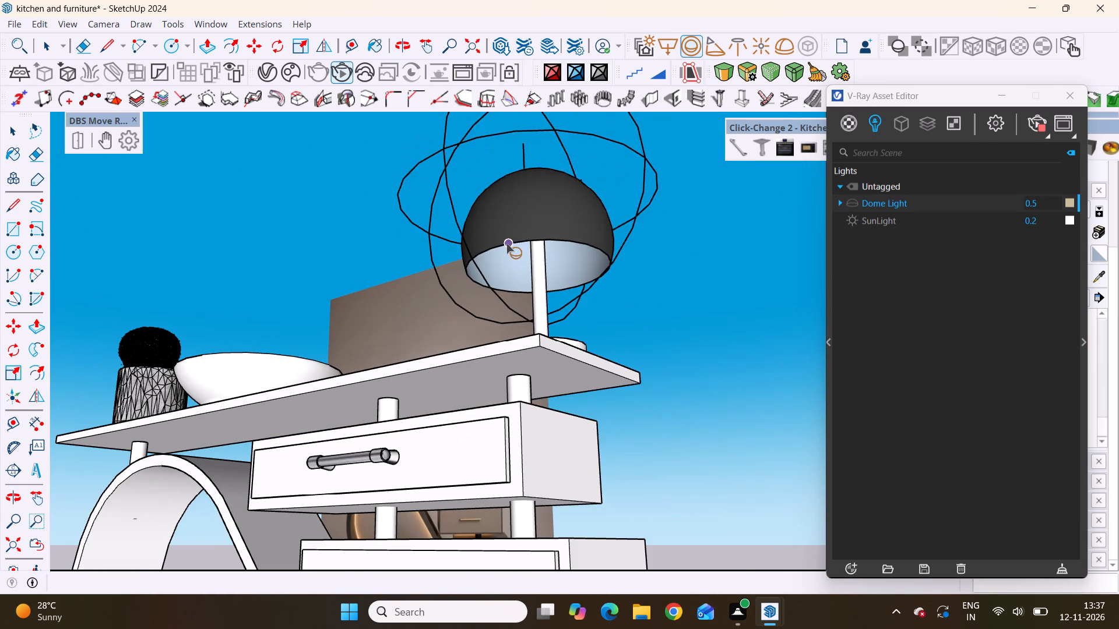
pyautogui.scroll(-4, 506, 241)
pyautogui.moveTo(506, 240); pyautogui.dragTo(554, 347, button='middle')
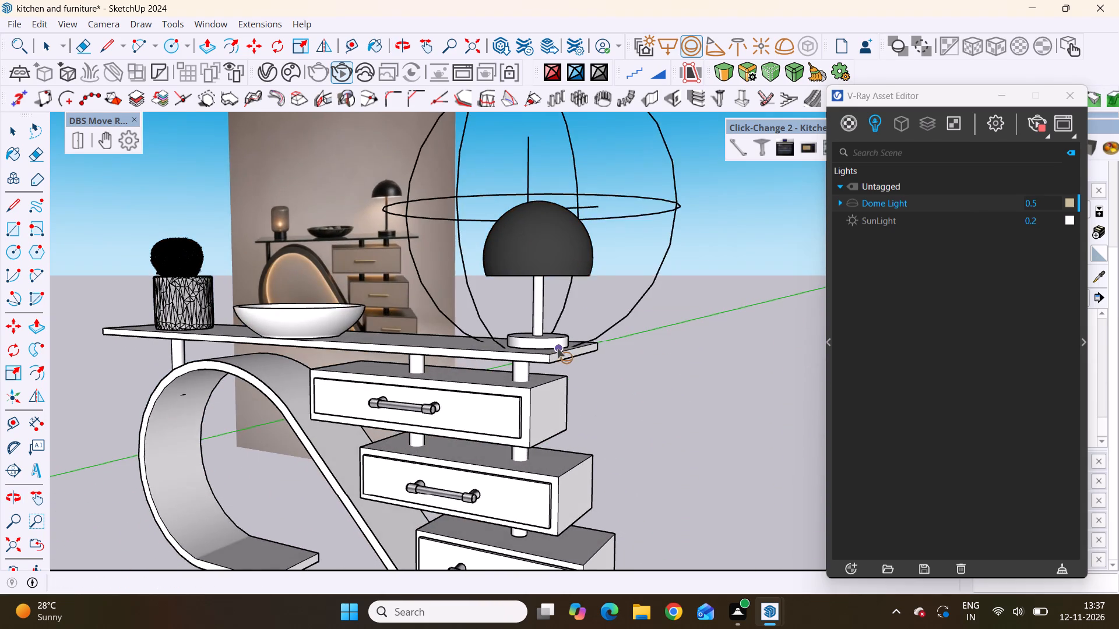
pyautogui.scroll(-3, 558, 348)
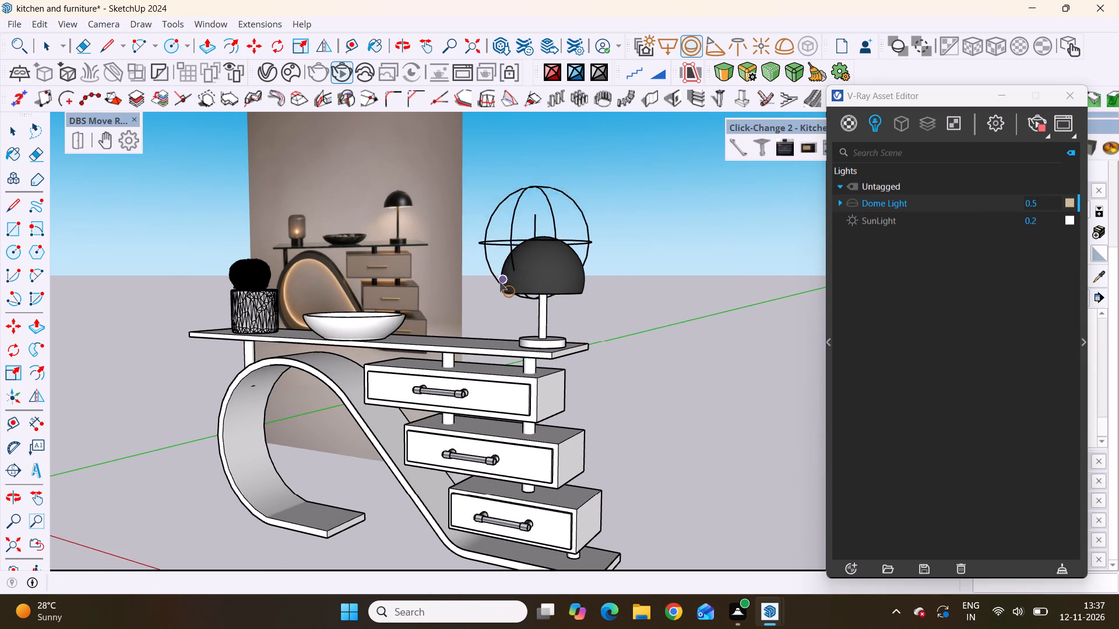
pyautogui.click(495, 291)
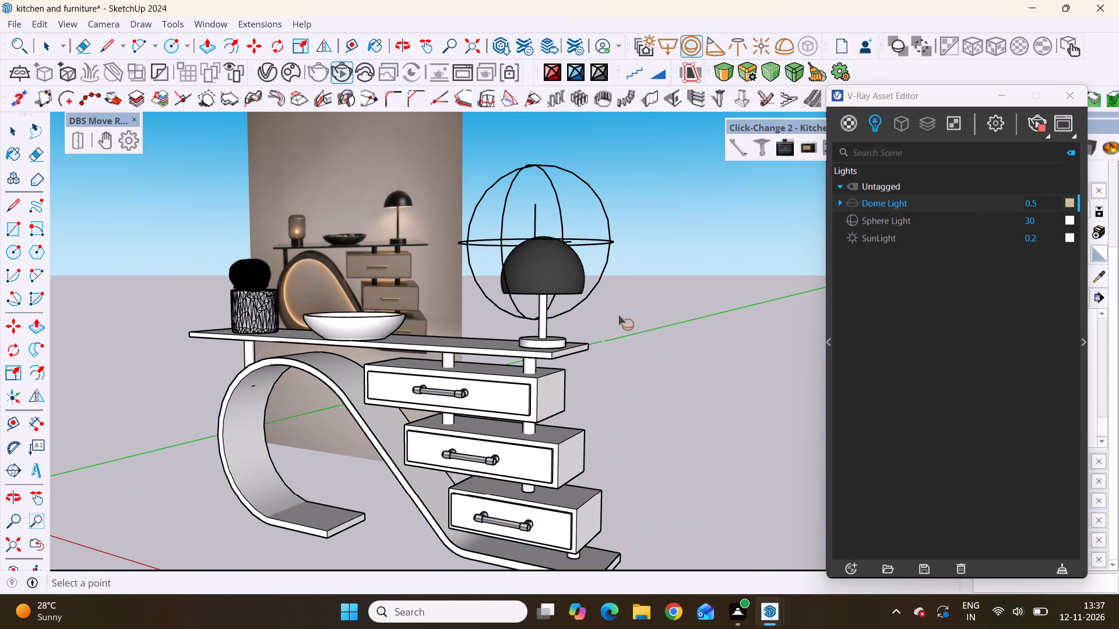
pyautogui.press('space')
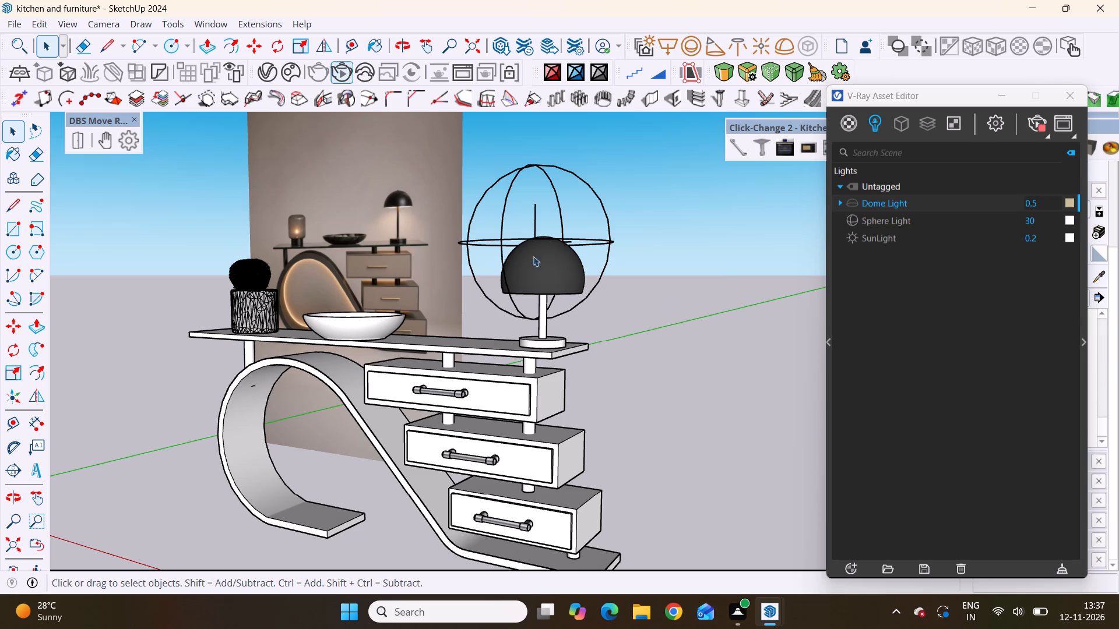
# Select the new sphere light and scale it down uniformly to about 0.4 of its size.
pyautogui.click(601, 197)
pyautogui.click(504, 207)
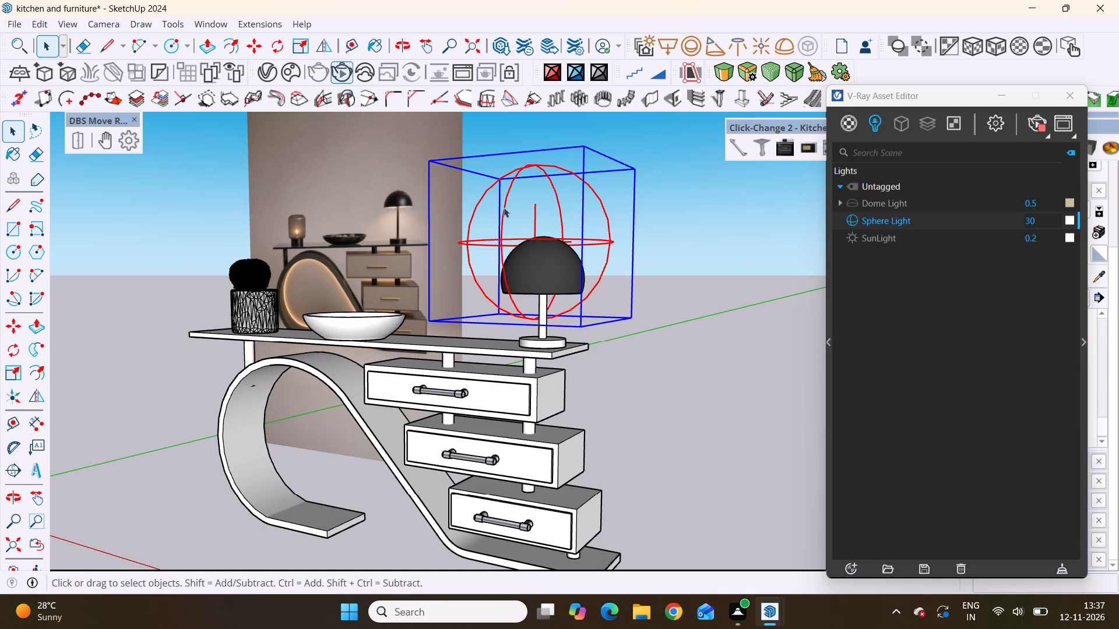
pyautogui.press('s')
pyautogui.moveTo(582, 142); pyautogui.dragTo(547, 275)
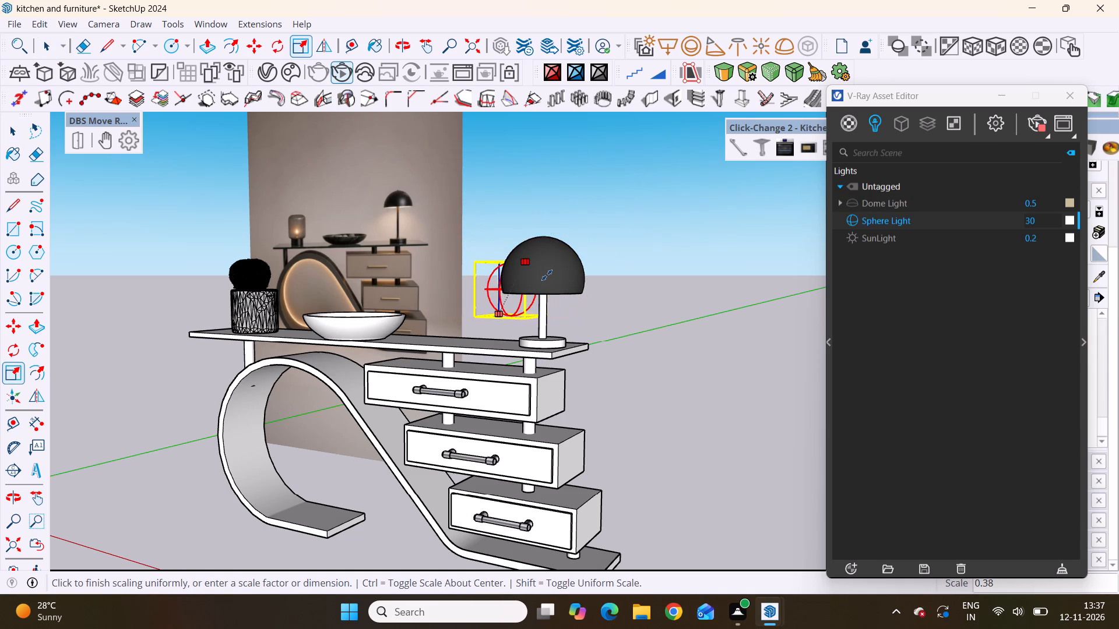
pyautogui.moveTo(547, 275); pyautogui.dragTo(554, 273)
pyautogui.scroll(3, 467, 314)
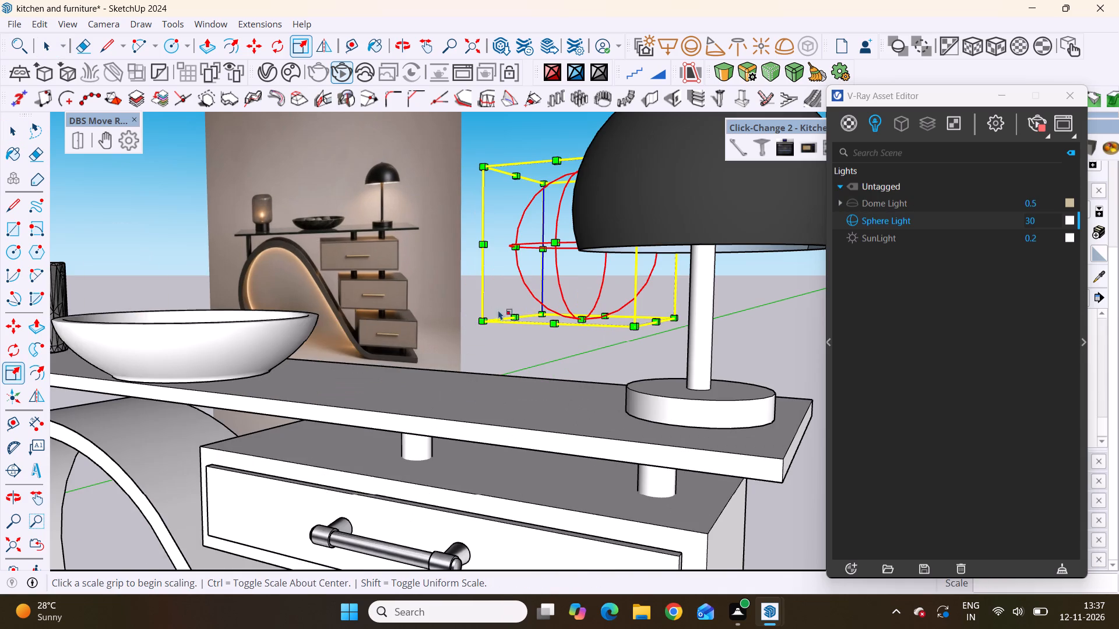
pyautogui.press('space')
# Move the scaled sphere light about 6 inches toward the underside of the lampshade.
pyautogui.write('m')
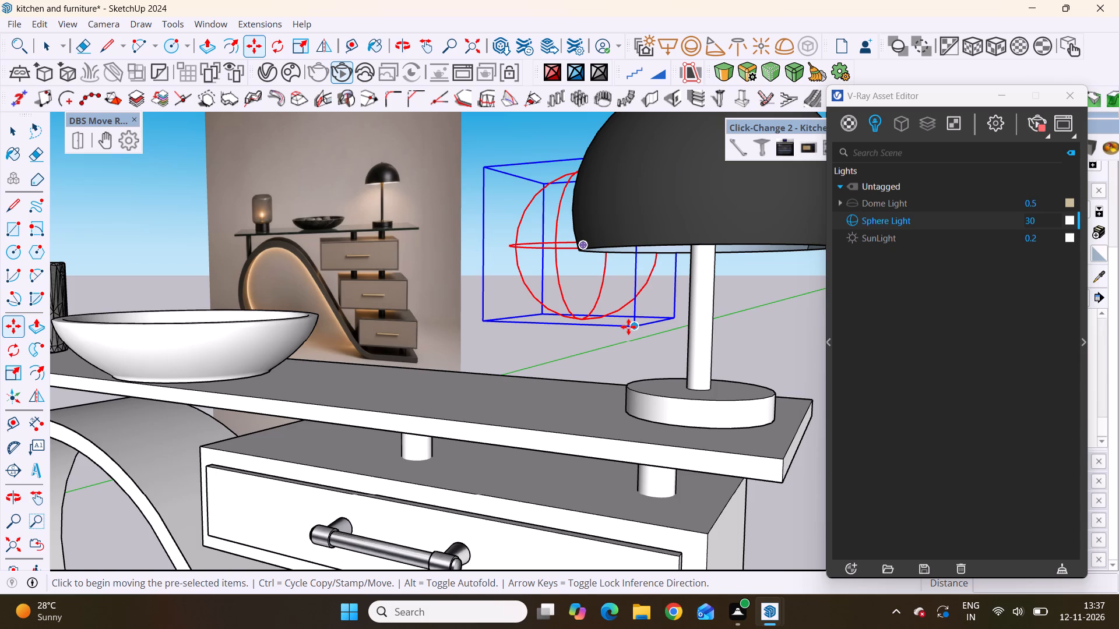
pyautogui.click(631, 327)
pyautogui.scroll(-8, 654, 364)
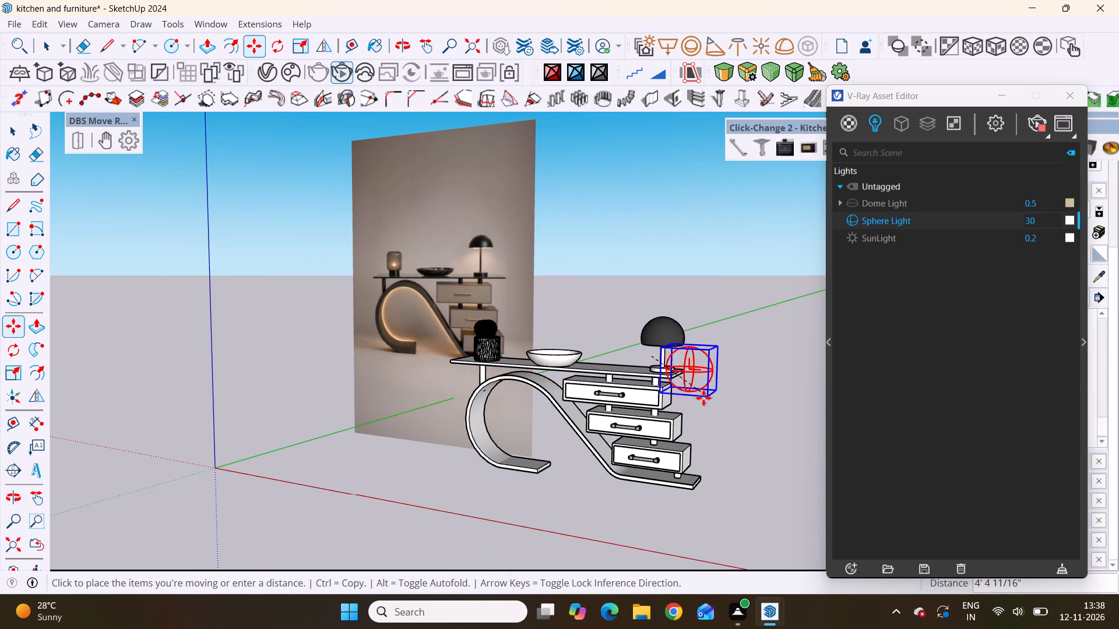
pyautogui.scroll(6, 691, 402)
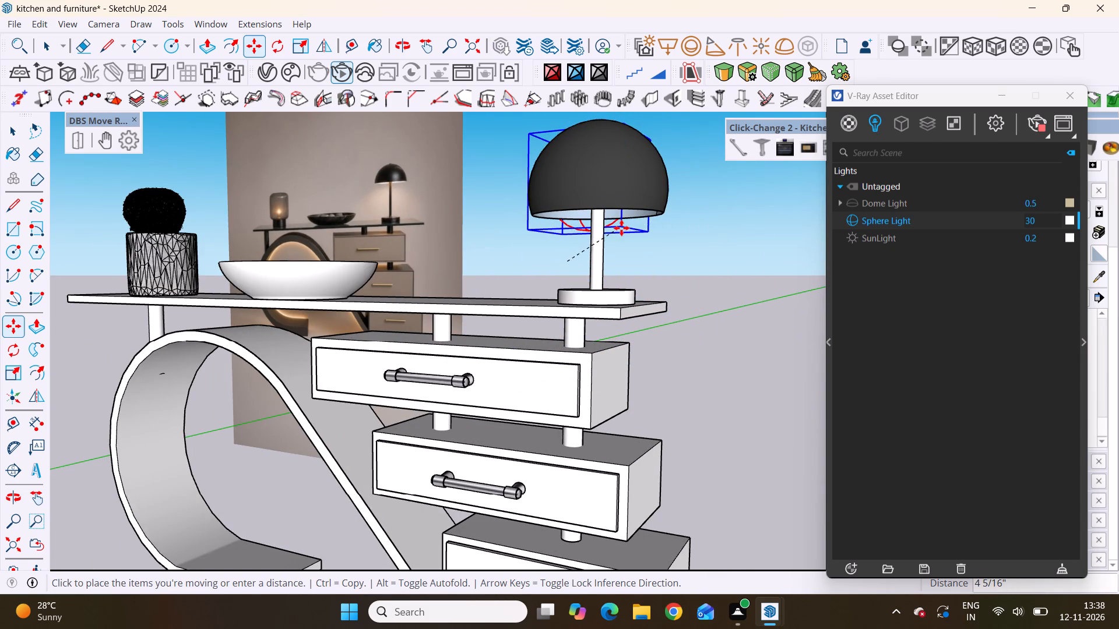
pyautogui.scroll(4, 619, 248)
pyautogui.scroll(-4, 619, 248)
pyautogui.moveTo(625, 233); pyautogui.dragTo(620, 187, button='middle')
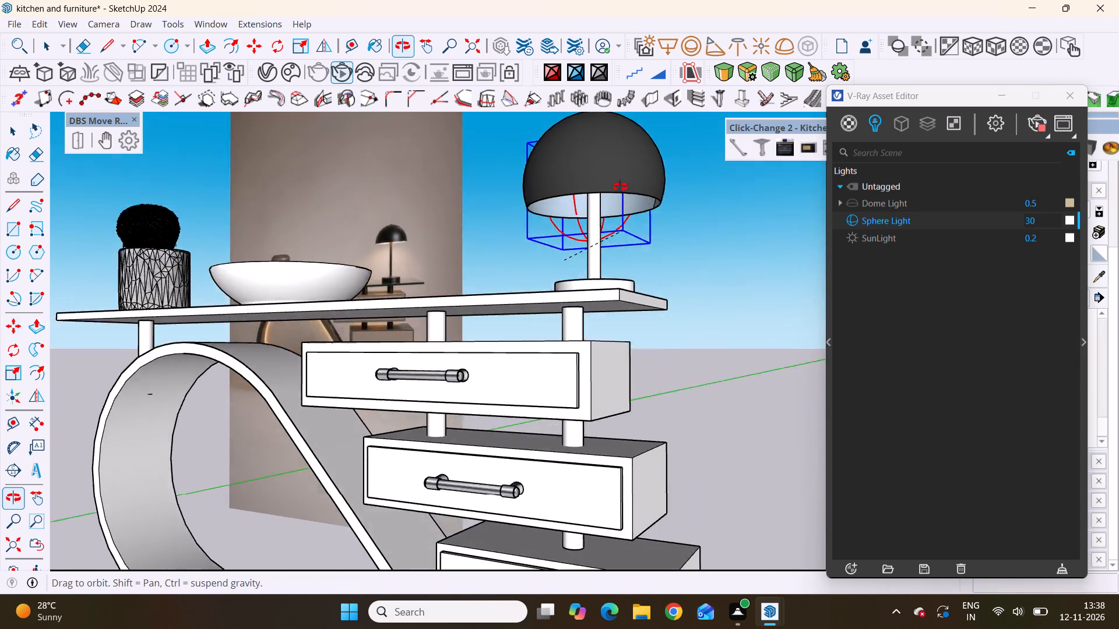
pyautogui.moveTo(620, 187); pyautogui.dragTo(585, 71, button='middle')
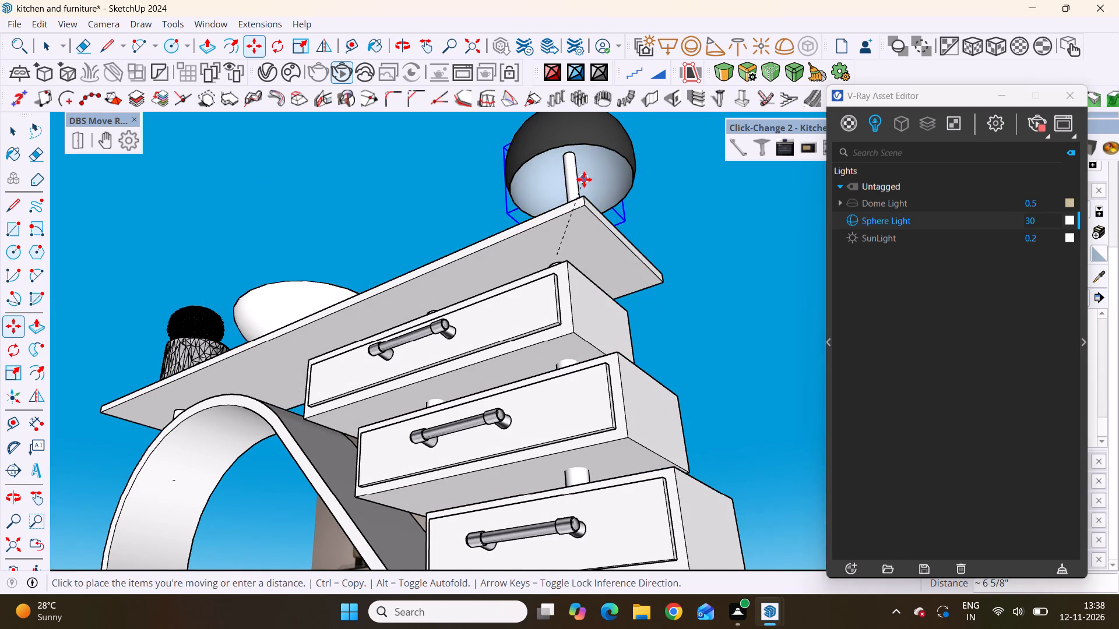
pyautogui.click(584, 191)
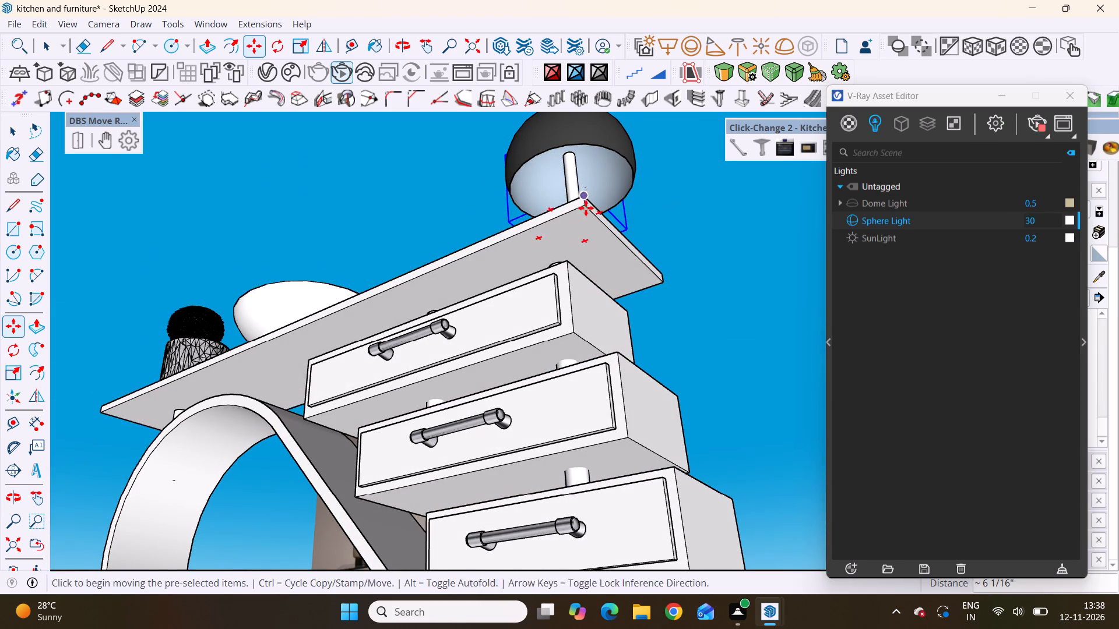
# Move the sphere light about 3 11/16" down and across so it lines up with the lampshade in the front view.
pyautogui.scroll(-4, 586, 211)
pyautogui.moveTo(590, 211); pyautogui.dragTo(633, 396, button='middle')
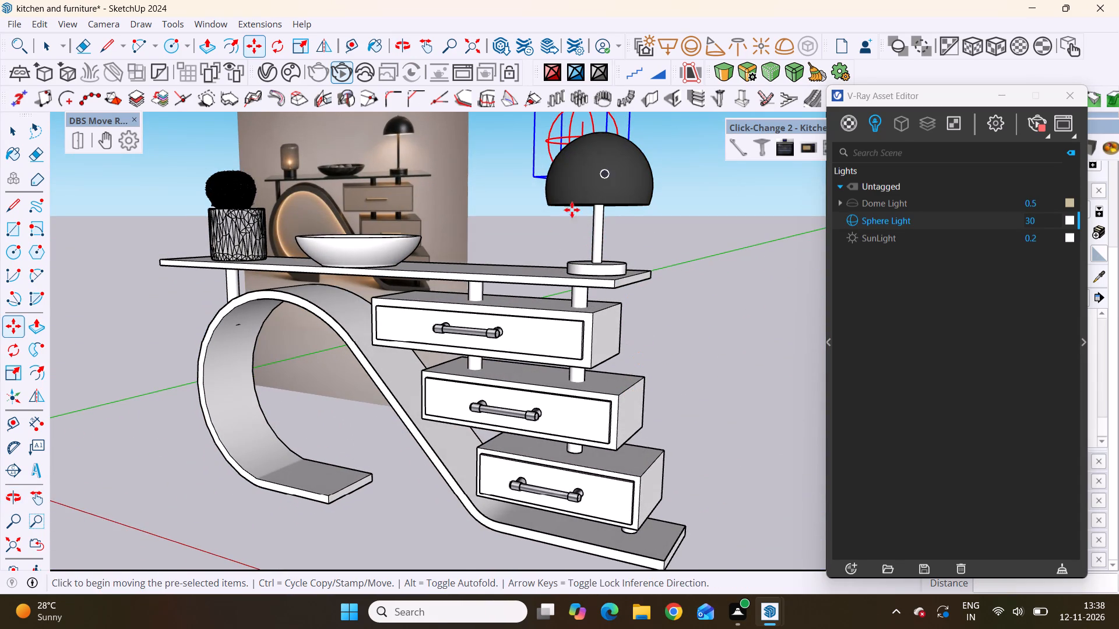
pyautogui.click(529, 175)
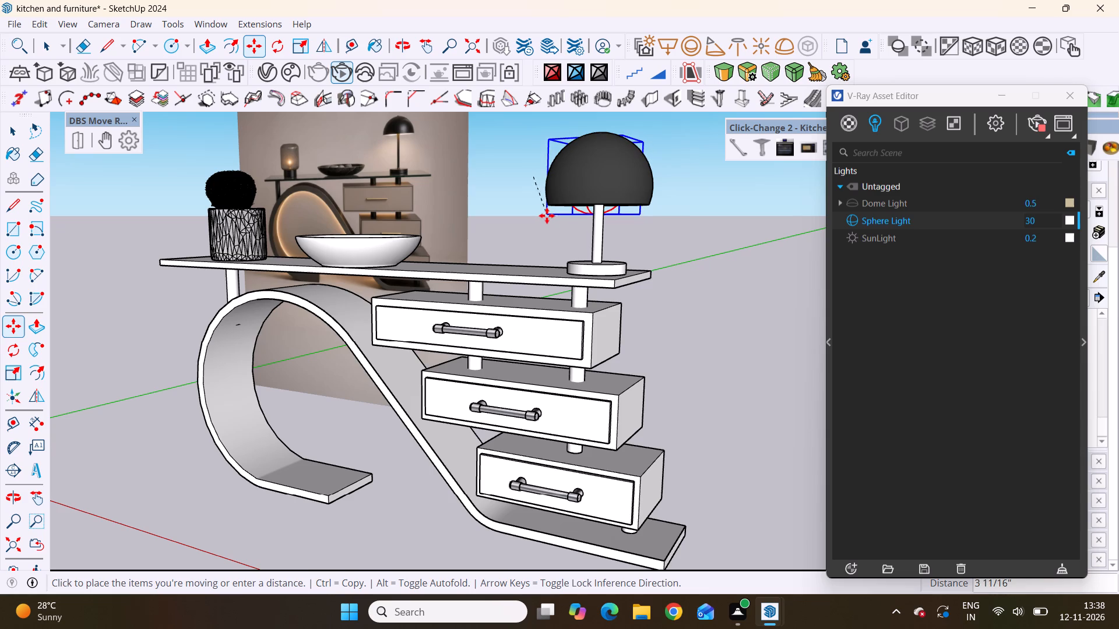
pyautogui.click(547, 215)
# Move the sphere light about 6 13/16" in depth so it sits within the lampshade when seen from the console's end.
pyautogui.moveTo(600, 225); pyautogui.dragTo(374, 137, button='middle')
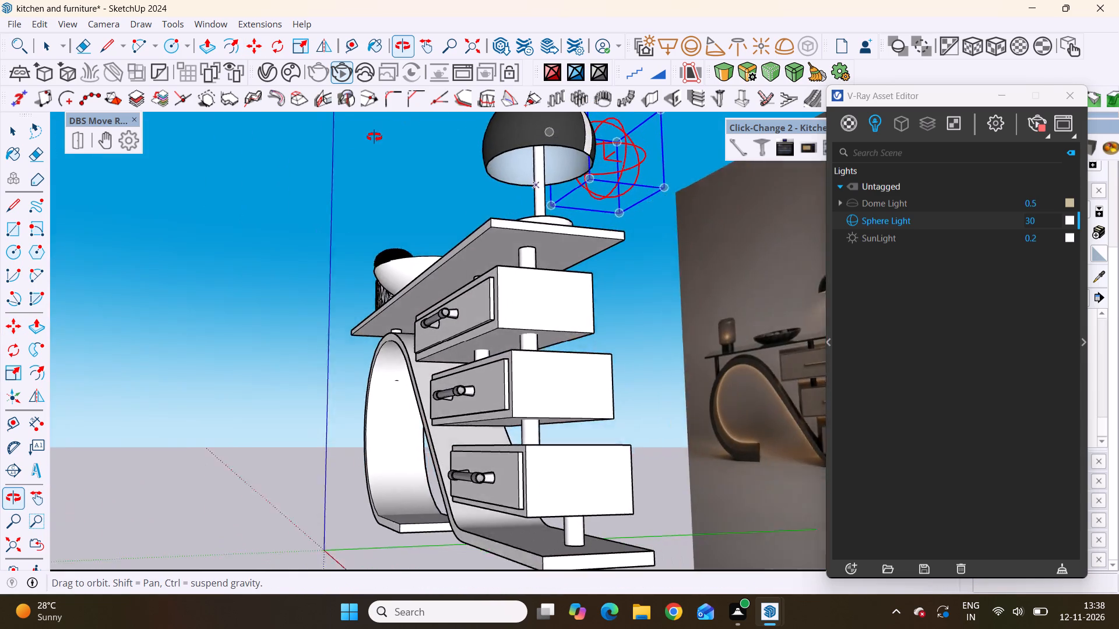
pyautogui.moveTo(374, 137); pyautogui.dragTo(364, 146, button='middle')
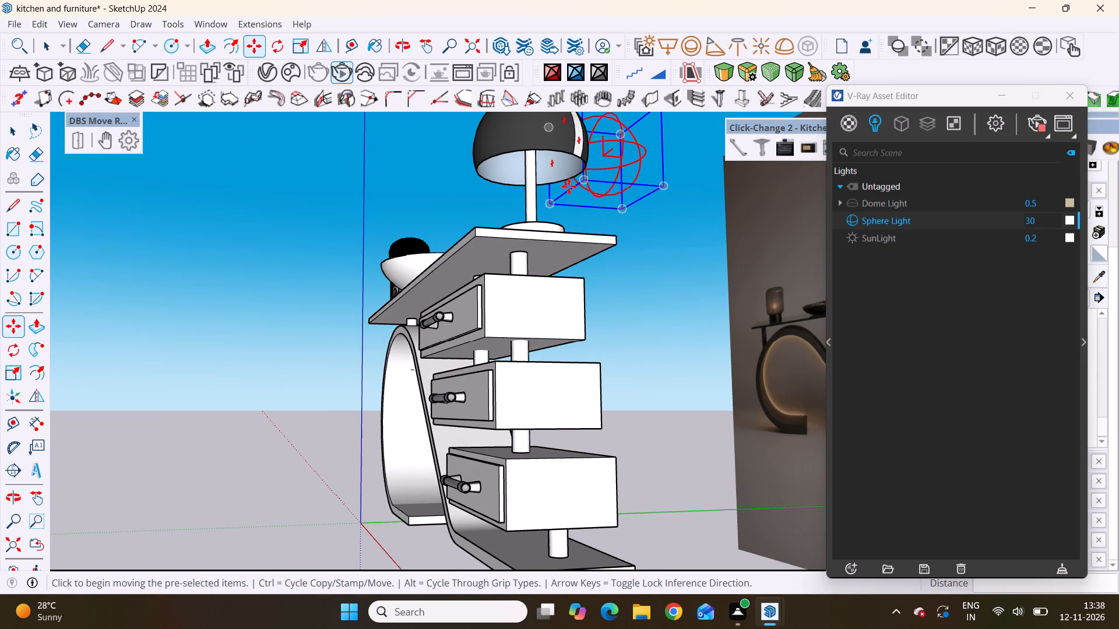
pyautogui.click(577, 182)
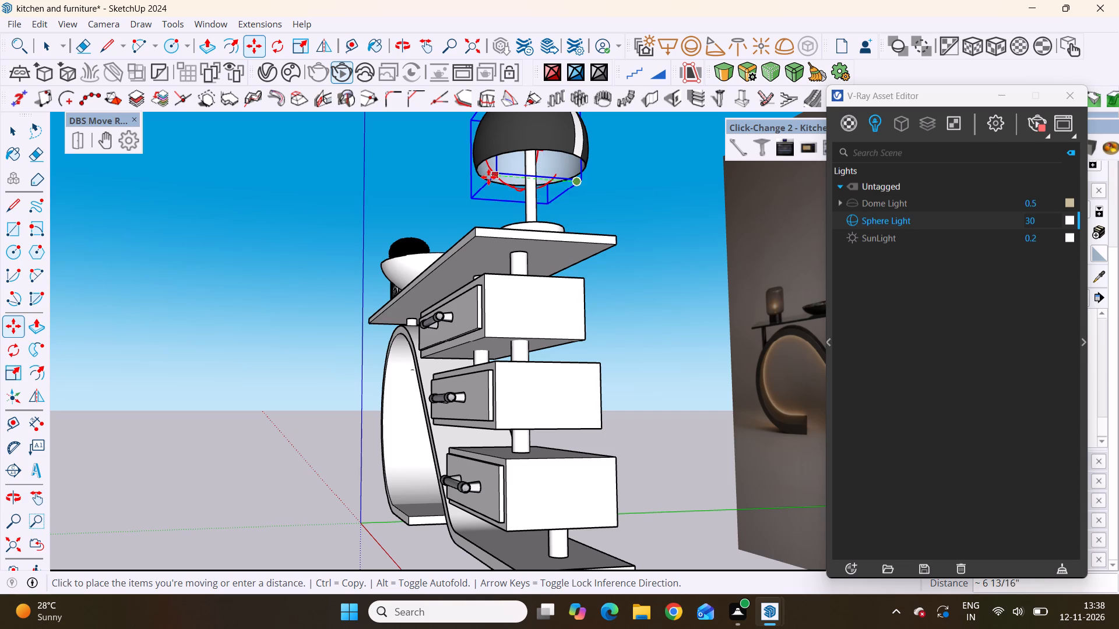
pyautogui.click(491, 178)
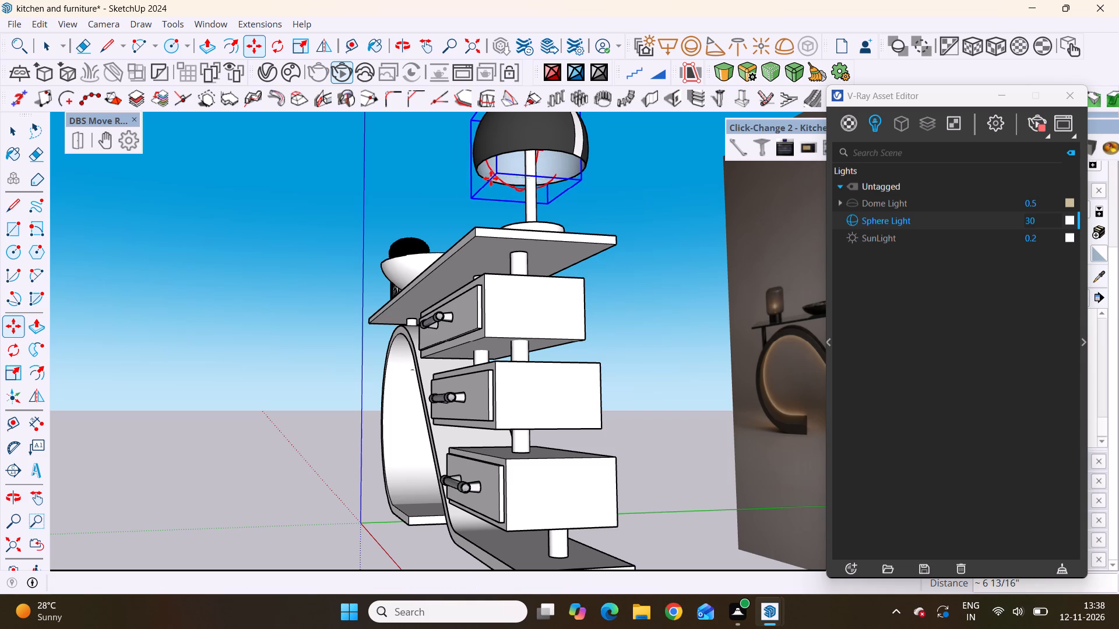
# Move the sphere light about 2 15/16" along the console's length to centre it in the lampshade.
pyautogui.scroll(-3, 530, 166)
pyautogui.moveTo(536, 166); pyautogui.dragTo(703, 354, button='middle')
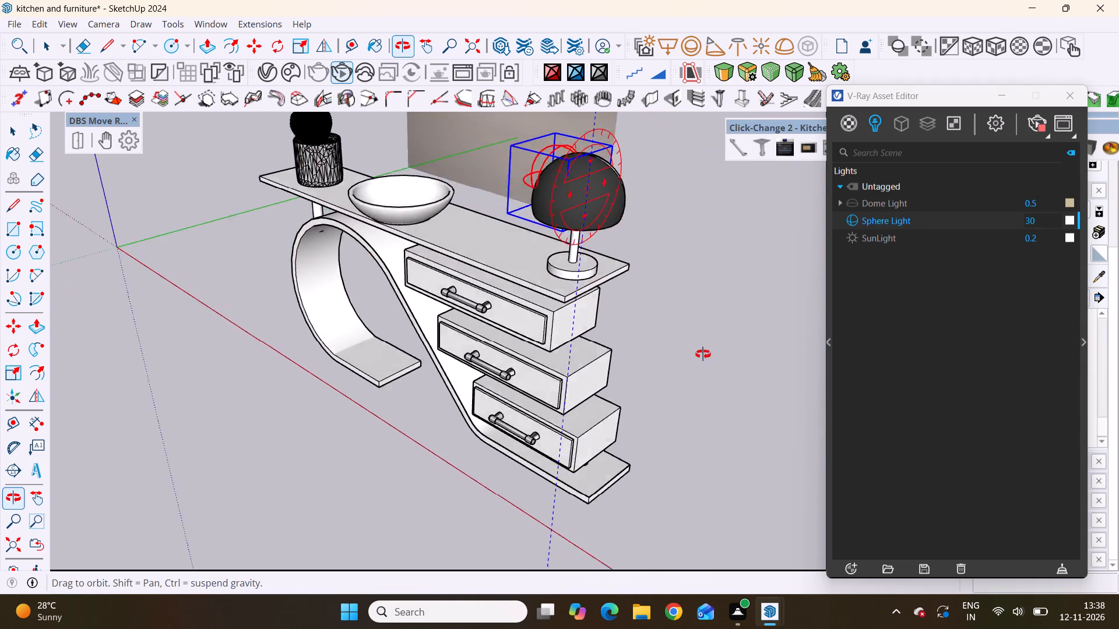
pyautogui.moveTo(703, 354); pyautogui.dragTo(863, 377, button='middle')
pyautogui.scroll(2, 504, 186)
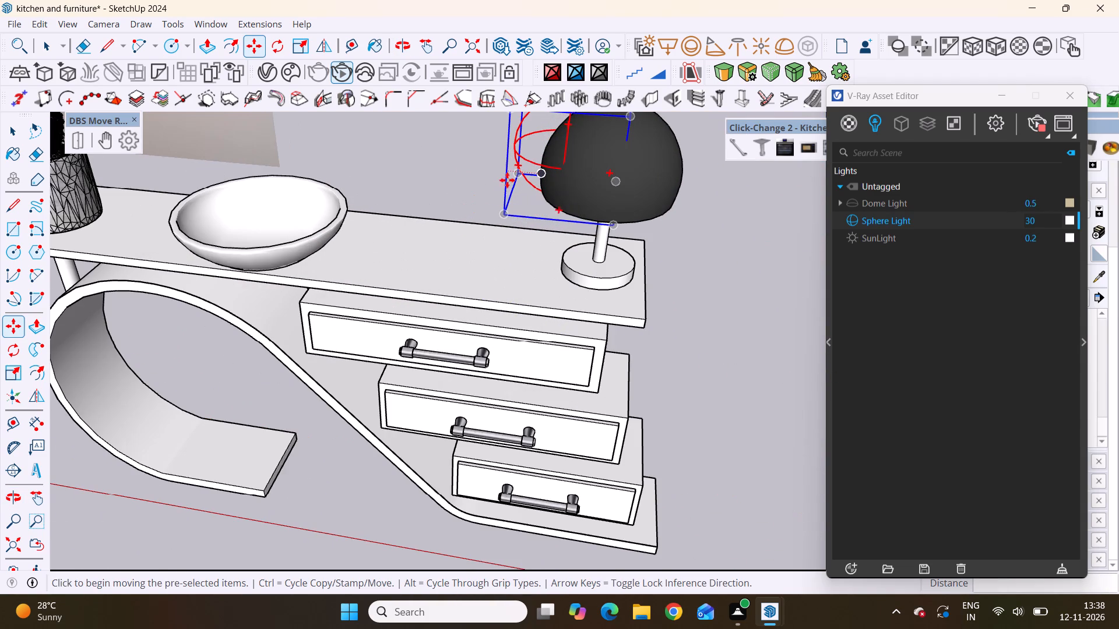
pyautogui.click(515, 146)
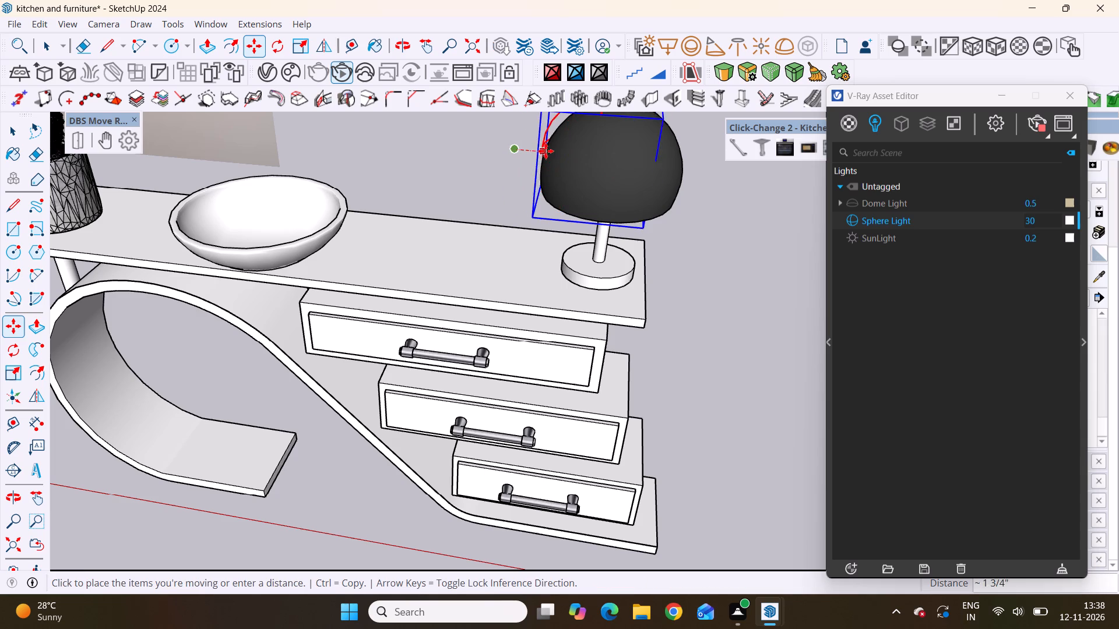
pyautogui.click(553, 151)
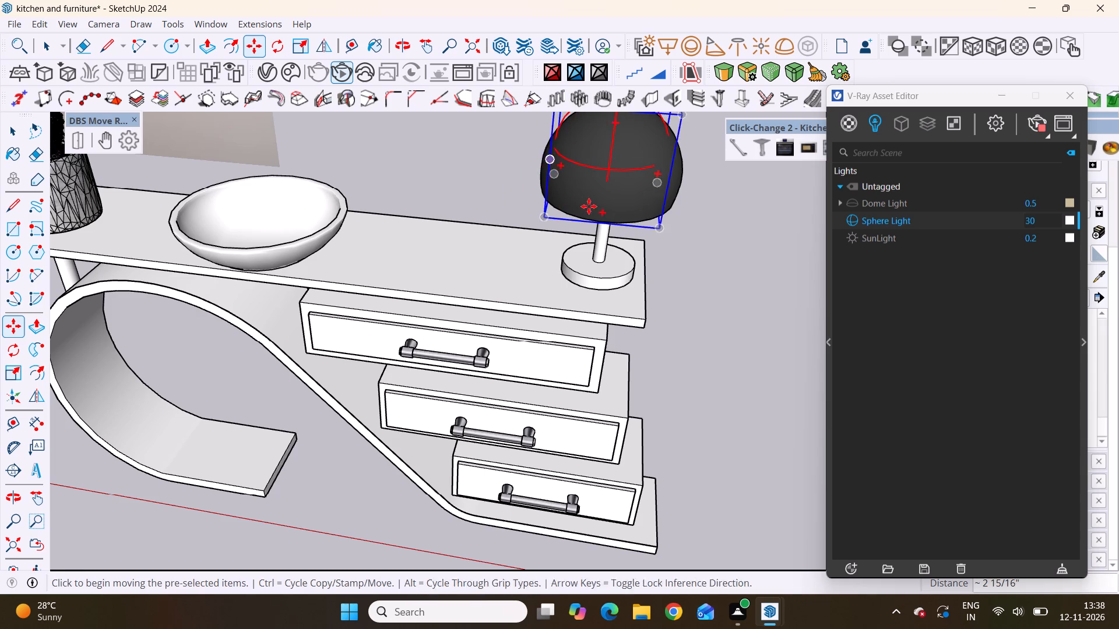
# Nudge the sphere light about 9/16" down from the top of the lampshade.
pyautogui.scroll(-5, 592, 212)
pyautogui.moveTo(622, 215); pyautogui.dragTo(530, 0, button='middle')
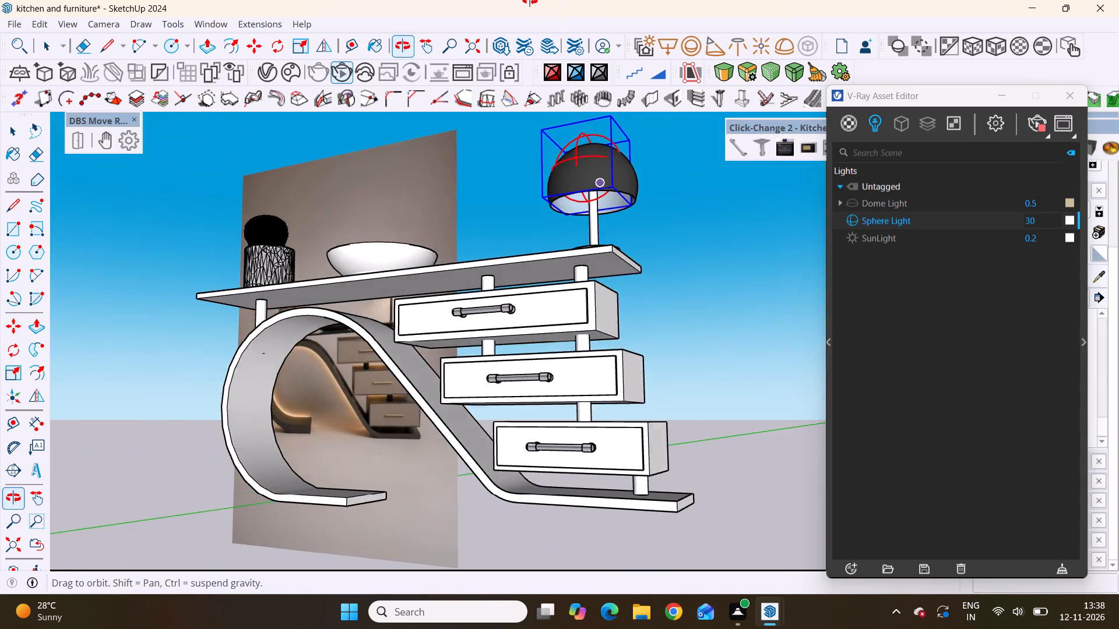
pyautogui.moveTo(530, 0); pyautogui.dragTo(376, 117, button='middle')
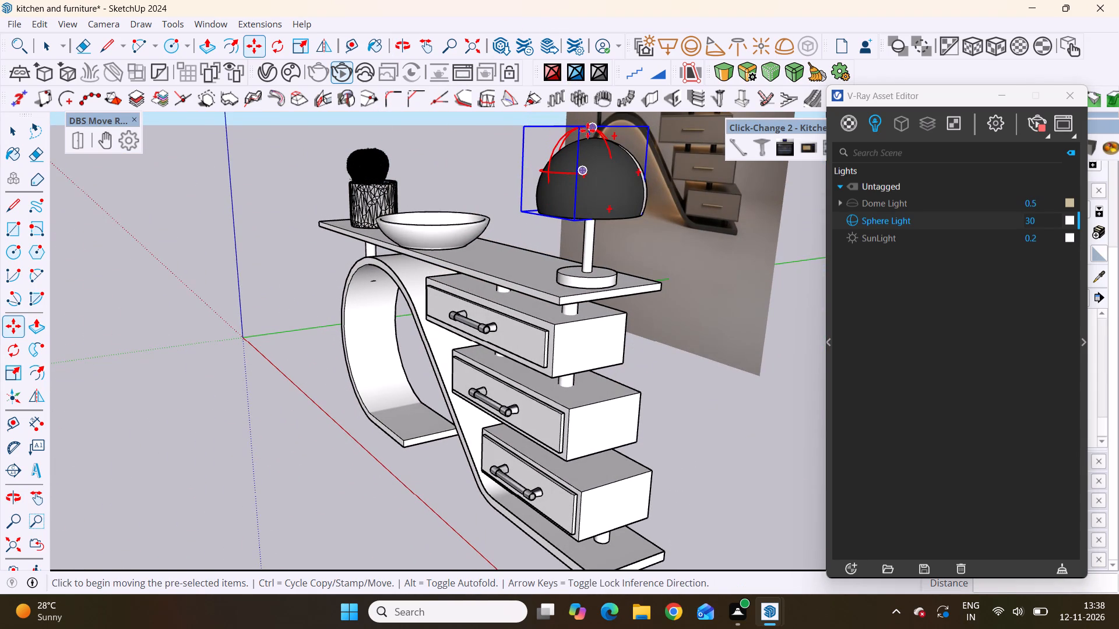
pyautogui.scroll(5, 573, 137)
pyautogui.scroll(-6, 573, 146)
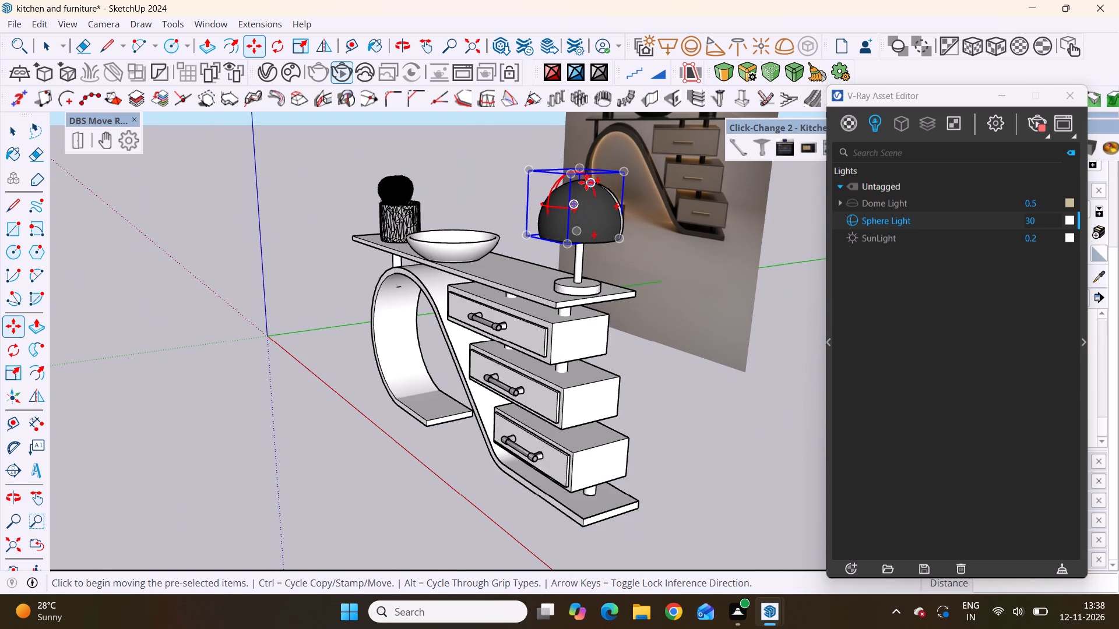
pyautogui.click(586, 177)
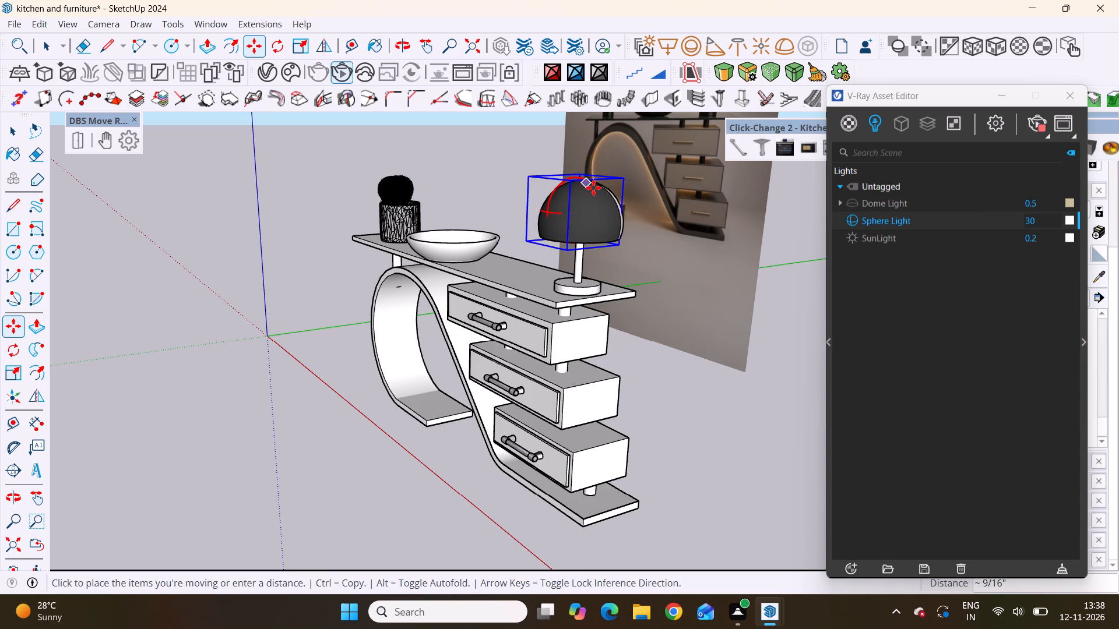
pyautogui.click(593, 186)
# Scale the sphere light down uniformly to about 0.91 so it fits inside the lampshade.
pyautogui.moveTo(578, 228); pyautogui.dragTo(707, 400, button='middle')
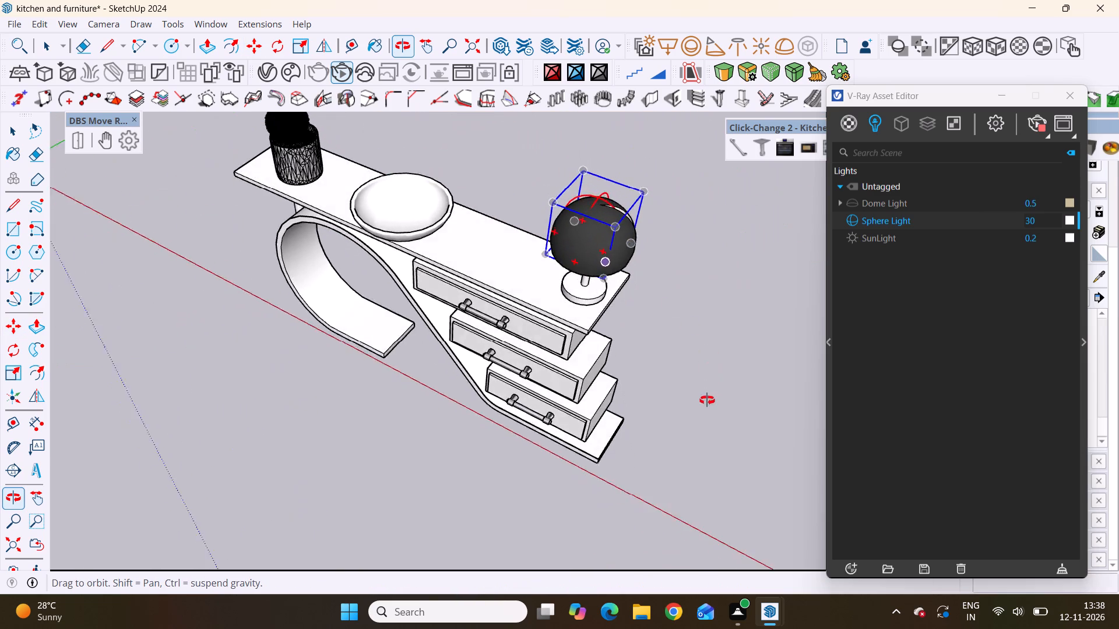
pyautogui.moveTo(707, 400); pyautogui.dragTo(849, 386, button='middle')
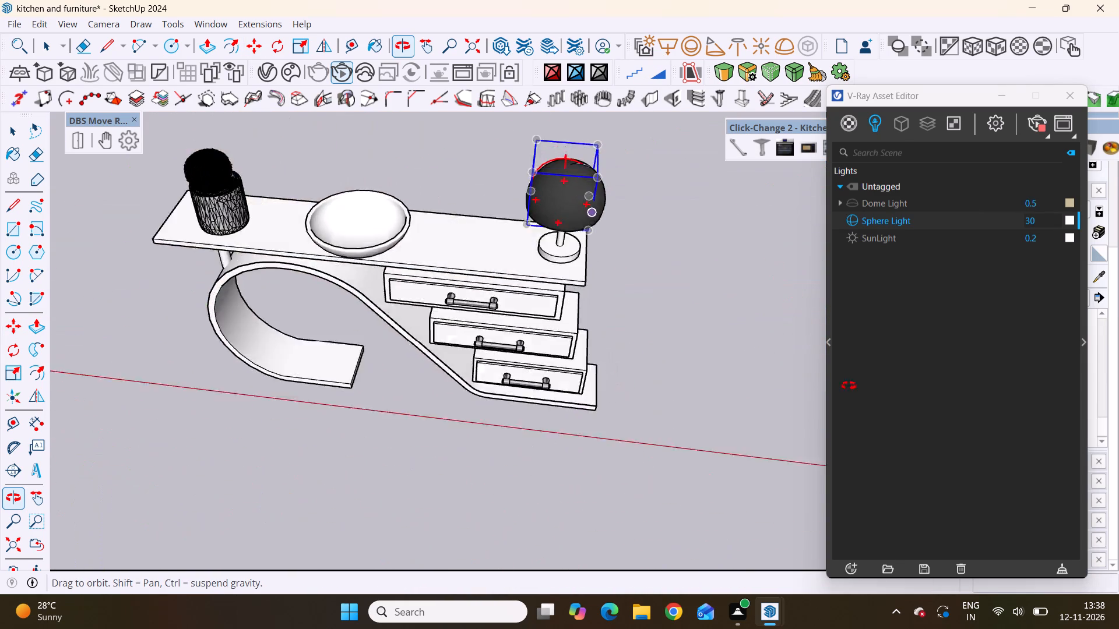
pyautogui.moveTo(849, 386); pyautogui.dragTo(921, 423, button='middle')
pyautogui.moveTo(375, 169); pyautogui.dragTo(572, 118, button='middle')
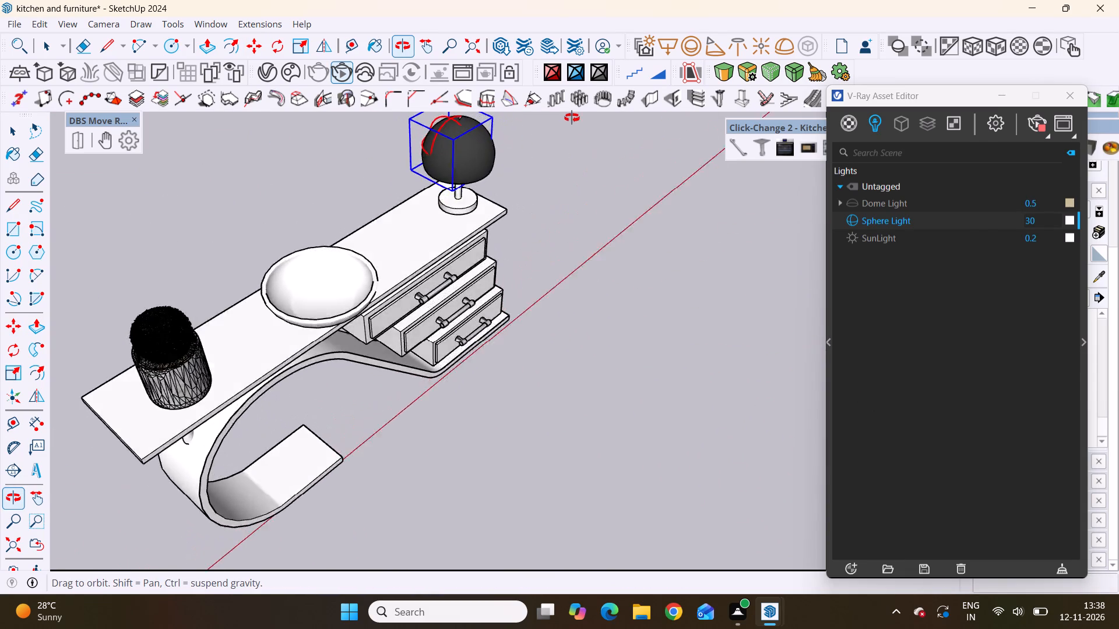
pyautogui.moveTo(572, 118); pyautogui.dragTo(276, 27, button='middle')
pyautogui.scroll(3, 512, 204)
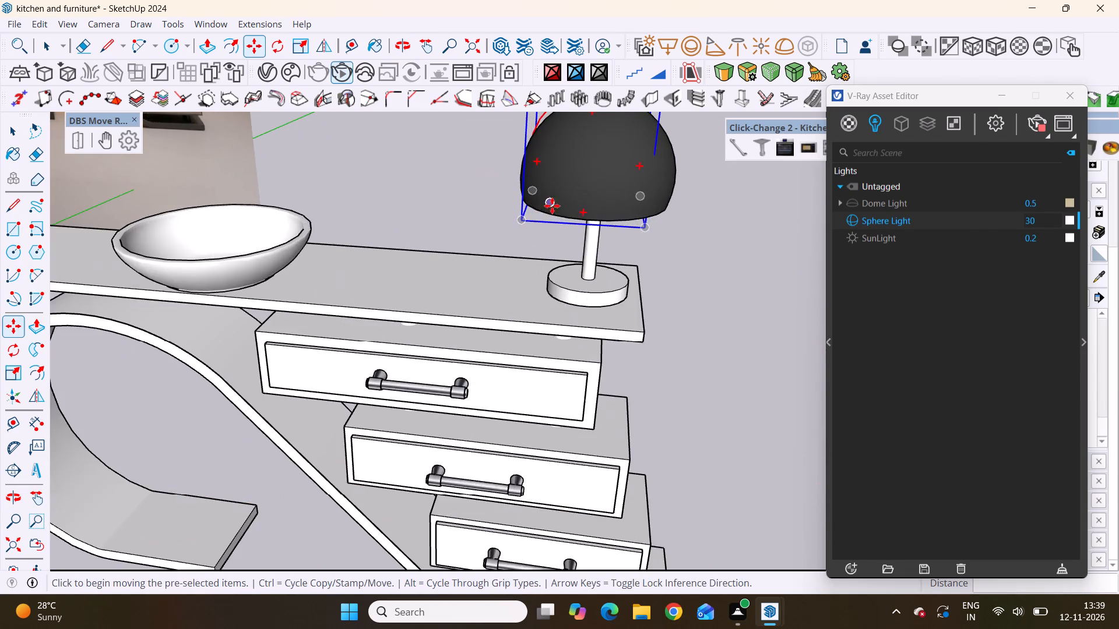
pyautogui.moveTo(537, 166); pyautogui.dragTo(498, 46, button='middle')
pyautogui.press('s')
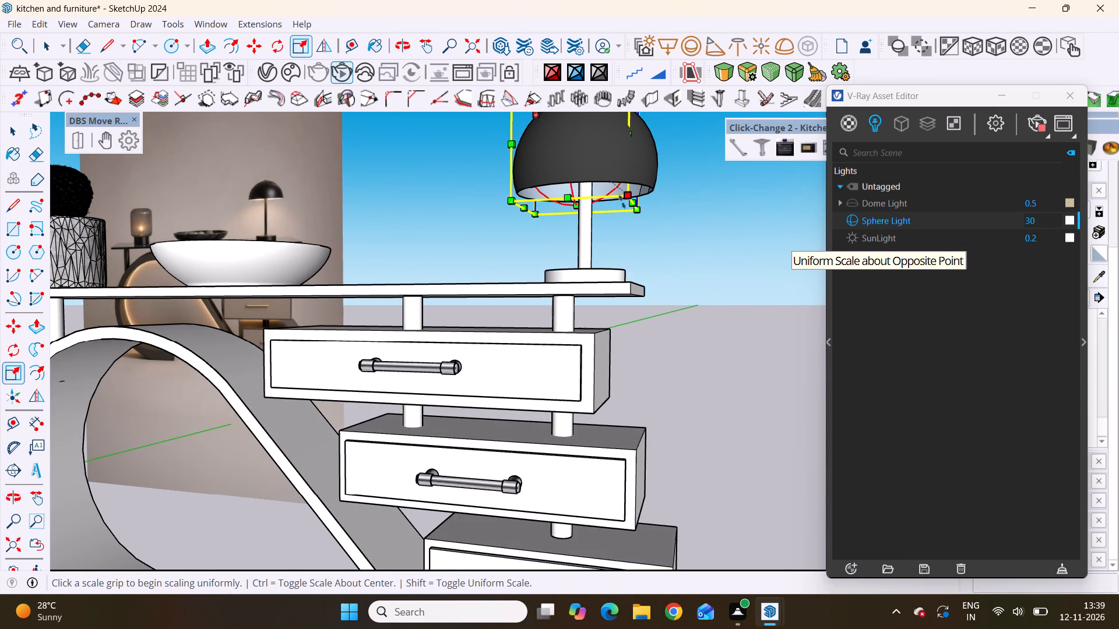
pyautogui.scroll(-2, 548, 227)
pyautogui.moveTo(549, 199); pyautogui.dragTo(597, 263, button='middle')
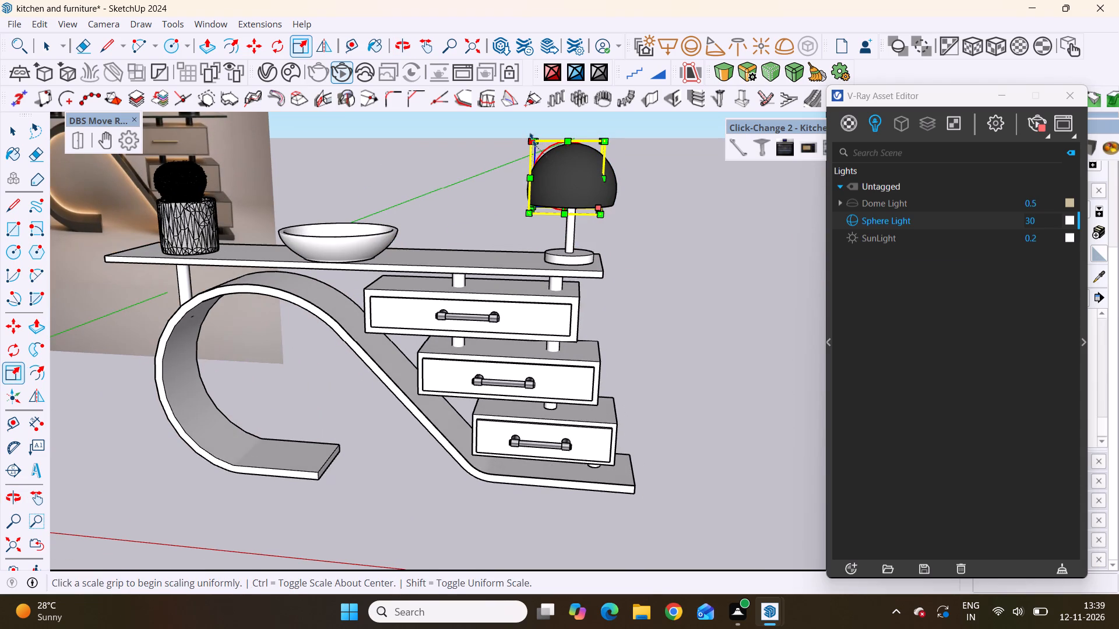
pyautogui.moveTo(532, 139); pyautogui.dragTo(545, 142)
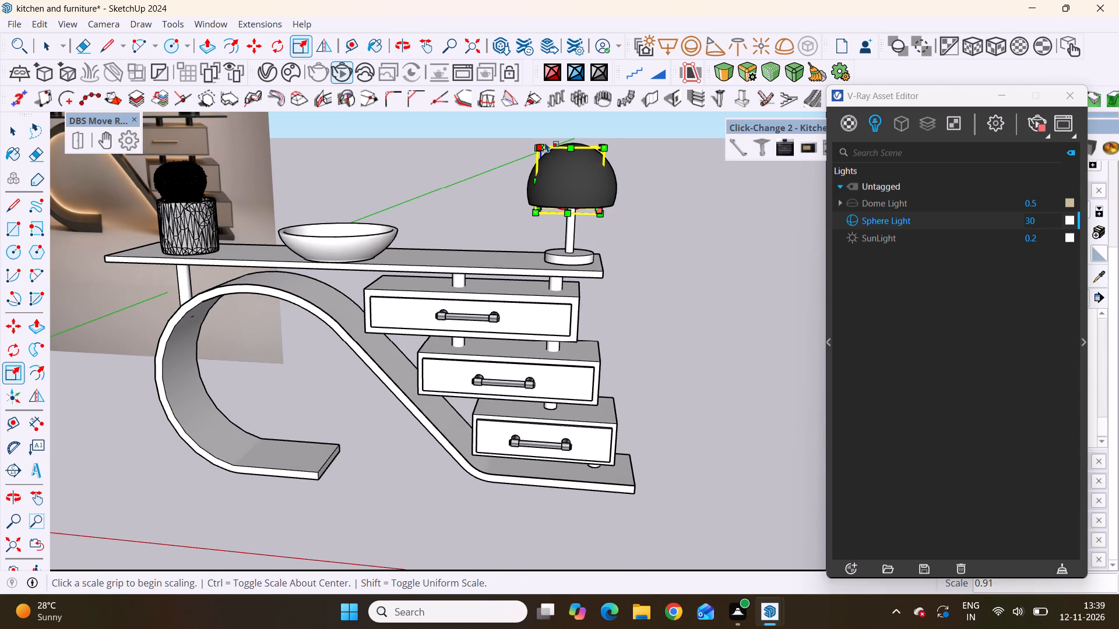
pyautogui.press('space')
pyautogui.click(636, 150)
# Restart the V-Ray interactive render from a low view looking up into the lampshade.
pyautogui.scroll(-3, 624, 200)
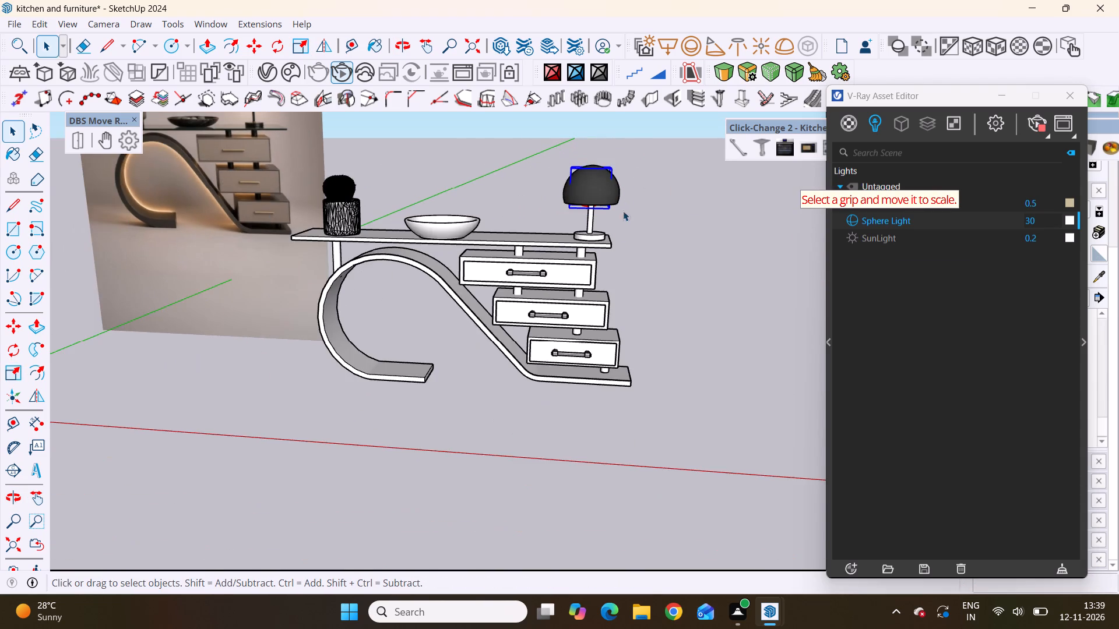
pyautogui.moveTo(618, 236); pyautogui.dragTo(568, 12, button='middle')
pyautogui.scroll(4, 595, 227)
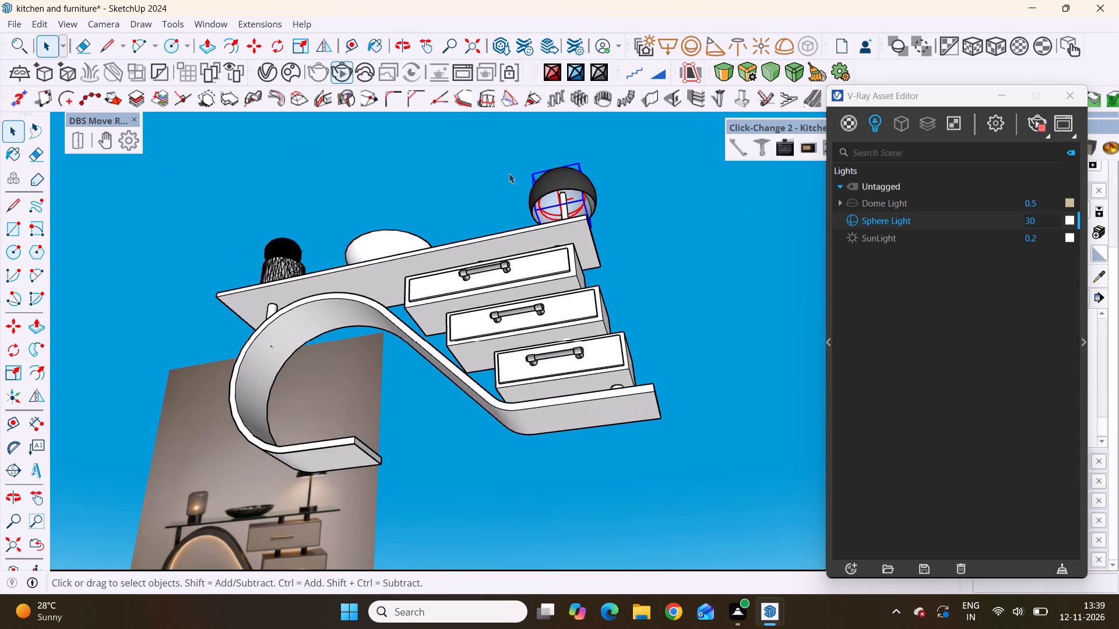
pyautogui.scroll(9, 509, 173)
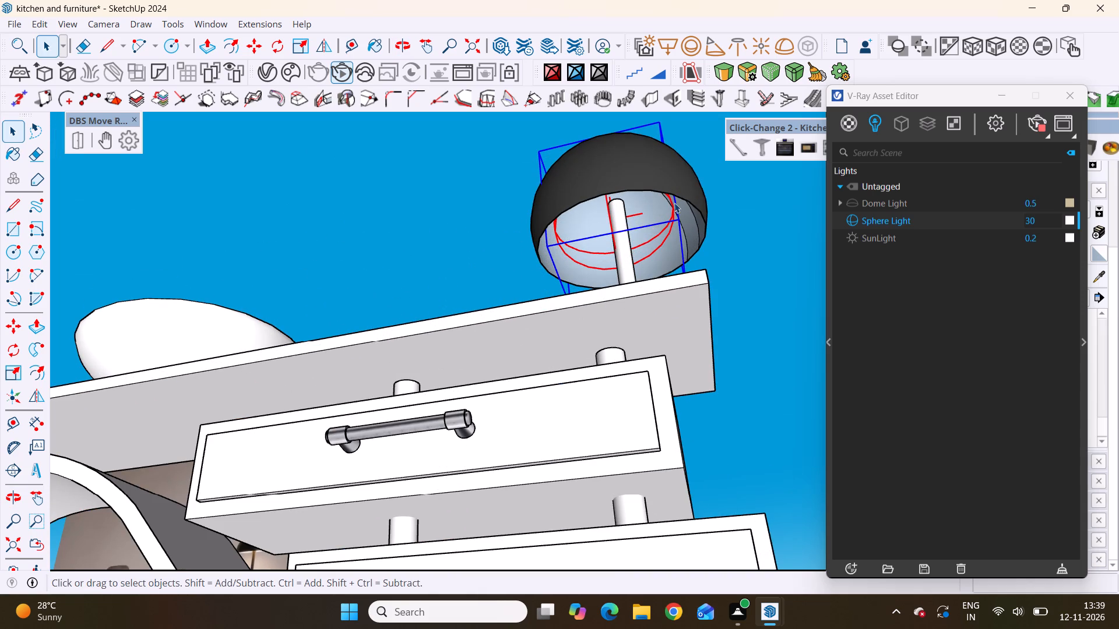
pyautogui.click(1017, 220)
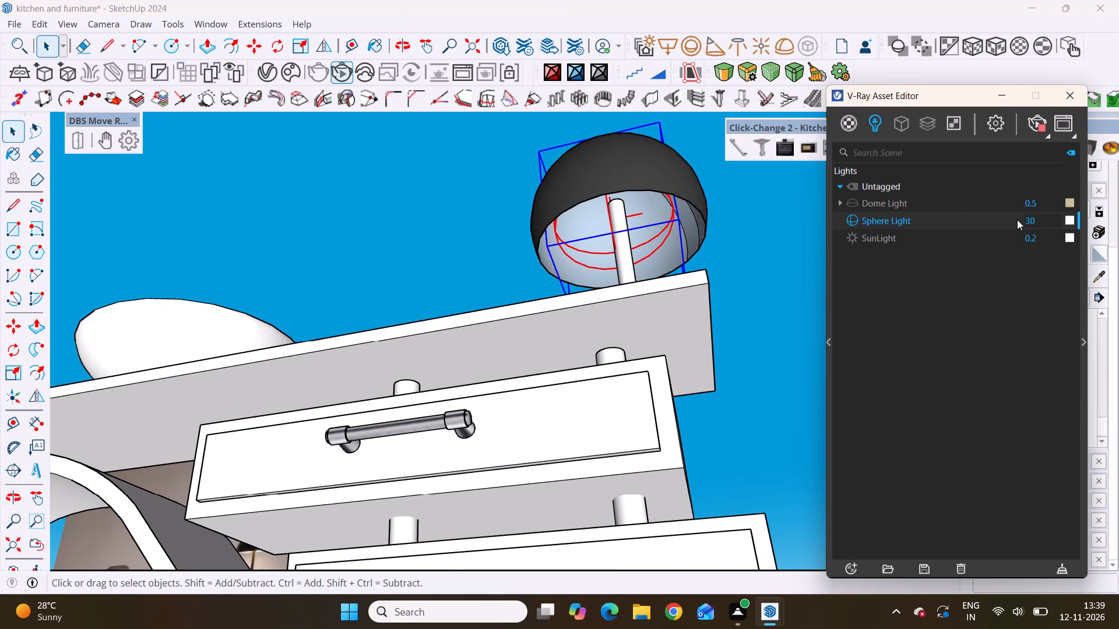
pyautogui.doubleClick(867, 224)
pyautogui.click(1048, 136)
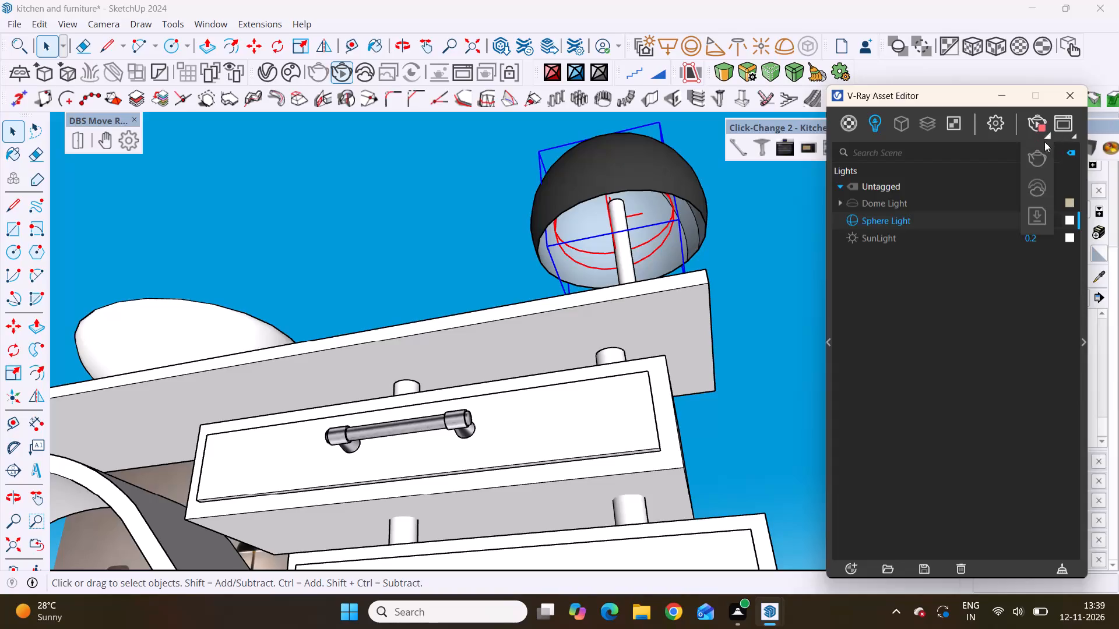
pyautogui.click(1029, 153)
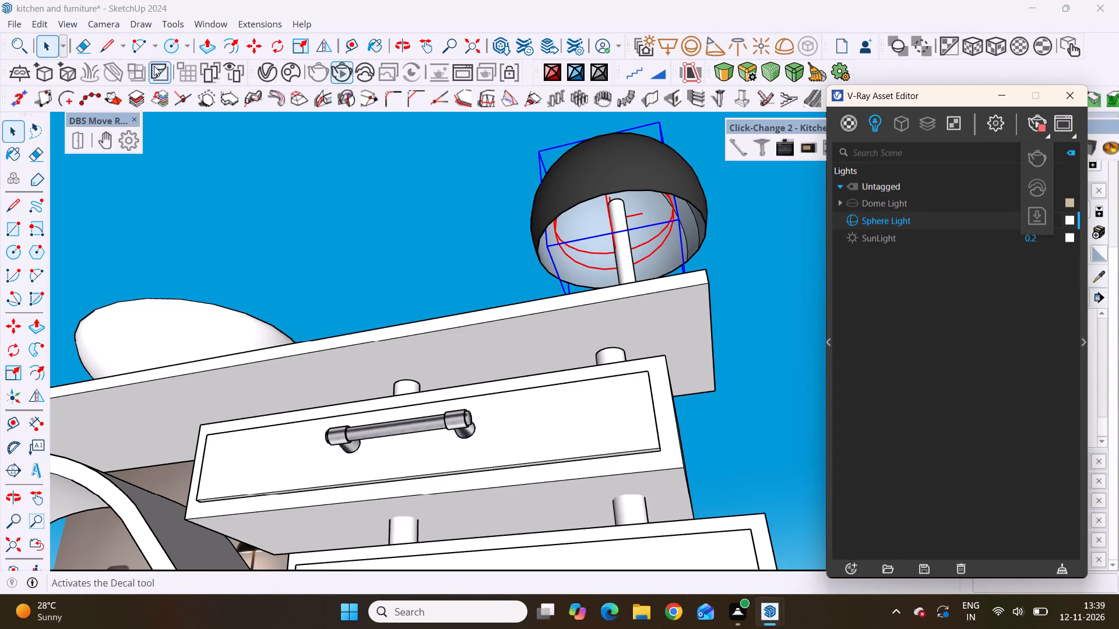
pyautogui.click(340, 71)
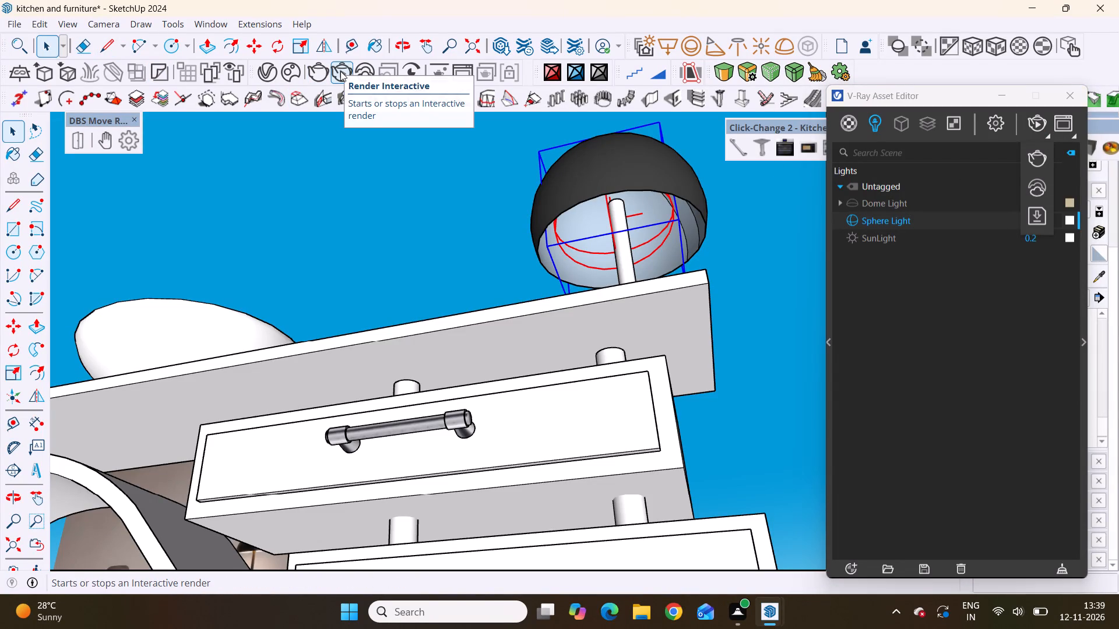
pyautogui.doubleClick(340, 70)
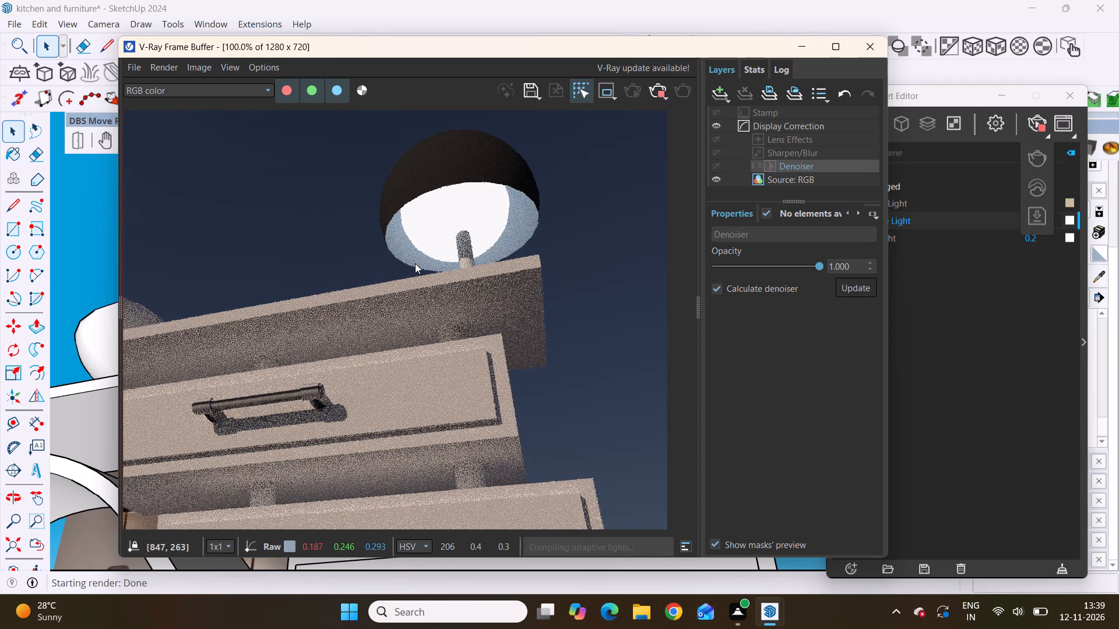
# Examine the lamp's glow and the underside of the tabletop in the interactive render.
pyautogui.scroll(-4, 415, 263)
pyautogui.scroll(5, 411, 310)
pyautogui.scroll(-2, 411, 300)
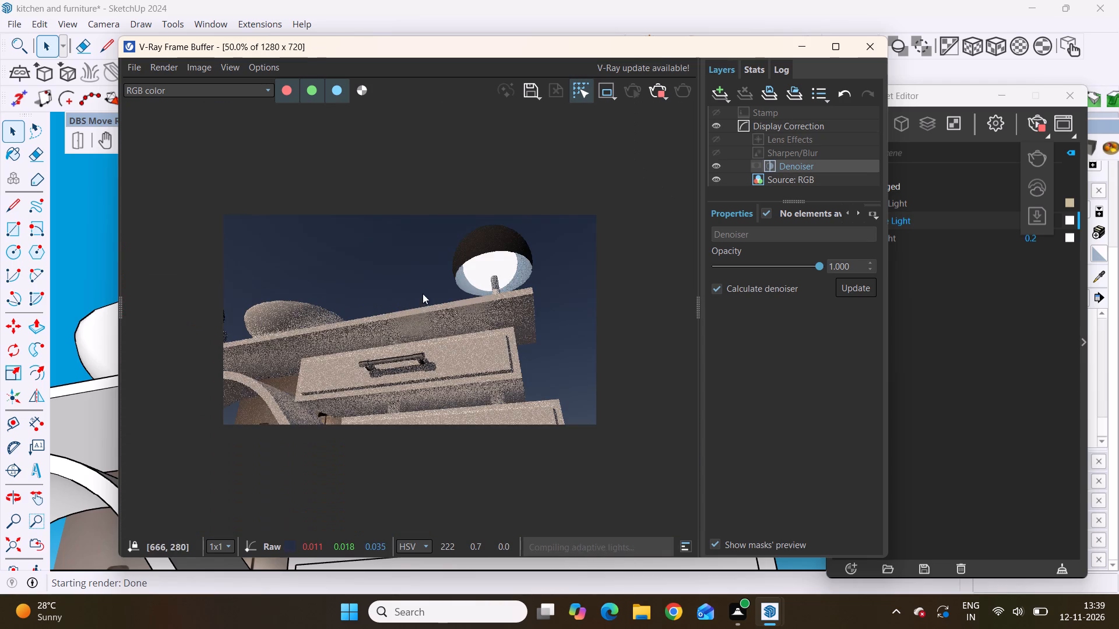
pyautogui.moveTo(425, 289); pyautogui.dragTo(515, 422, button='middle')
pyautogui.moveTo(506, 324); pyautogui.dragTo(649, 420, button='middle')
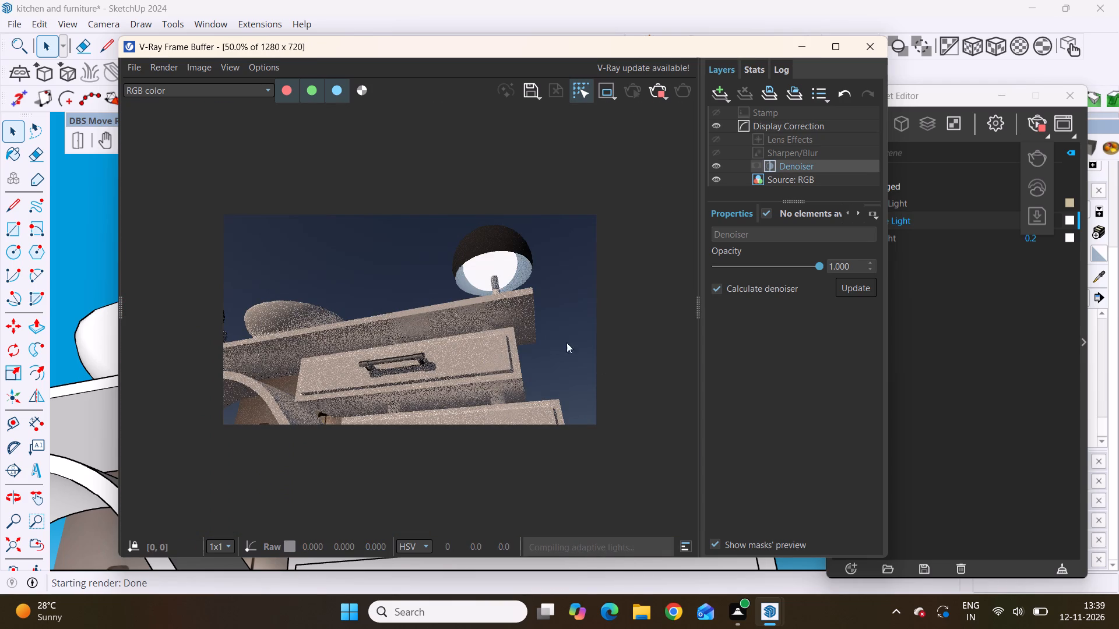
pyautogui.moveTo(492, 279); pyautogui.dragTo(519, 338, button='middle')
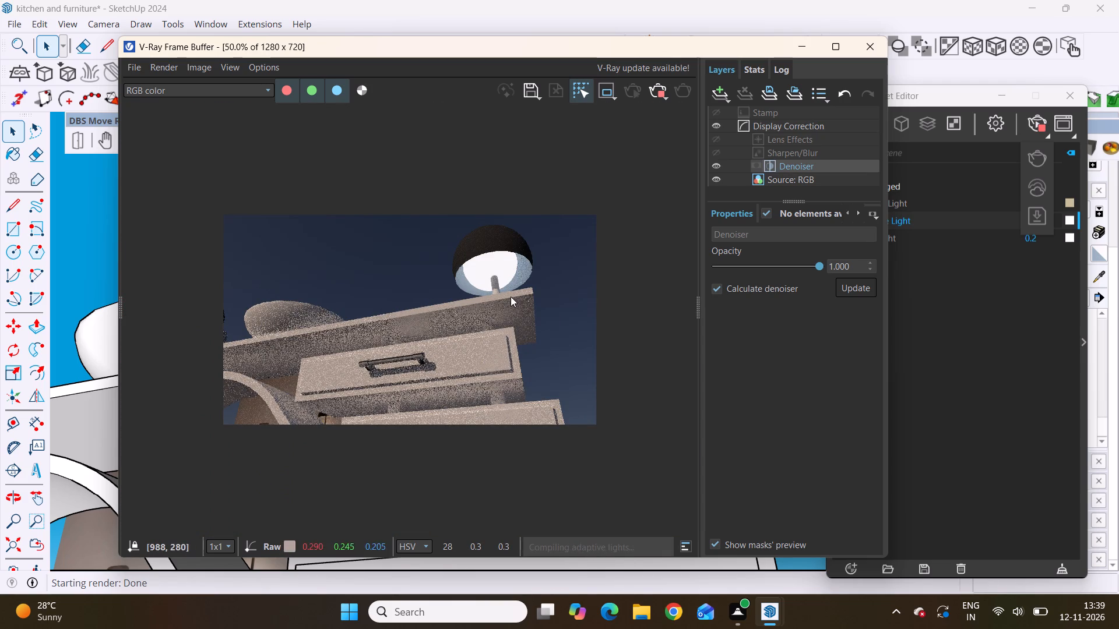
pyautogui.scroll(3, 511, 296)
pyautogui.scroll(-1, 511, 296)
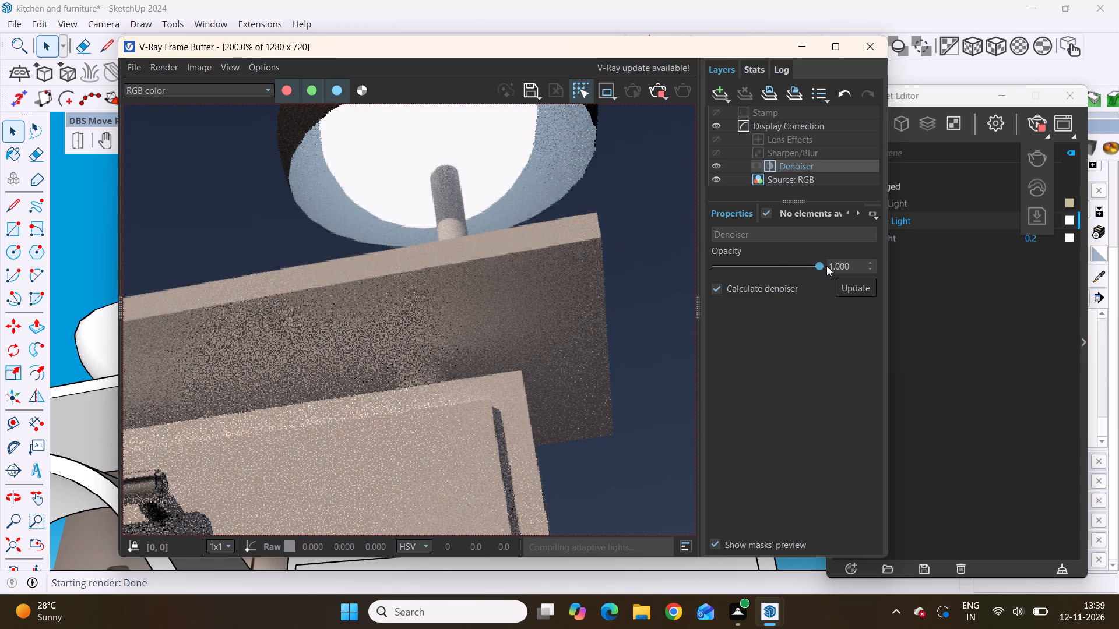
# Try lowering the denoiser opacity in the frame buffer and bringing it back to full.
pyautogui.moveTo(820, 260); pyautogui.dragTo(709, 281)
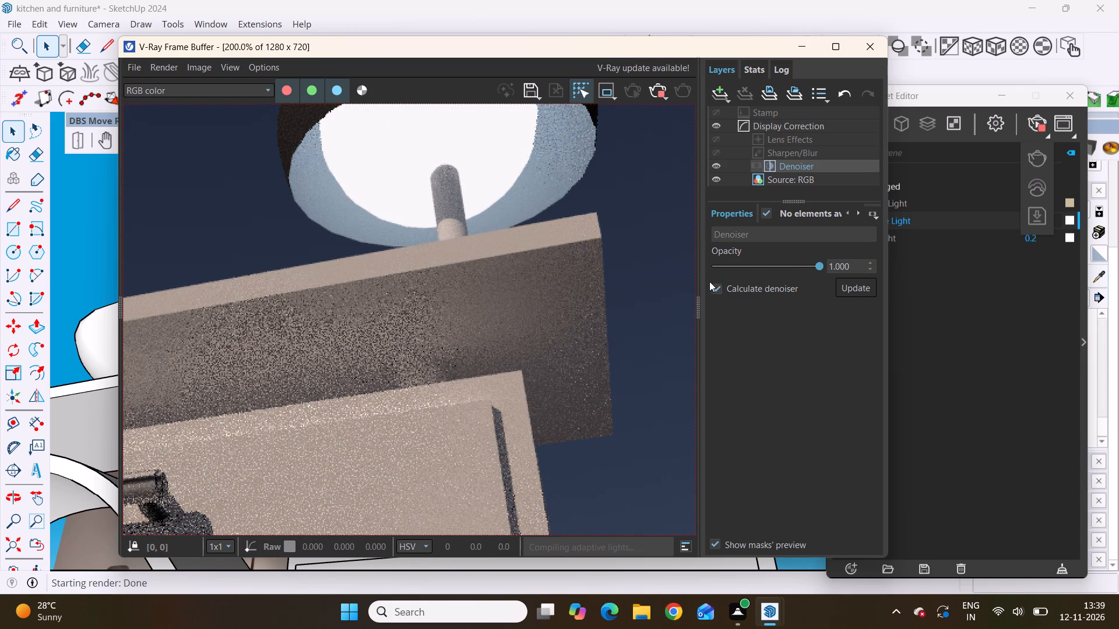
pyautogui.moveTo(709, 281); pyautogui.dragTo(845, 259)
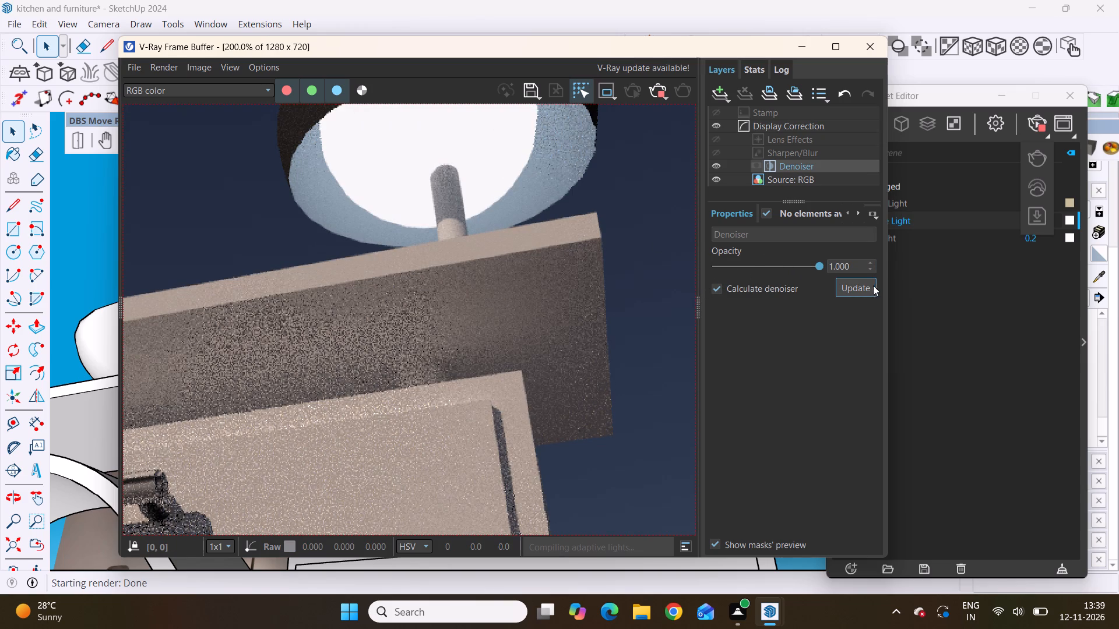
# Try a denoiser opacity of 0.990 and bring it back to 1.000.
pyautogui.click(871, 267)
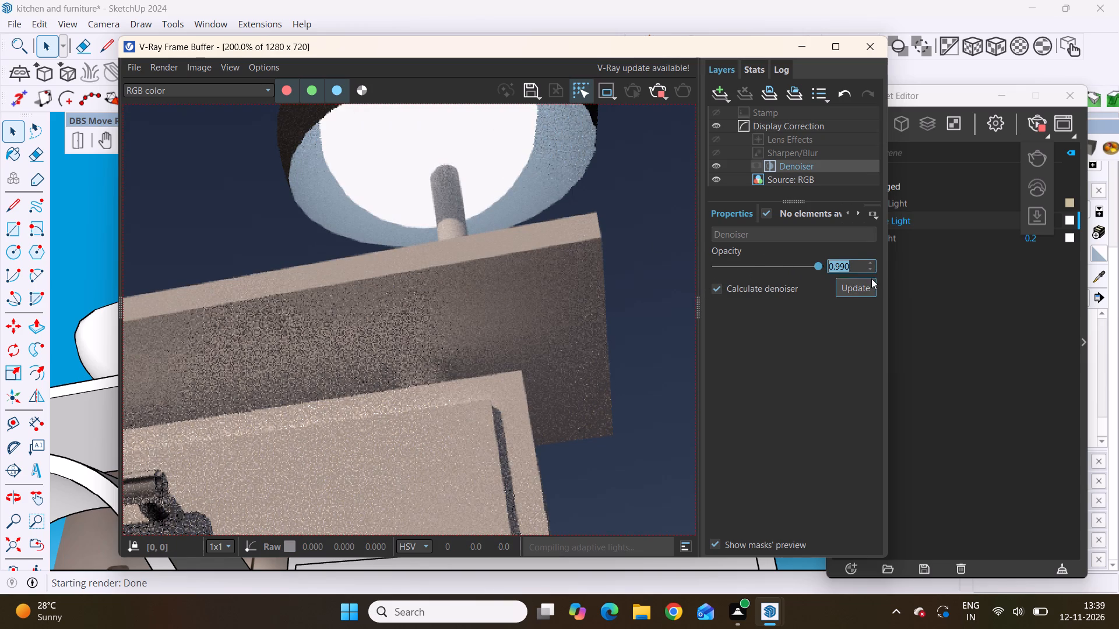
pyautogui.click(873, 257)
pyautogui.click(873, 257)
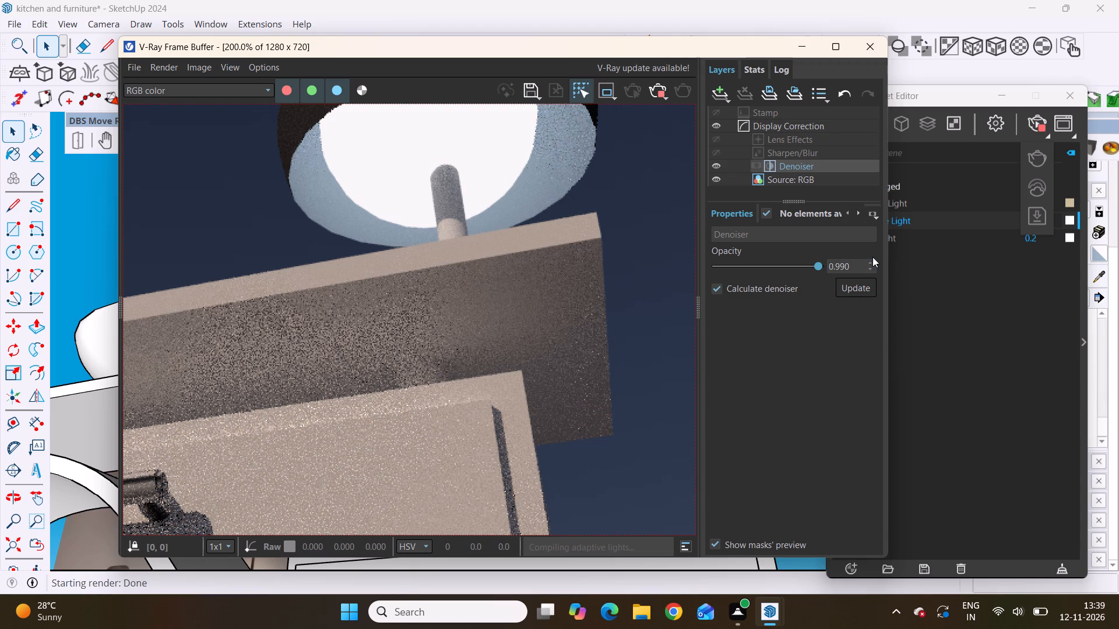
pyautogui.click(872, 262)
# Stop and restart the interactive render of the lamp and drawers from the frame buffer.
pyautogui.scroll(-5, 373, 204)
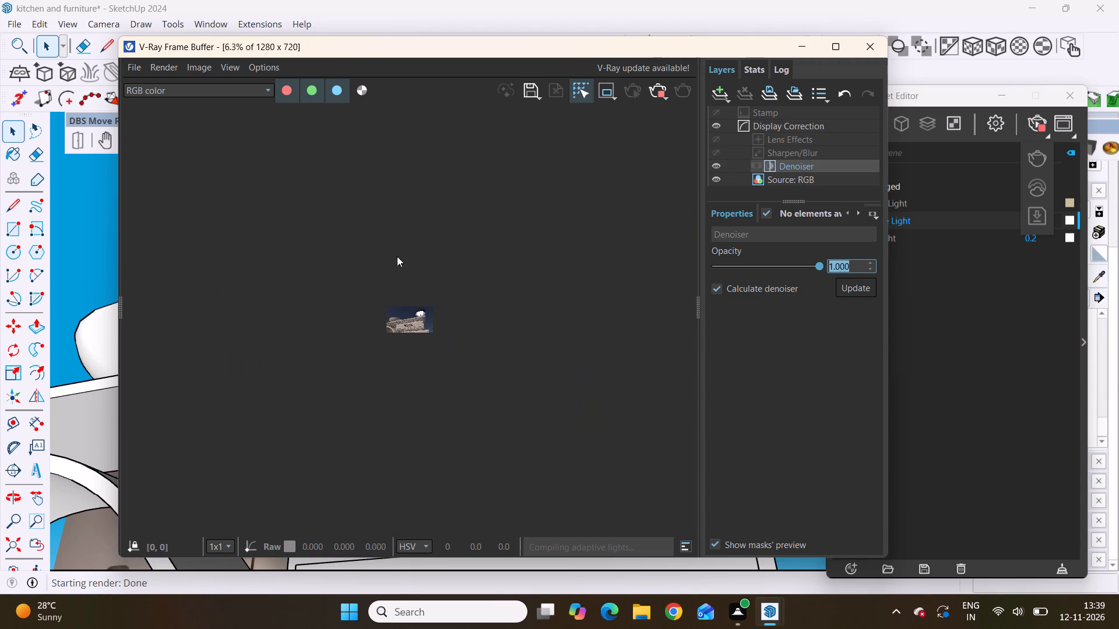
pyautogui.scroll(3, 417, 273)
pyautogui.scroll(2, 460, 304)
pyautogui.scroll(-1, 460, 304)
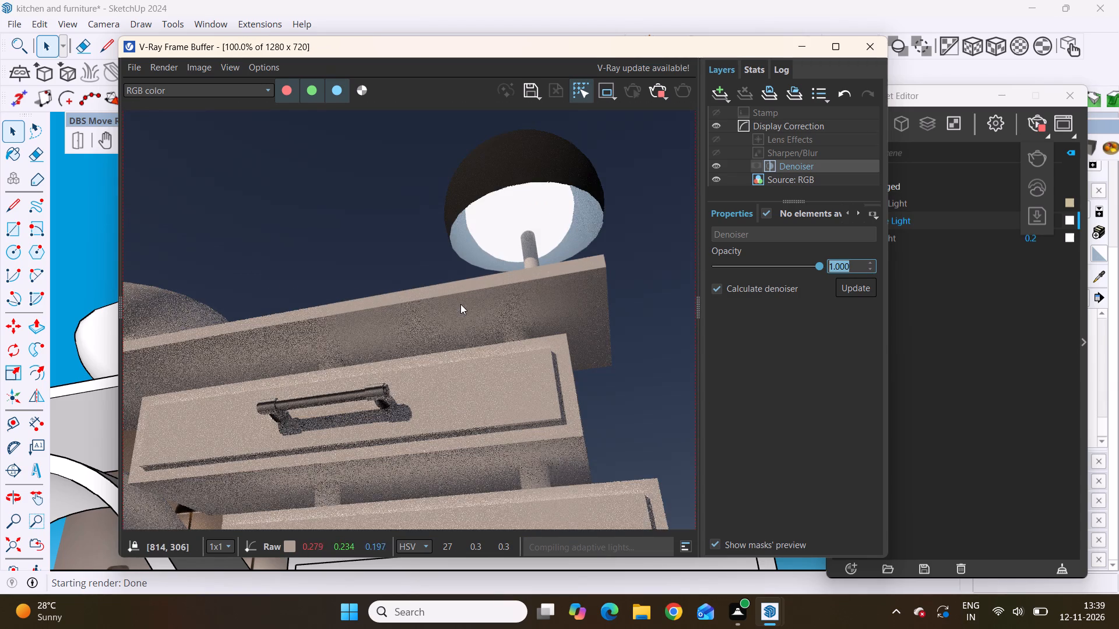
pyautogui.click(670, 98)
pyautogui.click(636, 92)
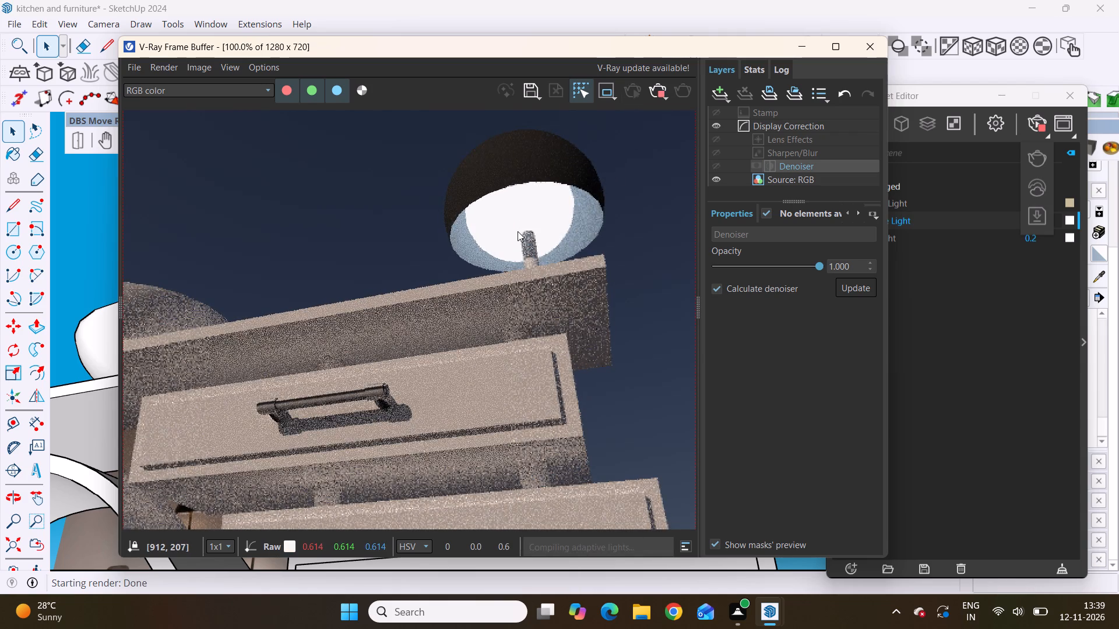
pyautogui.scroll(1, 518, 231)
pyautogui.scroll(-1, 518, 231)
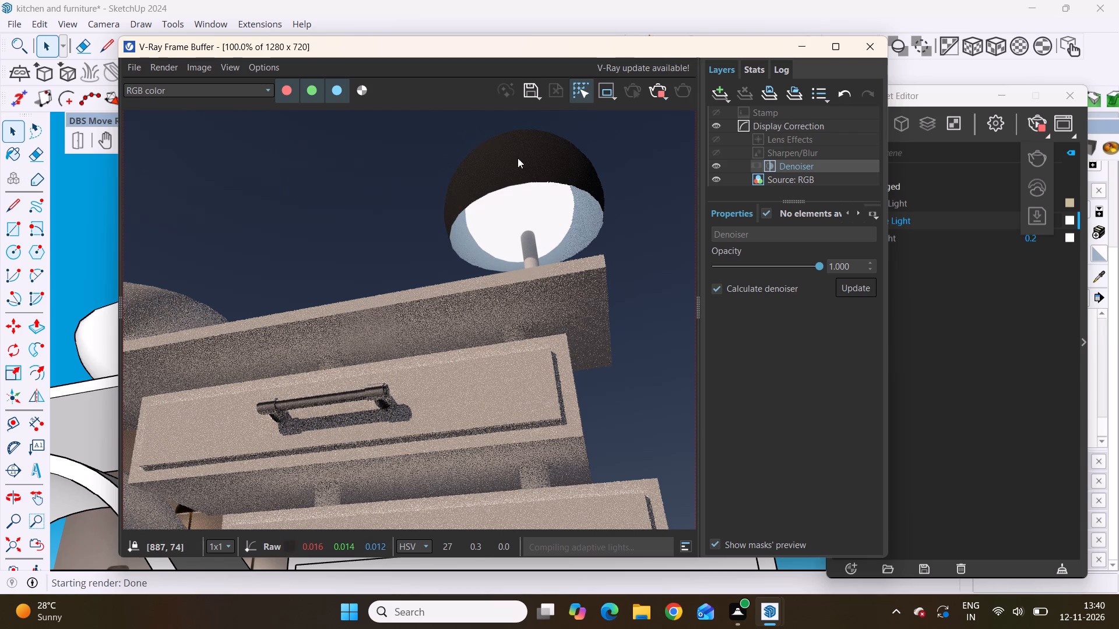
# Look over the frame buffer's history and filter presets, leaving the side area hidden again.
pyautogui.click(725, 206)
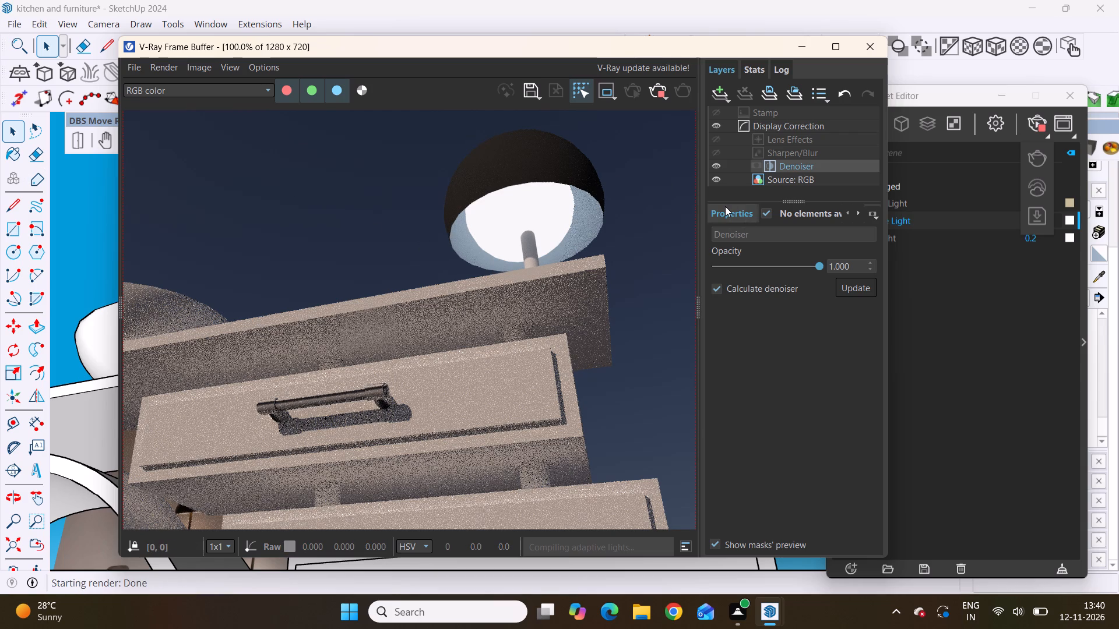
pyautogui.click(701, 312)
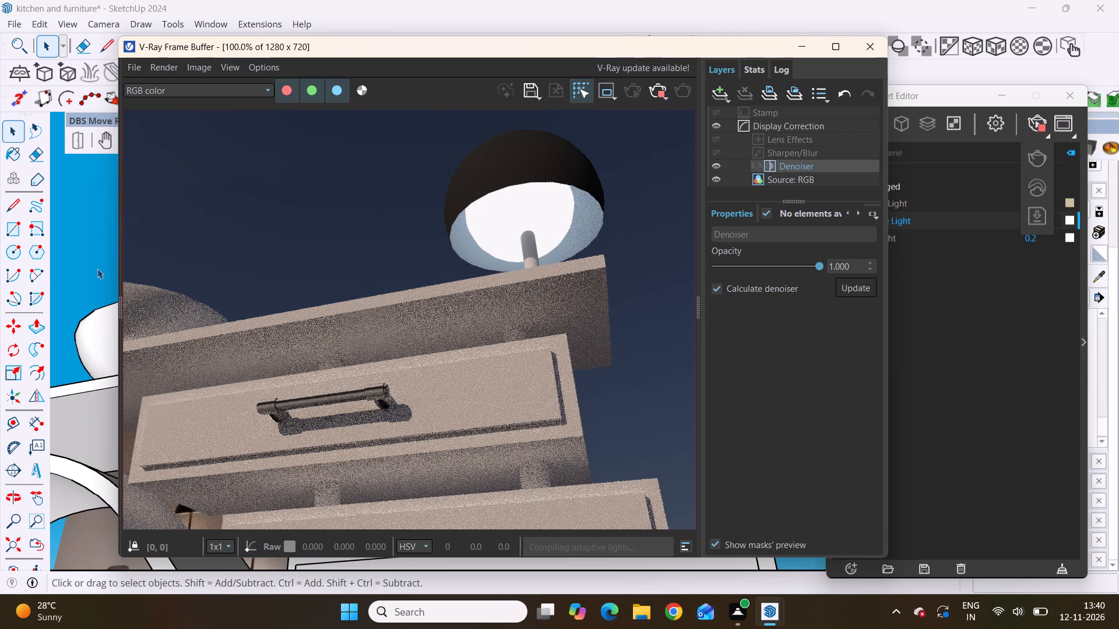
pyautogui.moveTo(125, 301); pyautogui.dragTo(131, 299)
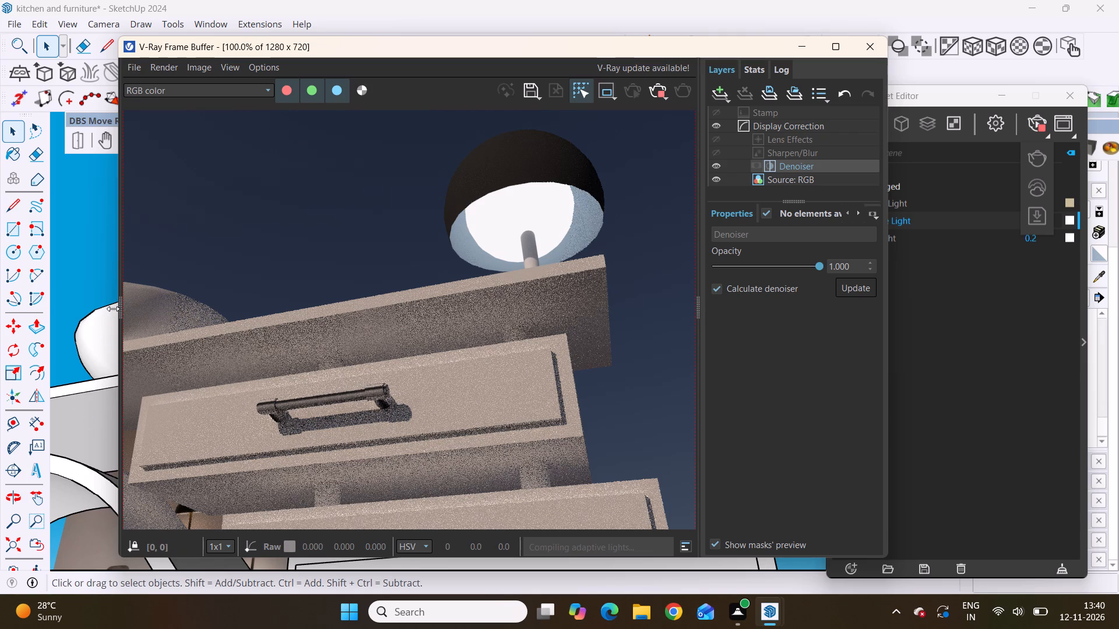
pyautogui.click(119, 309)
pyautogui.click(119, 309)
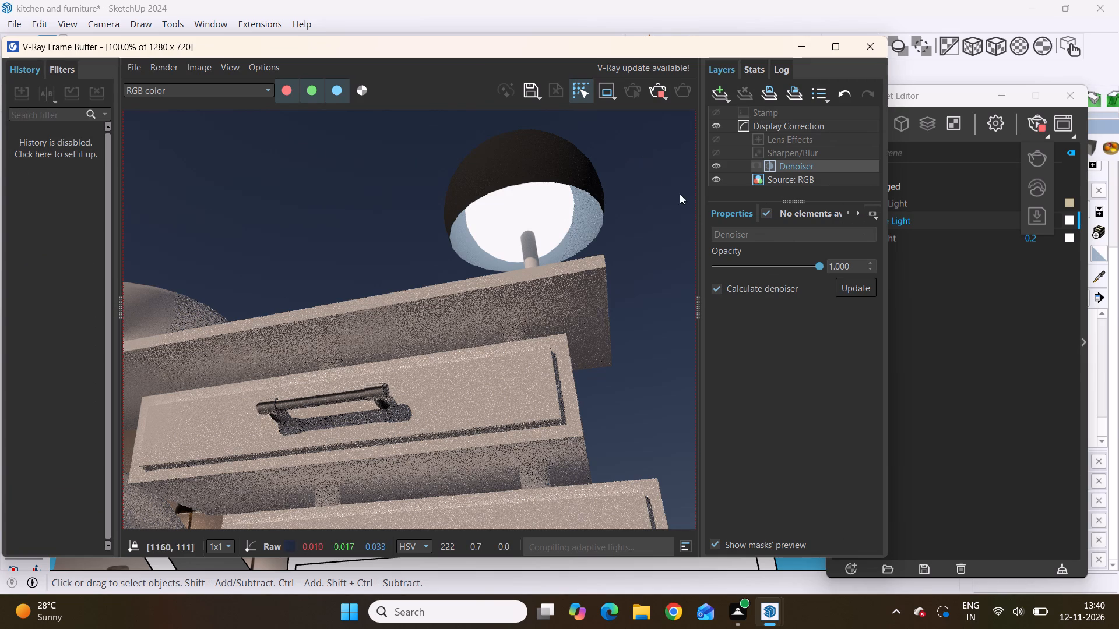
pyautogui.scroll(-1, 743, 287)
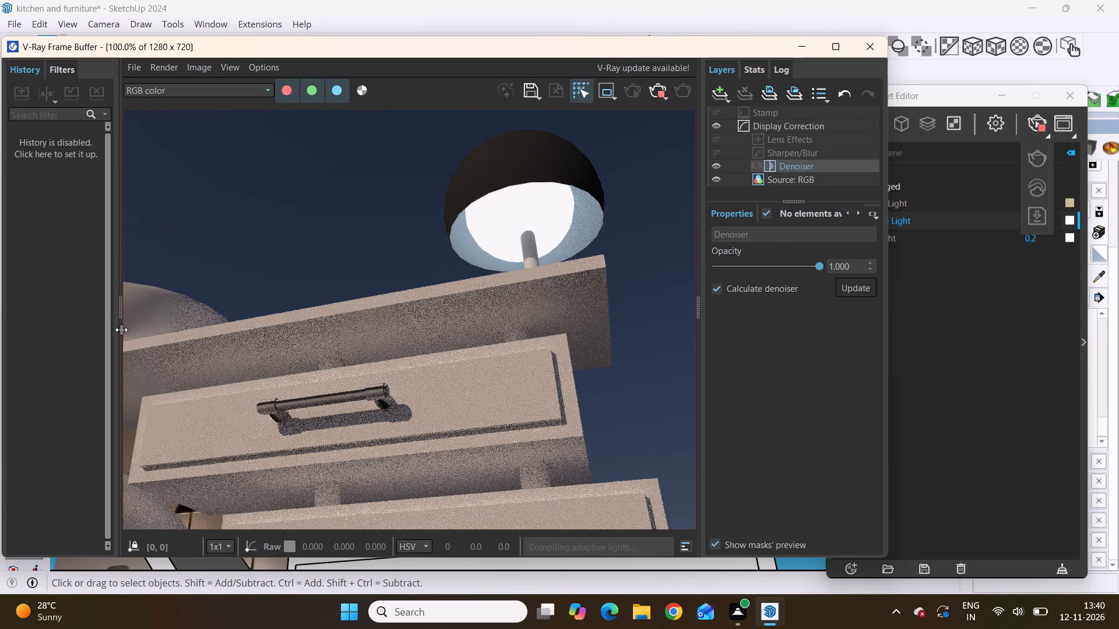
pyautogui.click(72, 60)
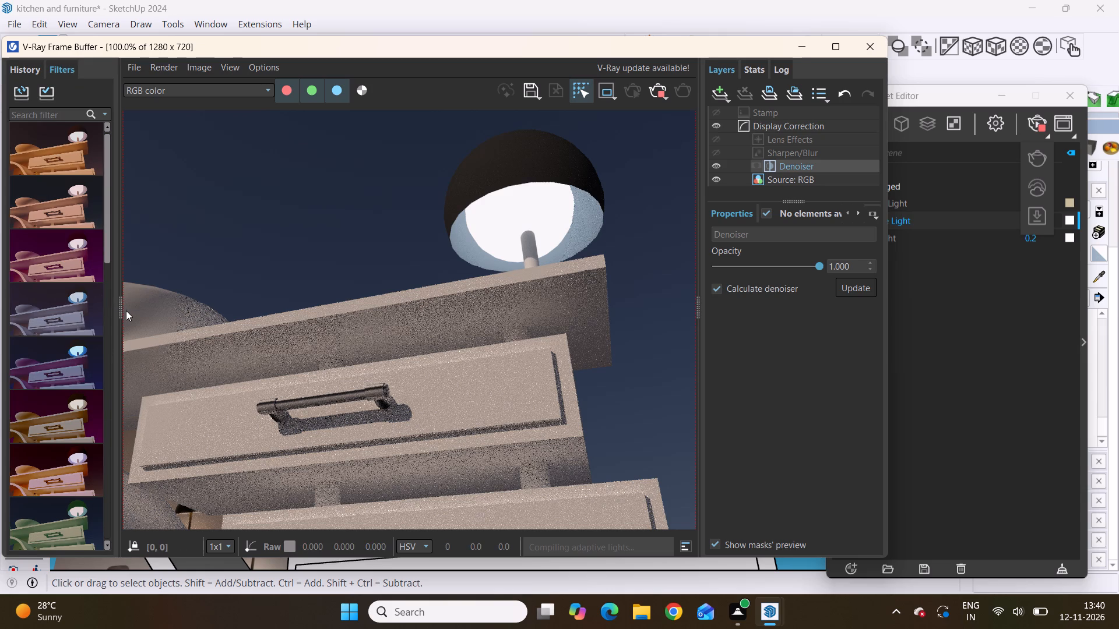
pyautogui.moveTo(125, 303); pyautogui.dragTo(136, 299)
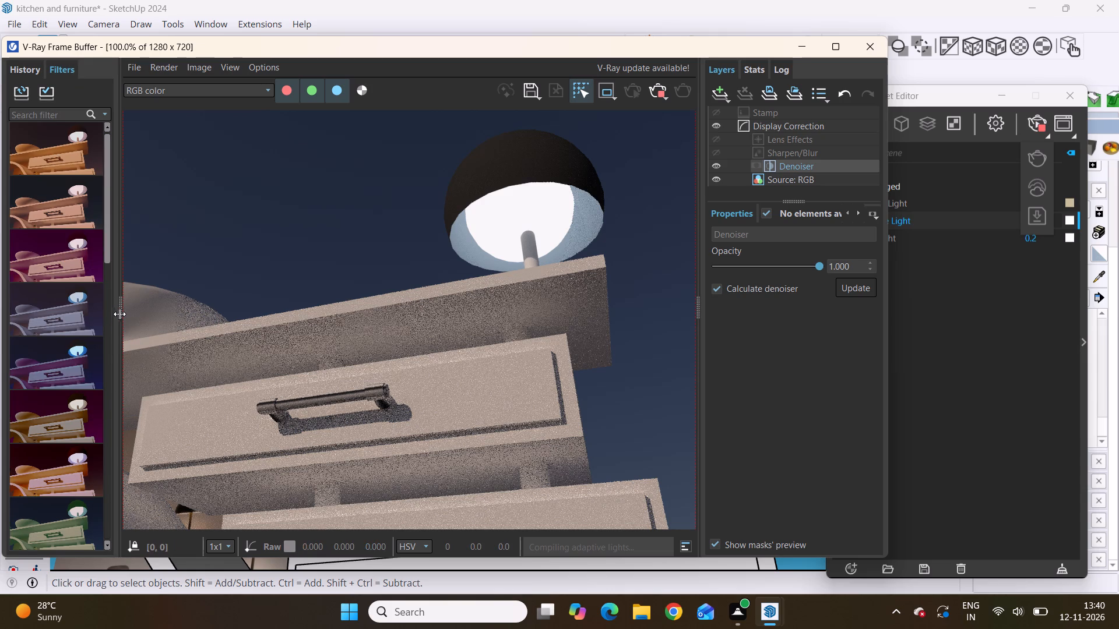
pyautogui.doubleClick(118, 313)
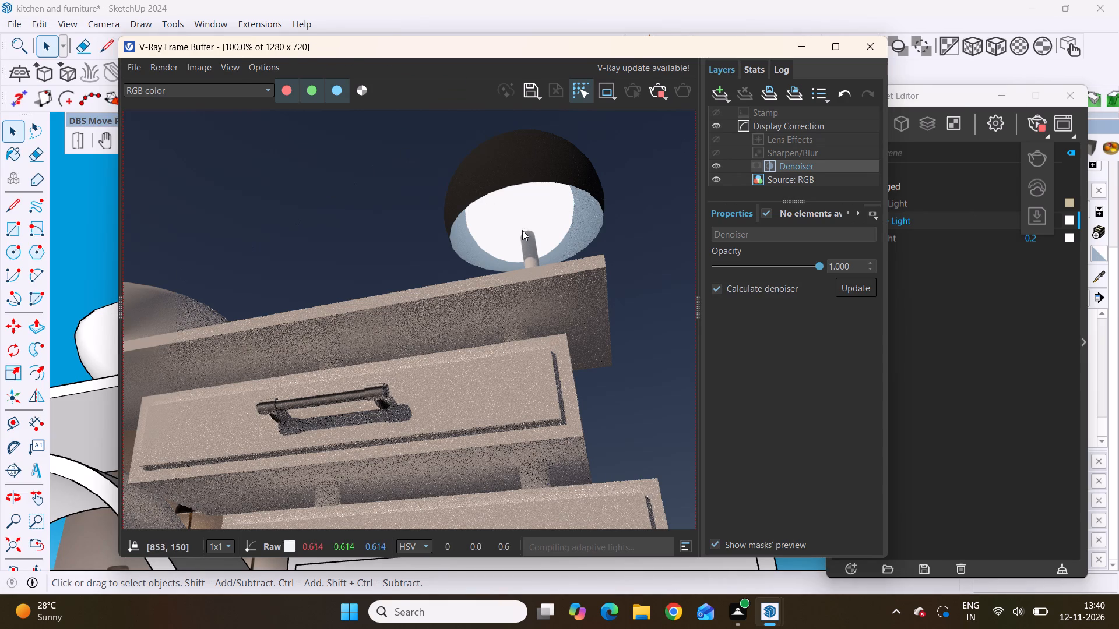
# Examine the lamp's glow, the tabletop underside and the drawers in the interactive render, and minimize the frame buffer.
pyautogui.scroll(1, 526, 233)
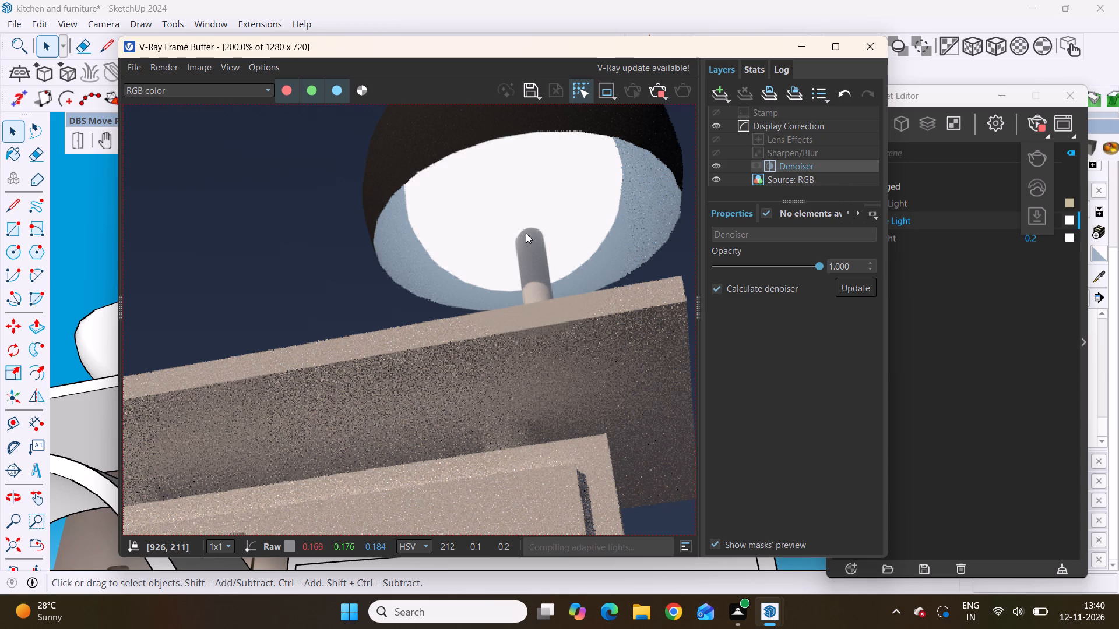
pyautogui.scroll(-3, 610, 242)
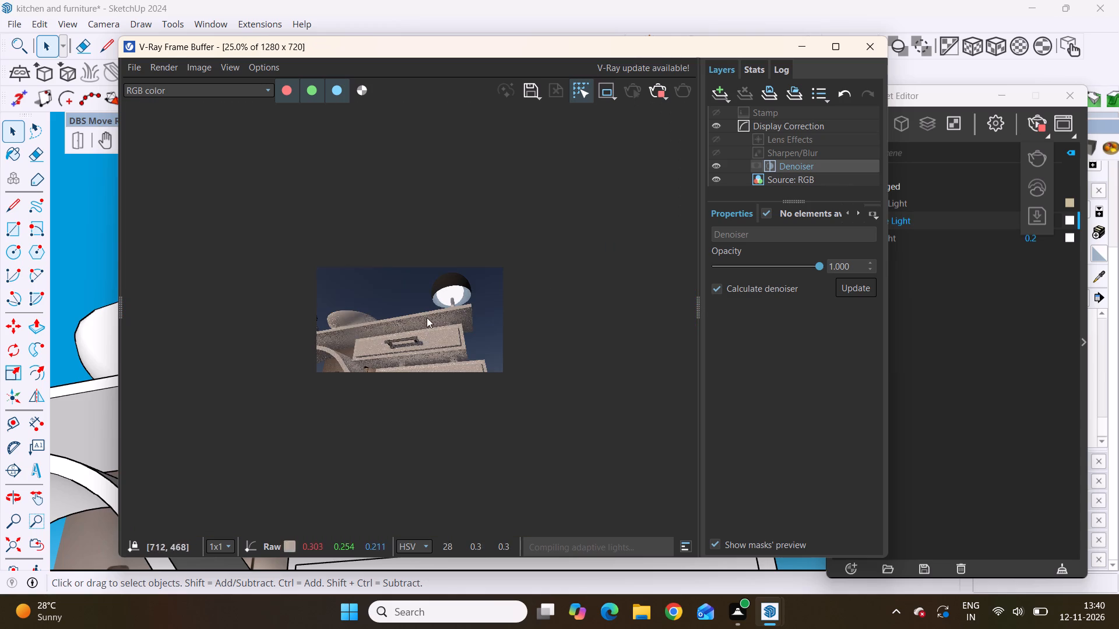
pyautogui.scroll(1, 431, 305)
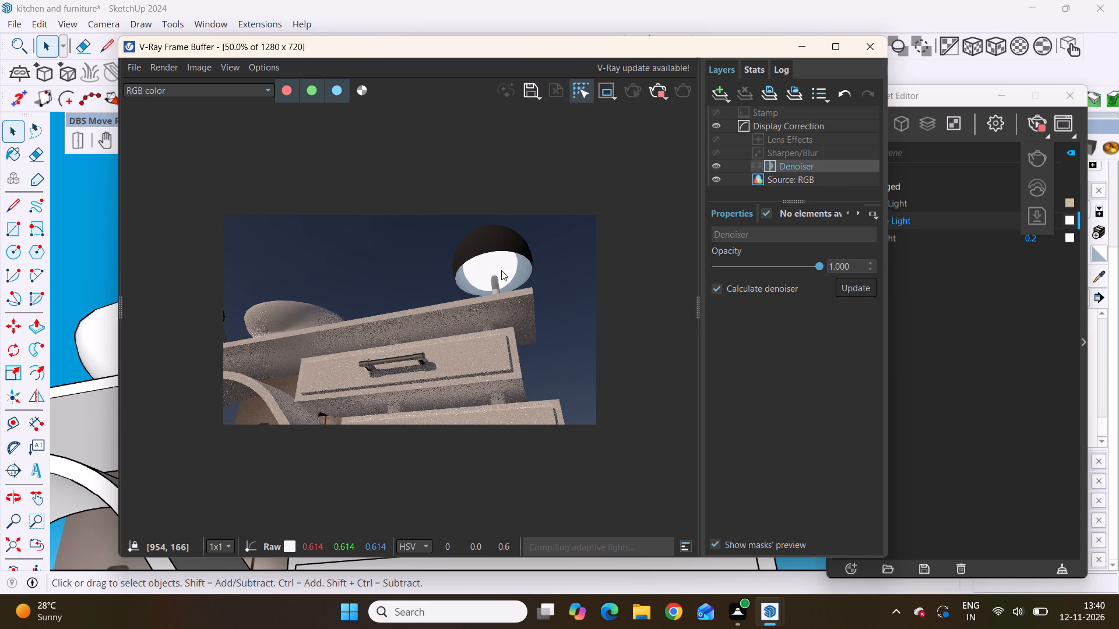
pyautogui.click(502, 271)
pyautogui.scroll(4, 502, 271)
pyautogui.scroll(-2, 502, 271)
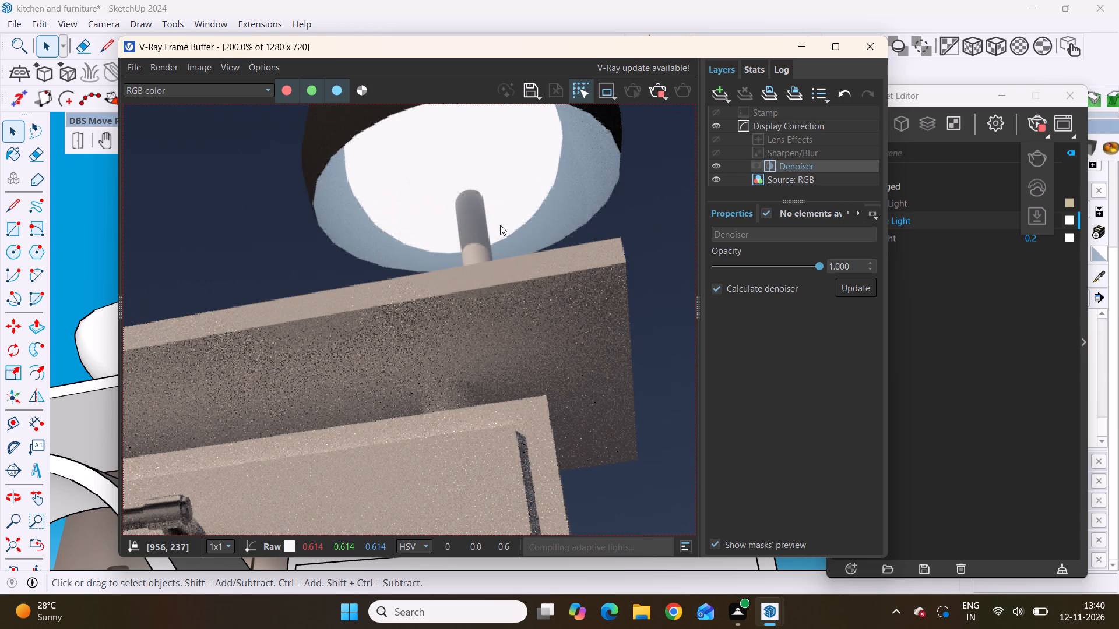
pyautogui.scroll(-2, 498, 225)
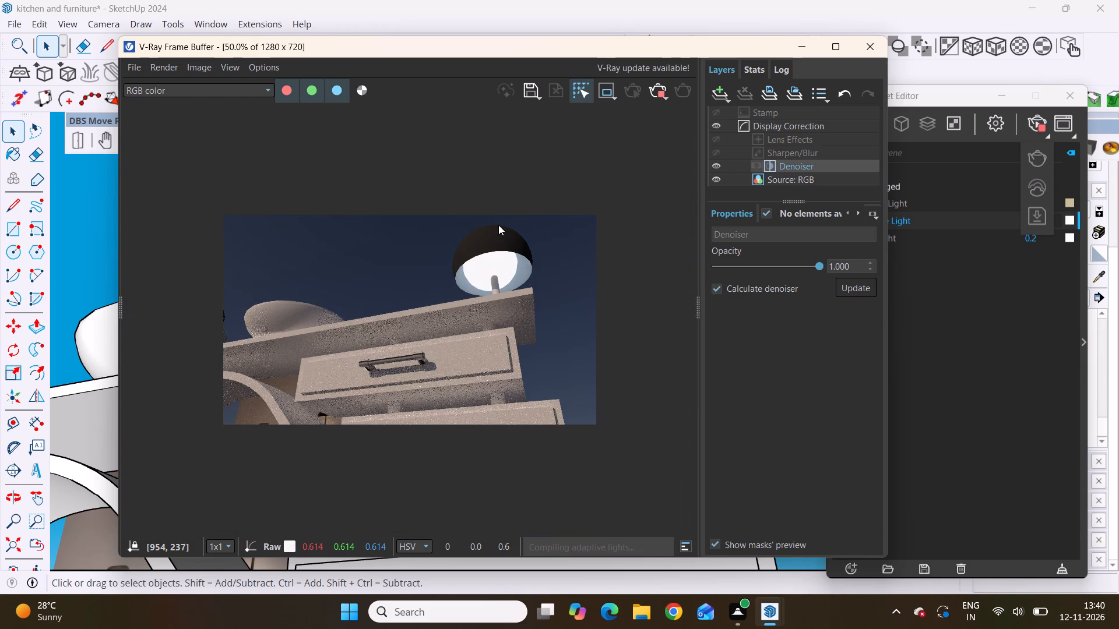
pyautogui.moveTo(565, 228); pyautogui.dragTo(543, 414, button='middle')
pyautogui.moveTo(483, 276); pyautogui.dragTo(517, 292, button='middle')
pyautogui.moveTo(517, 292); pyautogui.dragTo(504, 372, button='middle')
pyautogui.scroll(2, 486, 270)
pyautogui.scroll(-3, 486, 270)
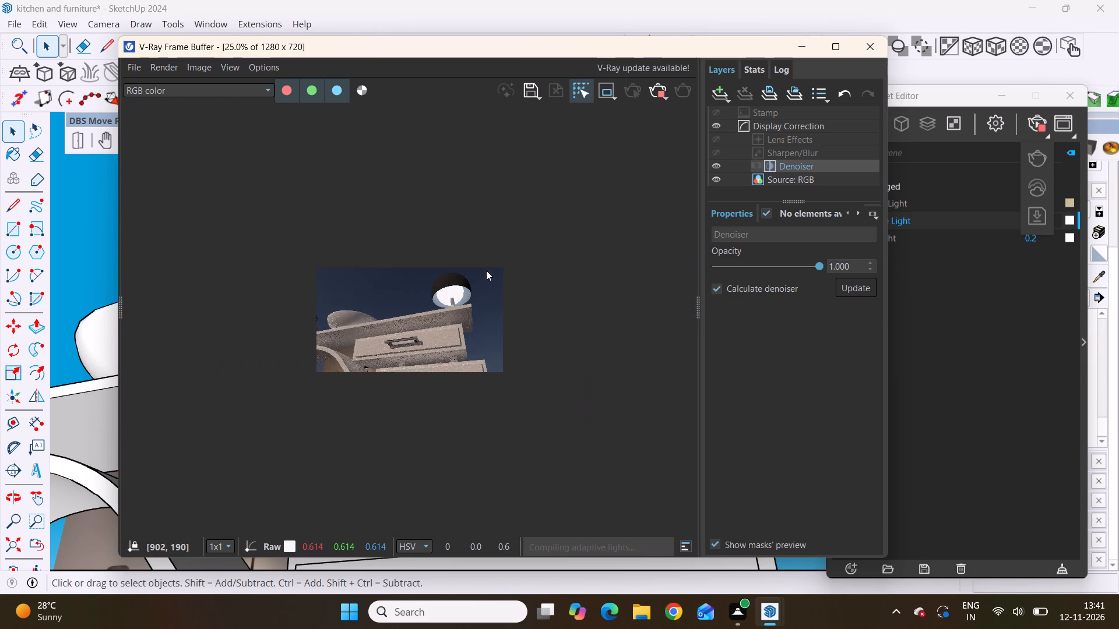
pyautogui.scroll(2, 486, 270)
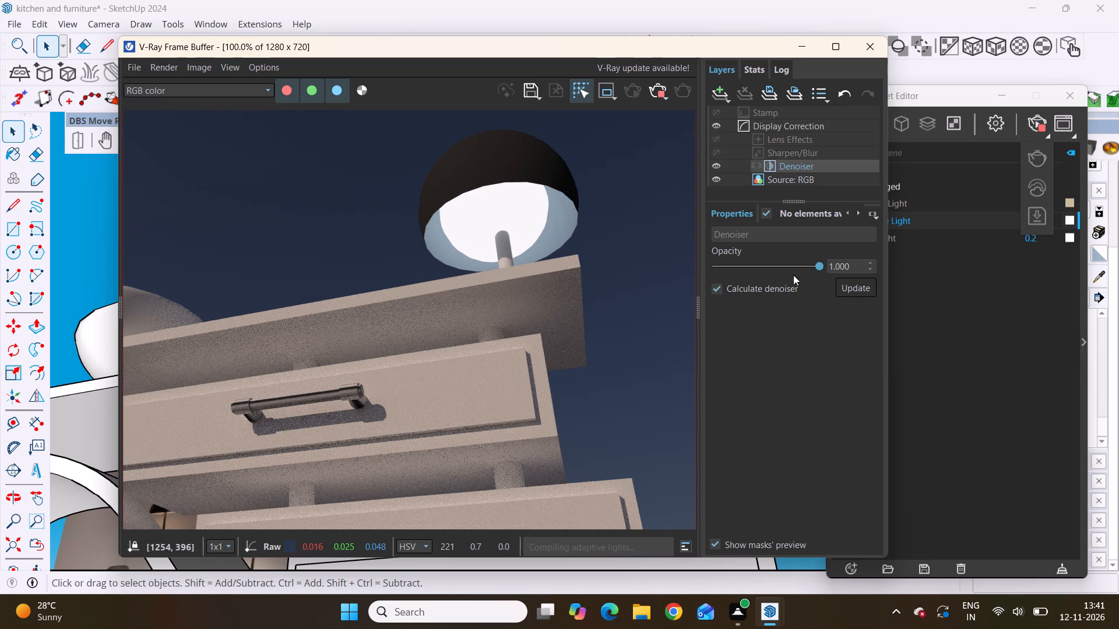
pyautogui.click(700, 307)
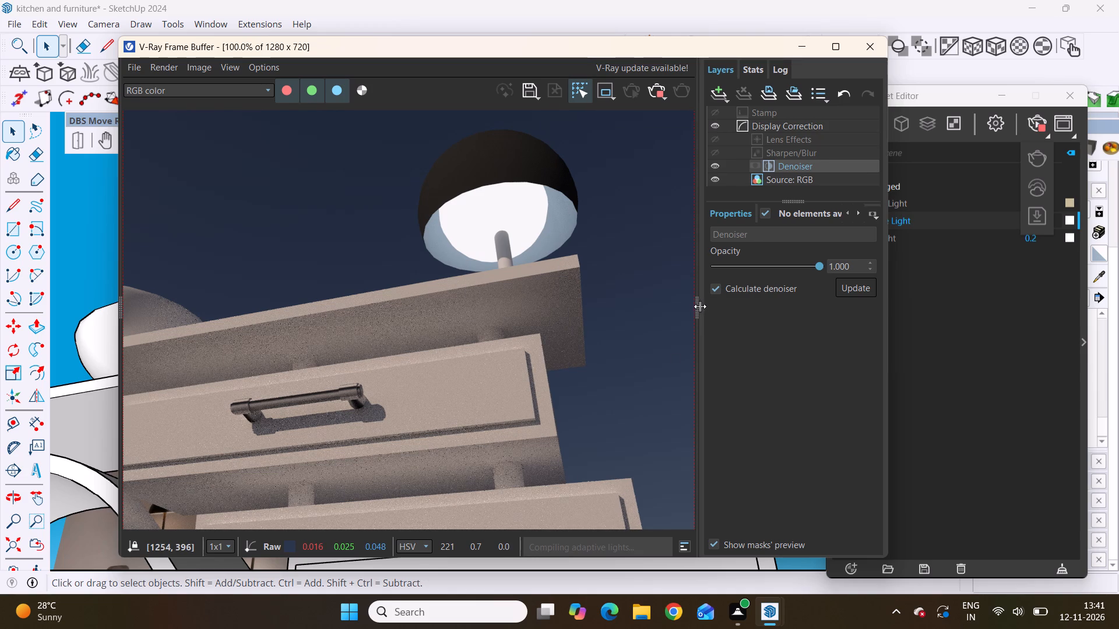
pyautogui.click(698, 313)
pyautogui.click(800, 46)
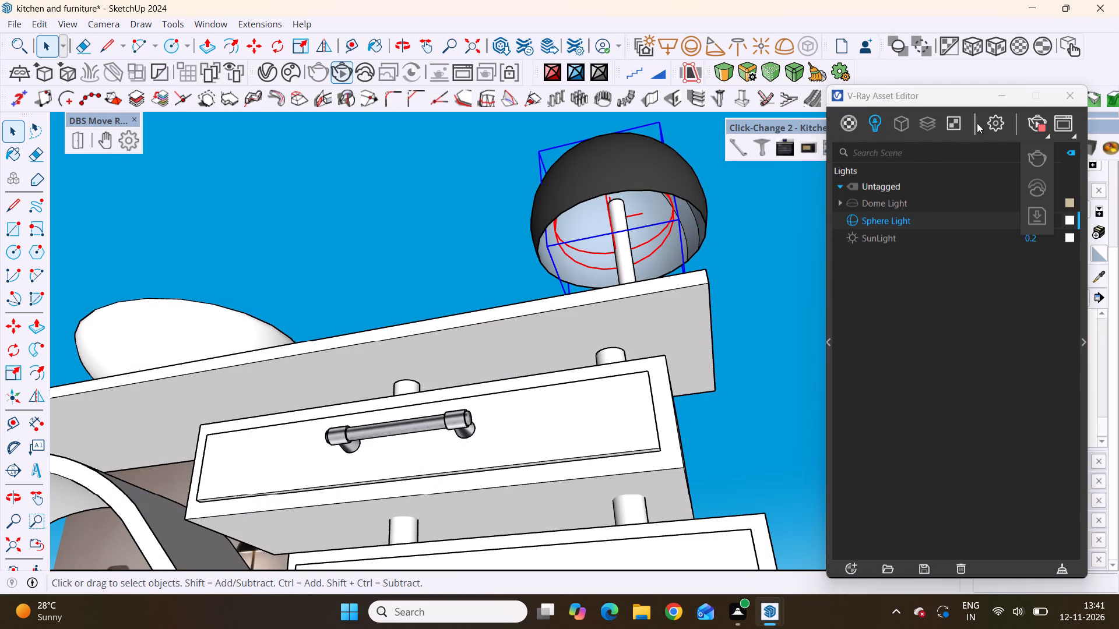
# Bring up the Sphere Light's parameters in the V-Ray Asset Editor.
pyautogui.click(847, 123)
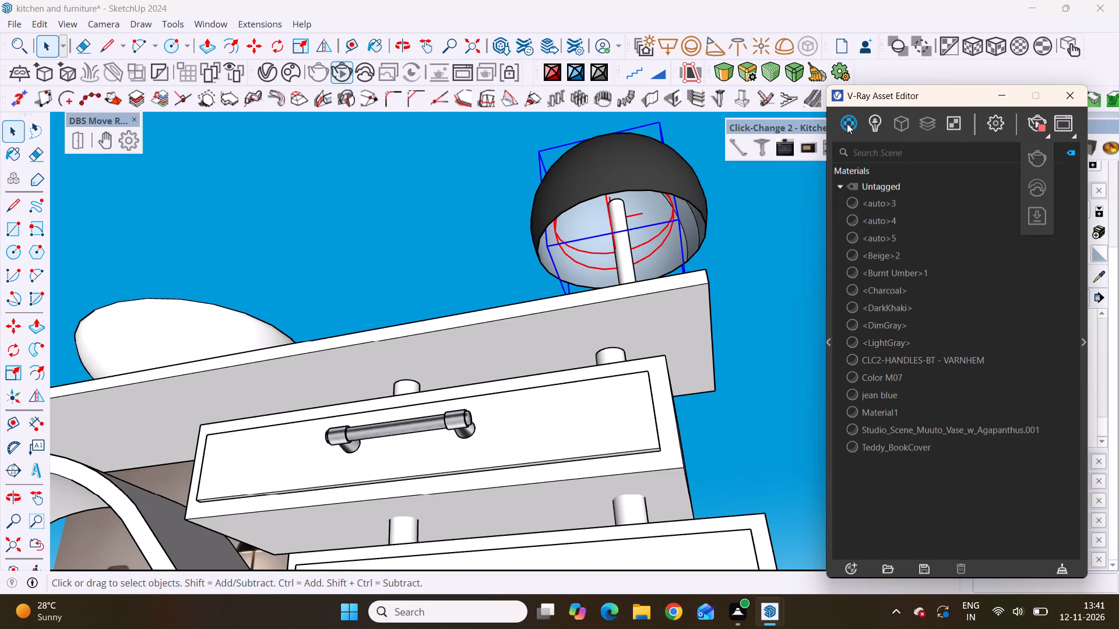
pyautogui.click(875, 126)
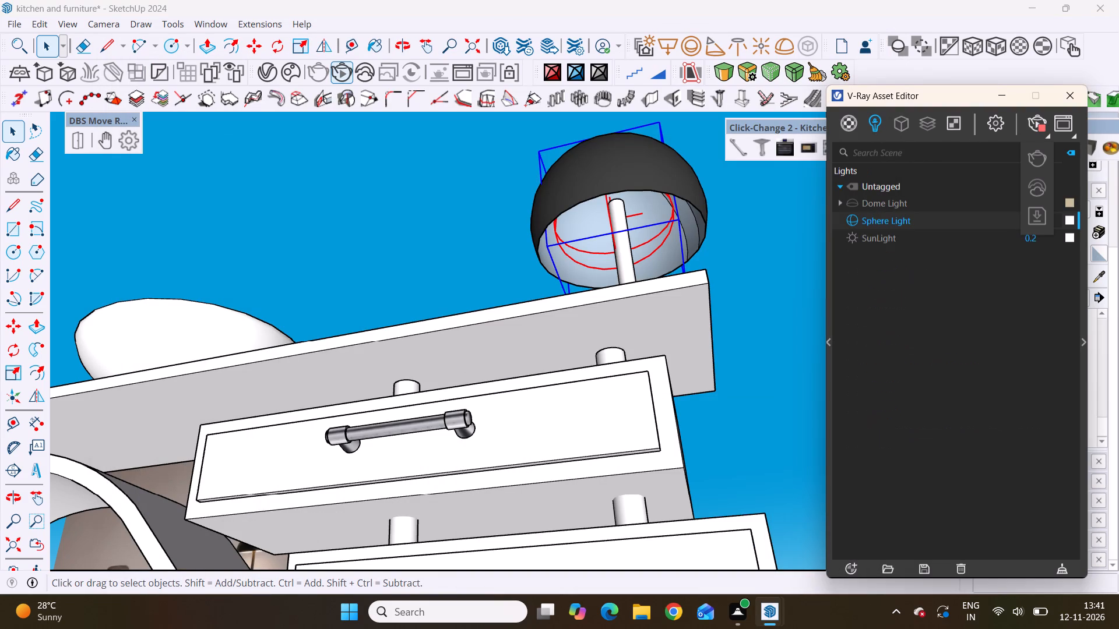
pyautogui.moveTo(1023, 164); pyautogui.dragTo(1027, 182)
pyautogui.moveTo(1027, 182); pyautogui.dragTo(1118, 137)
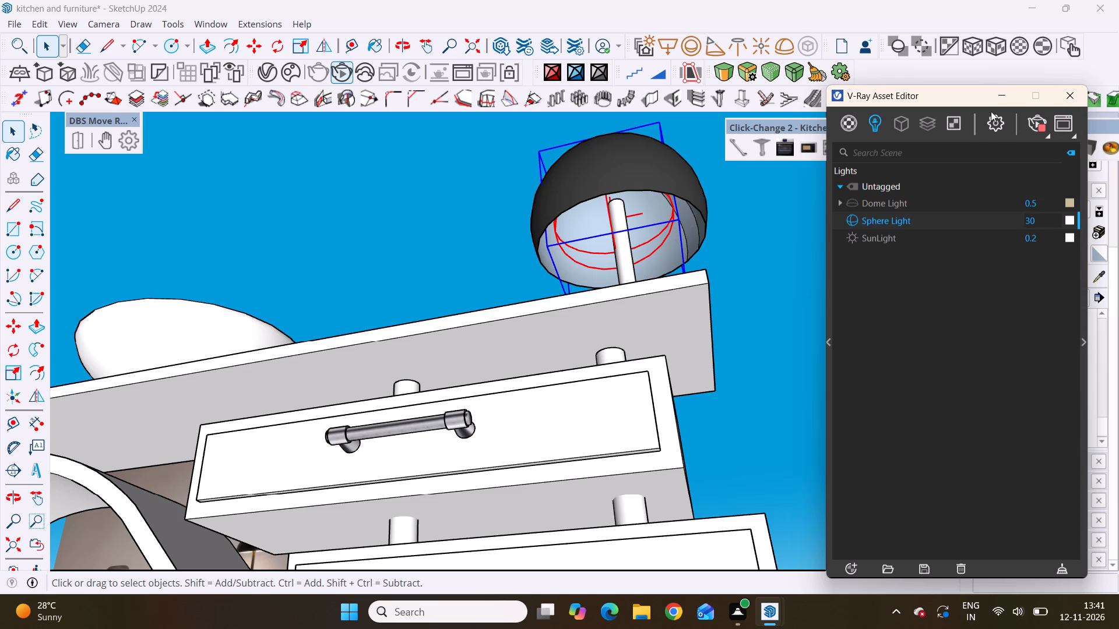
pyautogui.moveTo(951, 98); pyautogui.dragTo(849, 90)
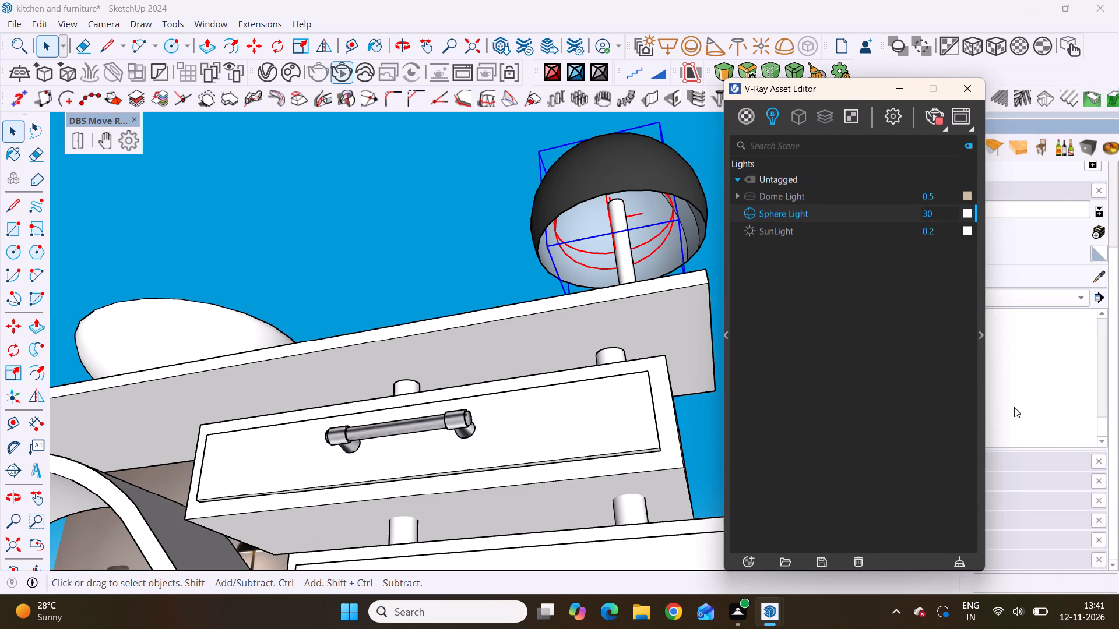
pyautogui.click(981, 334)
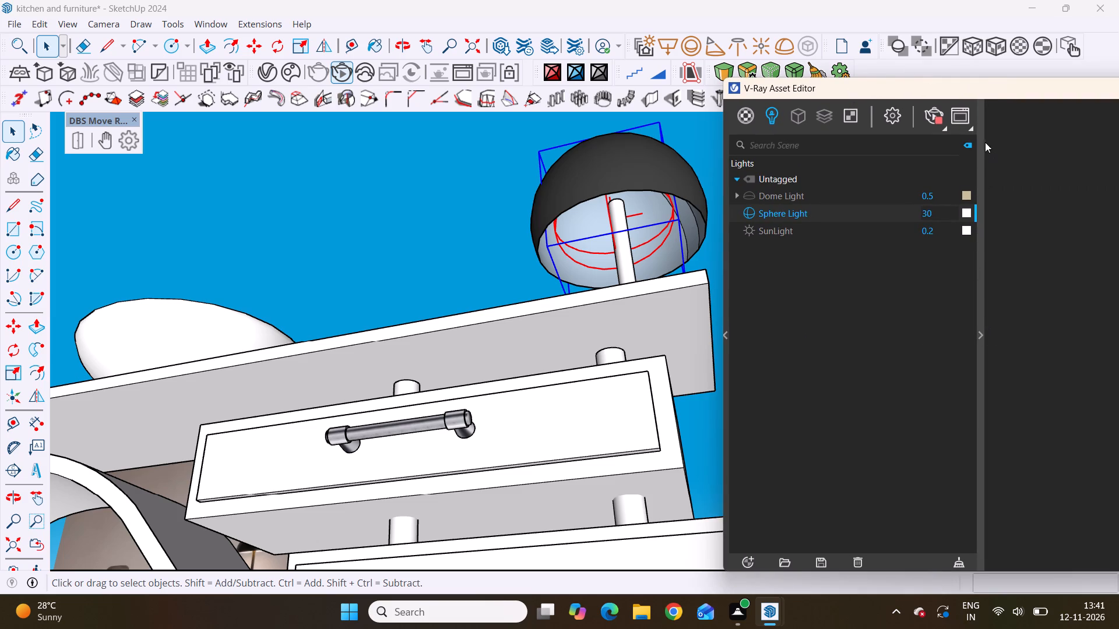
pyautogui.moveTo(991, 89); pyautogui.dragTo(836, 62)
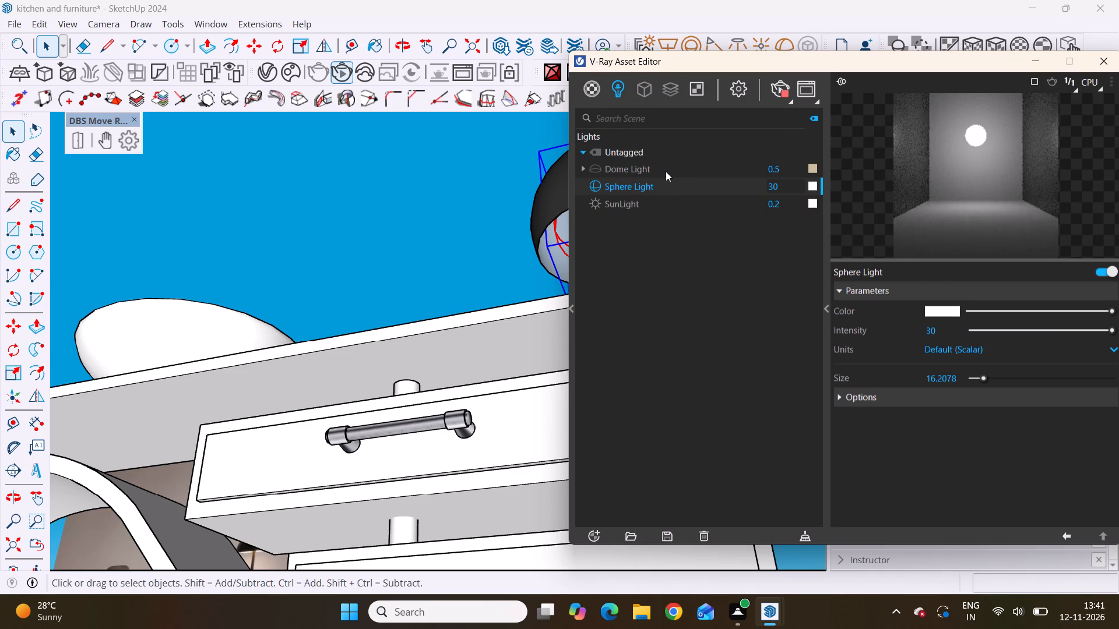
# Check the Dome Light's parameters and its colour in the V-Ray colour picker.
pyautogui.click(664, 171)
pyautogui.click(935, 310)
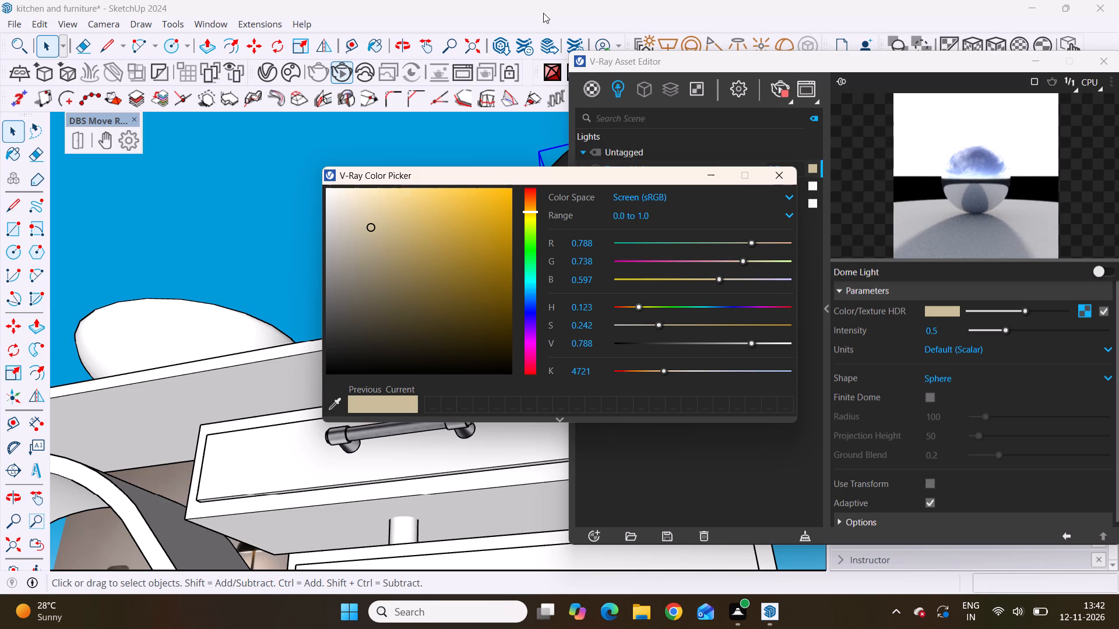
pyautogui.scroll(-6, 846, 82)
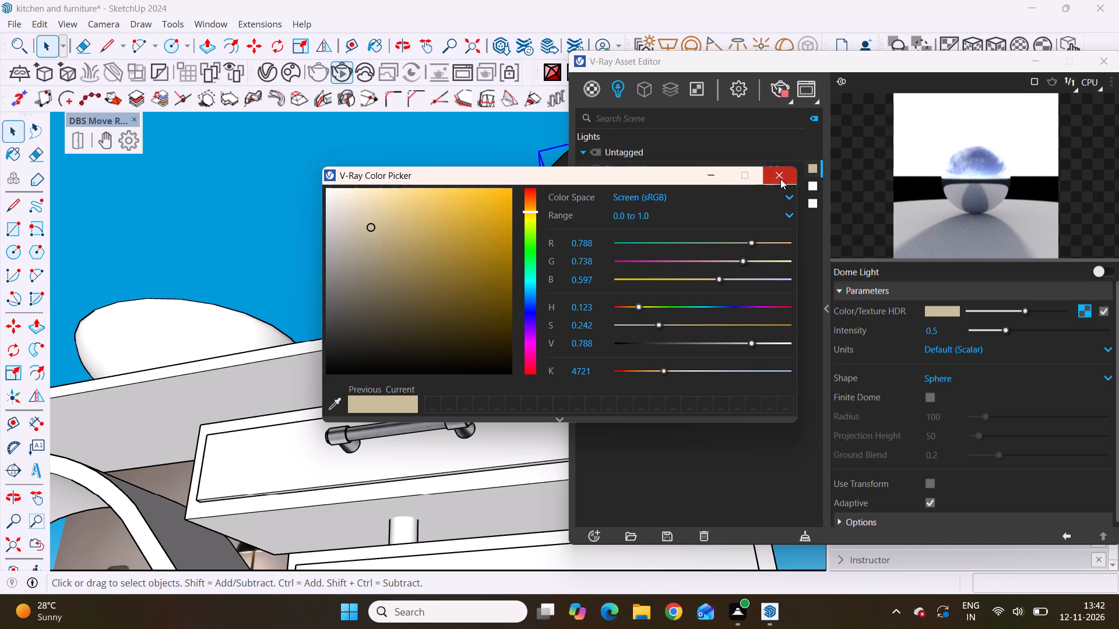
pyautogui.click(780, 177)
pyautogui.scroll(-3, 492, 273)
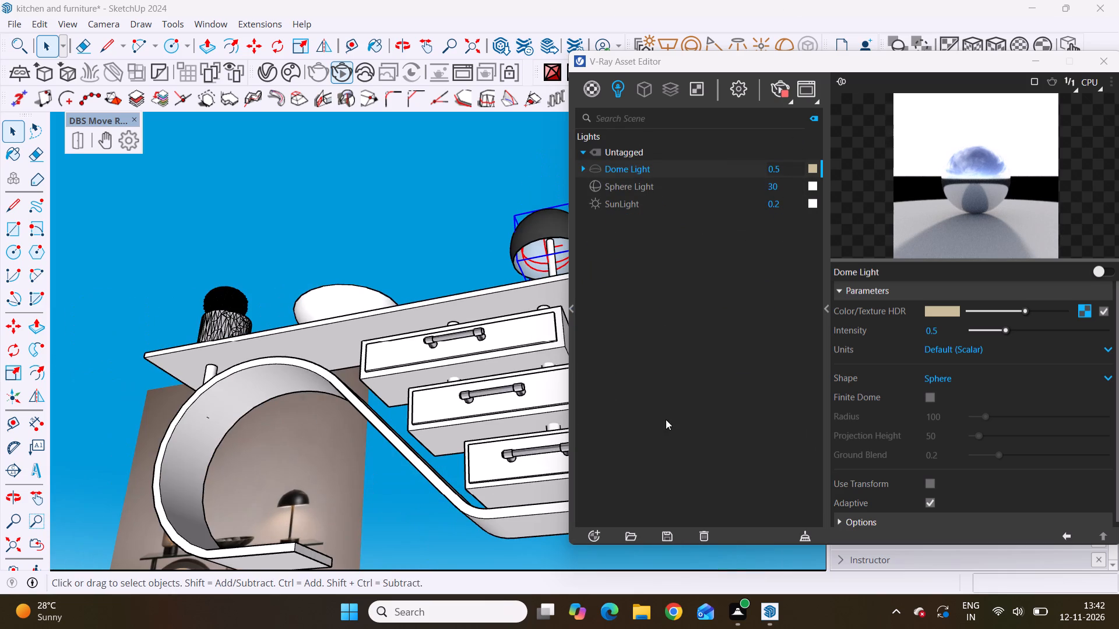
pyautogui.scroll(-3, 597, 379)
pyautogui.scroll(5, 952, 353)
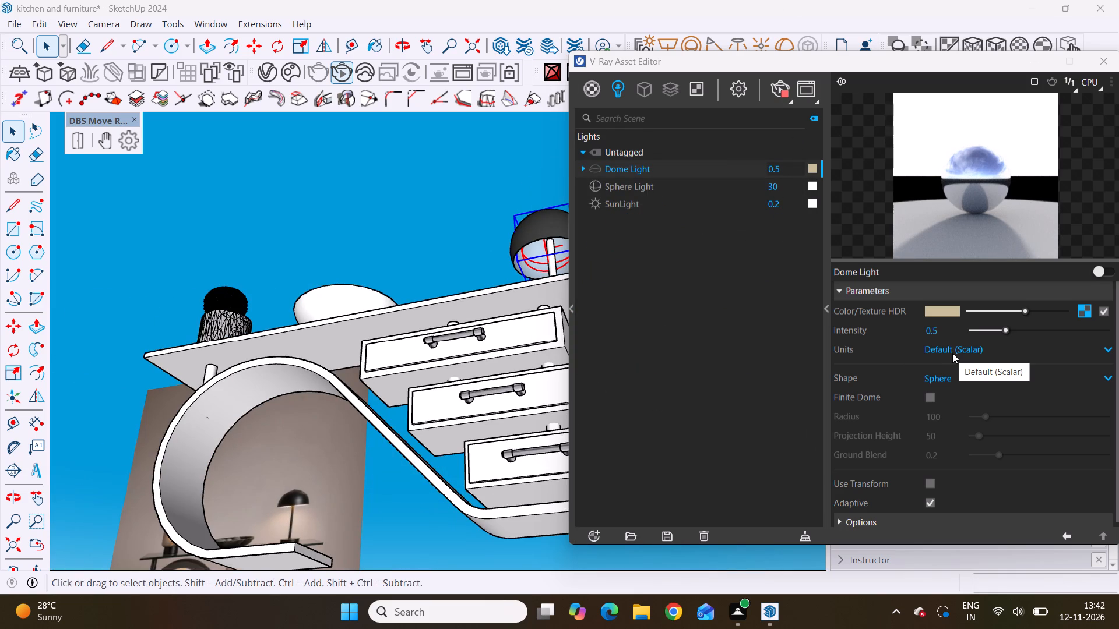
# Lighten the Dome Light's colour to a pale cream with the colour brightness slider.
pyautogui.scroll(-2, 965, 346)
pyautogui.scroll(3, 1026, 301)
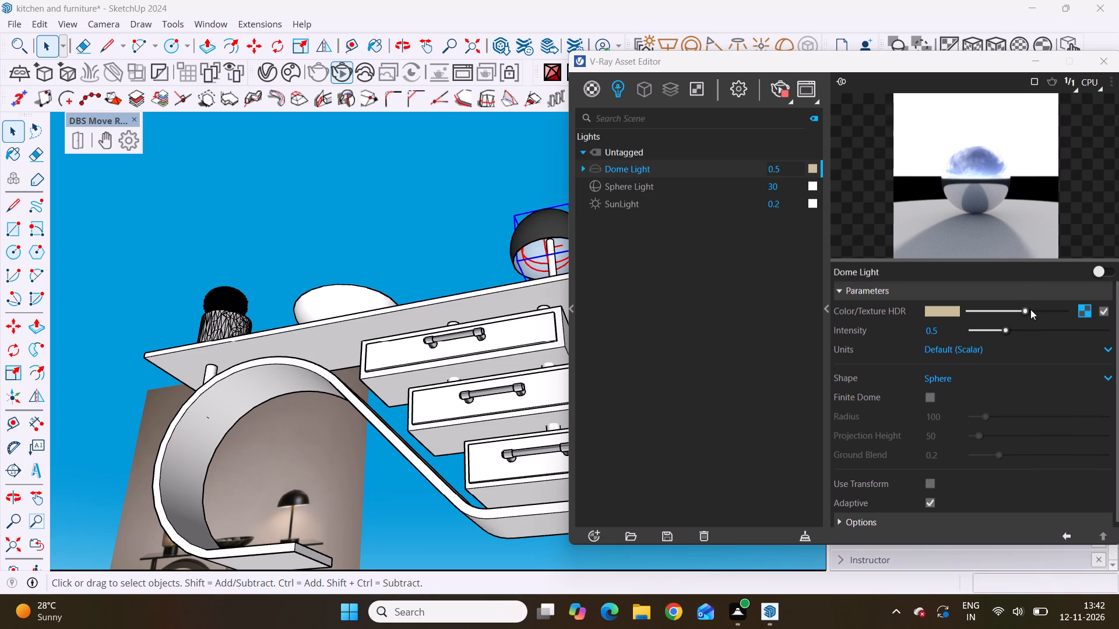
pyautogui.moveTo(1027, 309); pyautogui.dragTo(1076, 308)
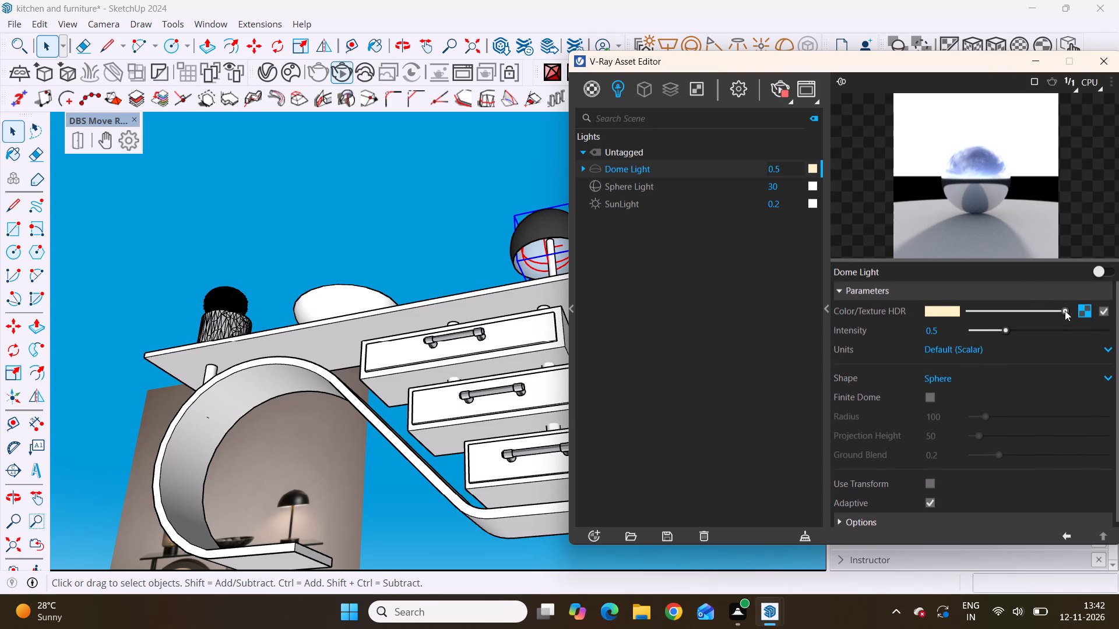
pyautogui.moveTo(1065, 310); pyautogui.dragTo(1046, 328)
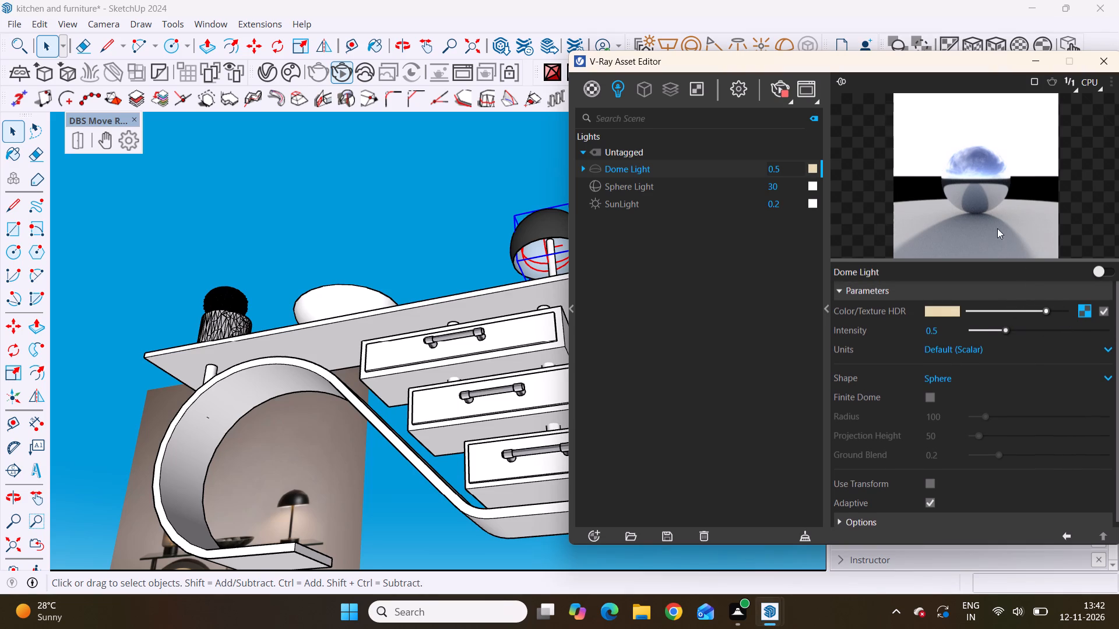
pyautogui.click(991, 212)
pyautogui.scroll(3, 966, 207)
# Restart the interactive render to test the lighter Dome Light colour.
pyautogui.click(785, 103)
pyautogui.click(782, 125)
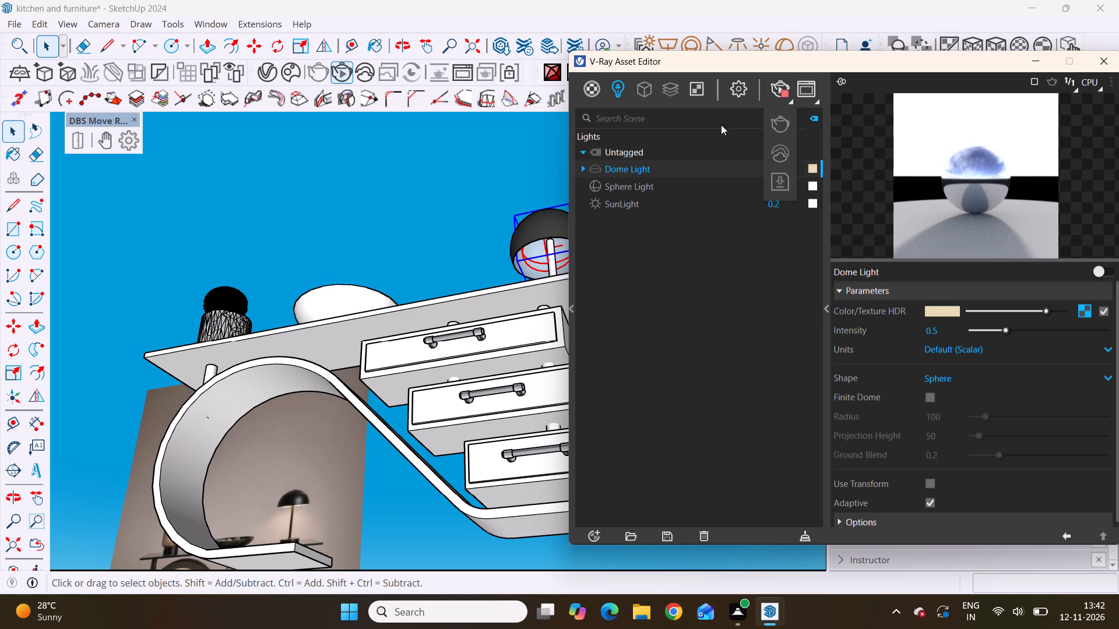
pyautogui.click(343, 70)
pyautogui.click(343, 70)
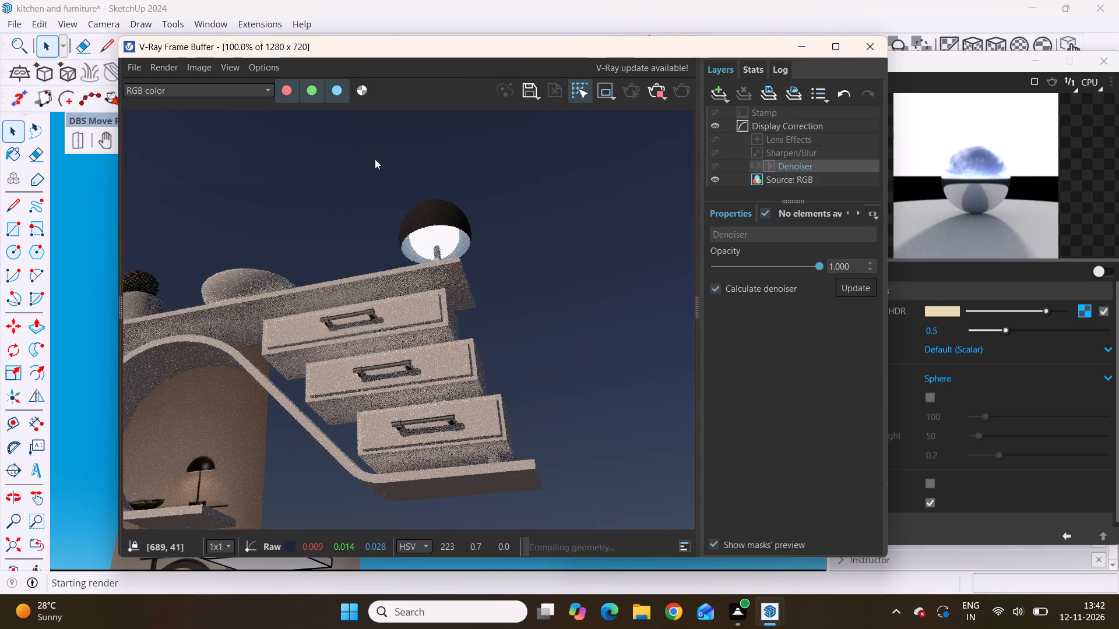
# Examine the lamp, tabletop and drawers in the interactive render, with the frame buffer's layers area hidden.
pyautogui.scroll(1, 412, 252)
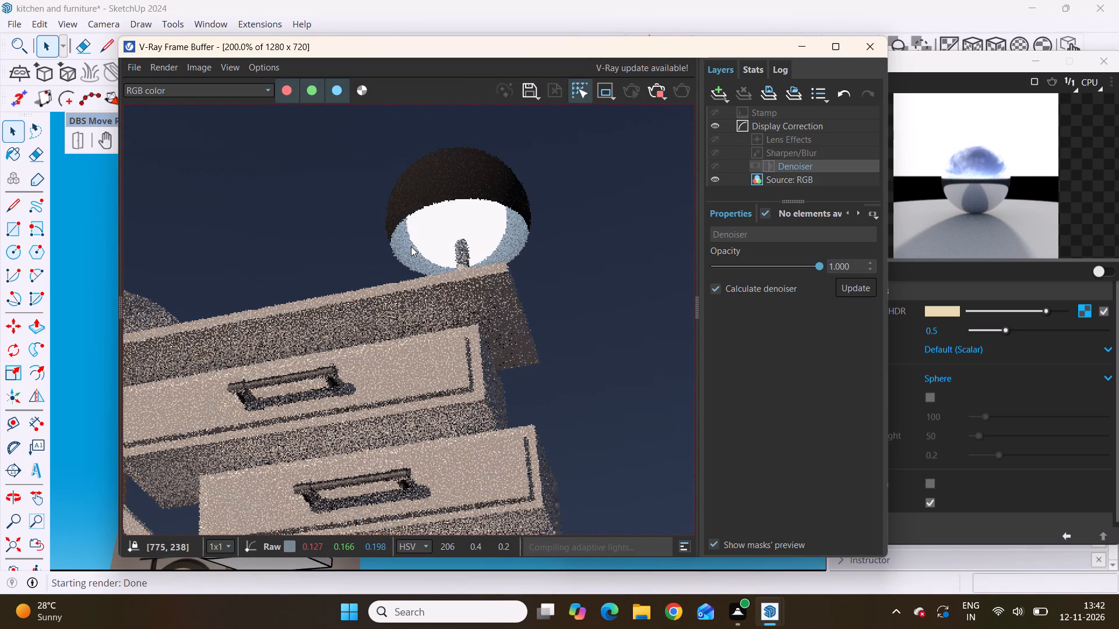
pyautogui.scroll(-1, 411, 246)
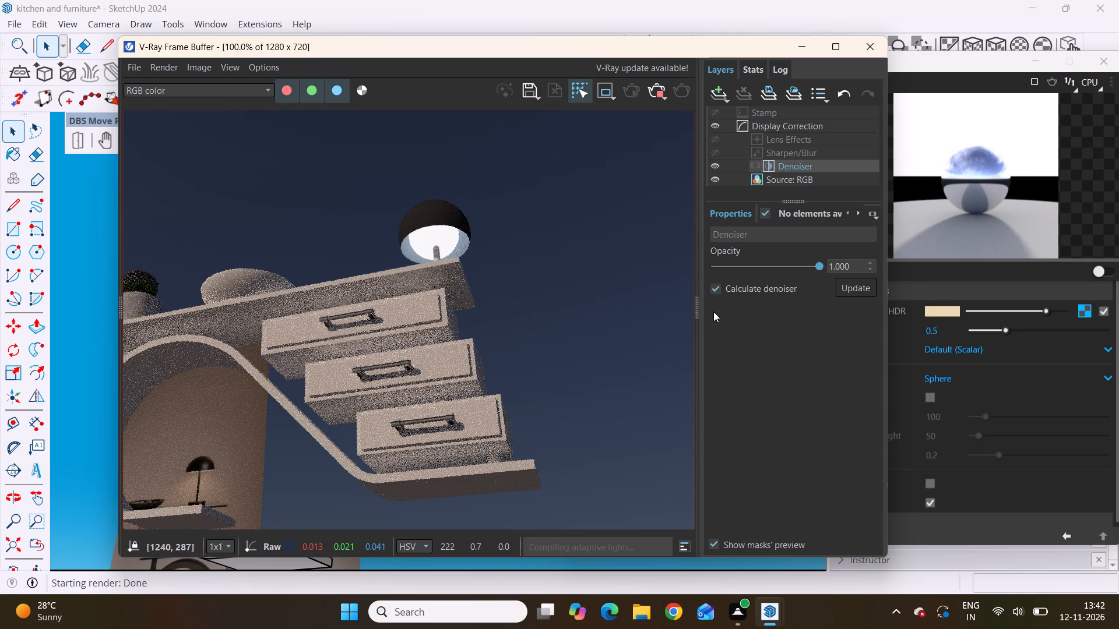
pyautogui.click(695, 305)
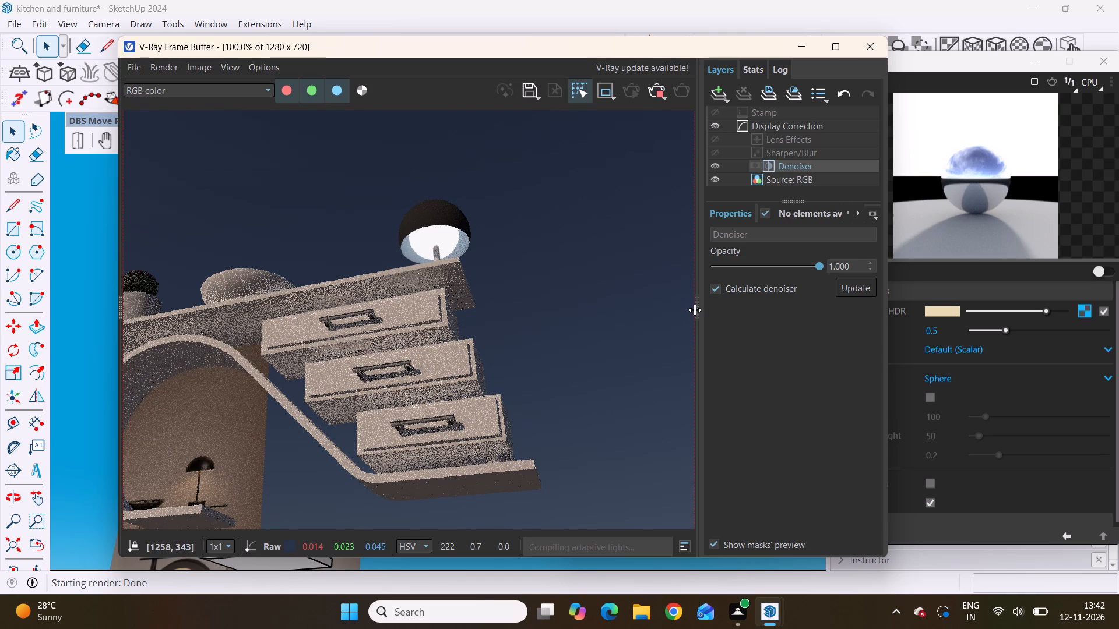
pyautogui.click(698, 310)
pyautogui.click(698, 310)
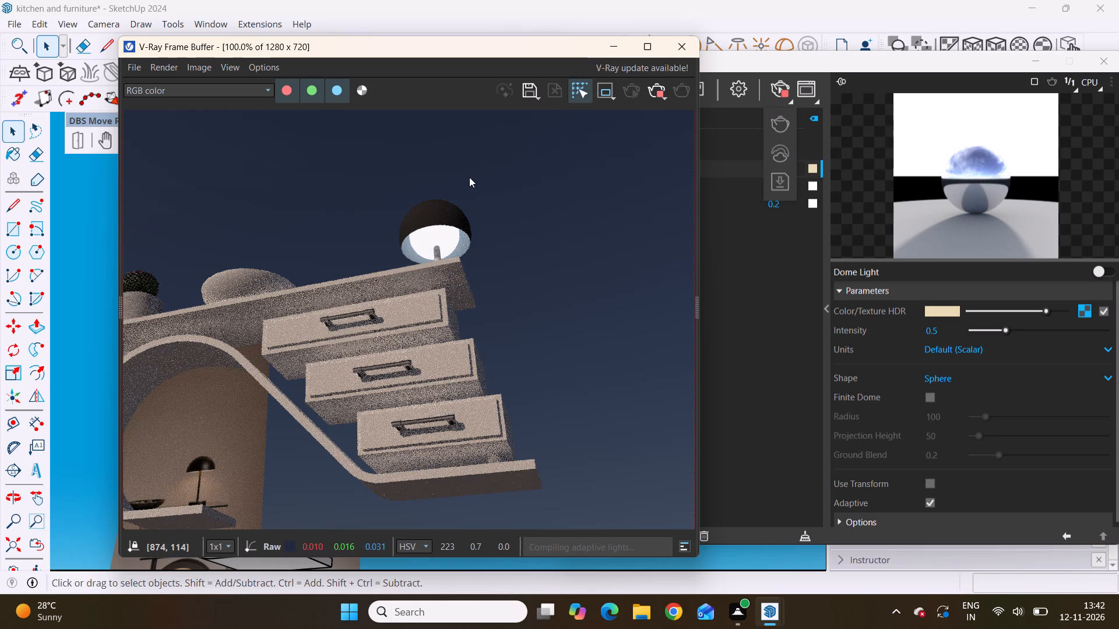
pyautogui.scroll(-3, 442, 255)
pyautogui.scroll(4, 420, 316)
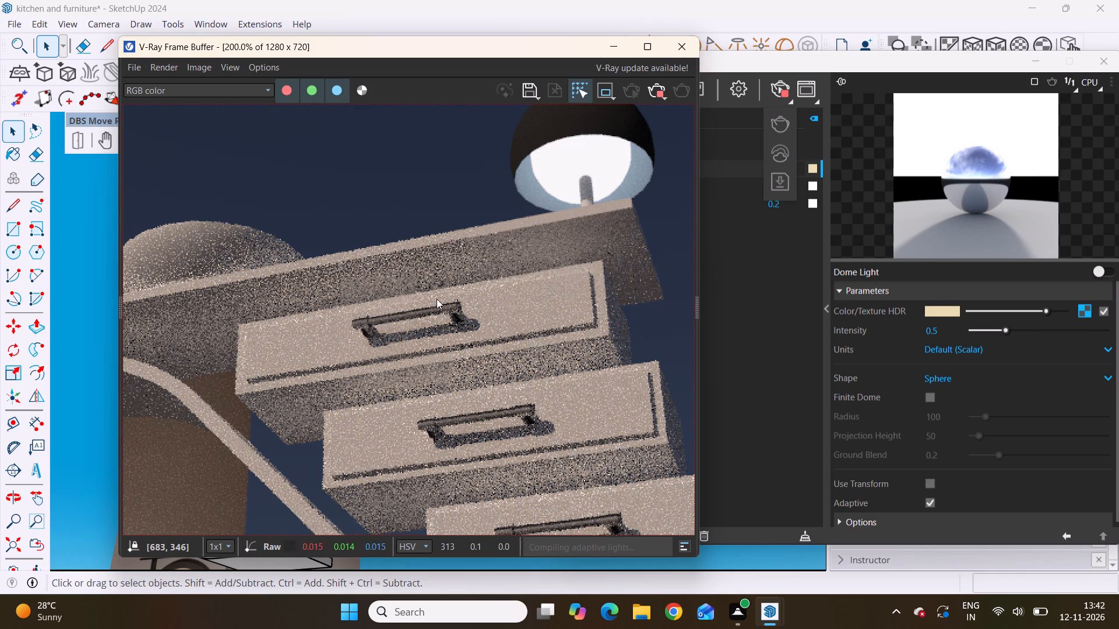
pyautogui.scroll(-2, 490, 239)
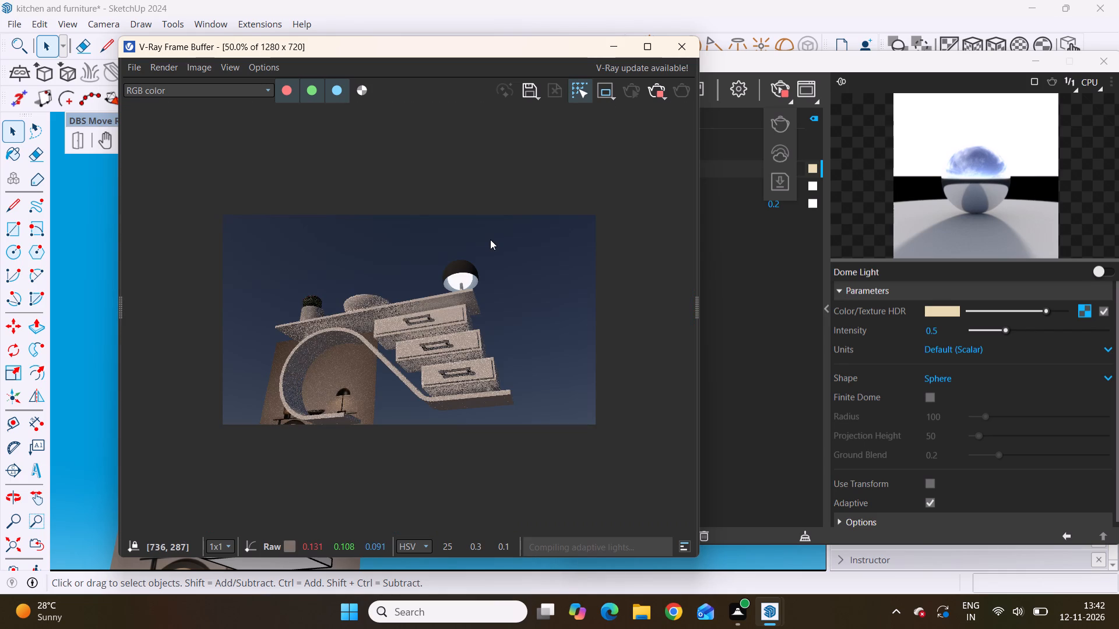
pyautogui.scroll(1, 490, 239)
pyautogui.scroll(2, 445, 253)
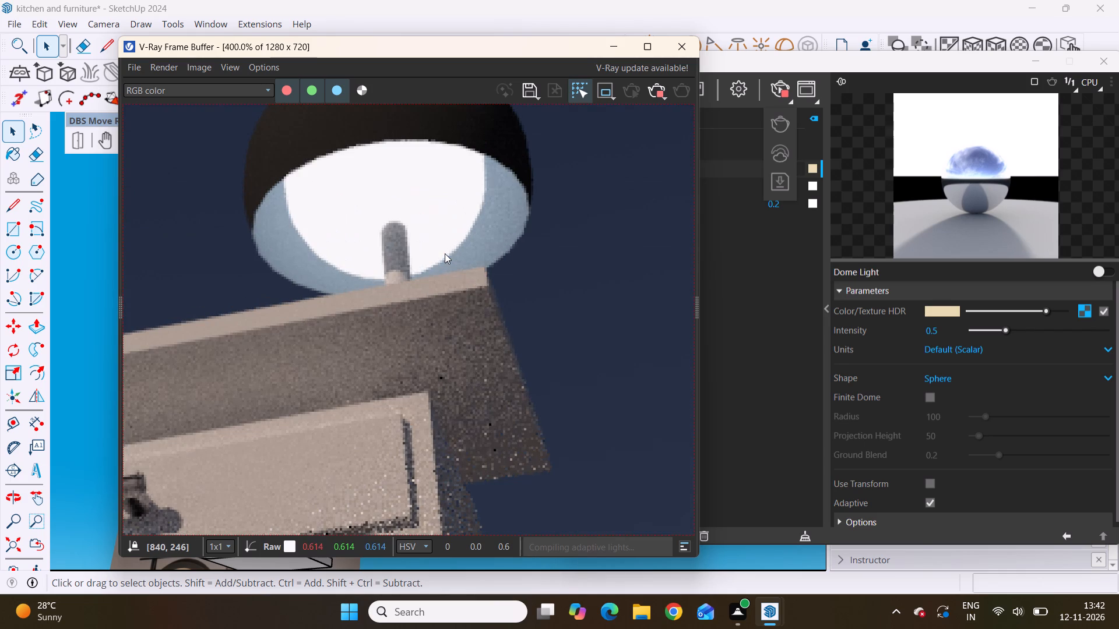
pyautogui.scroll(-3, 445, 253)
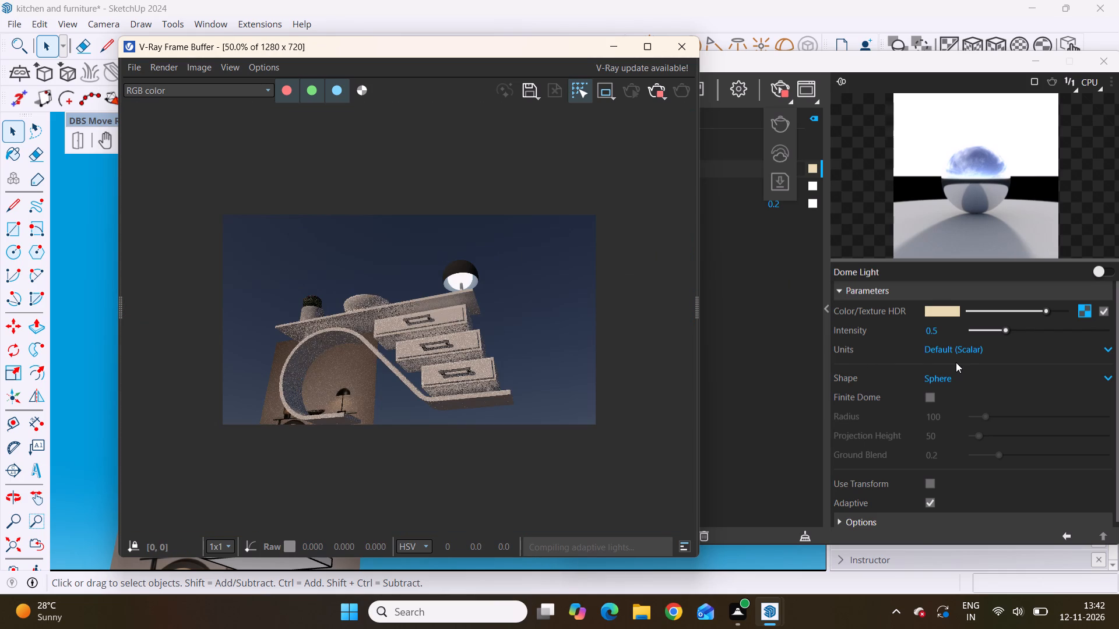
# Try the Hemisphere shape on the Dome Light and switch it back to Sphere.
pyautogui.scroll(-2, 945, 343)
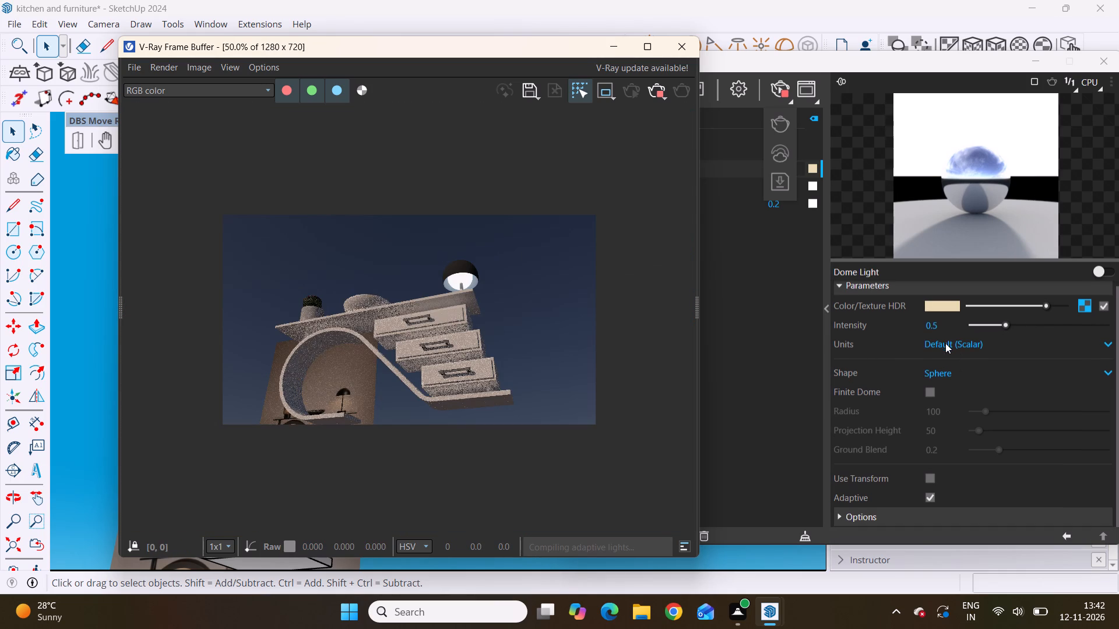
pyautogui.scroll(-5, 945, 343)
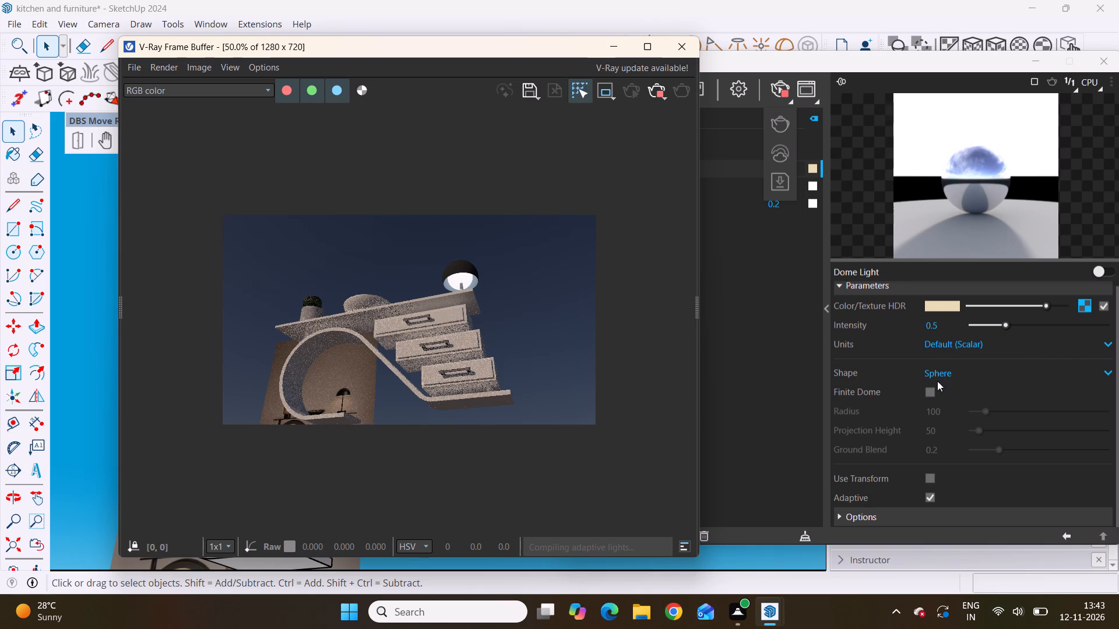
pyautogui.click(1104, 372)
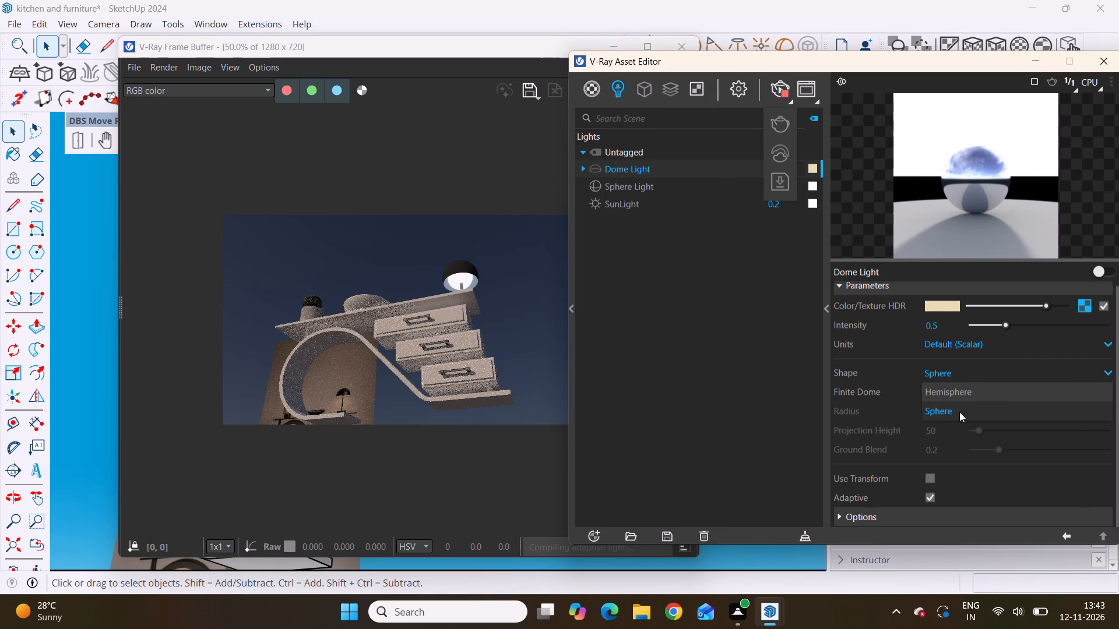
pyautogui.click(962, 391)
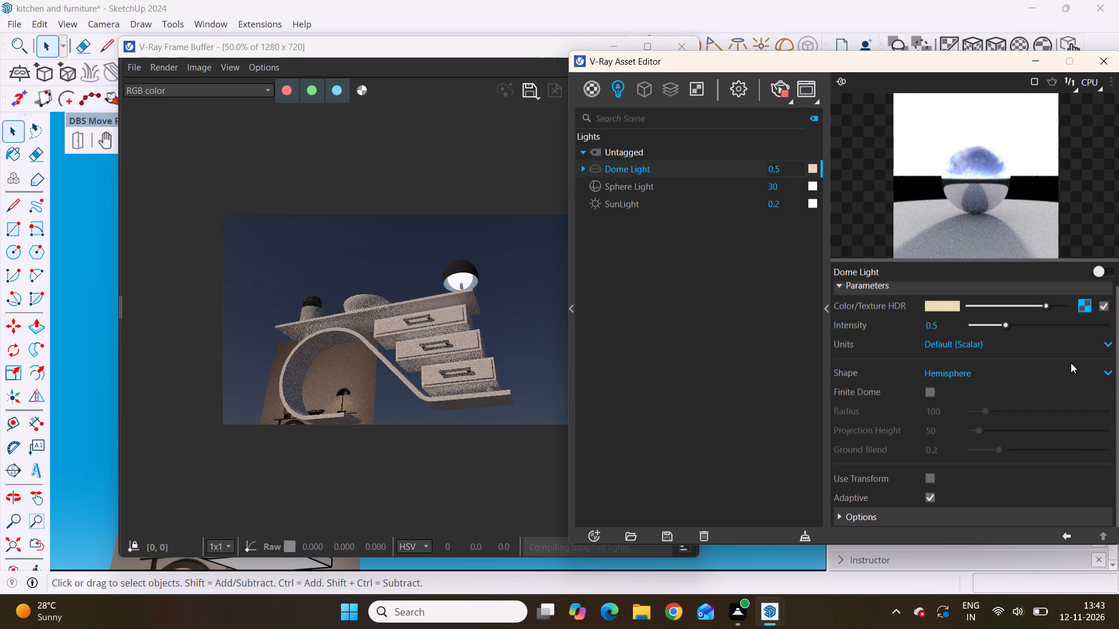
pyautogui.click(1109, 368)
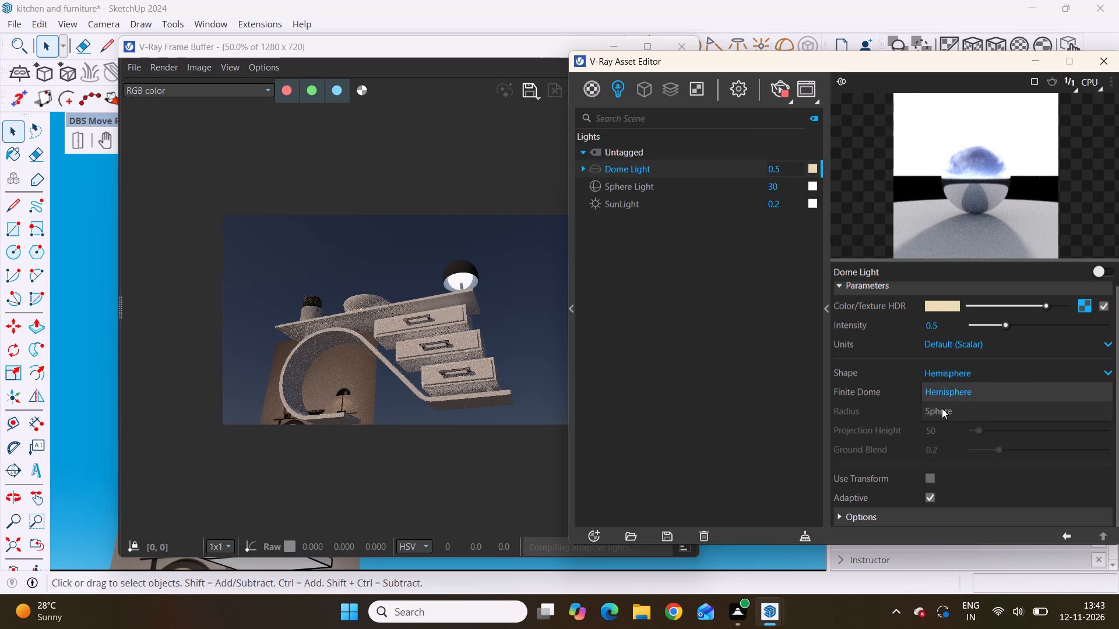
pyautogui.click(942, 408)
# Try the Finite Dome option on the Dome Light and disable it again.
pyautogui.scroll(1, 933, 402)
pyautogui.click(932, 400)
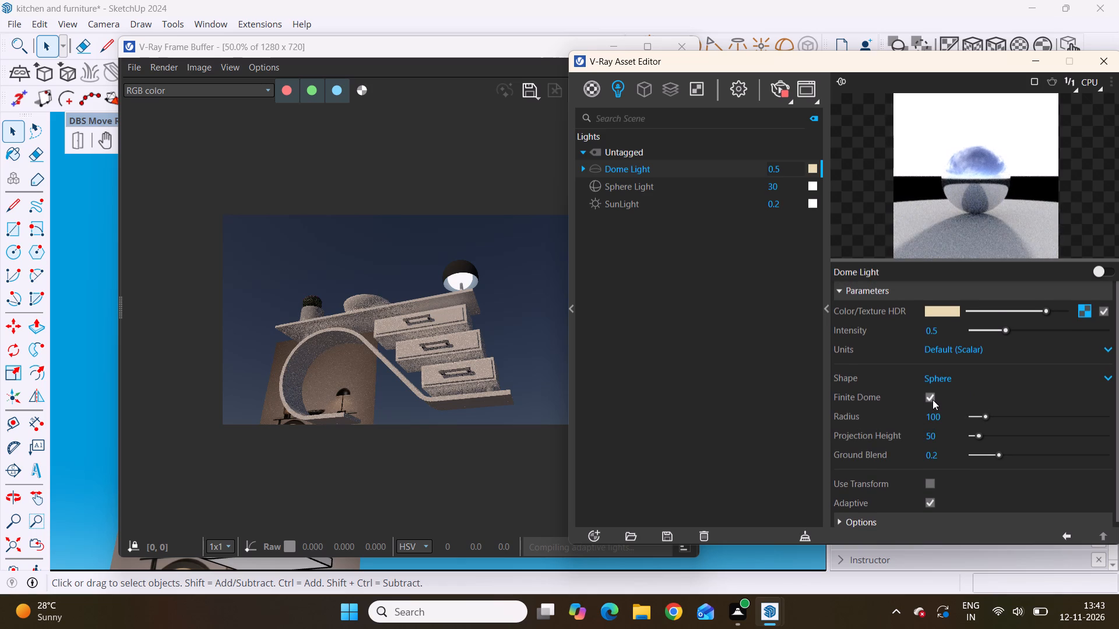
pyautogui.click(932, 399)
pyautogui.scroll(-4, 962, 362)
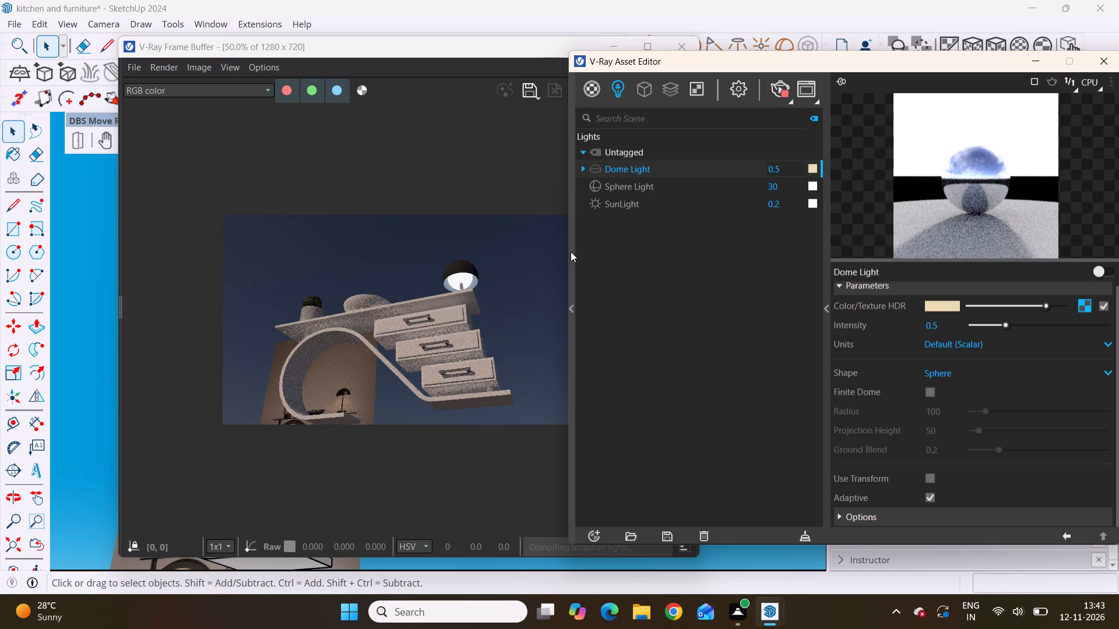
# Reposition the V-Ray Frame Buffer window so the whole render and the Dome Light's parameters are both in view.
pyautogui.moveTo(564, 217); pyautogui.dragTo(462, 229)
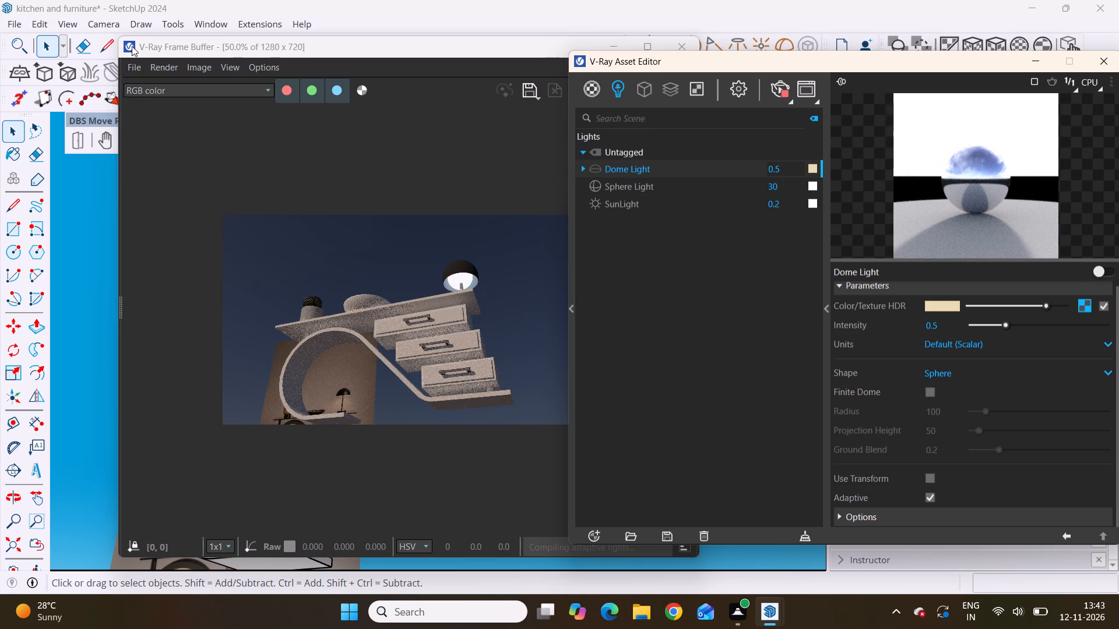
pyautogui.moveTo(151, 44); pyautogui.dragTo(55, 104)
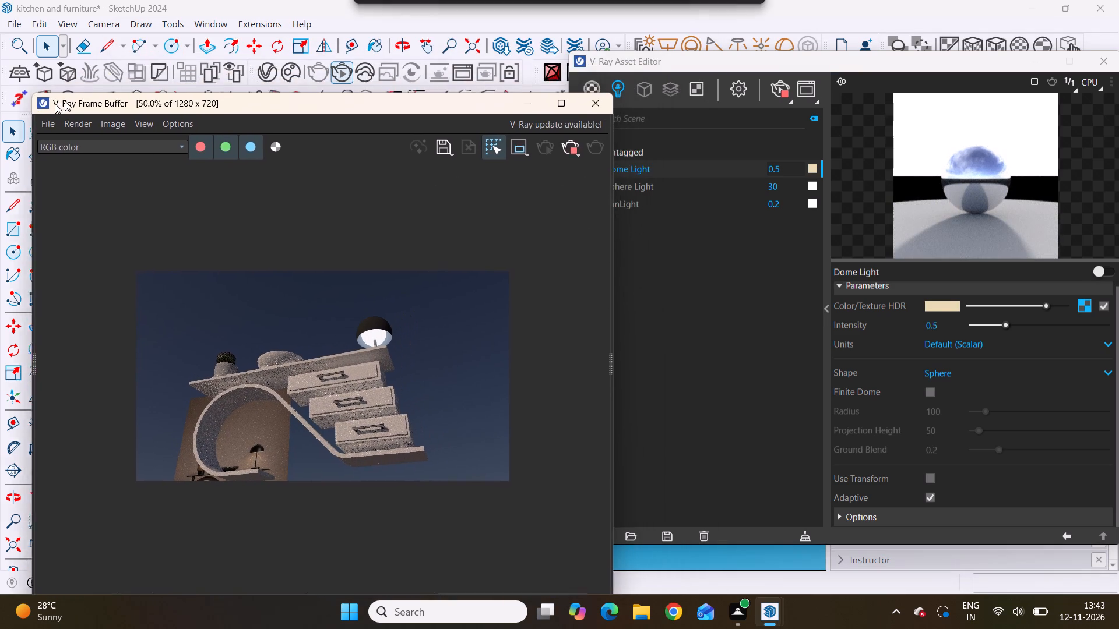
pyautogui.moveTo(55, 104); pyautogui.dragTo(108, 215)
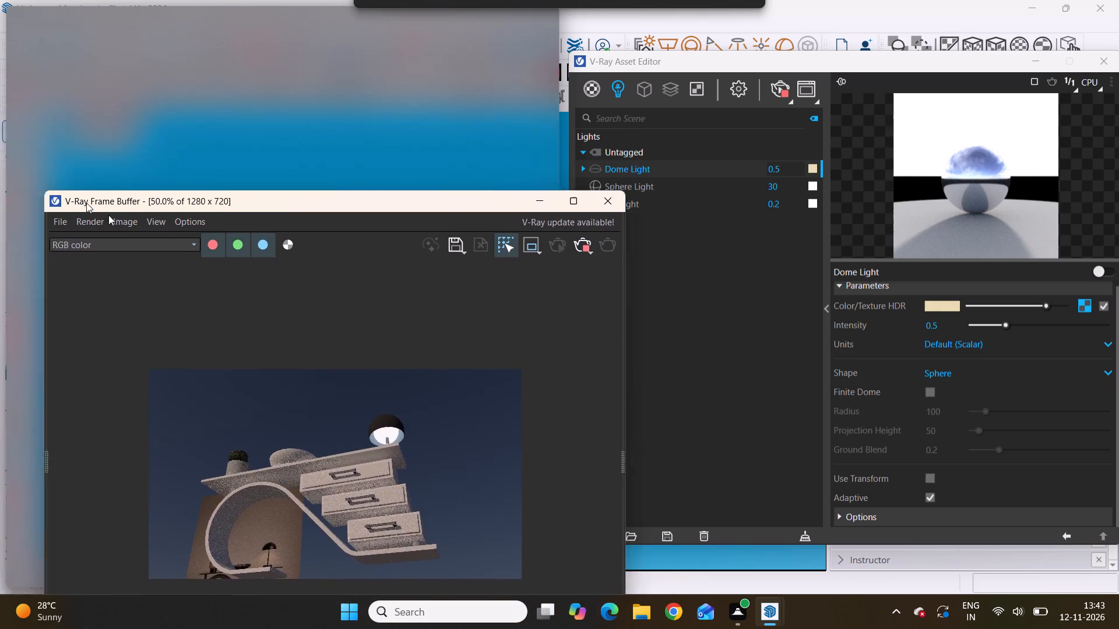
pyautogui.moveTo(108, 215); pyautogui.dragTo(4, 111)
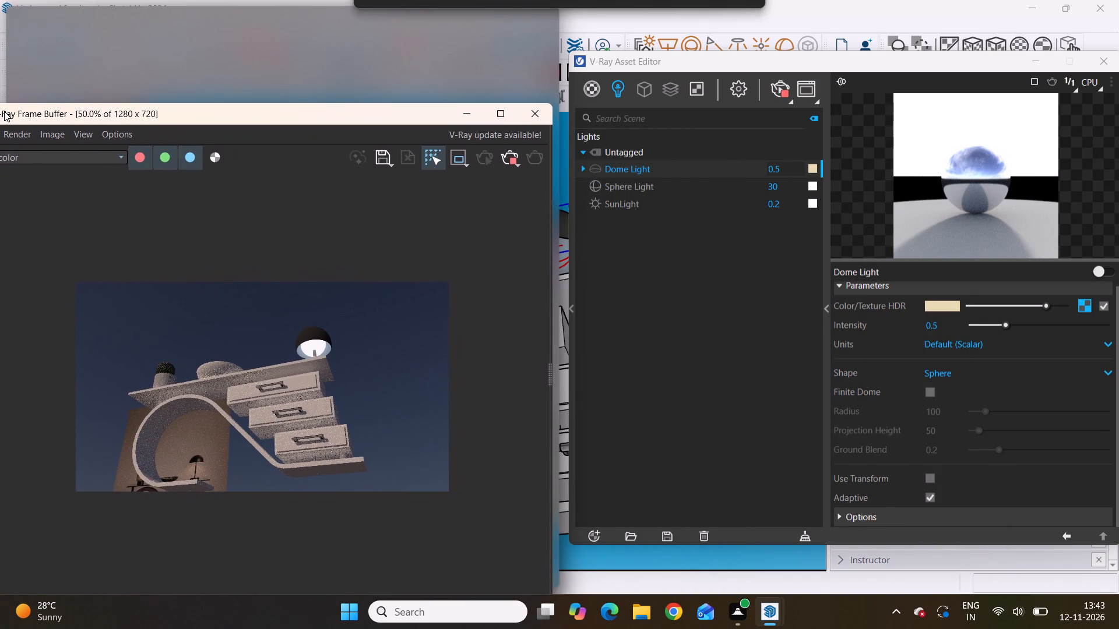
pyautogui.moveTo(4, 111); pyautogui.dragTo(93, 115)
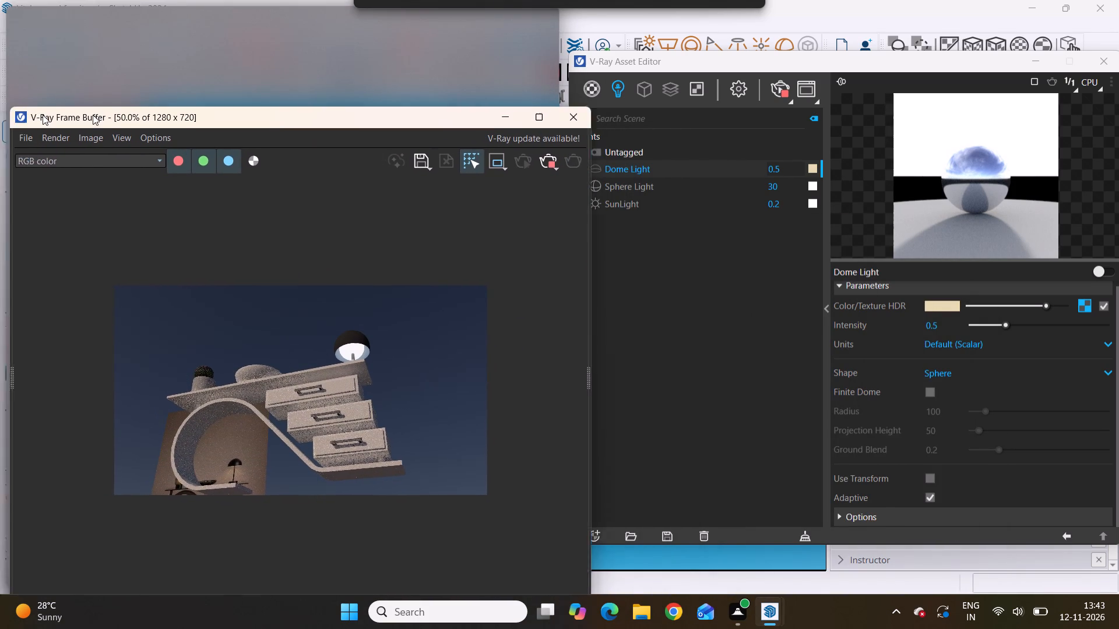
pyautogui.moveTo(93, 115); pyautogui.dragTo(227, 59)
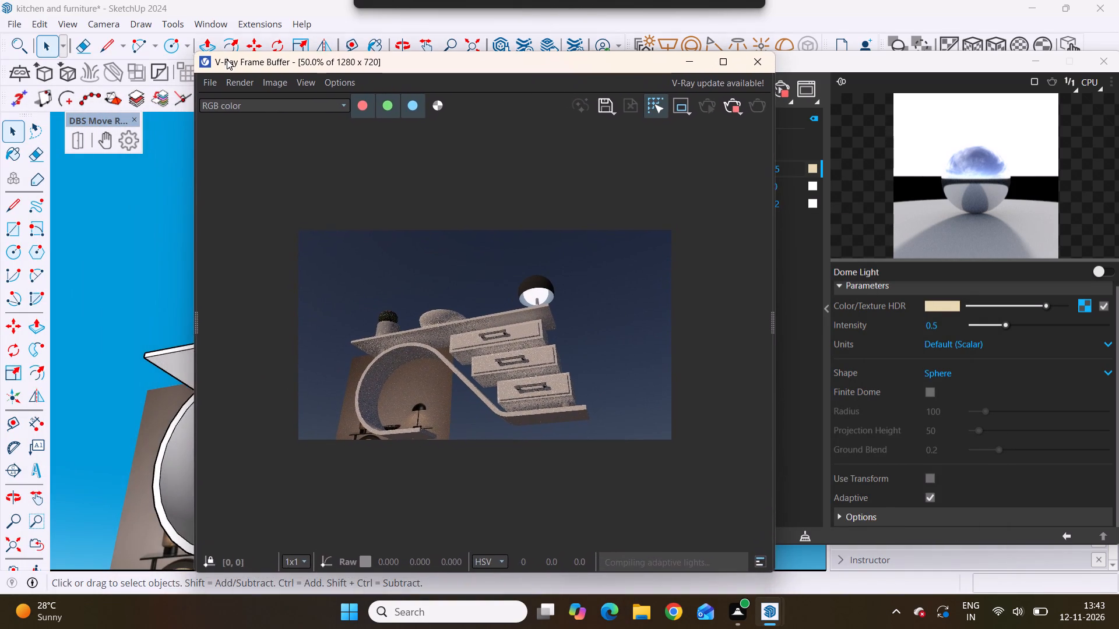
pyautogui.moveTo(227, 59); pyautogui.dragTo(193, 33)
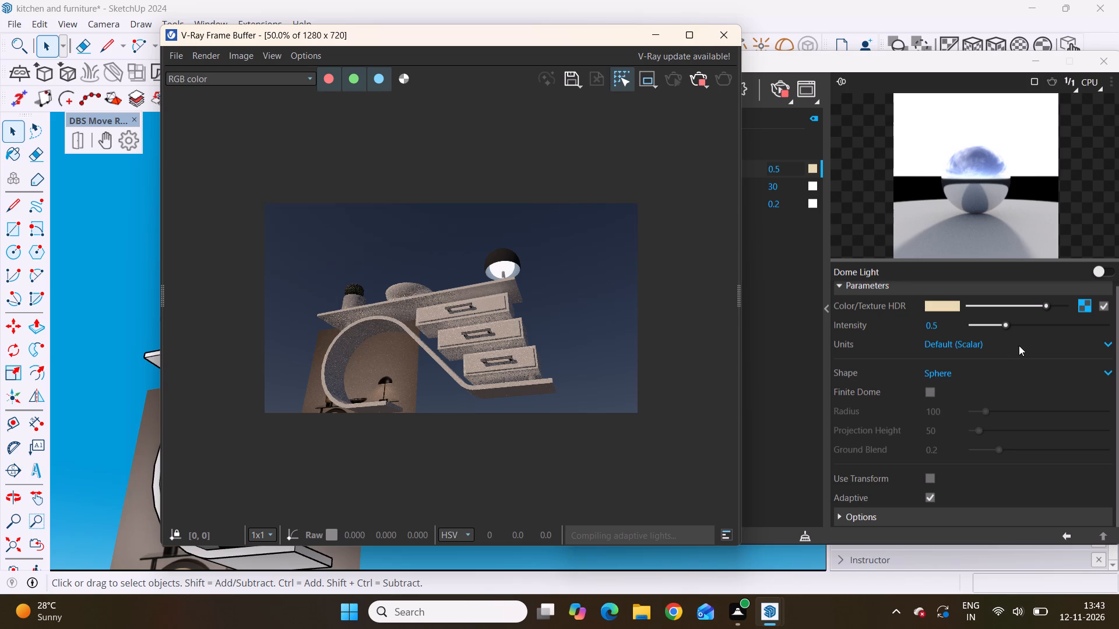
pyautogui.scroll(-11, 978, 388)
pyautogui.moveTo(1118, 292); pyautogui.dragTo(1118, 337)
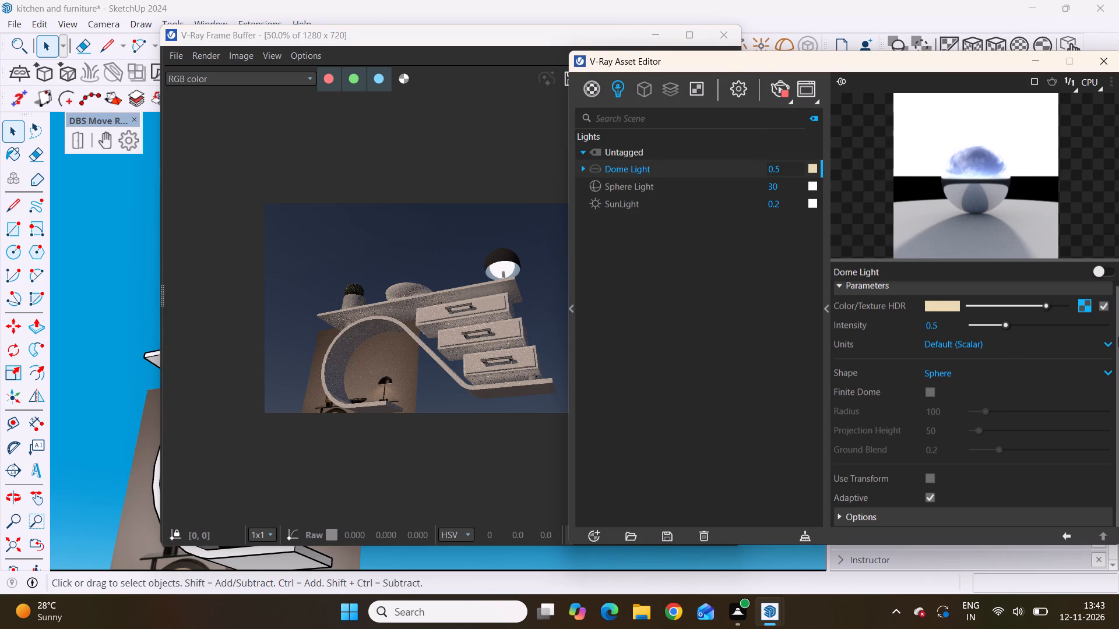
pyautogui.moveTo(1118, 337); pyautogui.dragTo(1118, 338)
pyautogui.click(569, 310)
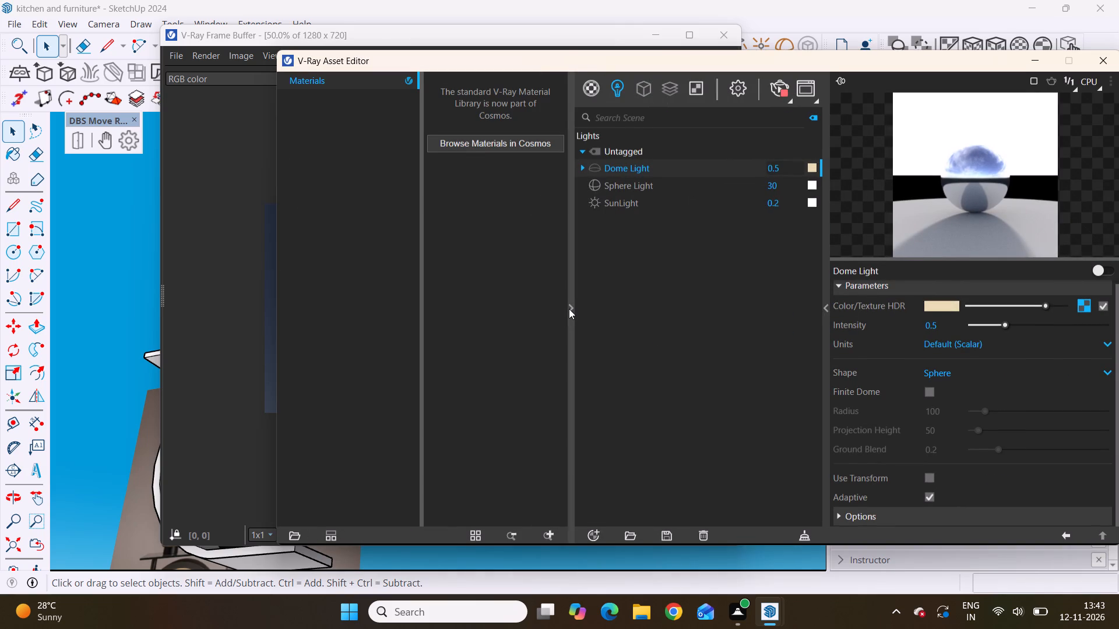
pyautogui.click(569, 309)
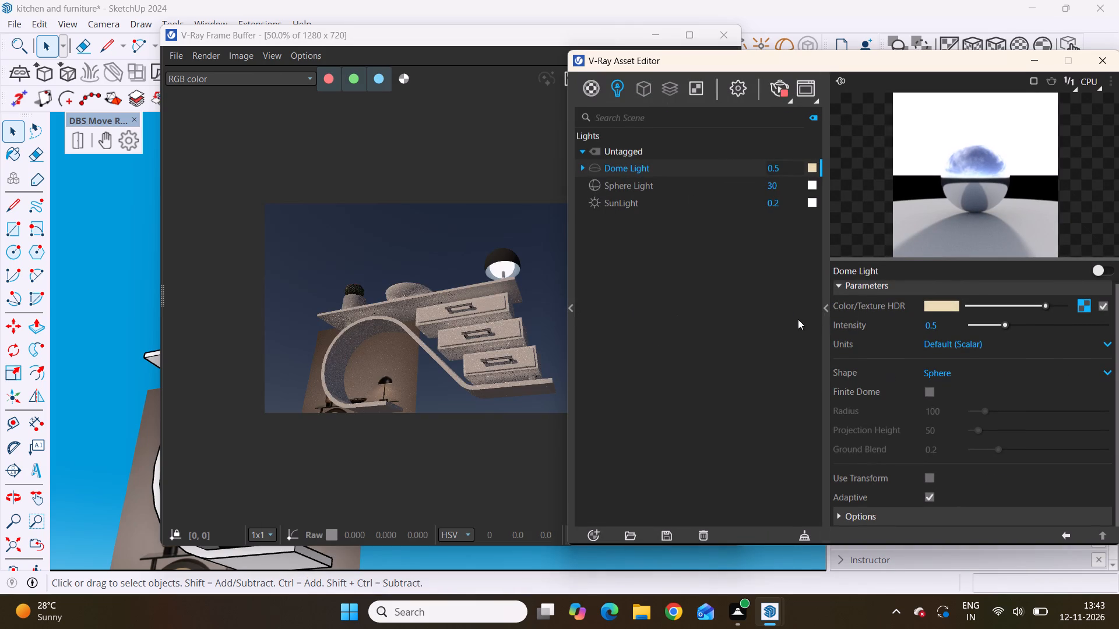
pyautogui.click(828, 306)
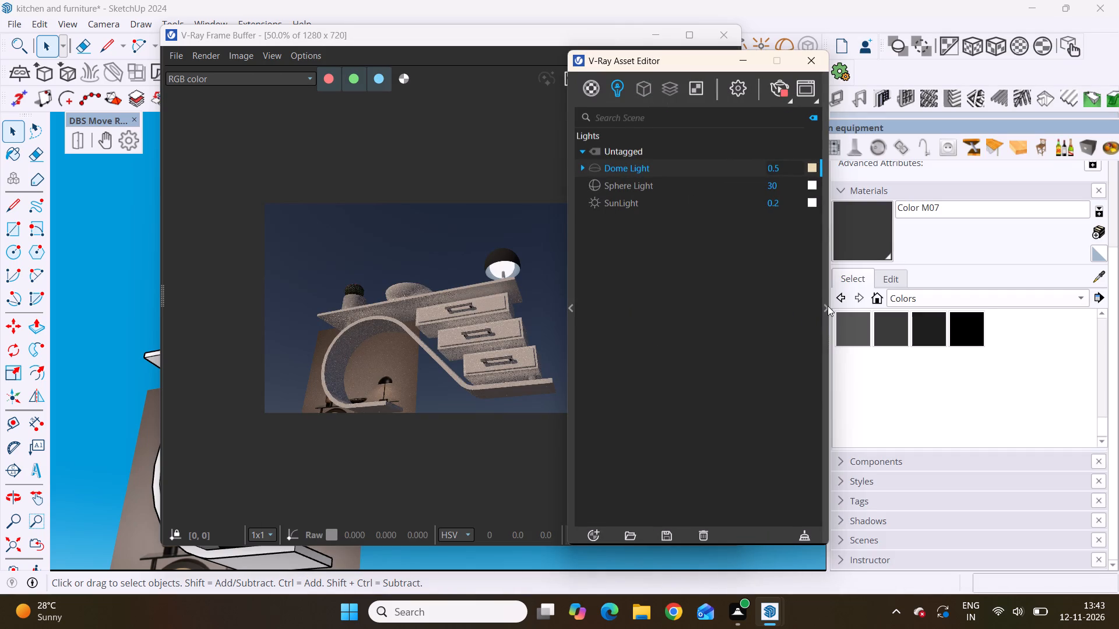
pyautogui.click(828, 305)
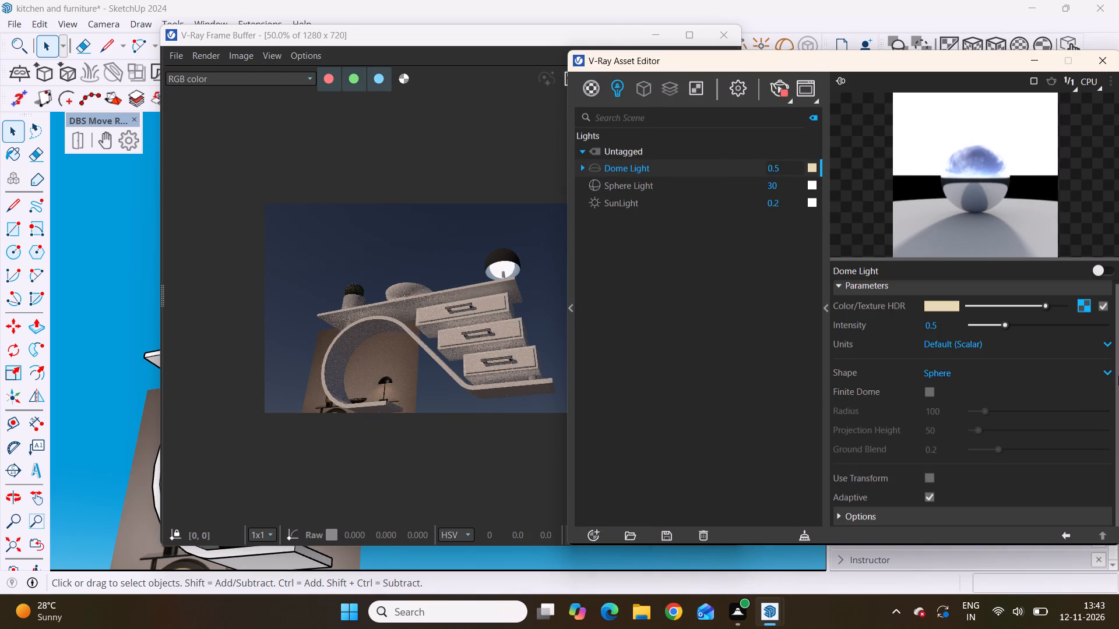
# Raise the Dome Light's intensity to 1.
pyautogui.scroll(-7, 957, 404)
pyautogui.moveTo(1007, 321); pyautogui.dragTo(1029, 323)
pyautogui.moveTo(1008, 323); pyautogui.dragTo(1035, 330)
pyautogui.moveTo(1035, 330); pyautogui.dragTo(1032, 336)
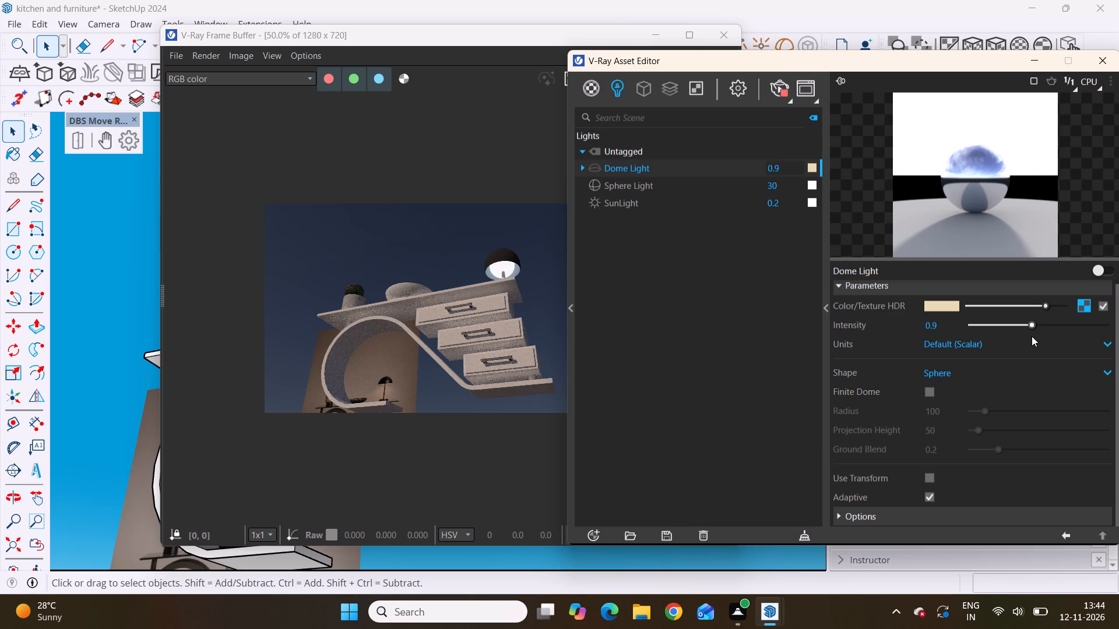
pyautogui.moveTo(1032, 336); pyautogui.dragTo(1031, 341)
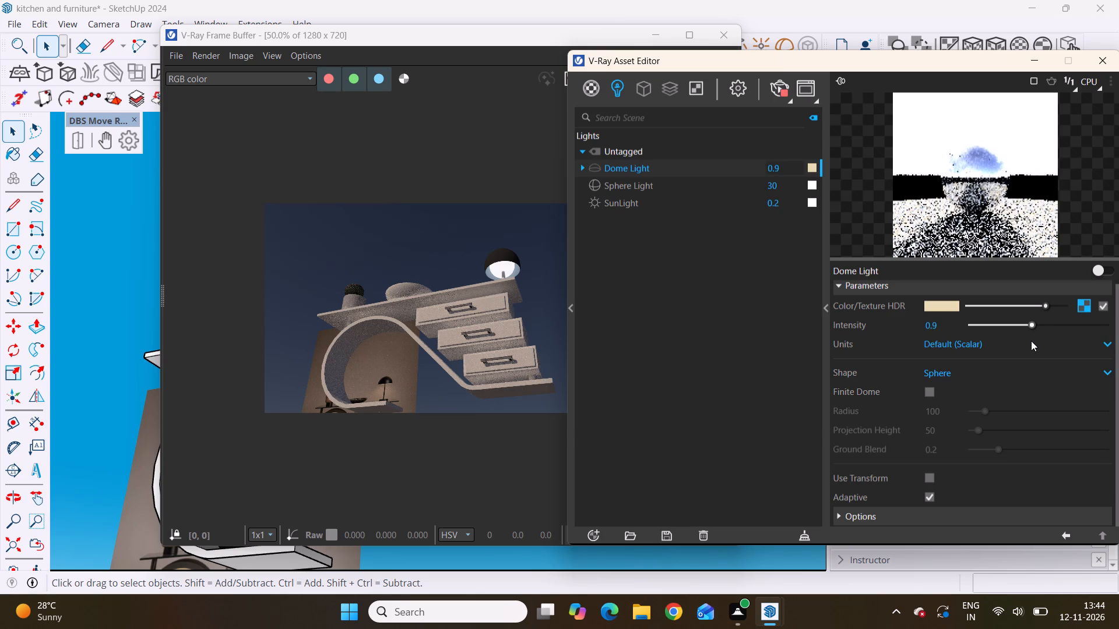
pyautogui.moveTo(1031, 341); pyautogui.dragTo(1040, 343)
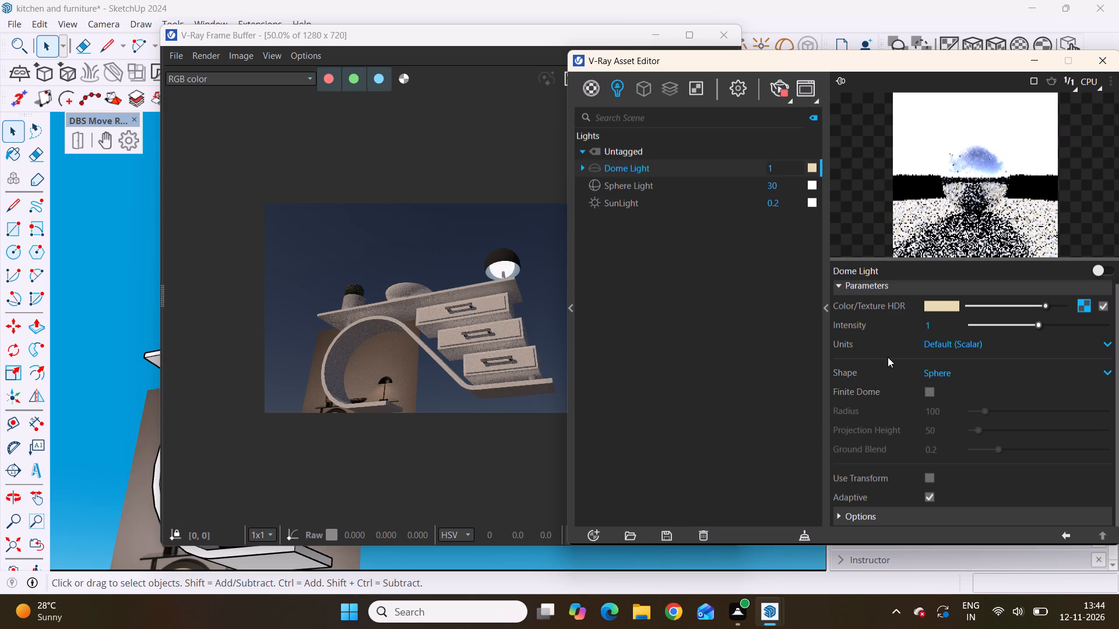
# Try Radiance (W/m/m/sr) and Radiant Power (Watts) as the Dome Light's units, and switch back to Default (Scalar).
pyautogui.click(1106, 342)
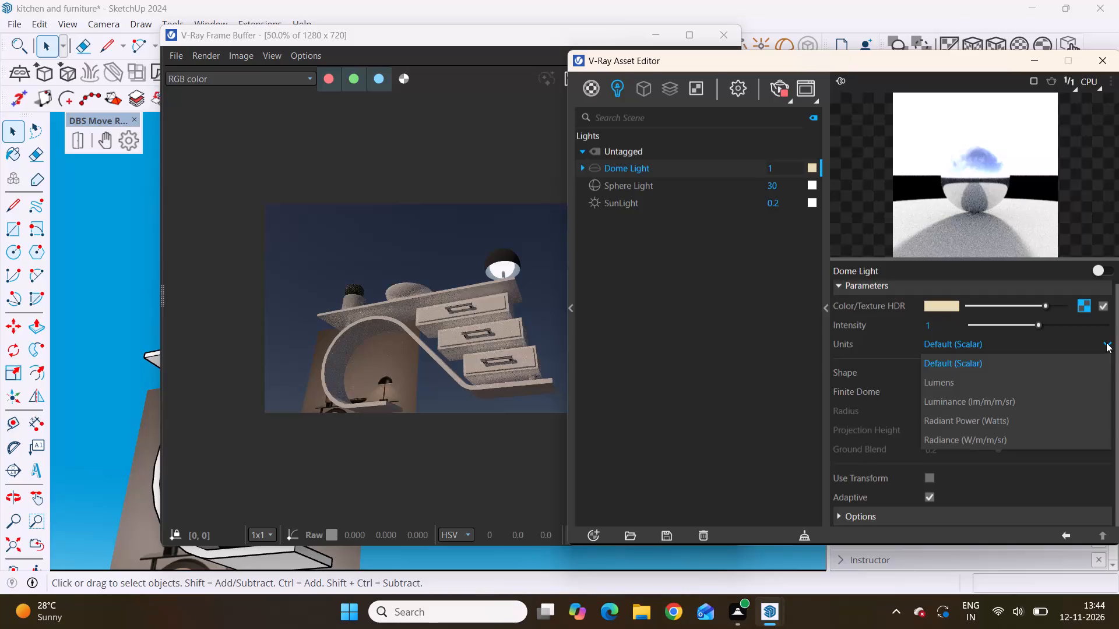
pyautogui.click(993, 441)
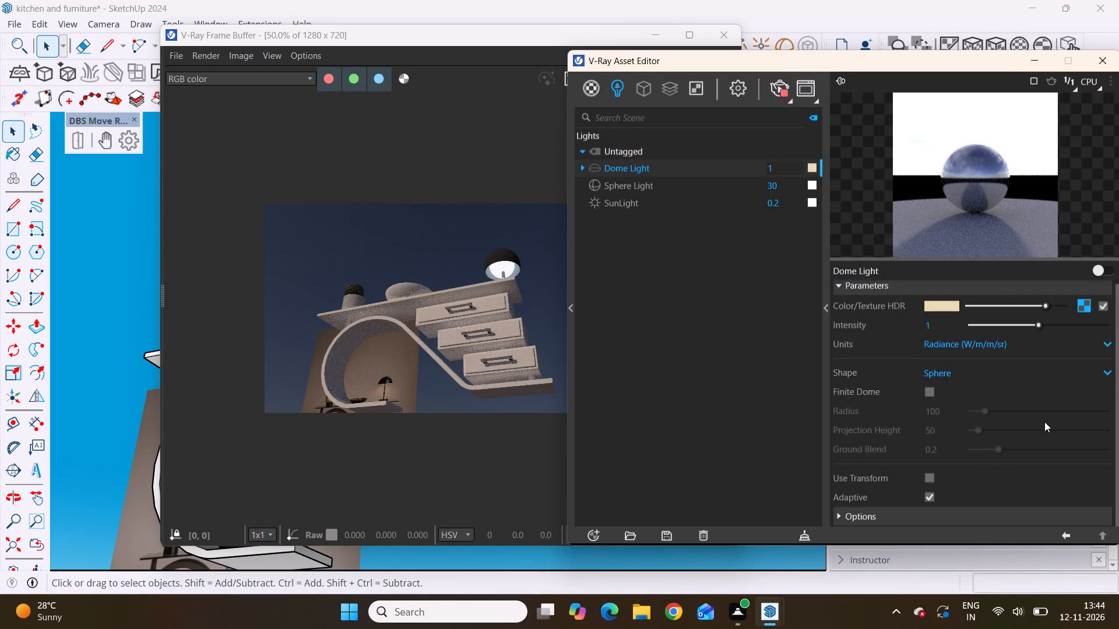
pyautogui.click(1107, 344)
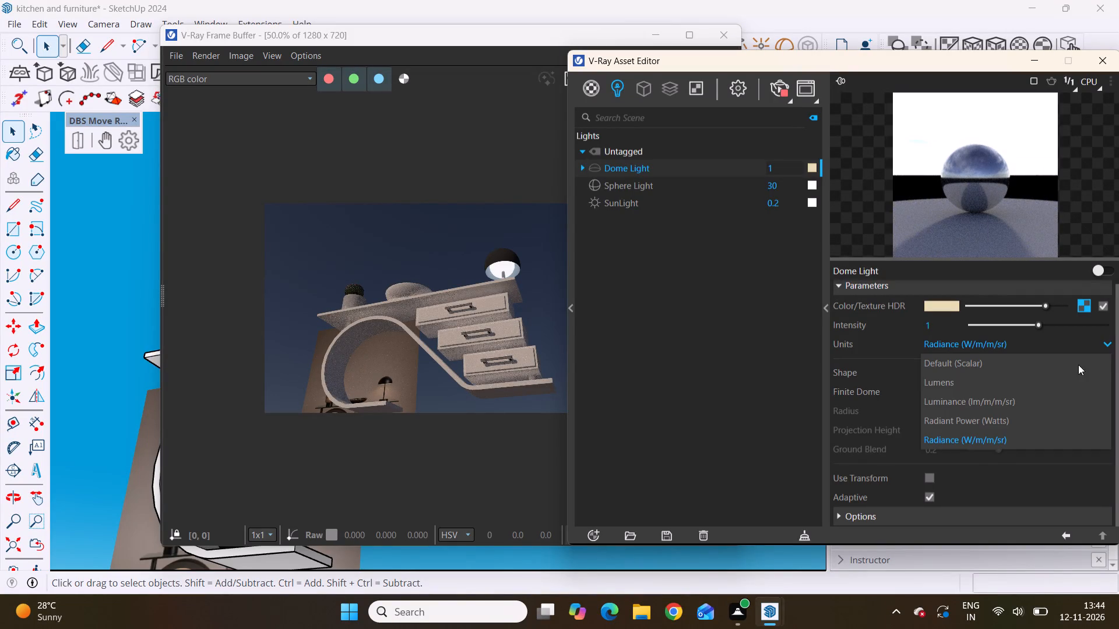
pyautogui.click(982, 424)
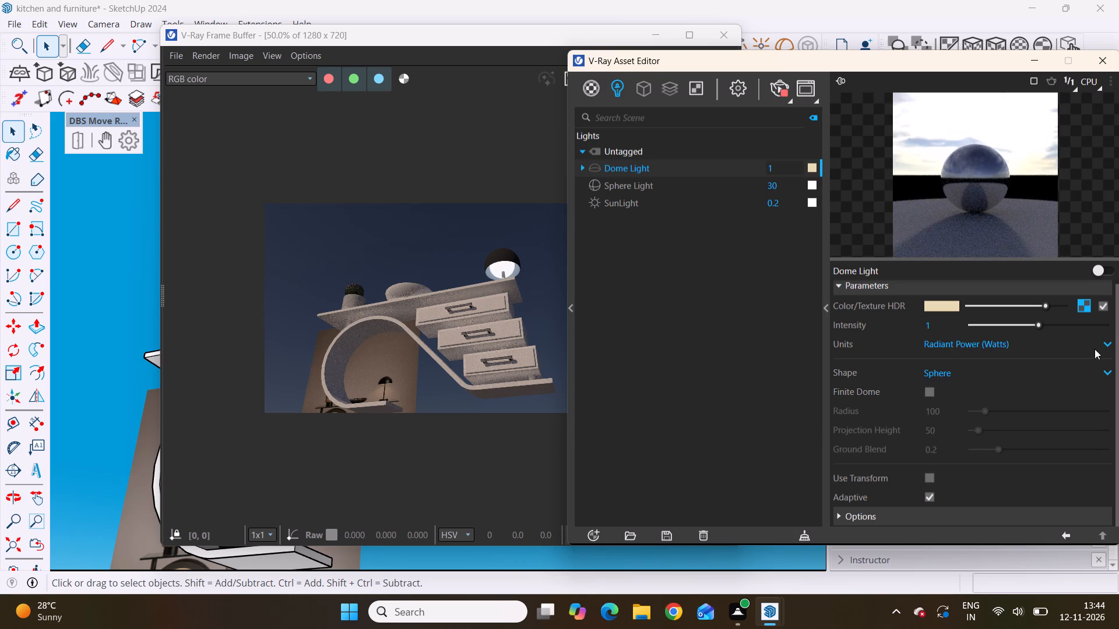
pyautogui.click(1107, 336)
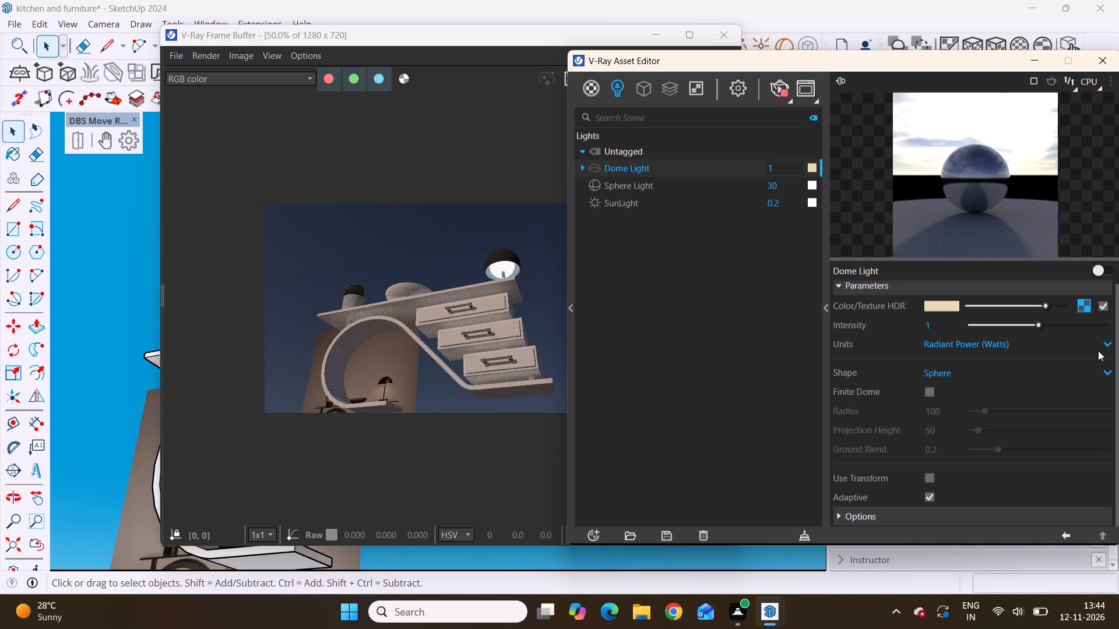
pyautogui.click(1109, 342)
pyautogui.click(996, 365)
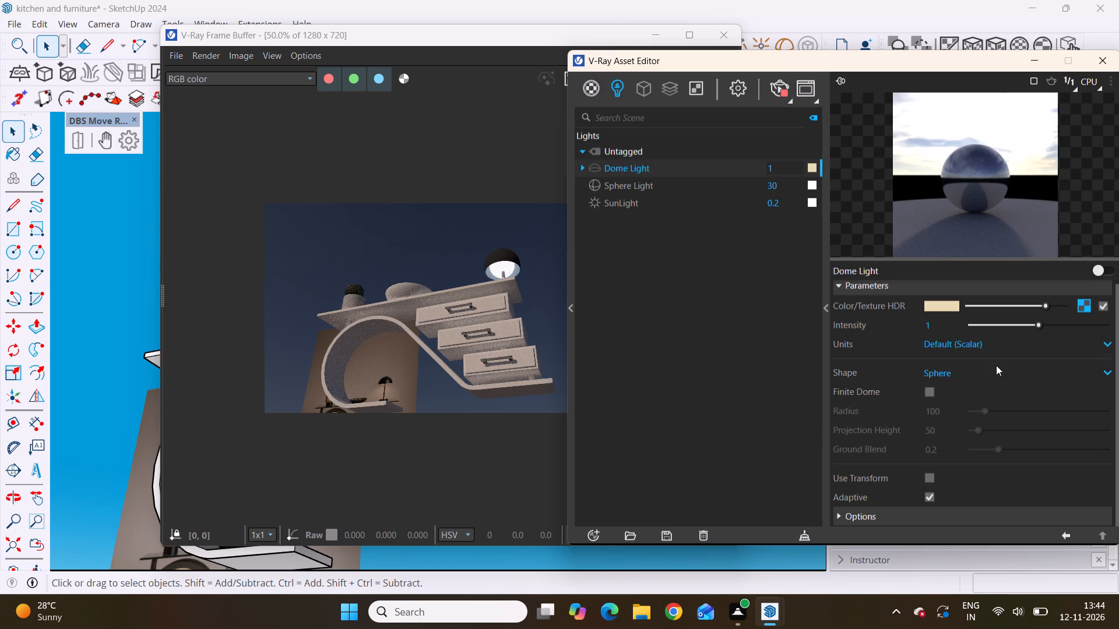
# Try the Dome Light's colour brightness from full down to black, and set it to the maximum for a light cream.
pyautogui.scroll(2, 991, 336)
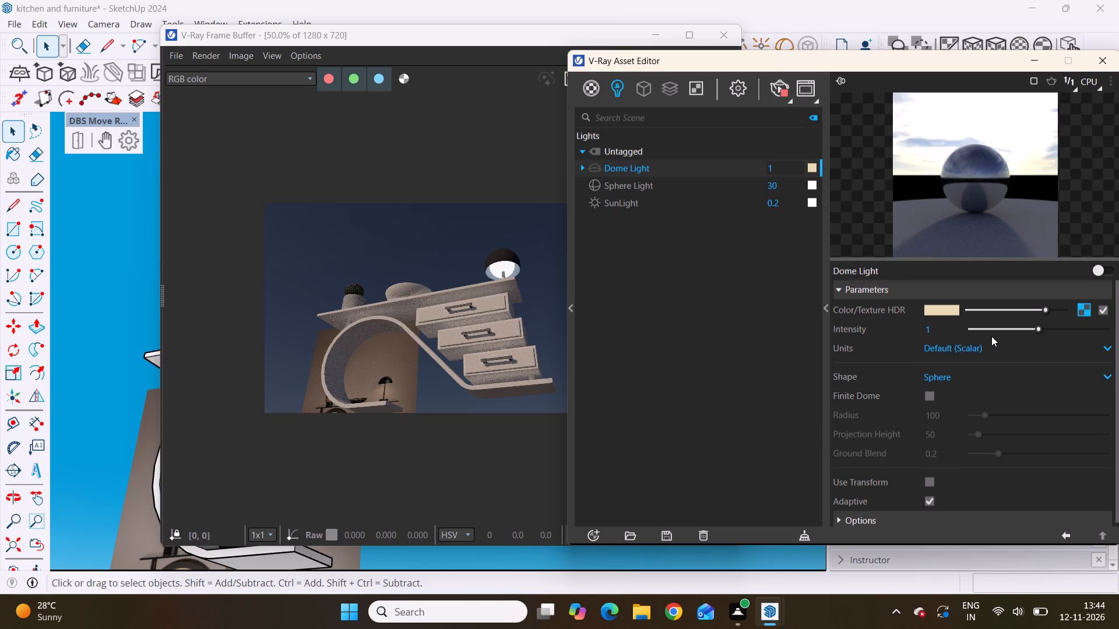
pyautogui.scroll(1, 991, 336)
pyautogui.scroll(2, 1059, 298)
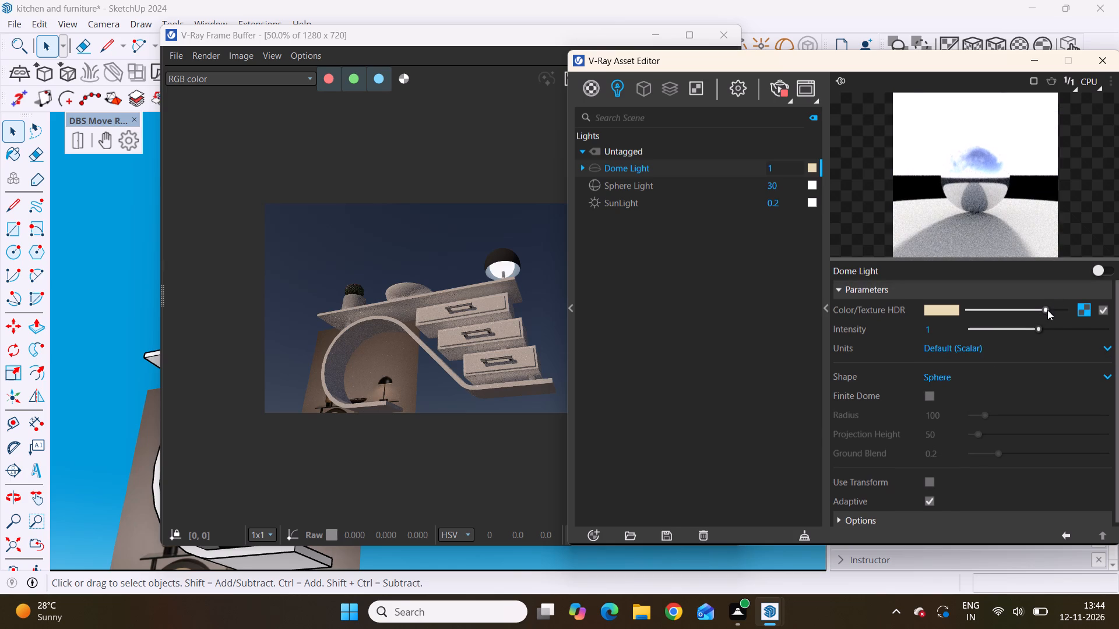
pyautogui.moveTo(1047, 310); pyautogui.dragTo(1083, 308)
pyautogui.moveTo(1063, 308); pyautogui.dragTo(920, 330)
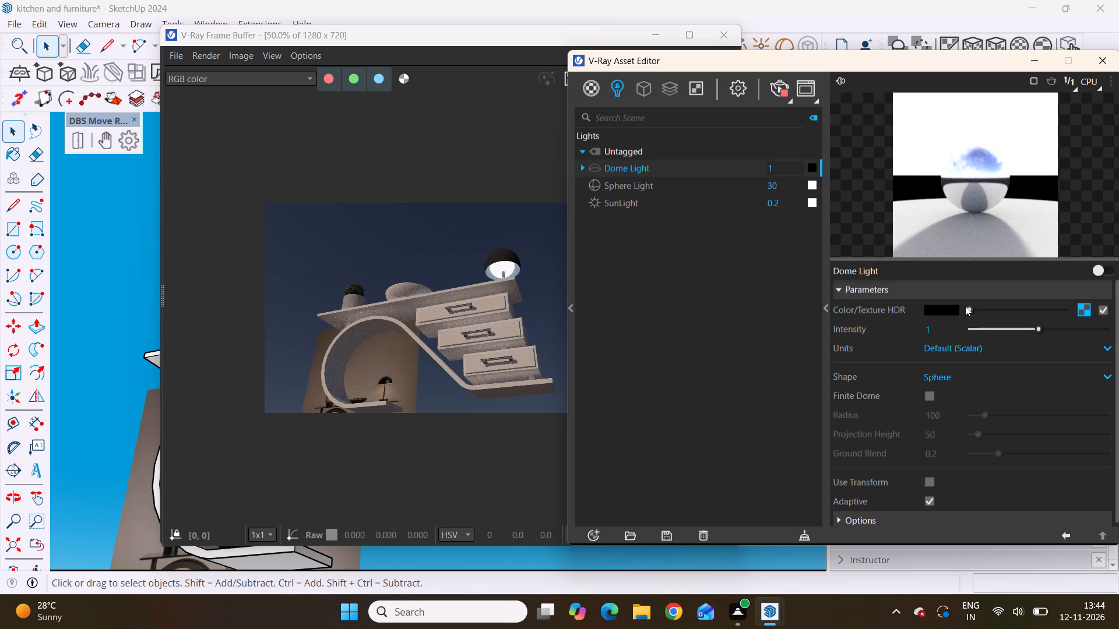
pyautogui.moveTo(965, 305); pyautogui.dragTo(1025, 309)
pyautogui.moveTo(967, 309); pyautogui.dragTo(1014, 319)
pyautogui.moveTo(1014, 319); pyautogui.dragTo(1093, 344)
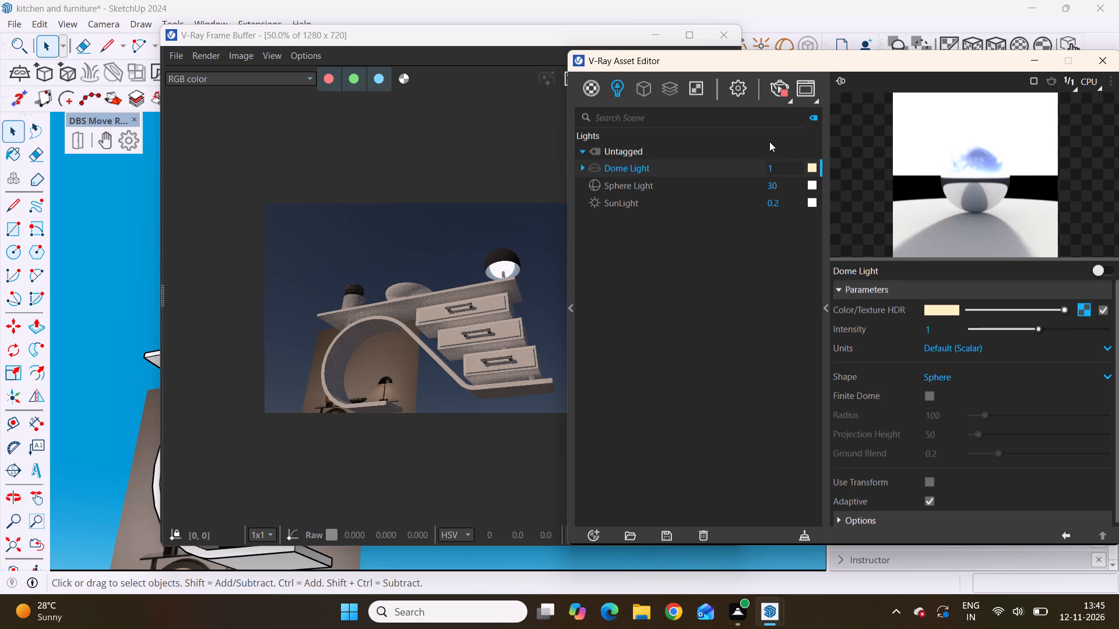
# Open the Dome Light's colour for editing and store the current cream as a custom swatch.
pyautogui.click(811, 169)
pyautogui.click(811, 169)
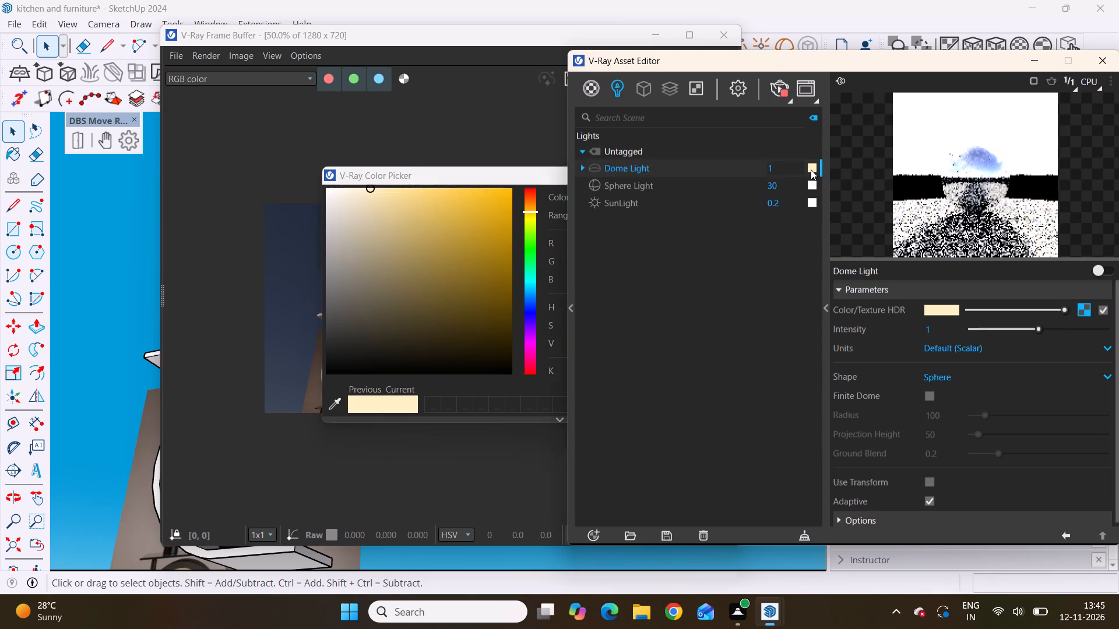
pyautogui.click(387, 401)
pyautogui.click(371, 407)
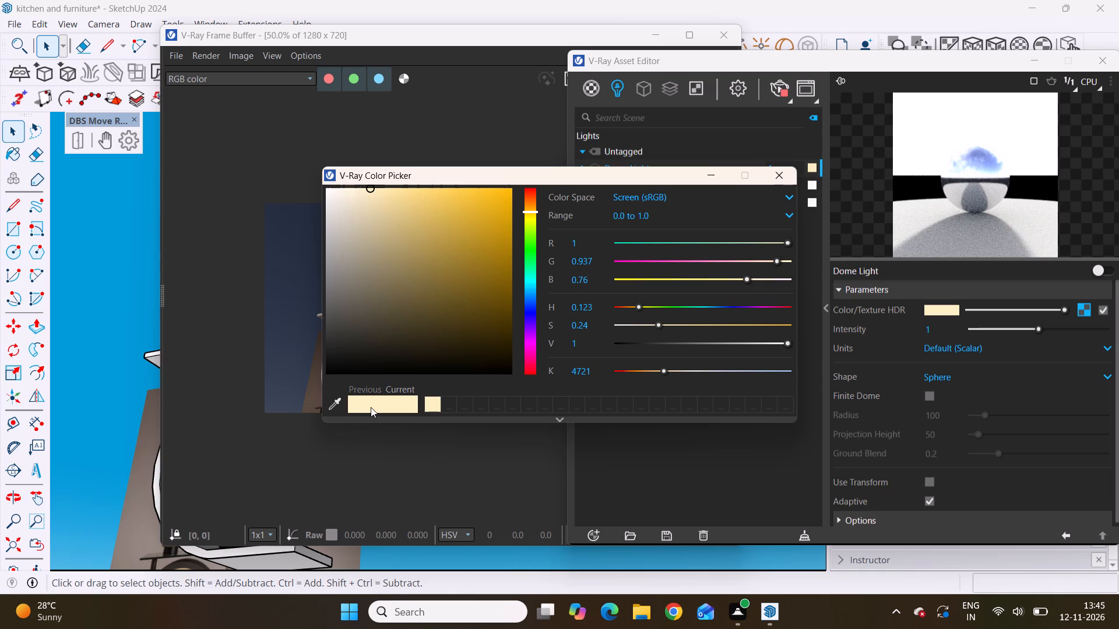
pyautogui.click(371, 407)
pyautogui.click(371, 407)
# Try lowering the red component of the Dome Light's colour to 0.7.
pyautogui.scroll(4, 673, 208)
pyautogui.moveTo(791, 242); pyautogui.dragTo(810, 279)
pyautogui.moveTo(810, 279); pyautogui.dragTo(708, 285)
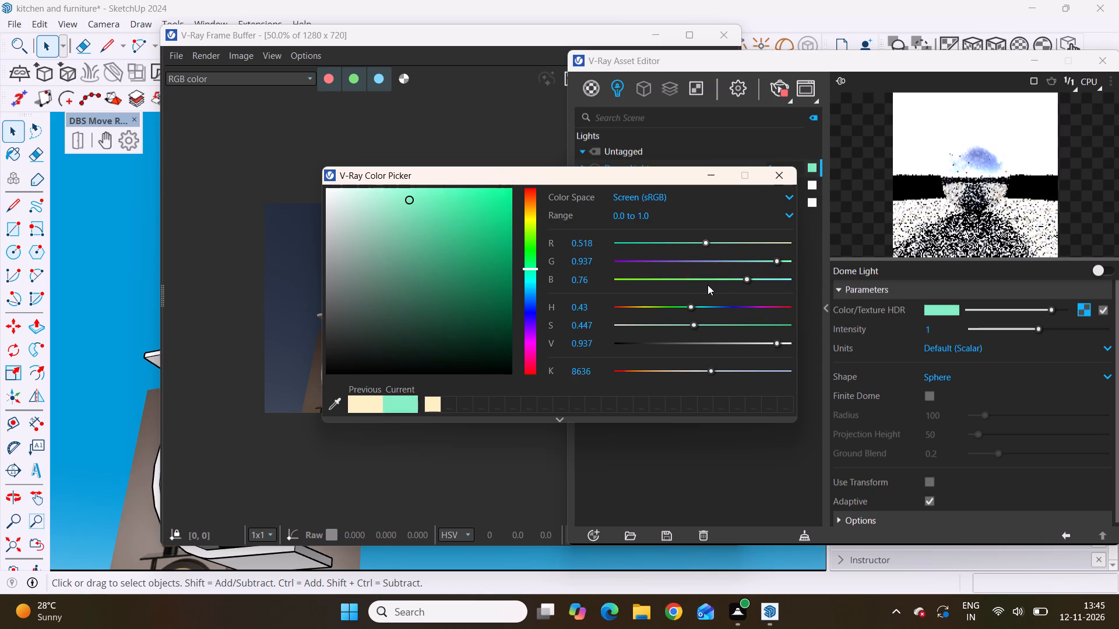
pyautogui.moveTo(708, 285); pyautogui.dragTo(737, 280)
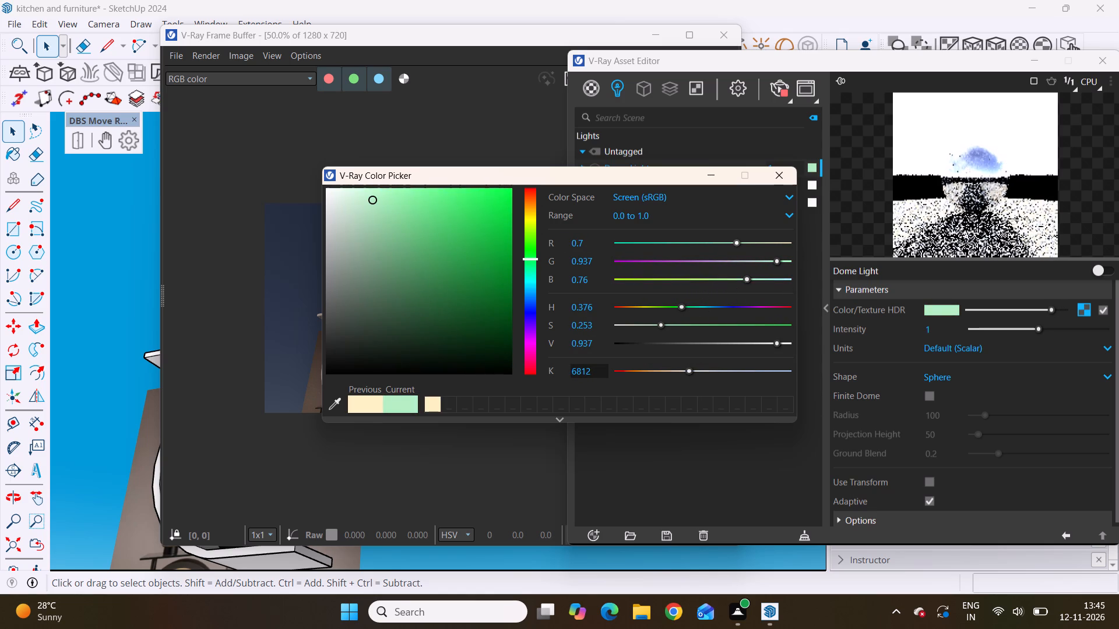
# Set the Dome Light's colour temperature to 4000 K.
pyautogui.click(593, 372)
pyautogui.press('Delete')
pyautogui.press('Delete')
pyautogui.press('Delete')
pyautogui.press('Delete')
pyautogui.press('Delete')
pyautogui.press('Delete')
pyautogui.press('Delete')
pyautogui.press('Delete')
pyautogui.press('Delete')
pyautogui.press('Delete')
pyautogui.press('Delete')
pyautogui.press('Delete')
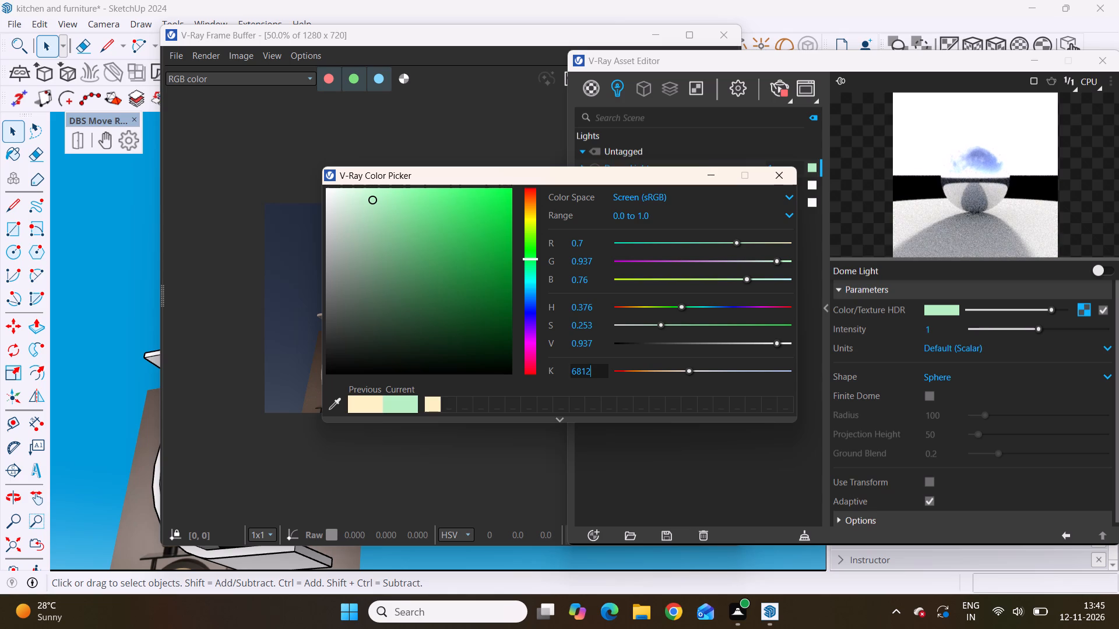
pyautogui.press('Delete')
pyautogui.press('Delete')
pyautogui.press('Delete')
pyautogui.press('Delete')
pyautogui.press('Delete')
pyautogui.press('Delete')
pyautogui.press('BackSpace')
pyautogui.press('BackSpace')
pyautogui.press('BackSpace')
pyautogui.press('BackSpace')
pyautogui.write('4000')
pyautogui.press('Return')
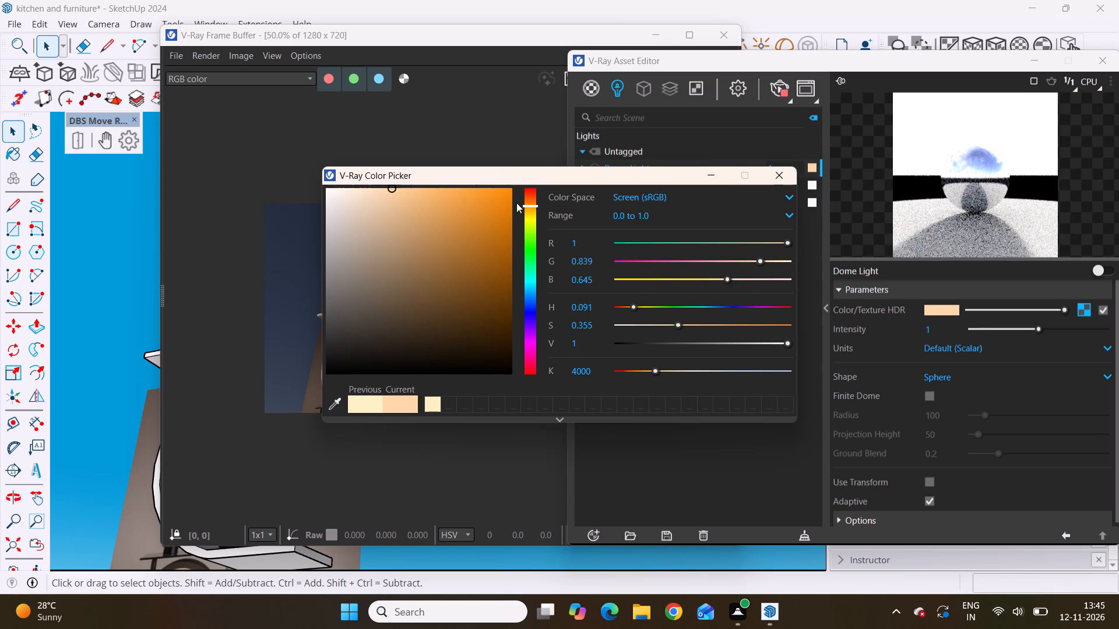
# Shift the Dome Light's colour hue to about 0.126 for a warm pale yellow, and close the colour picker.
pyautogui.moveTo(529, 203); pyautogui.dragTo(532, 216)
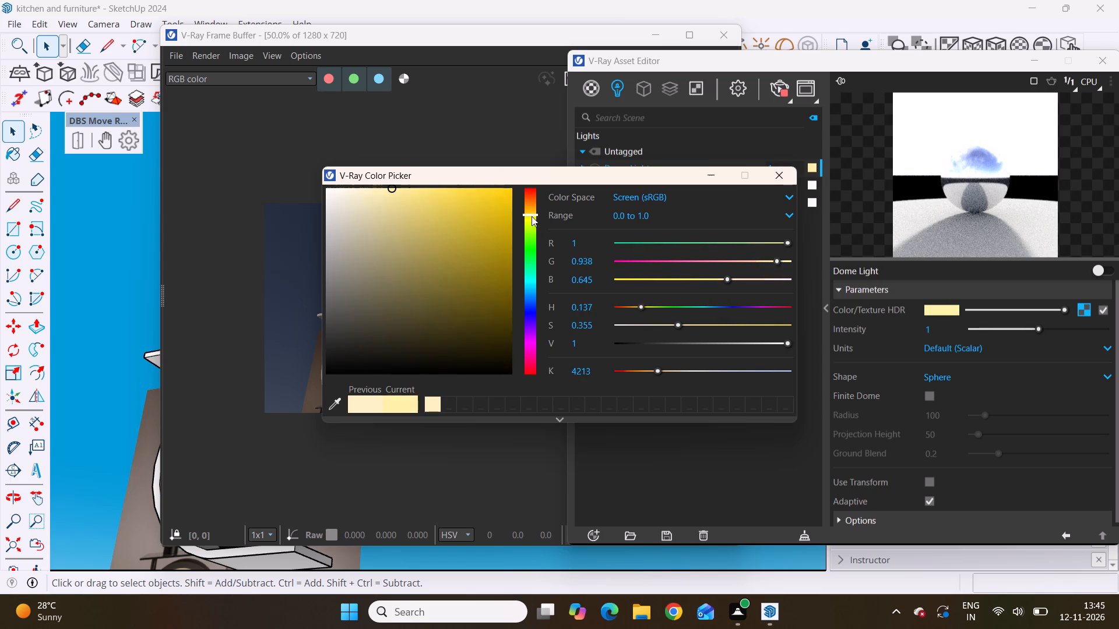
pyautogui.moveTo(532, 216); pyautogui.dragTo(530, 349)
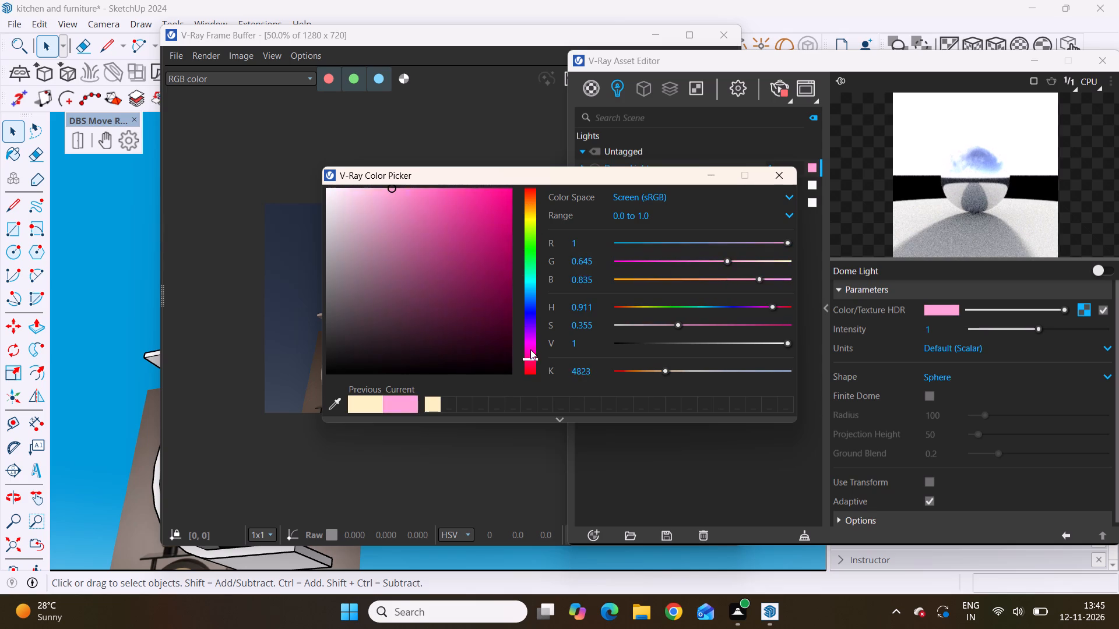
pyautogui.moveTo(530, 349); pyautogui.dragTo(547, 179)
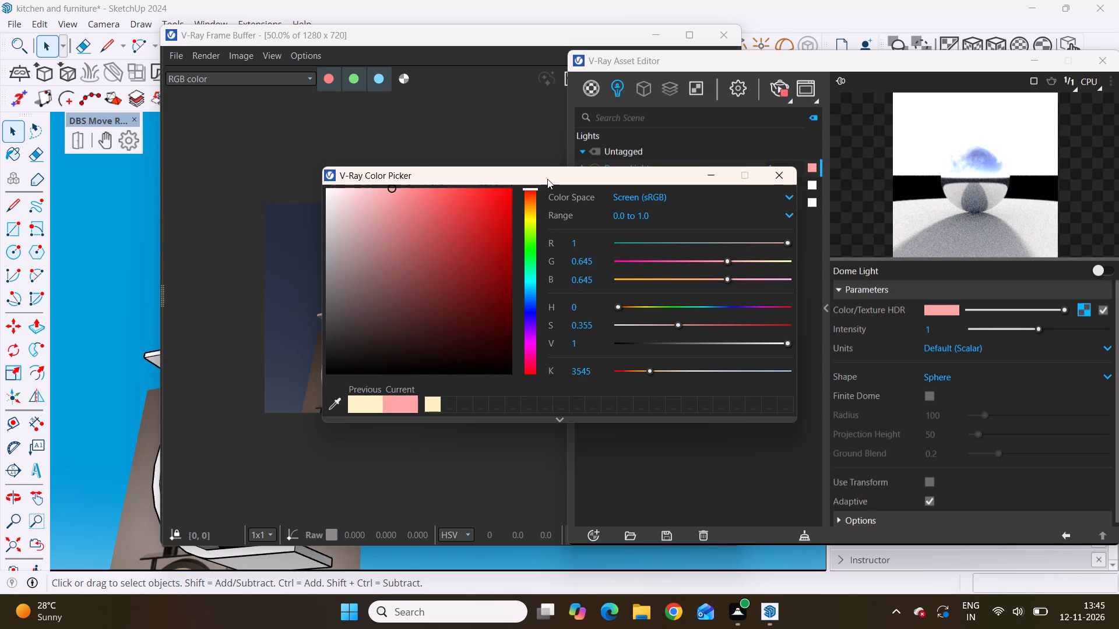
pyautogui.moveTo(547, 179); pyautogui.dragTo(546, 216)
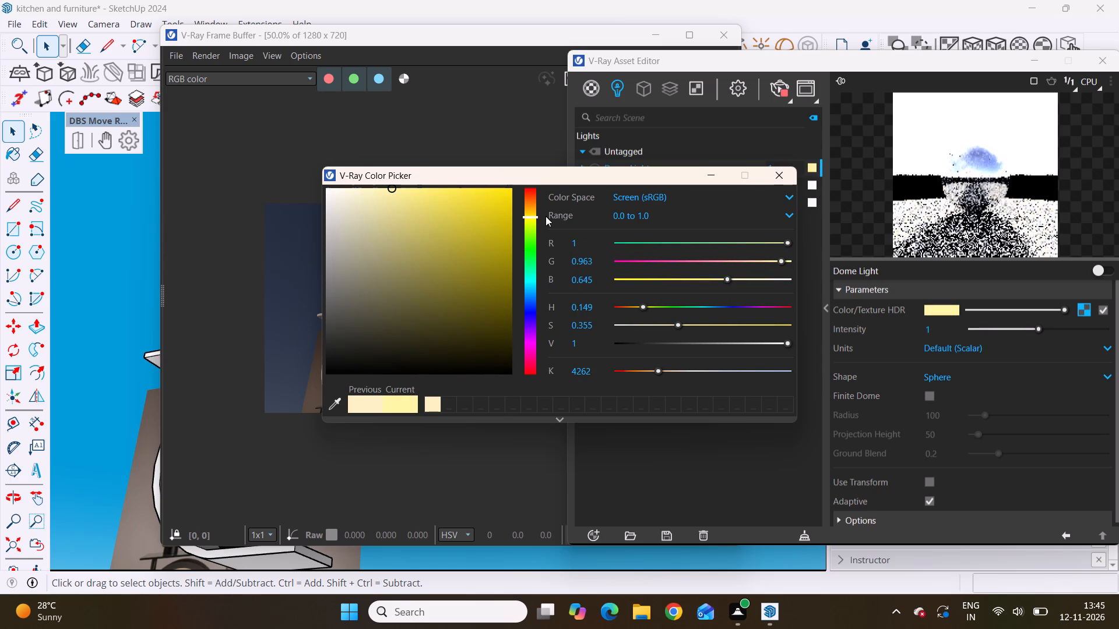
pyautogui.moveTo(546, 216); pyautogui.dragTo(548, 212)
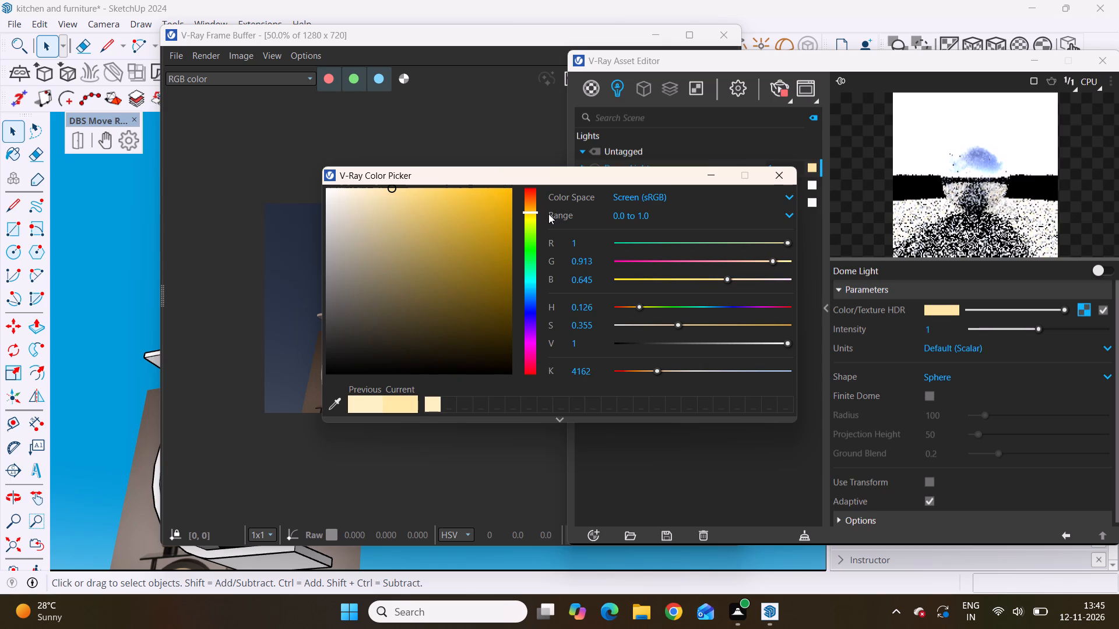
pyautogui.scroll(-3, 686, 294)
pyautogui.click(779, 174)
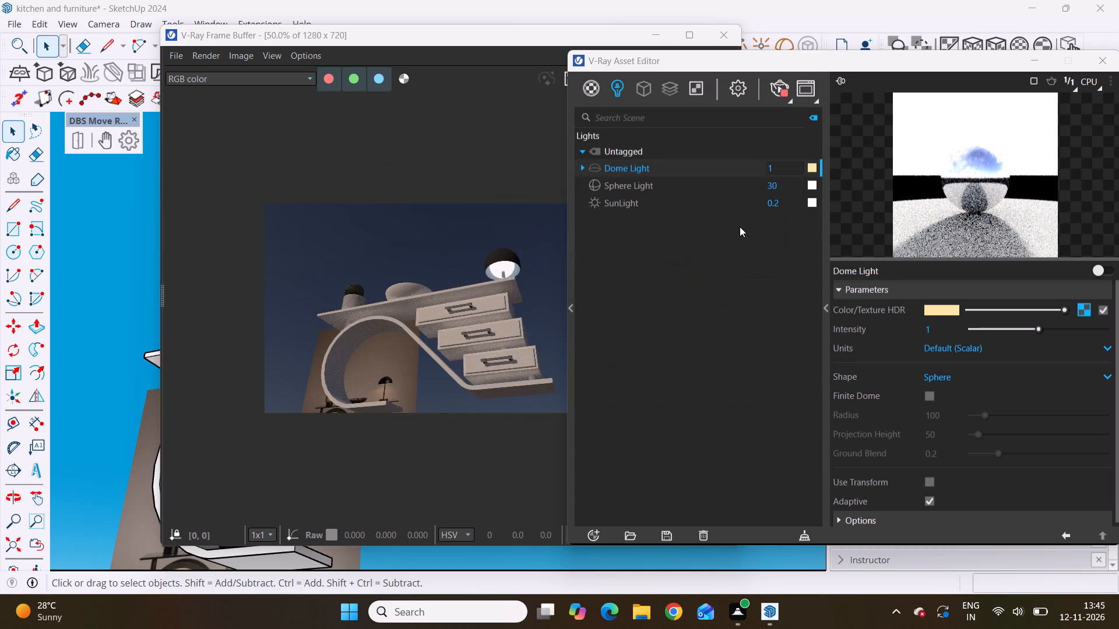
# Try the Sphere Light's colour brightness from black to full white, and set it to an off-white slightly below the maximum.
pyautogui.scroll(3, 474, 288)
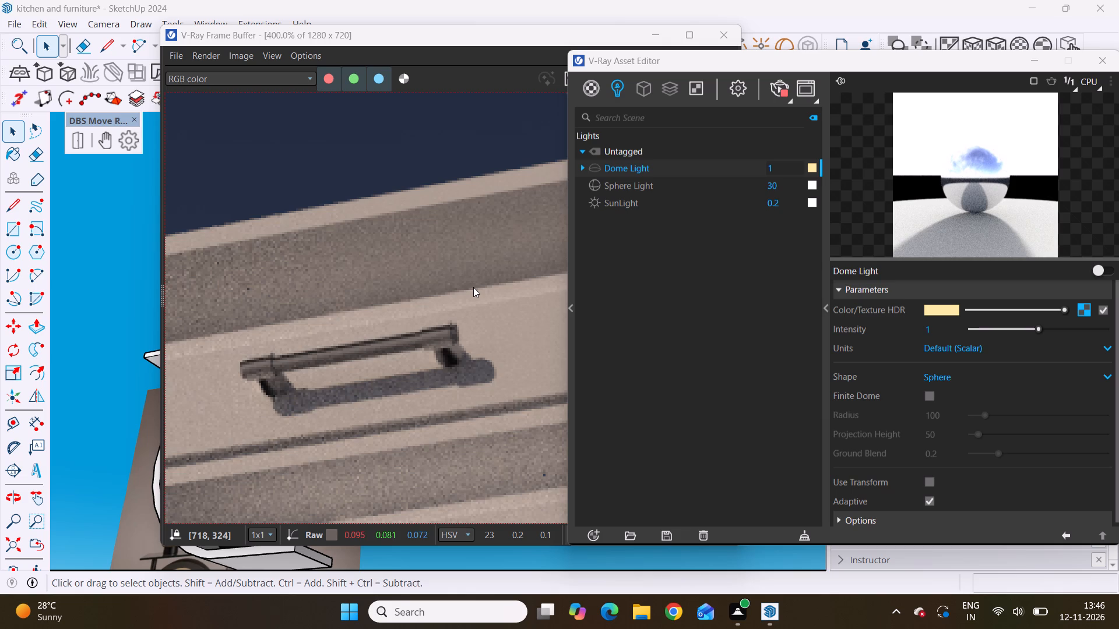
pyautogui.scroll(-2, 473, 287)
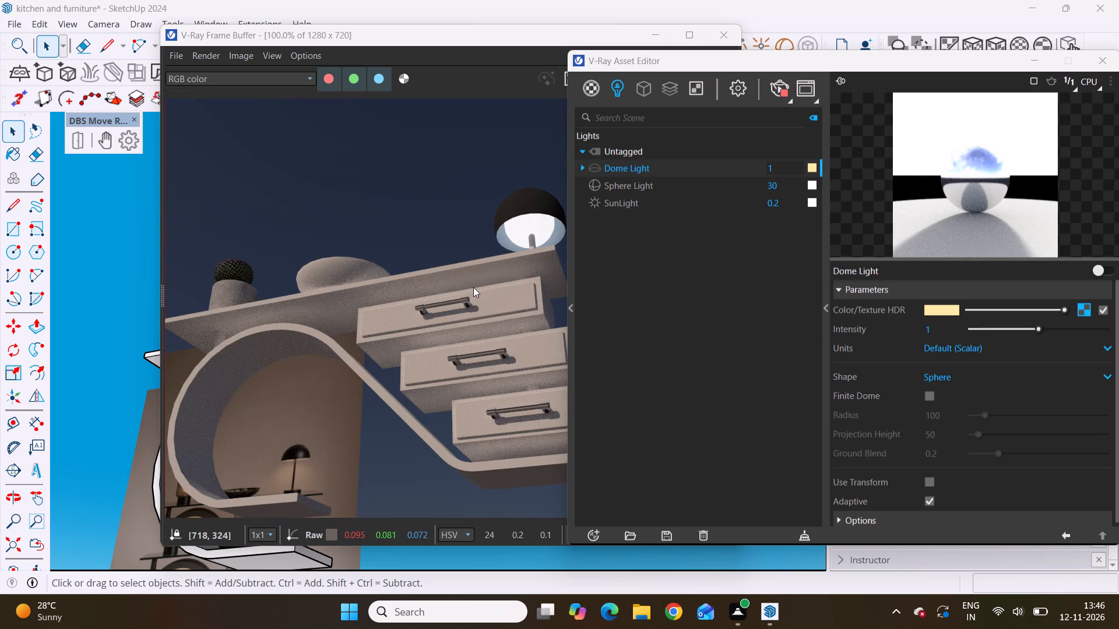
pyautogui.click(812, 183)
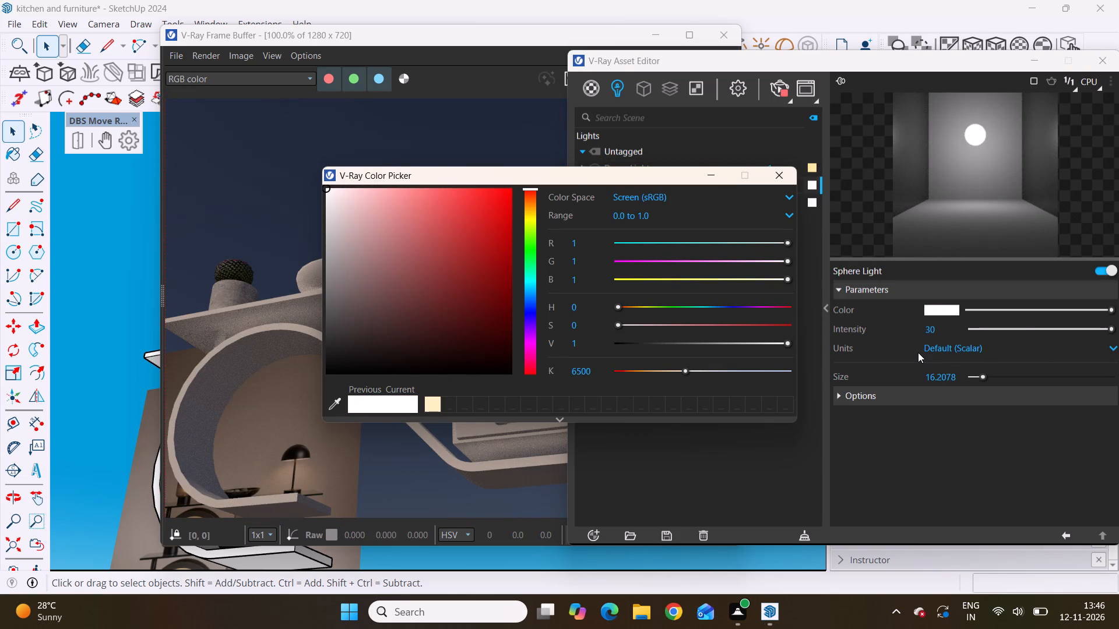
pyautogui.scroll(-1, 917, 352)
pyautogui.moveTo(1108, 304); pyautogui.dragTo(993, 321)
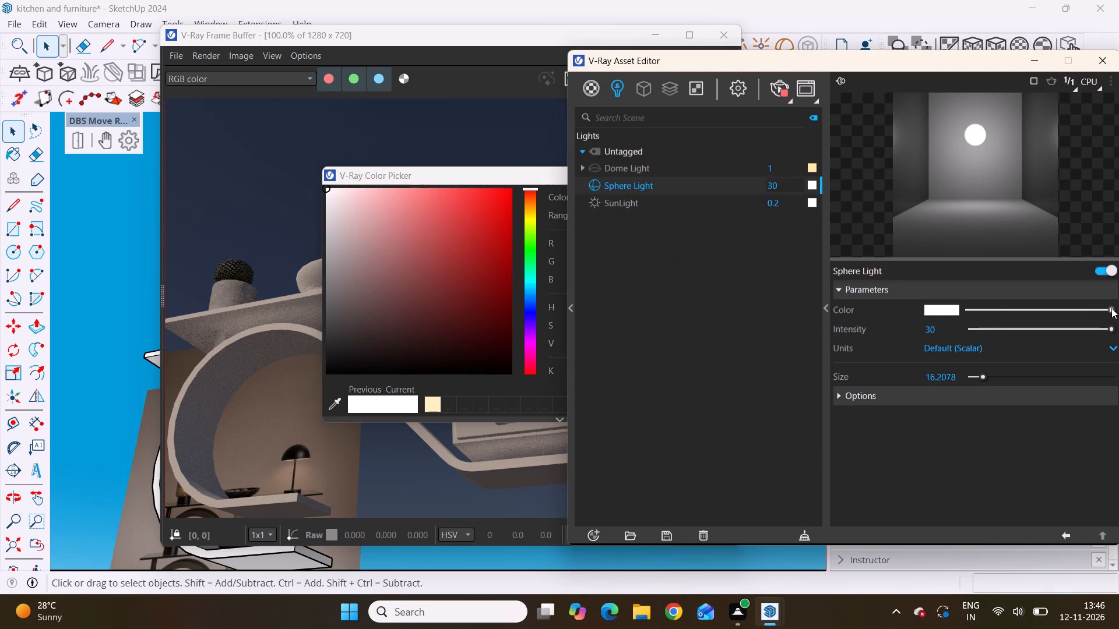
pyautogui.moveTo(1110, 307); pyautogui.dragTo(958, 342)
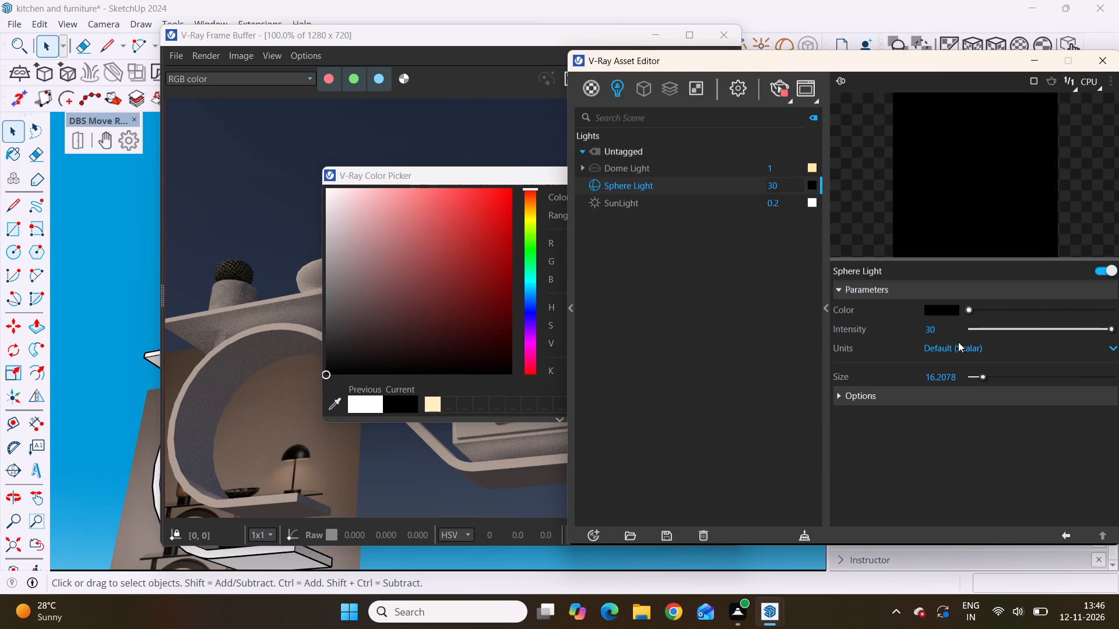
pyautogui.moveTo(958, 342); pyautogui.dragTo(1118, 330)
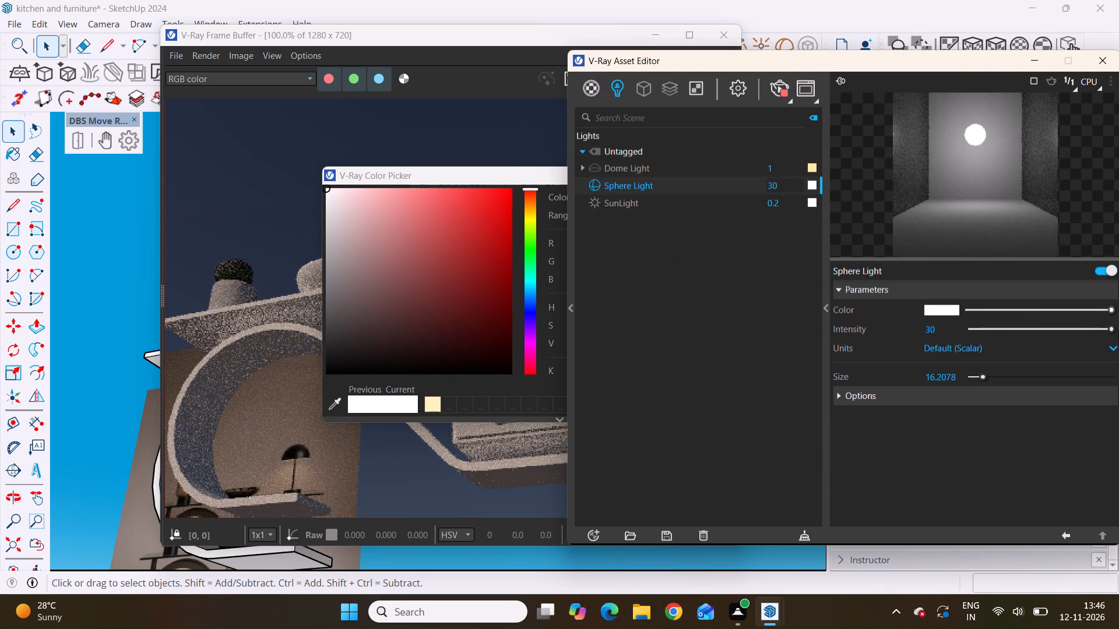
pyautogui.moveTo(1118, 330); pyautogui.dragTo(1075, 345)
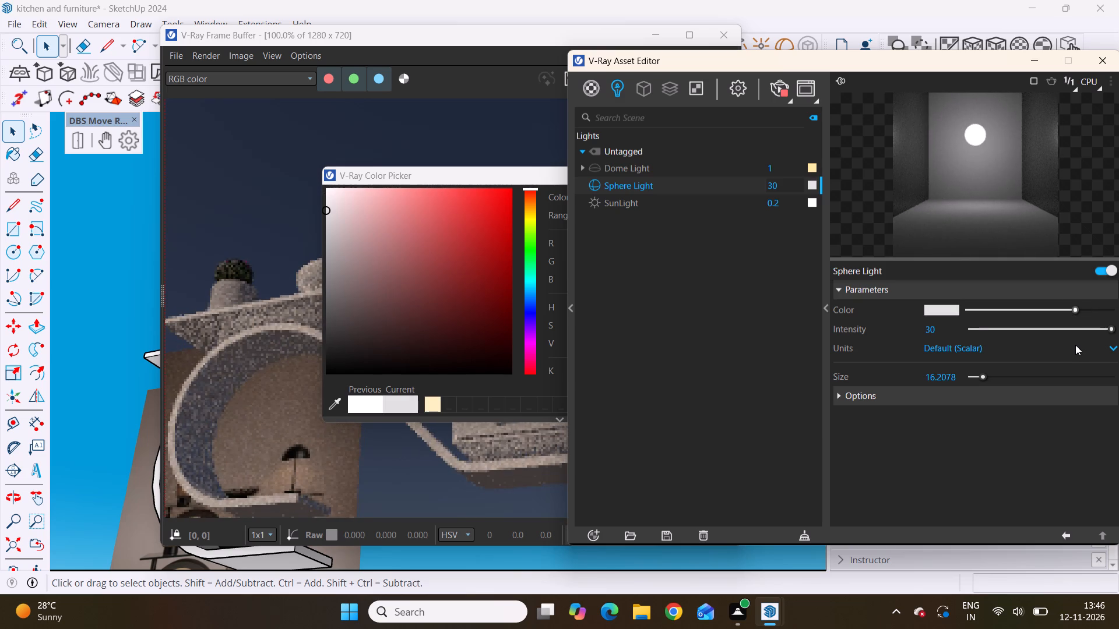
pyautogui.moveTo(1075, 345); pyautogui.dragTo(1048, 356)
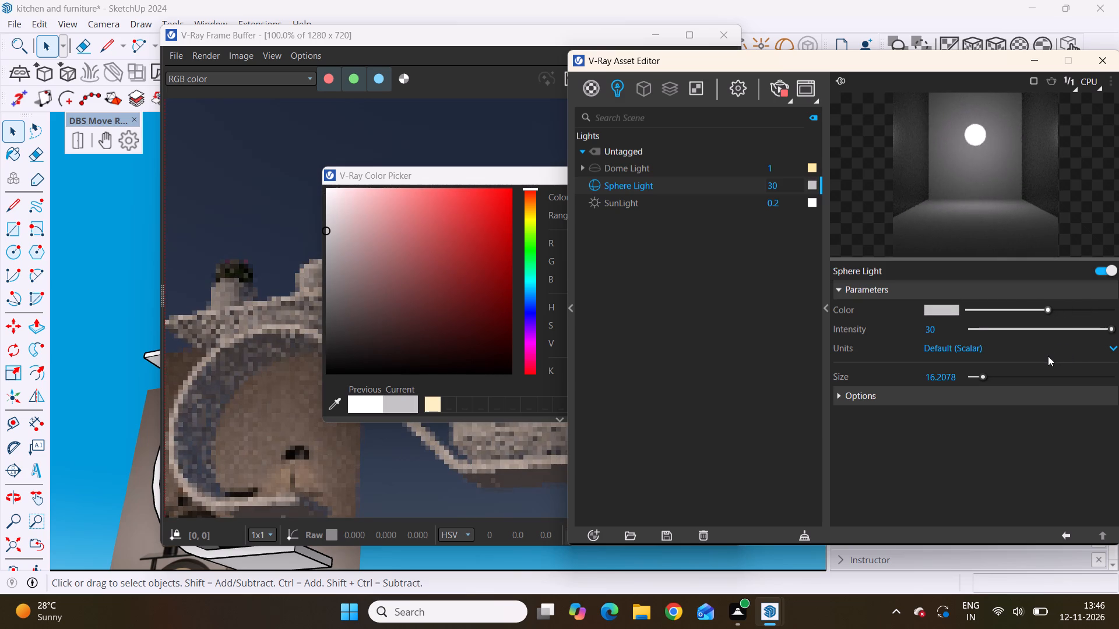
pyautogui.moveTo(1049, 308); pyautogui.dragTo(1118, 315)
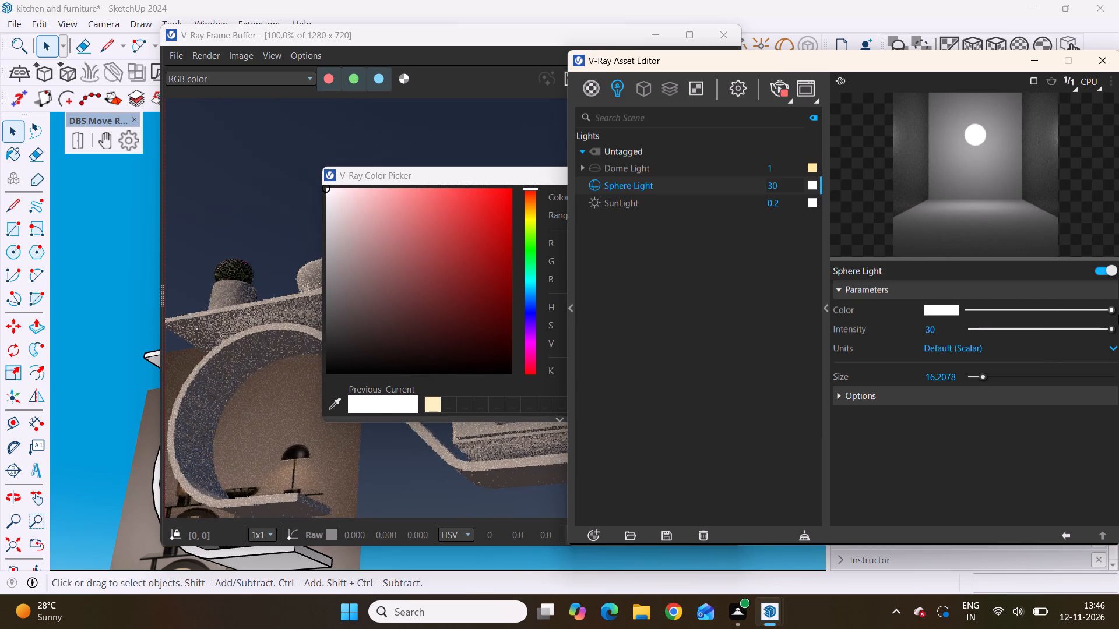
pyautogui.moveTo(1118, 315); pyautogui.dragTo(1082, 324)
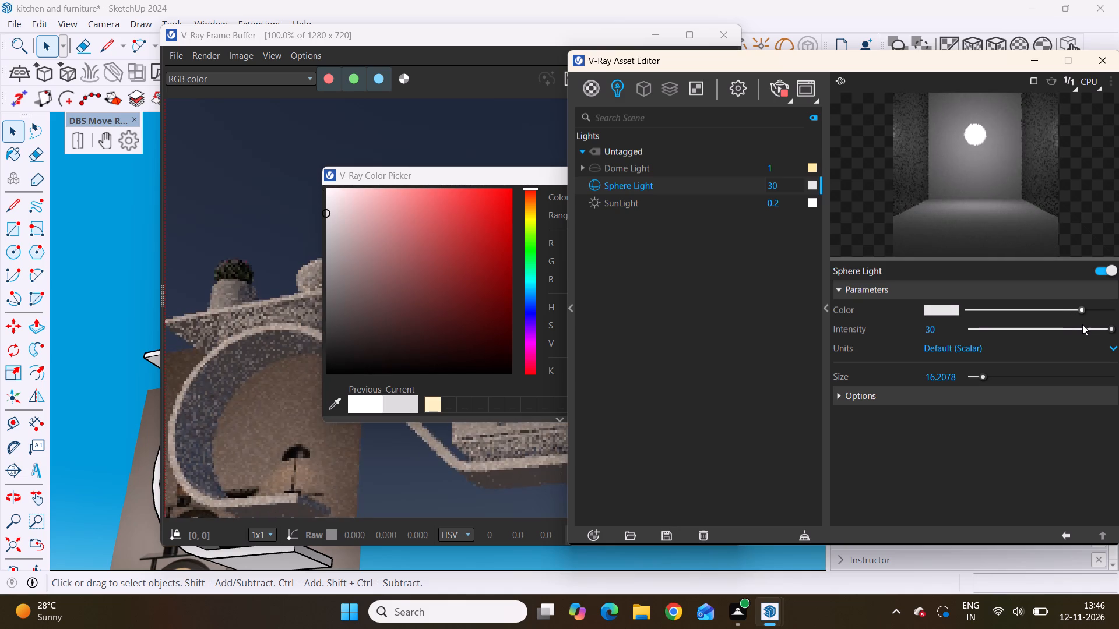
pyautogui.moveTo(1082, 324); pyautogui.dragTo(1097, 326)
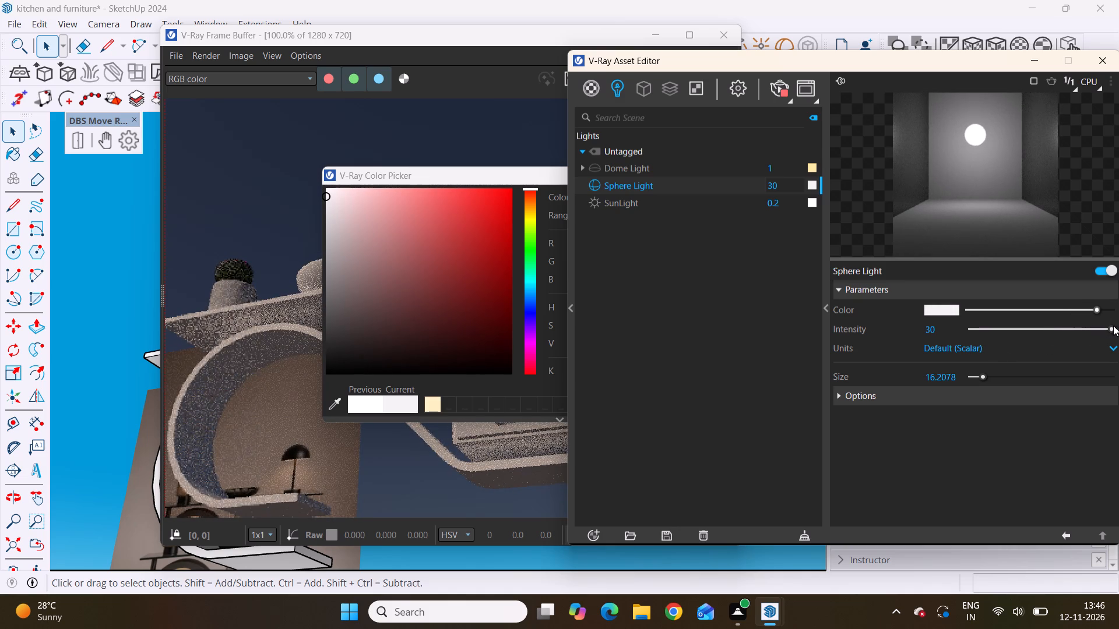
# Try lower intensities for the Sphere Light, and set its intensity to 27.
pyautogui.moveTo(1111, 329); pyautogui.dragTo(1009, 349)
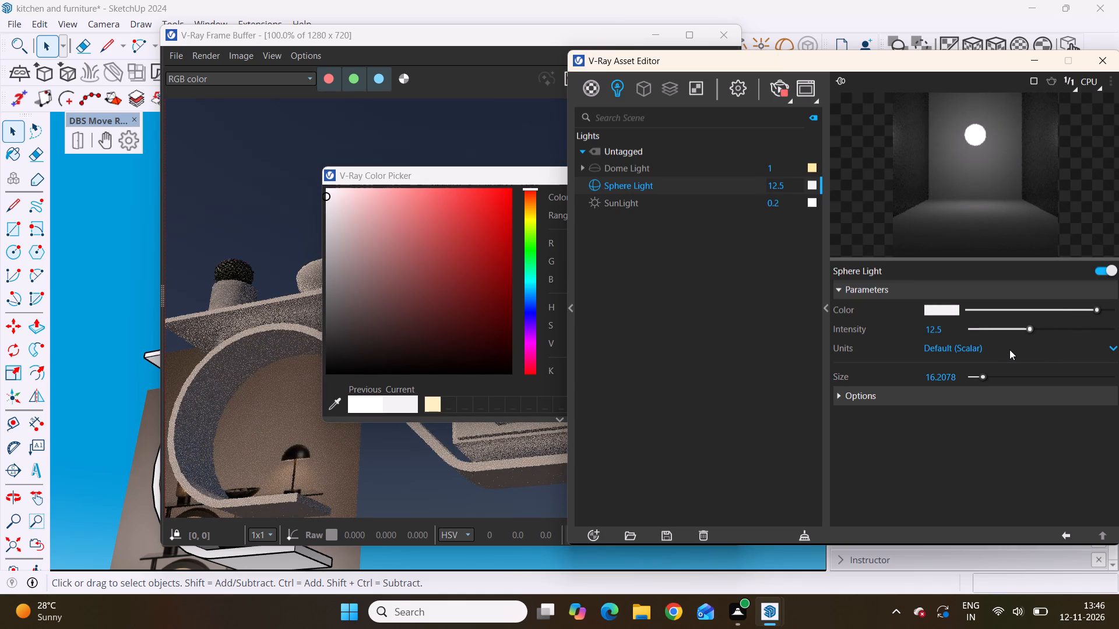
pyautogui.moveTo(1009, 349); pyautogui.dragTo(1065, 350)
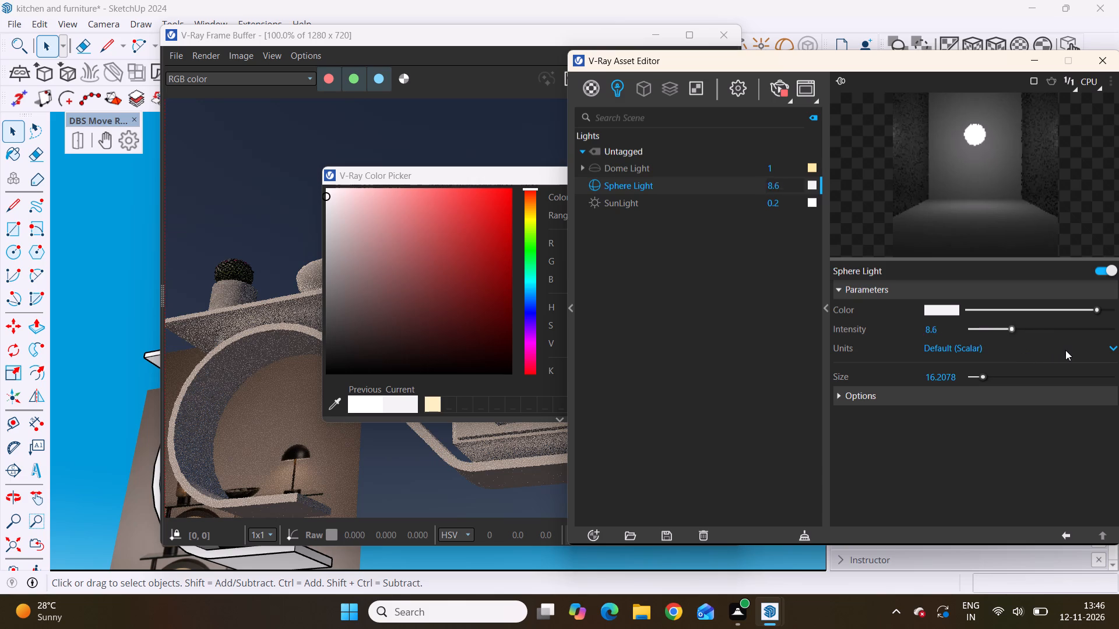
pyautogui.moveTo(1065, 350); pyautogui.dragTo(1092, 340)
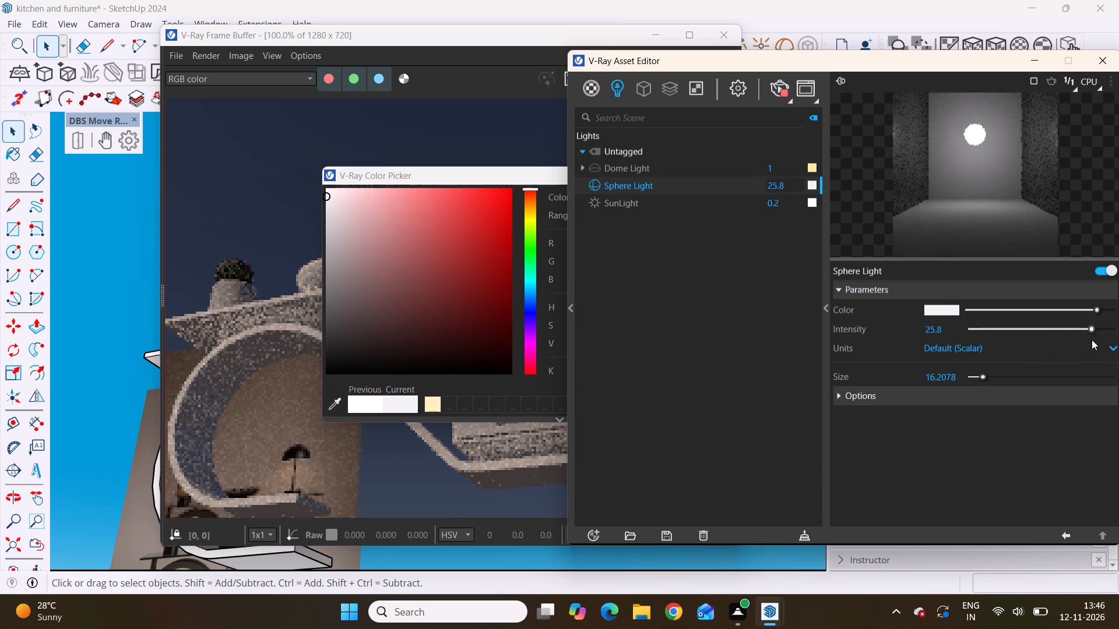
pyautogui.moveTo(1092, 340); pyautogui.dragTo(1096, 335)
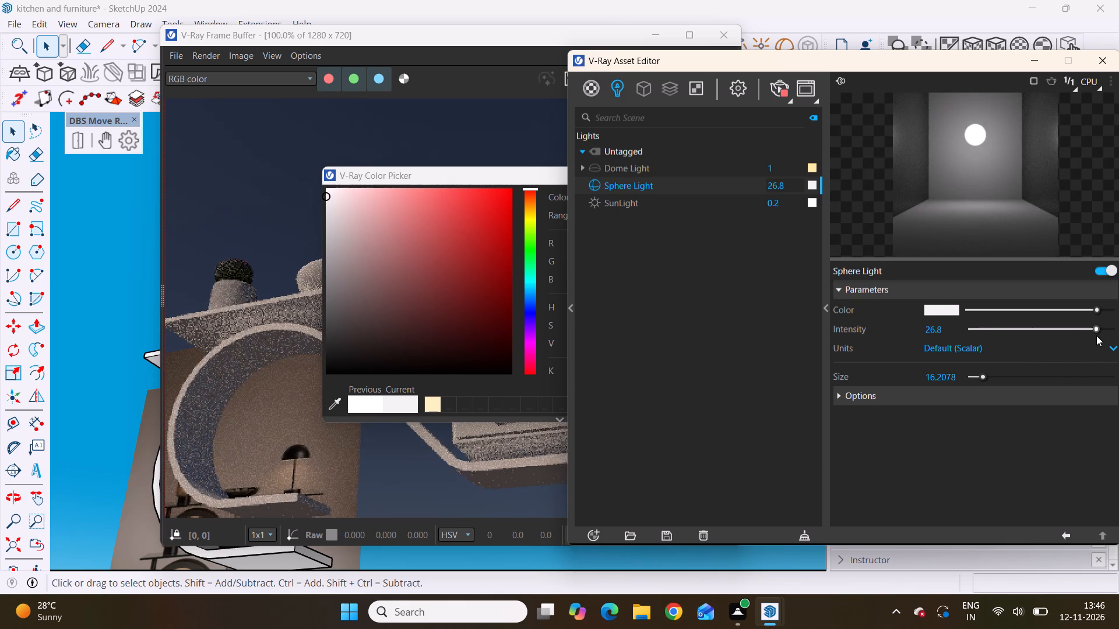
pyautogui.moveTo(1096, 335); pyautogui.dragTo(1097, 335)
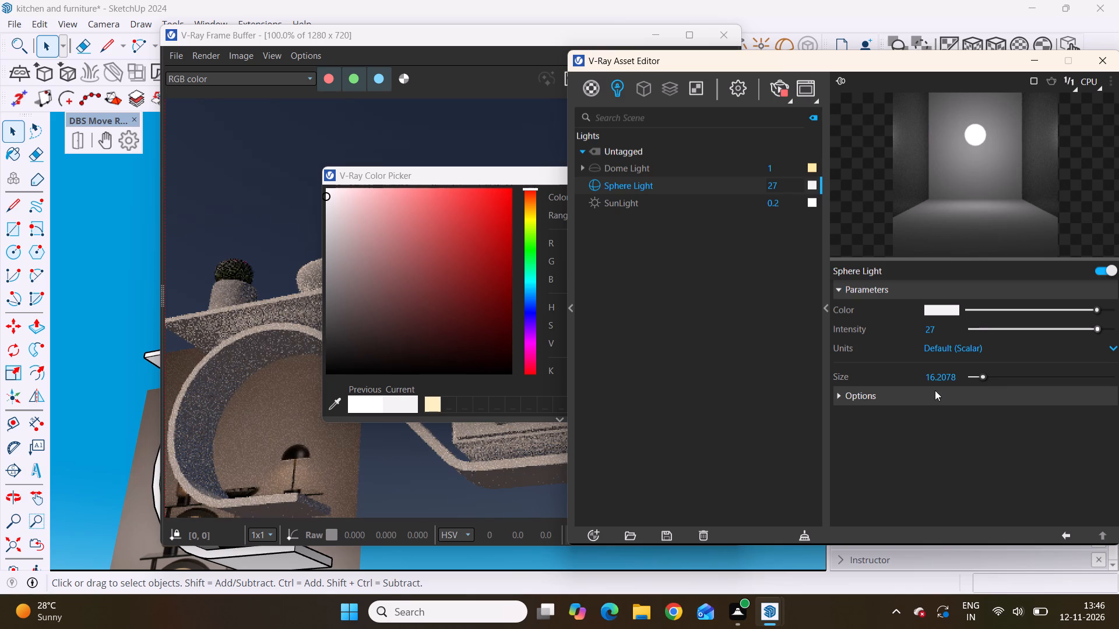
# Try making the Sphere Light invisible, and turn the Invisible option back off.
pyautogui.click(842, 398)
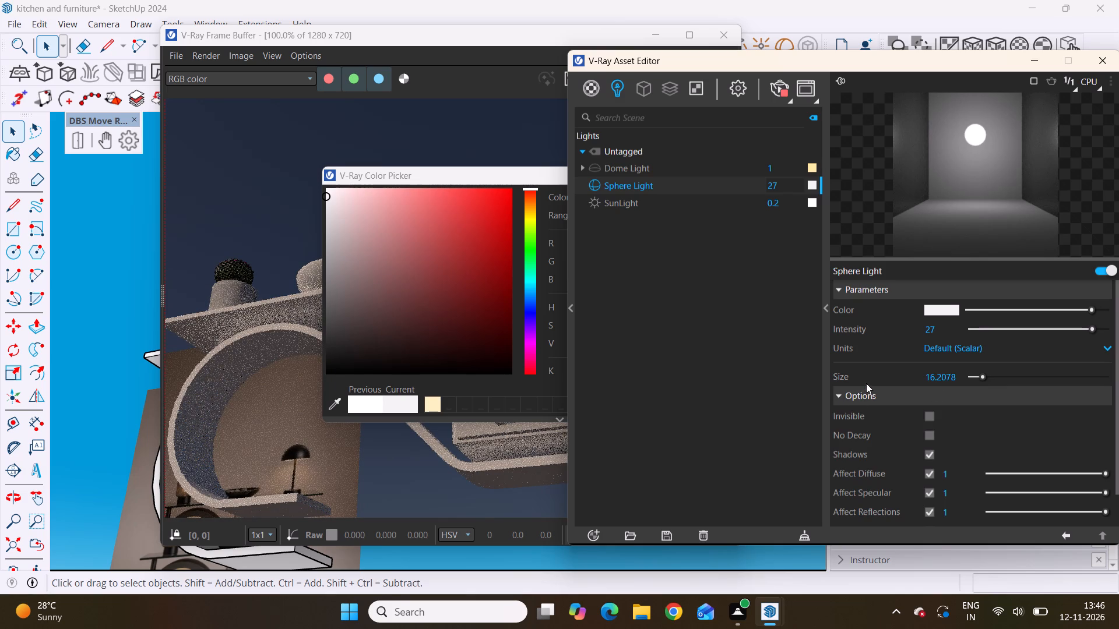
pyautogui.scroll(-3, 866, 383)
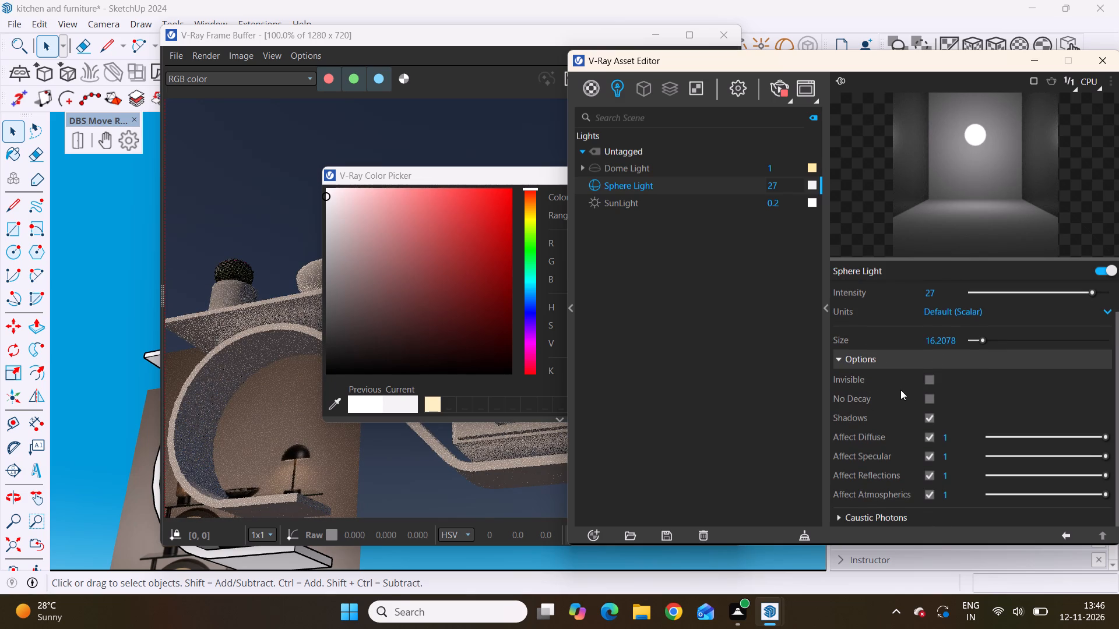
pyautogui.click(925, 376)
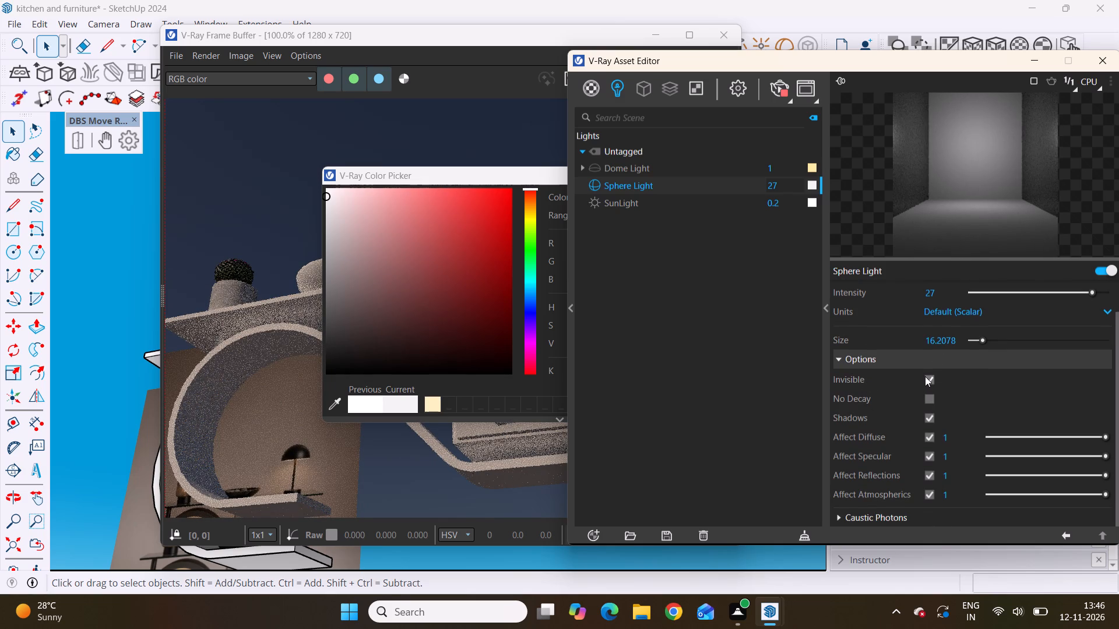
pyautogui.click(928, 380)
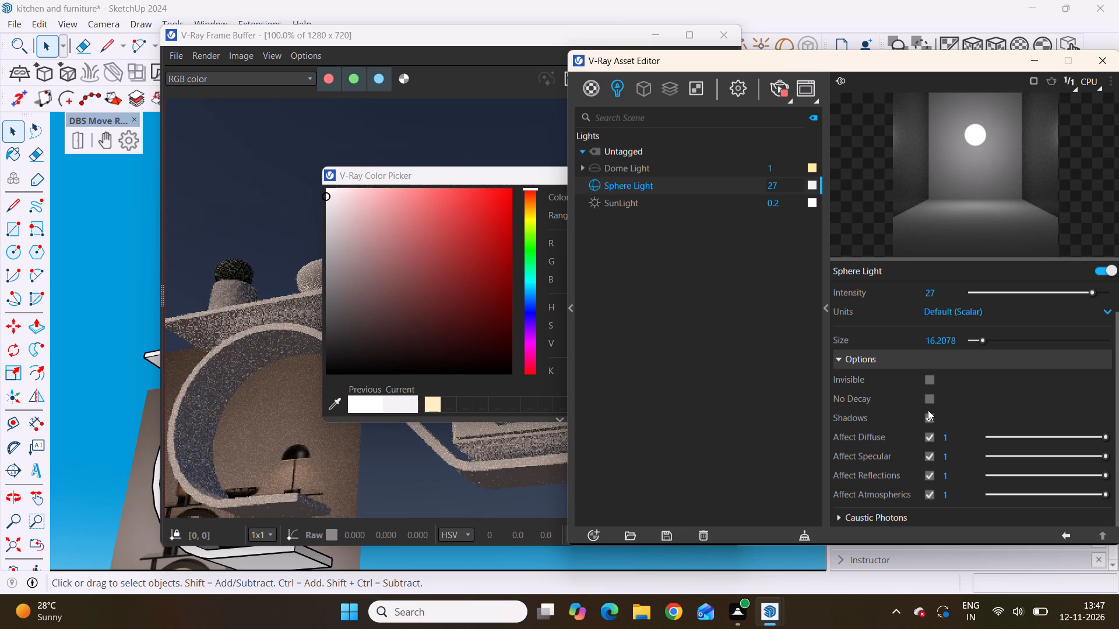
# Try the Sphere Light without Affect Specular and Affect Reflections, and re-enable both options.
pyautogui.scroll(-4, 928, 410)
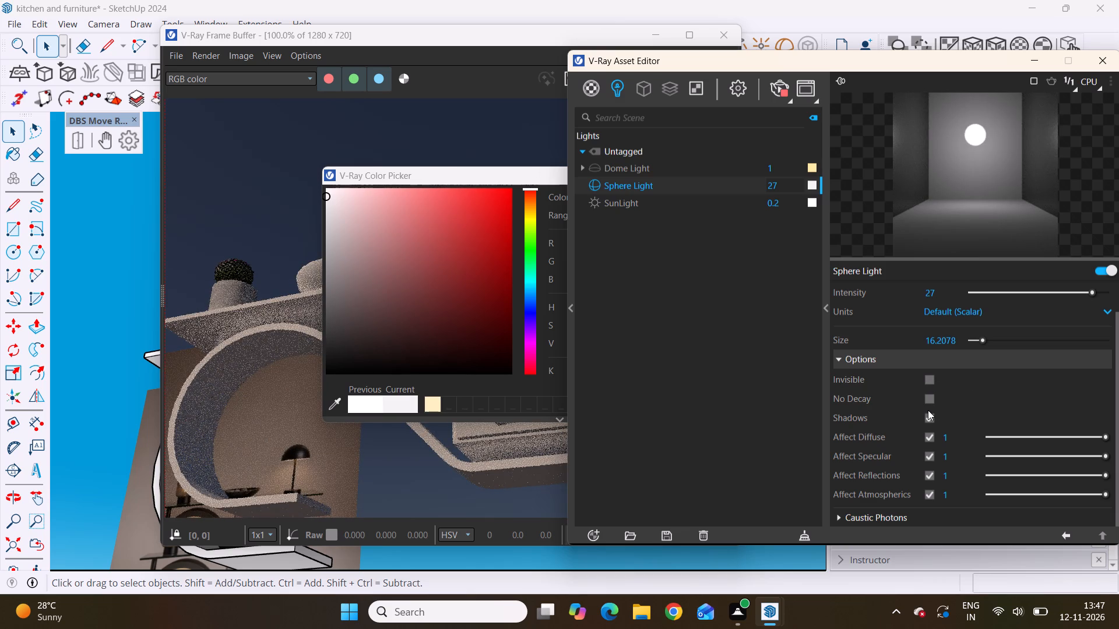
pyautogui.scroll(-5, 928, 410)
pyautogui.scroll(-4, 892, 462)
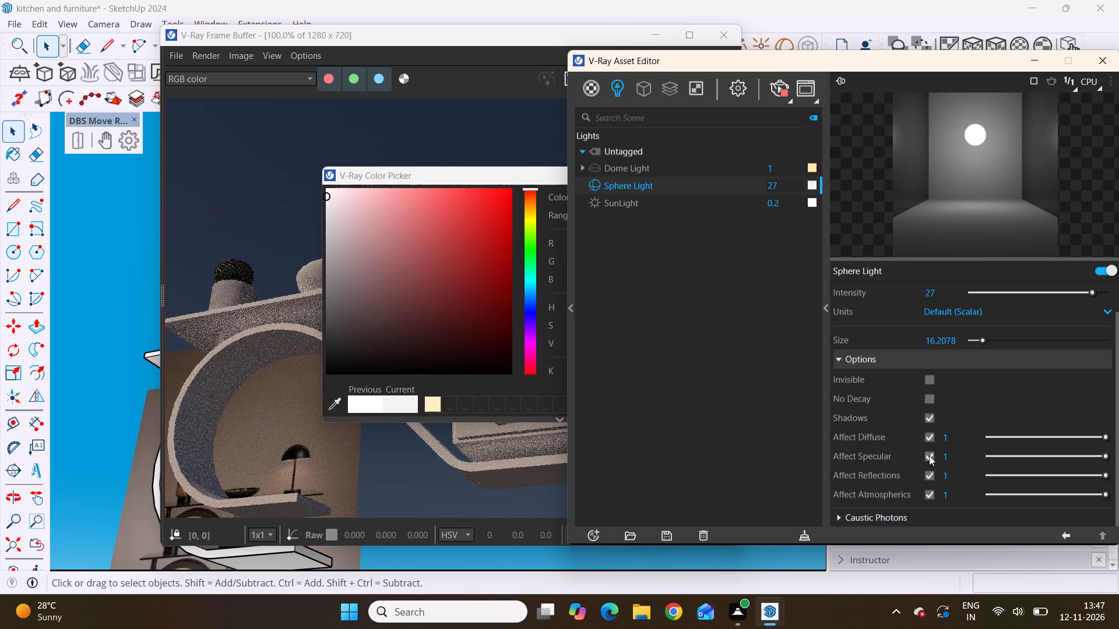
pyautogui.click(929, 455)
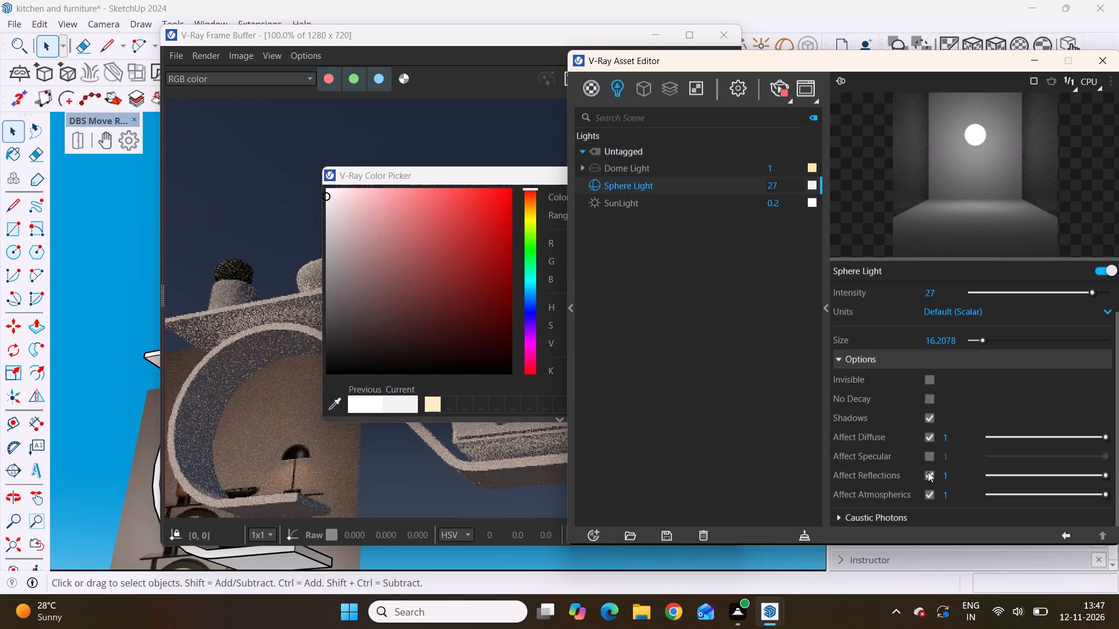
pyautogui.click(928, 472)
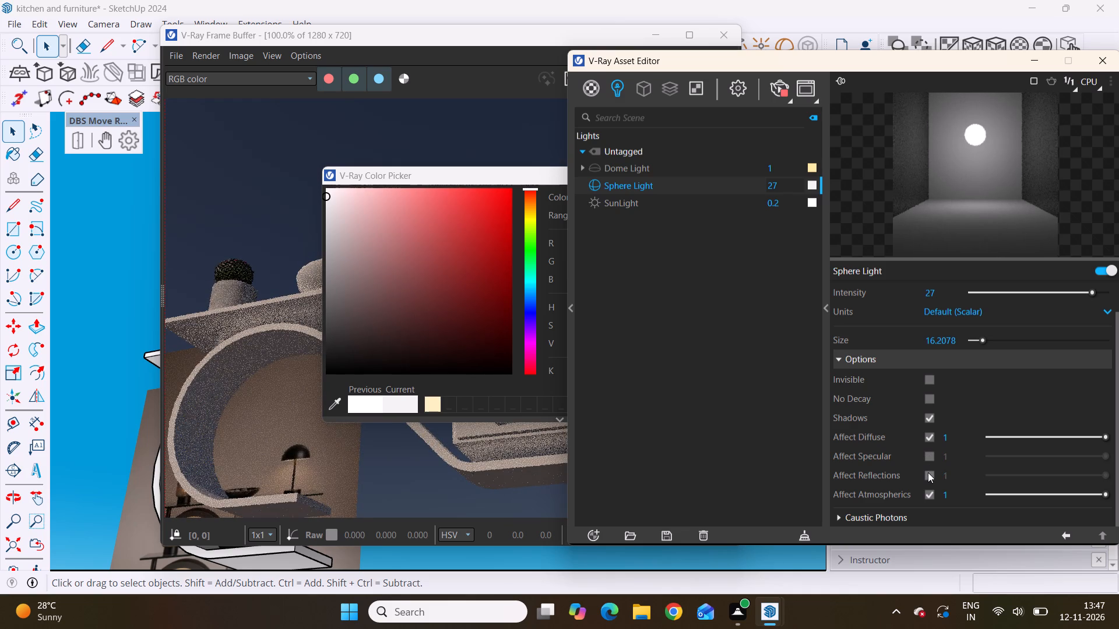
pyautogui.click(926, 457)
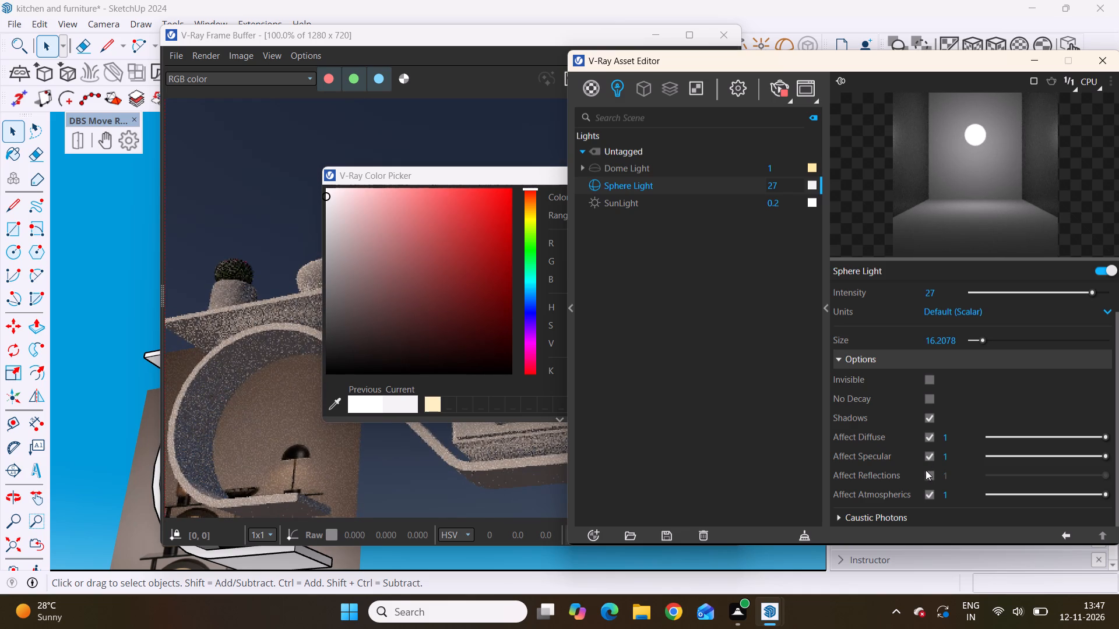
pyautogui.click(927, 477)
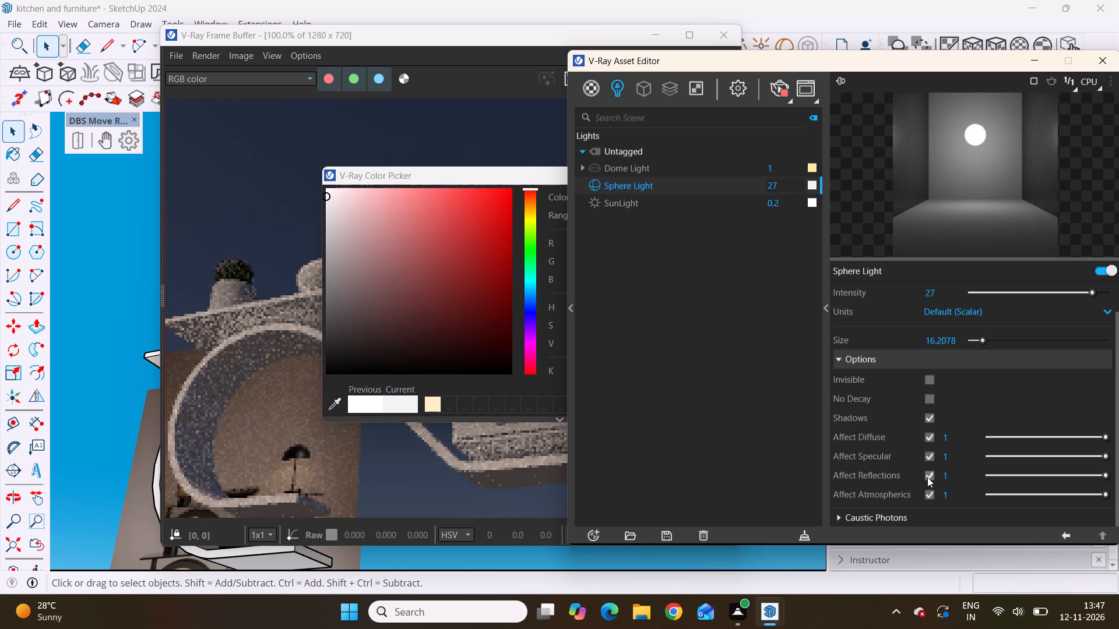
# Look through the Sphere Light's parameters, intensity unit choices, options and Caustic Photons section.
pyautogui.scroll(-6, 927, 477)
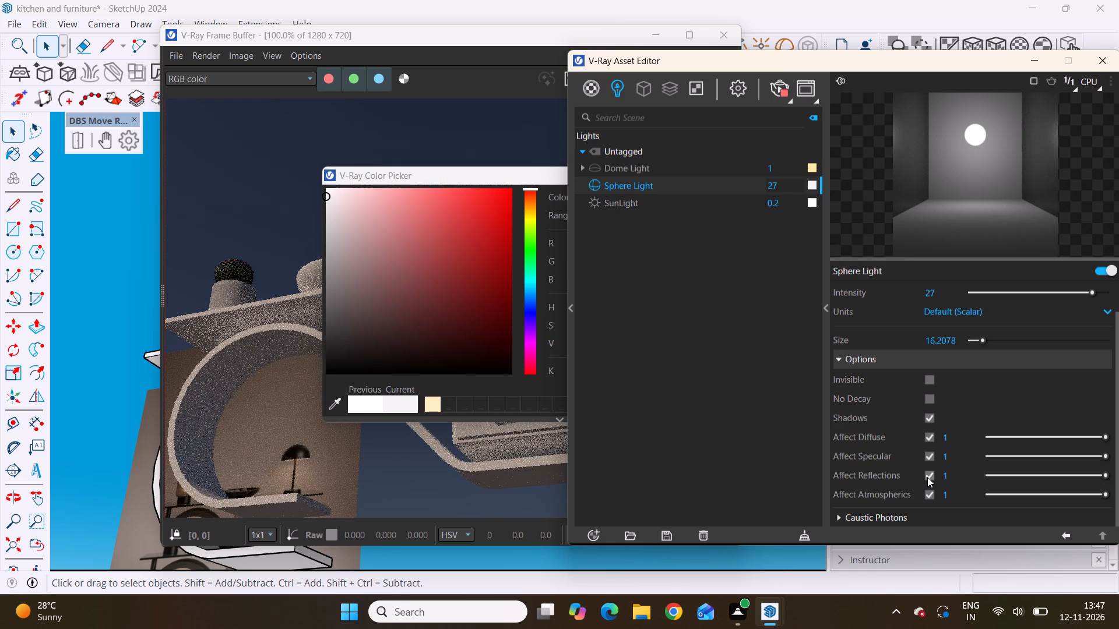
pyautogui.click(838, 515)
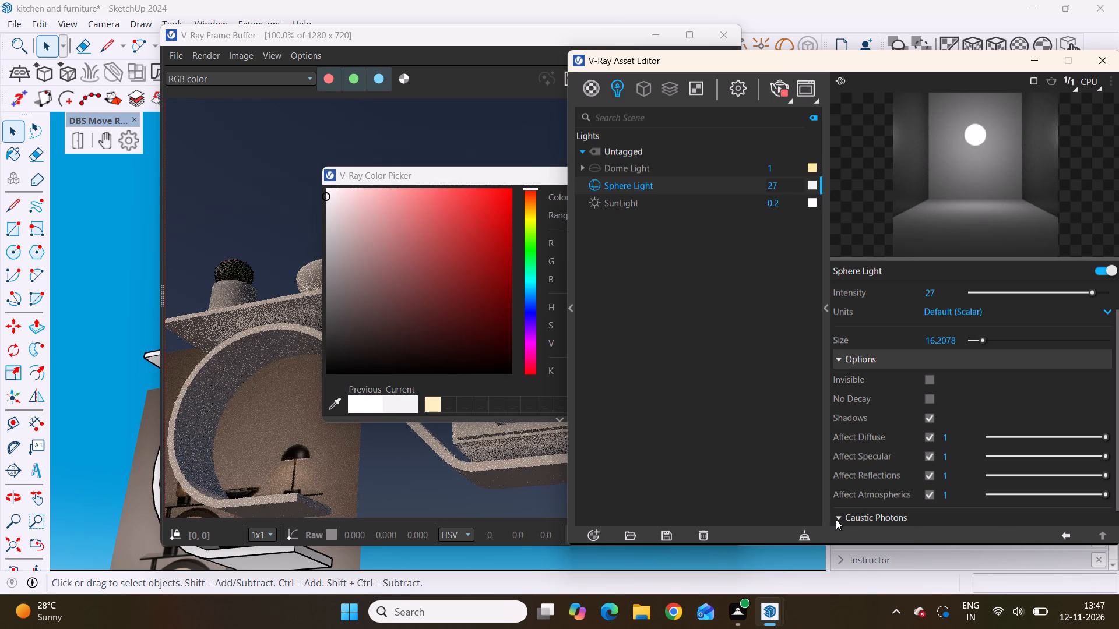
pyautogui.click(836, 520)
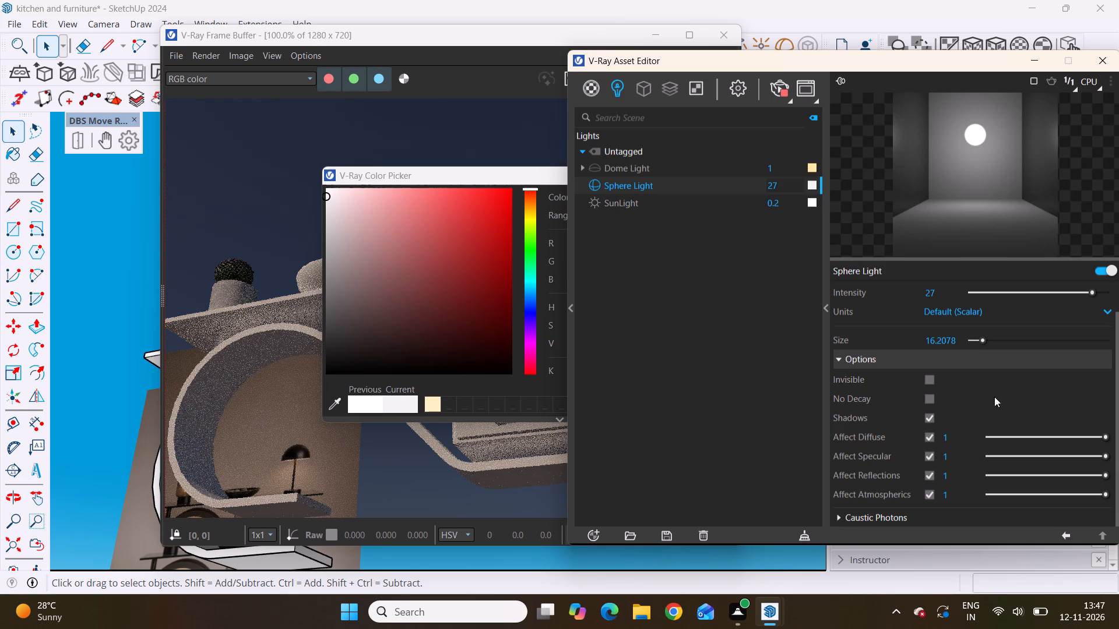
pyautogui.scroll(4, 980, 311)
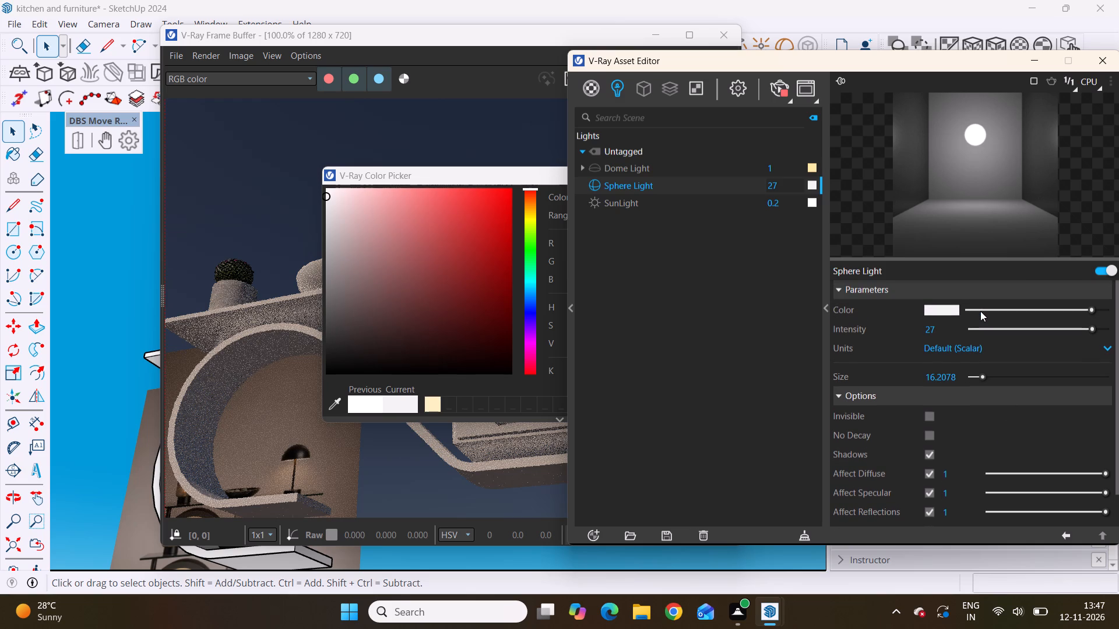
pyautogui.scroll(5, 980, 311)
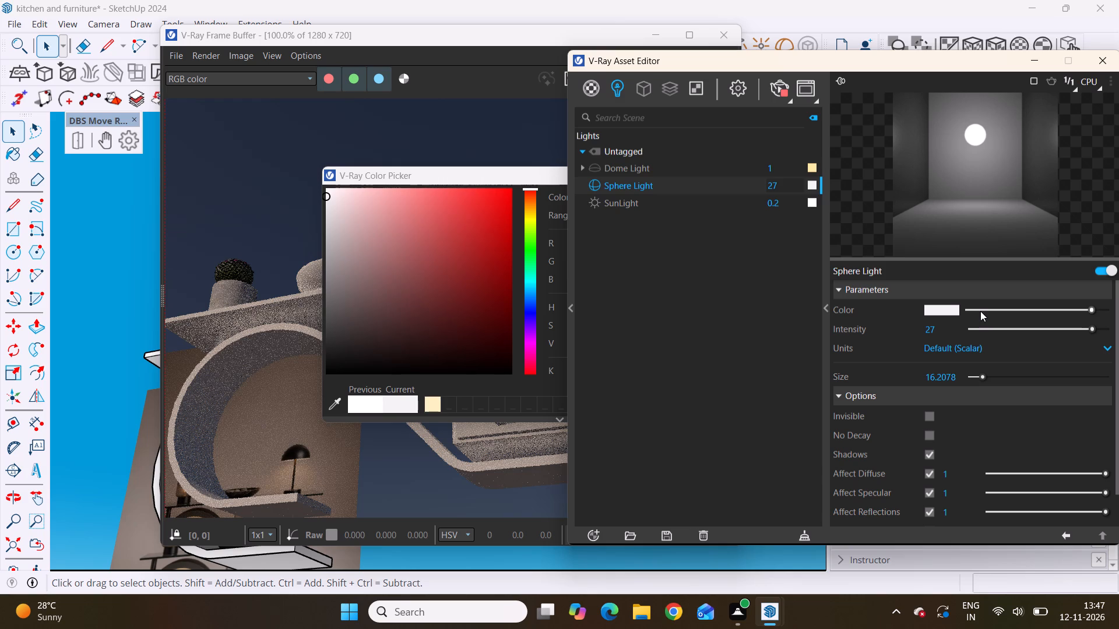
pyautogui.scroll(-4, 920, 239)
pyautogui.scroll(5, 937, 288)
pyautogui.scroll(2, 974, 374)
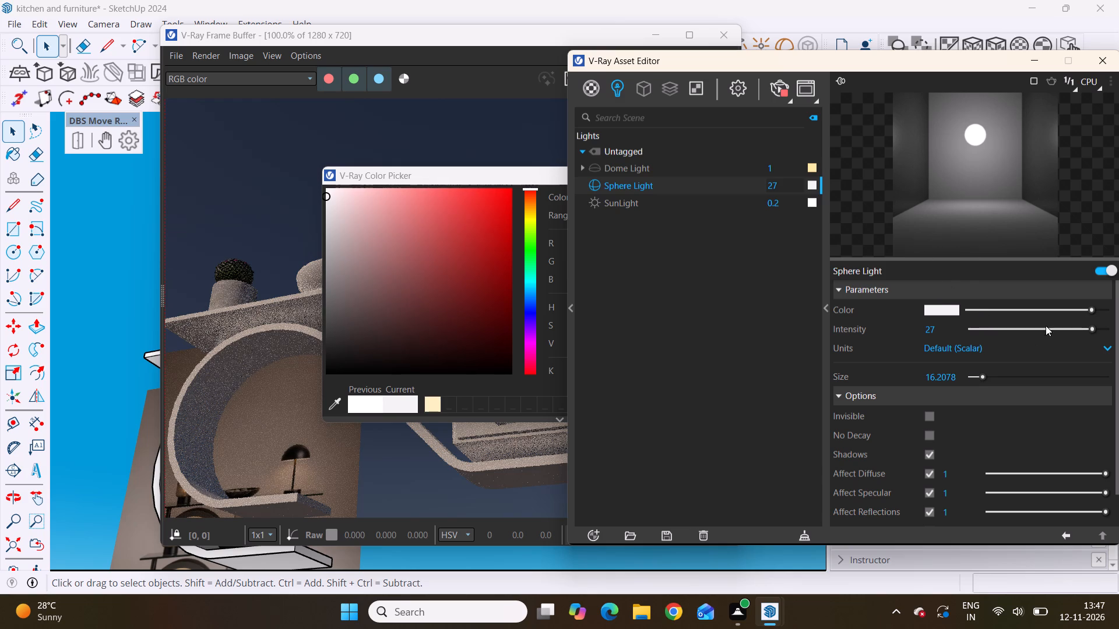
pyautogui.click(1105, 352)
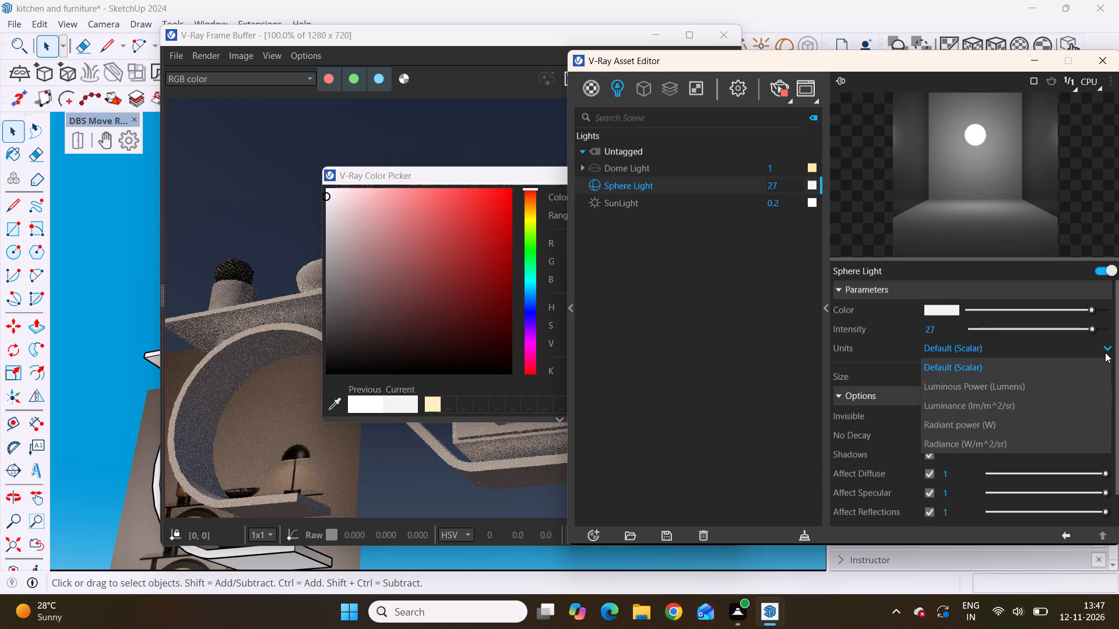
pyautogui.click(1041, 241)
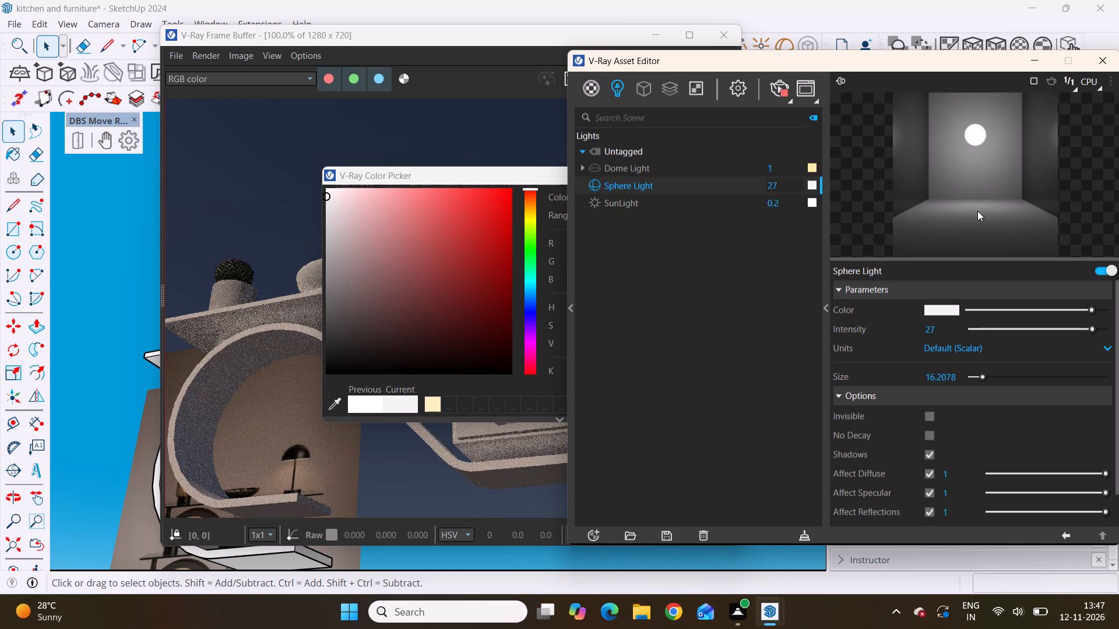
pyautogui.scroll(2, 977, 211)
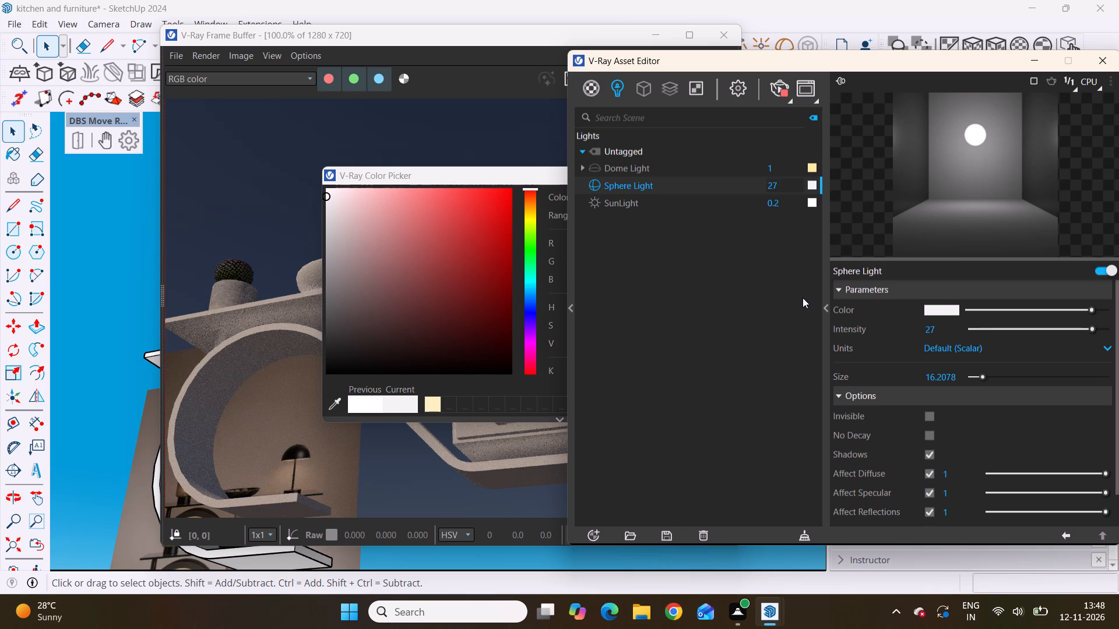
pyautogui.scroll(-4, 803, 295)
# Set the Sphere Light's colour to full white, and close the asset settings and colour picker.
pyautogui.moveTo(1094, 309); pyautogui.dragTo(1118, 308)
pyautogui.scroll(-4, 918, 381)
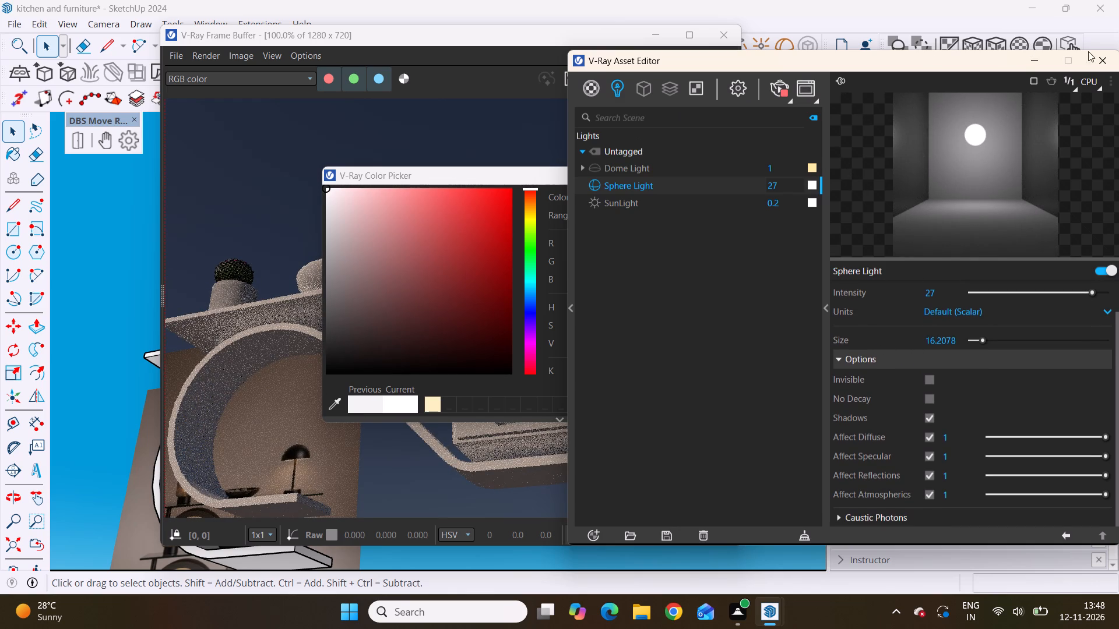
pyautogui.click(1110, 58)
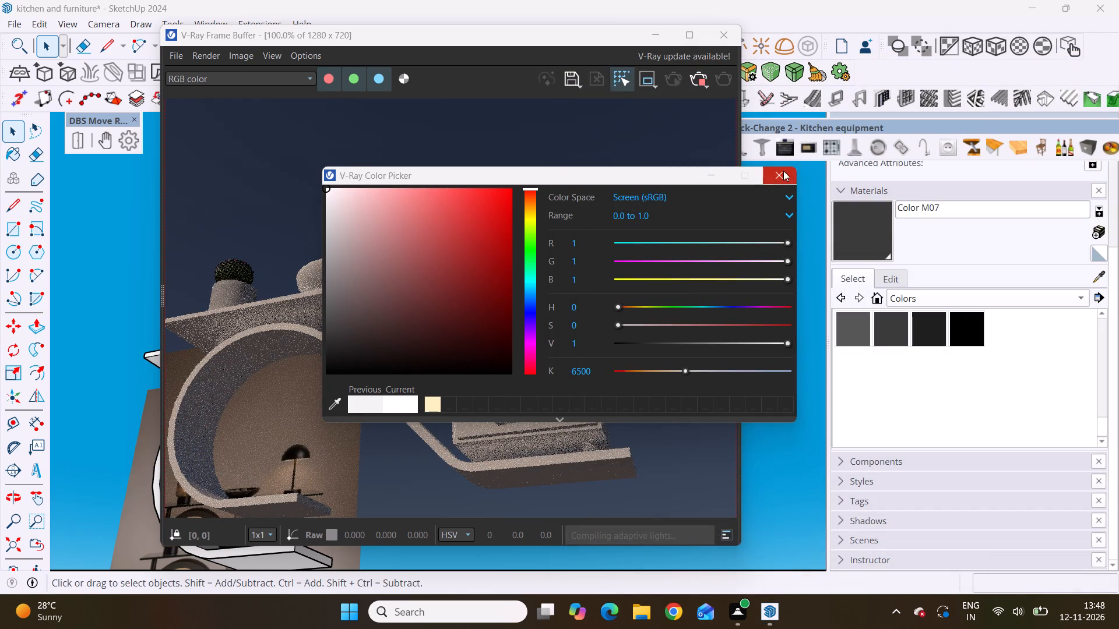
pyautogui.click(783, 171)
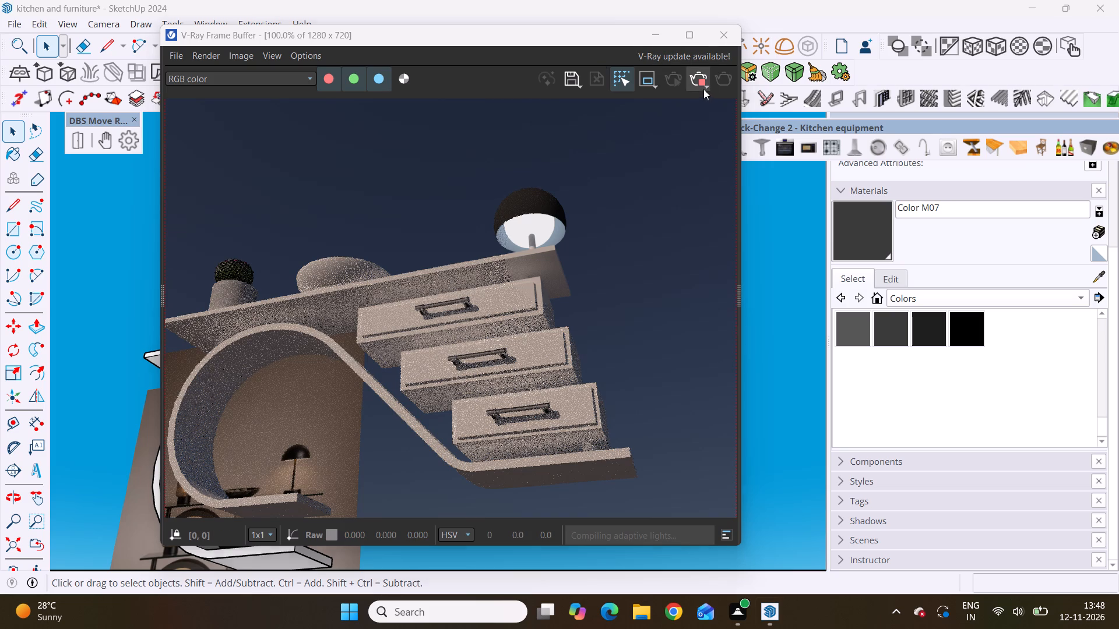
# Examine the test render of the lamp, drawers and tabletop up close, and put the render window away.
pyautogui.click(703, 89)
pyautogui.click(672, 79)
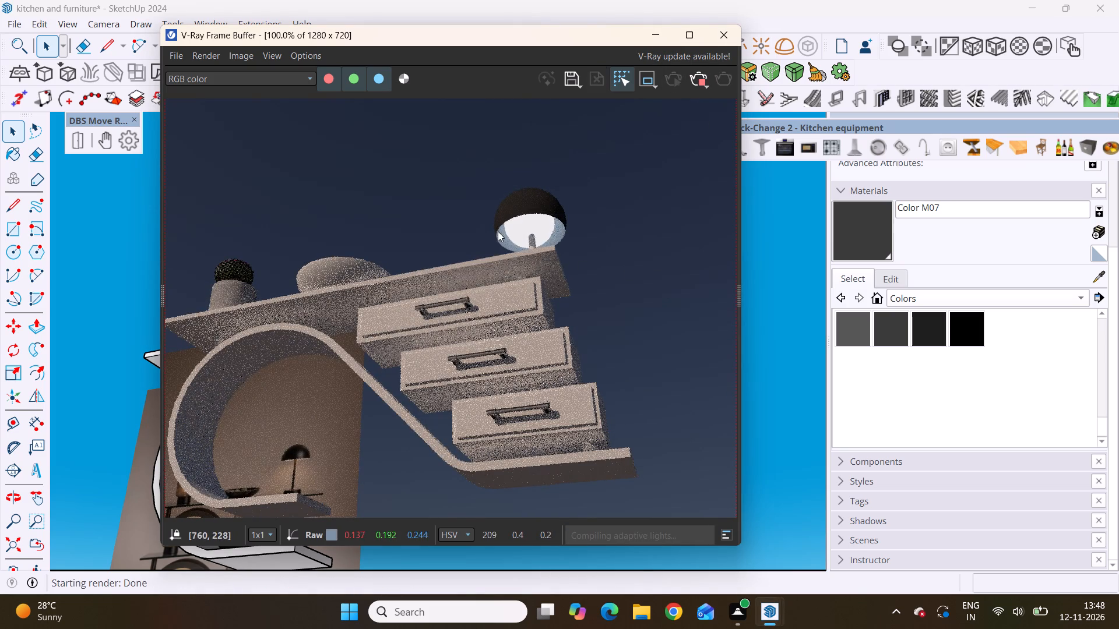
pyautogui.scroll(3, 510, 237)
pyautogui.scroll(-6, 510, 237)
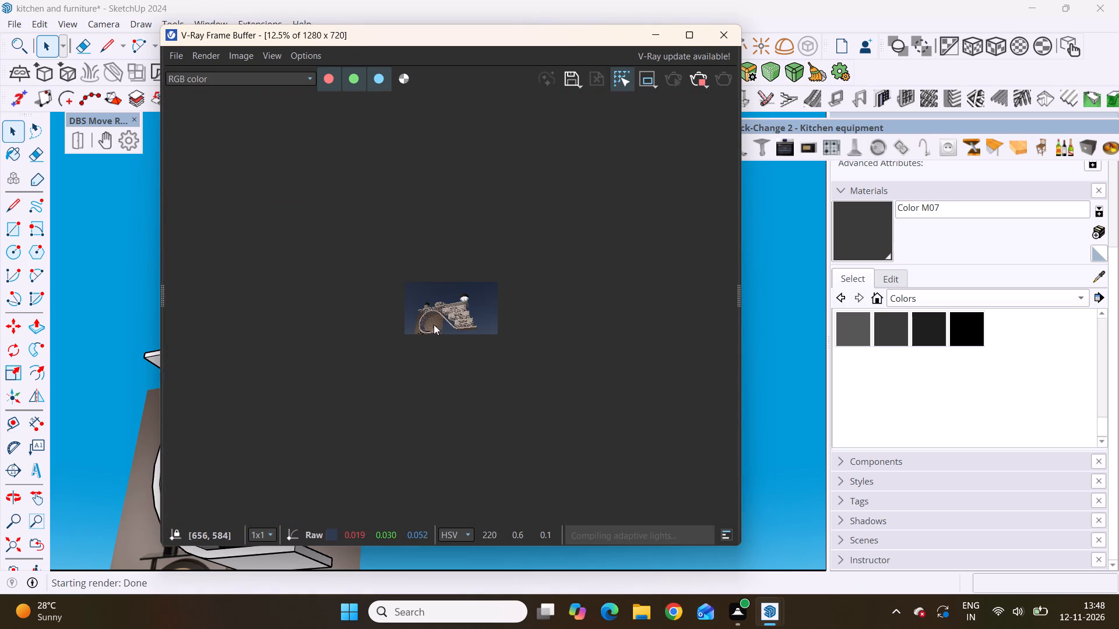
pyautogui.scroll(3, 434, 324)
pyautogui.moveTo(523, 298); pyautogui.dragTo(518, 326, button='middle')
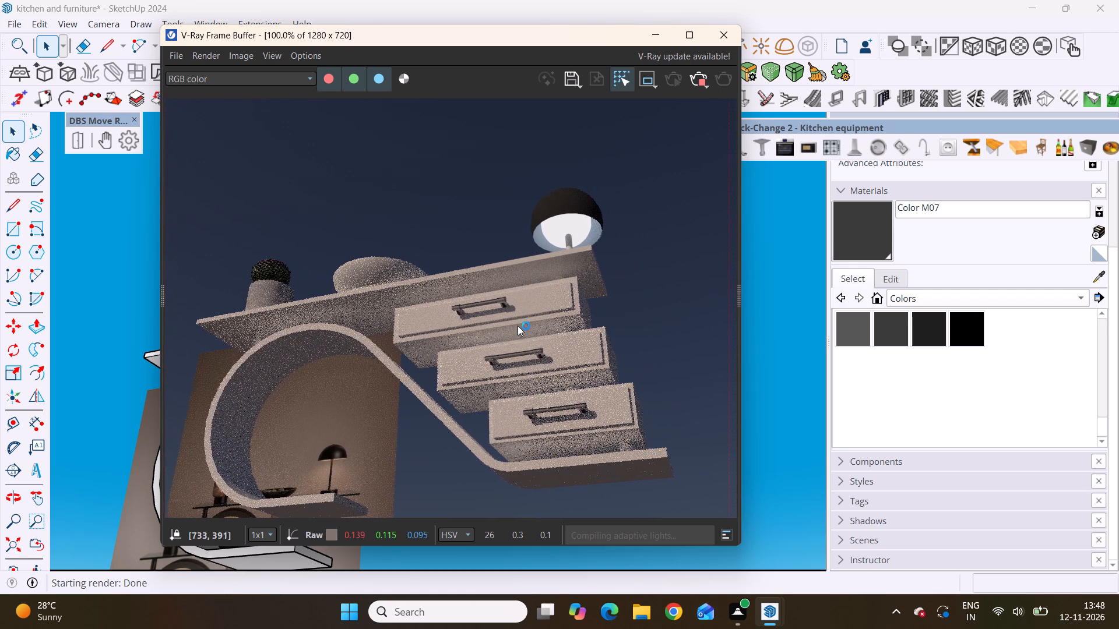
pyautogui.moveTo(518, 326); pyautogui.dragTo(568, 328, button='middle')
pyautogui.scroll(-1, 558, 296)
pyautogui.scroll(2, 460, 328)
pyautogui.scroll(-2, 462, 326)
pyautogui.moveTo(473, 329); pyautogui.dragTo(495, 336, button='middle')
pyautogui.scroll(2, 495, 336)
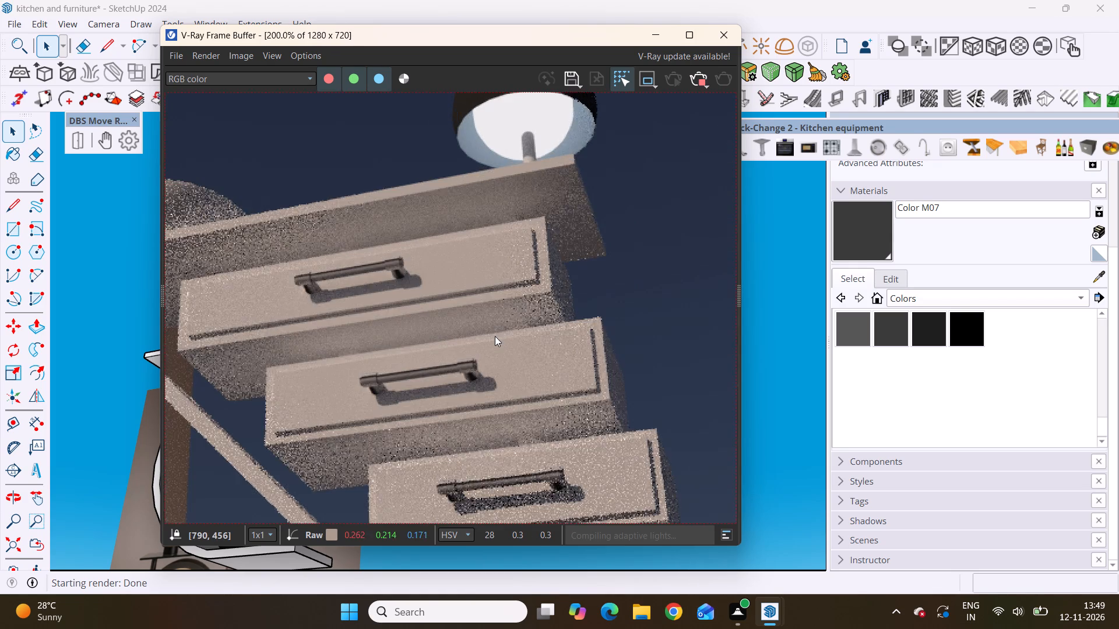
pyautogui.scroll(-1, 495, 336)
pyautogui.scroll(1, 467, 304)
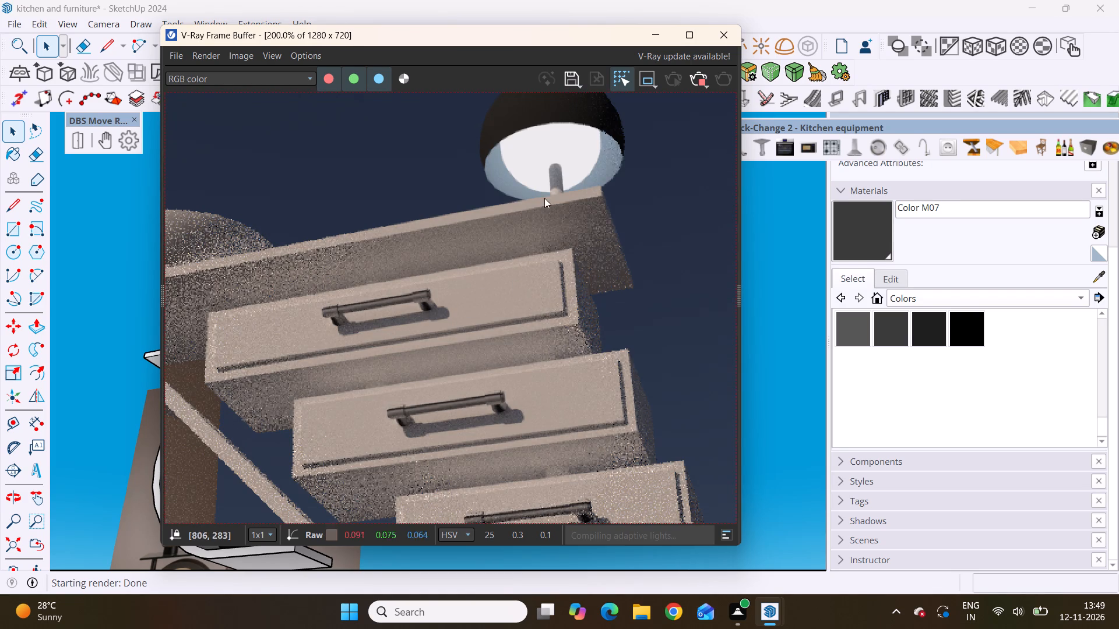
pyautogui.scroll(-1, 537, 286)
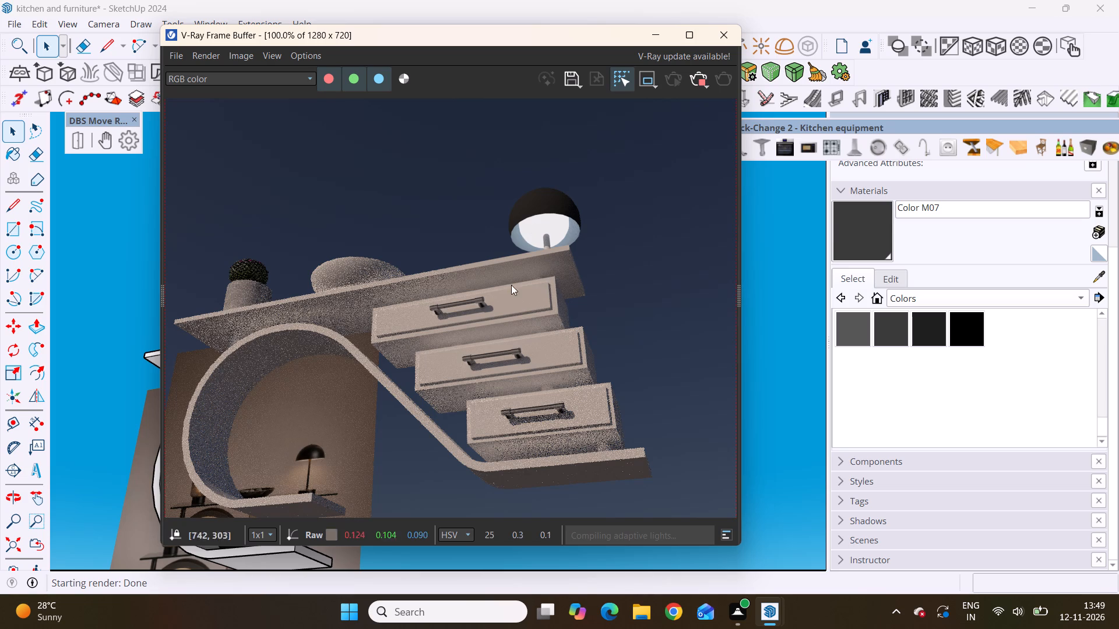
pyautogui.click(652, 37)
# Restart the interactive V-Ray render with a front view of the whole console table.
pyautogui.scroll(-2, 636, 300)
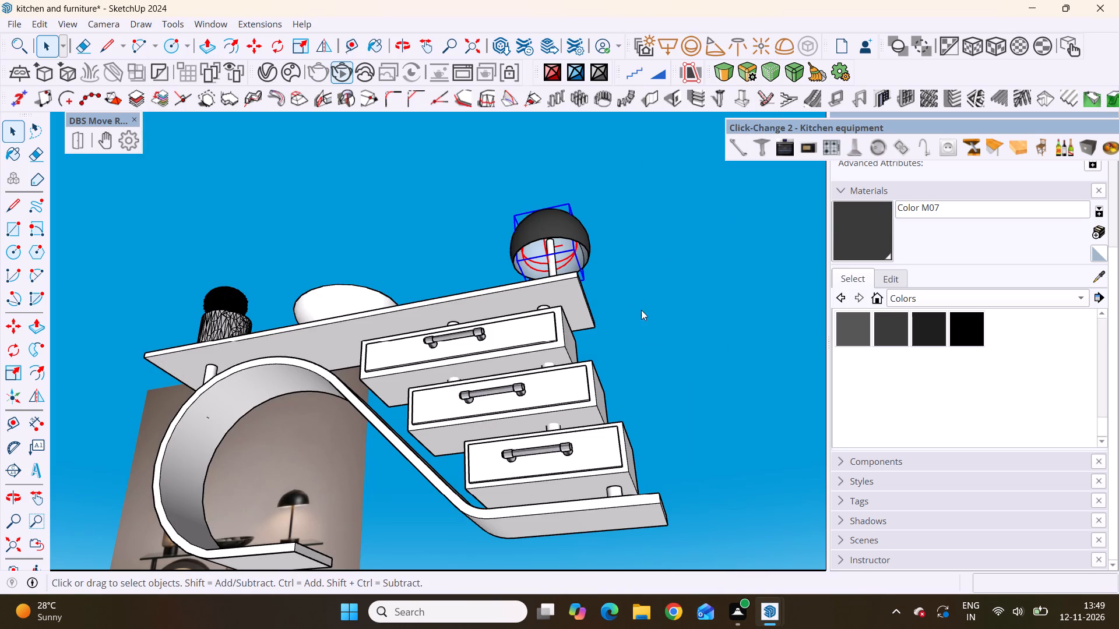
pyautogui.scroll(-1, 641, 310)
pyautogui.scroll(-8, 591, 280)
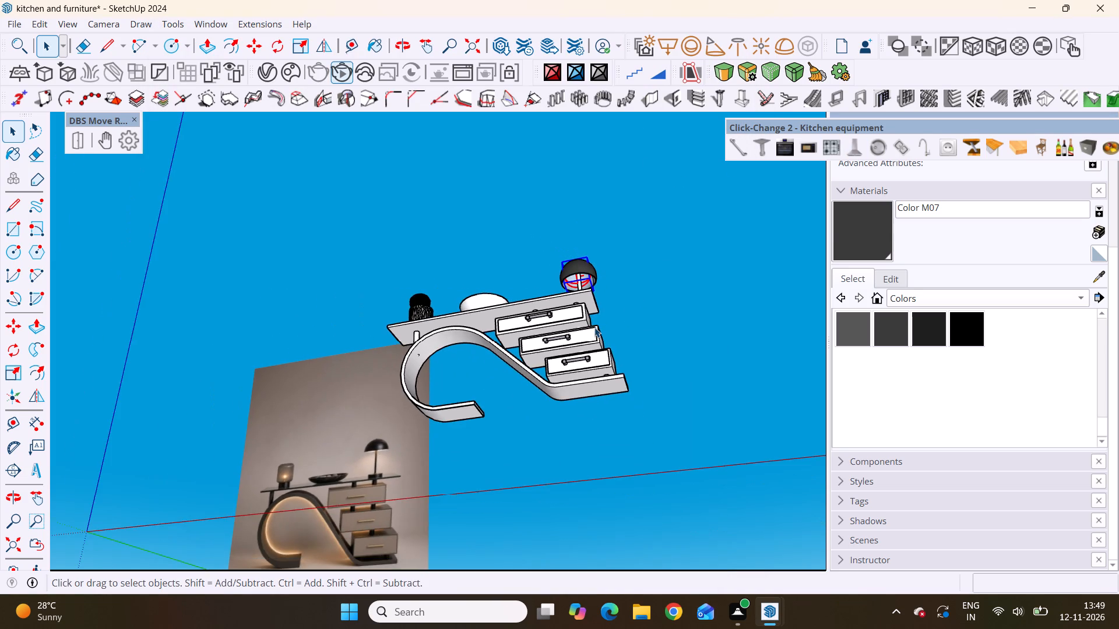
pyautogui.moveTo(590, 297); pyautogui.dragTo(662, 524, button='middle')
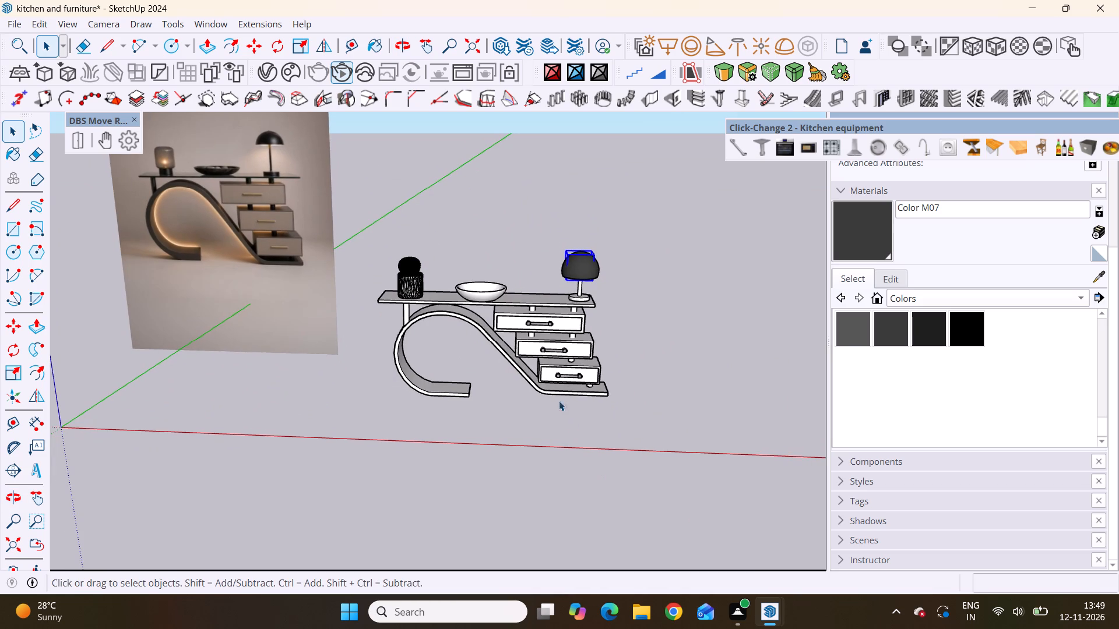
pyautogui.scroll(3, 511, 365)
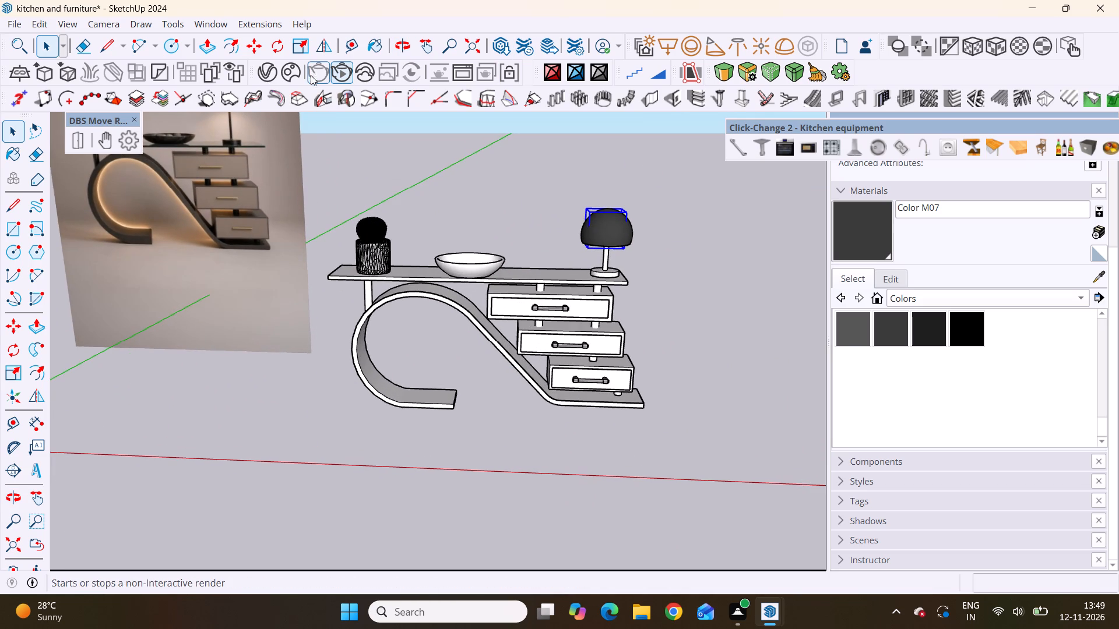
pyautogui.click(340, 71)
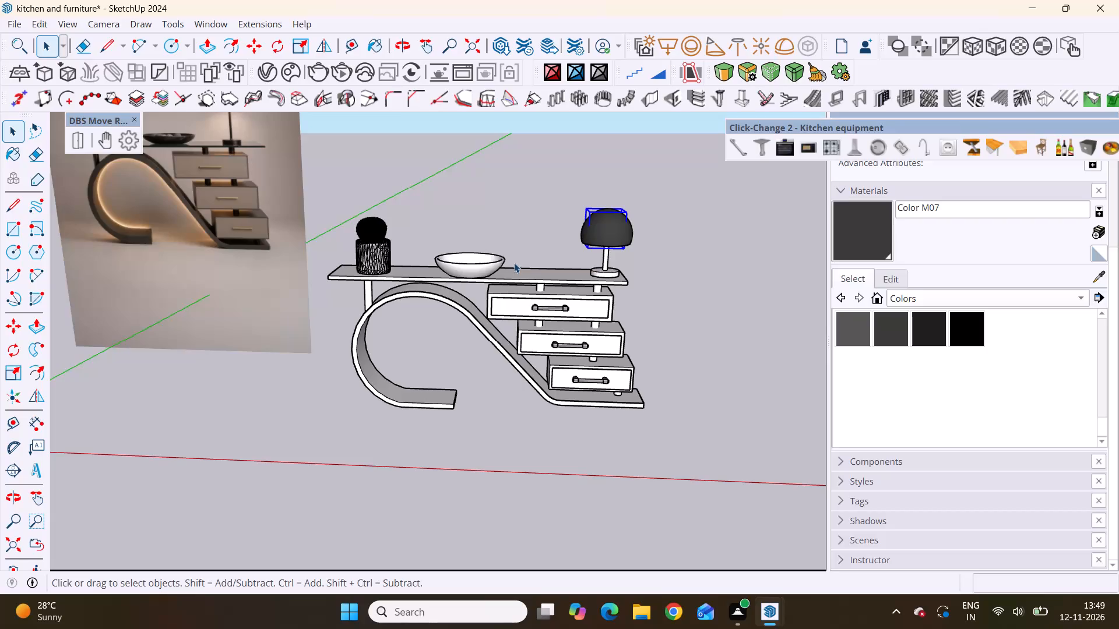
pyautogui.click(340, 76)
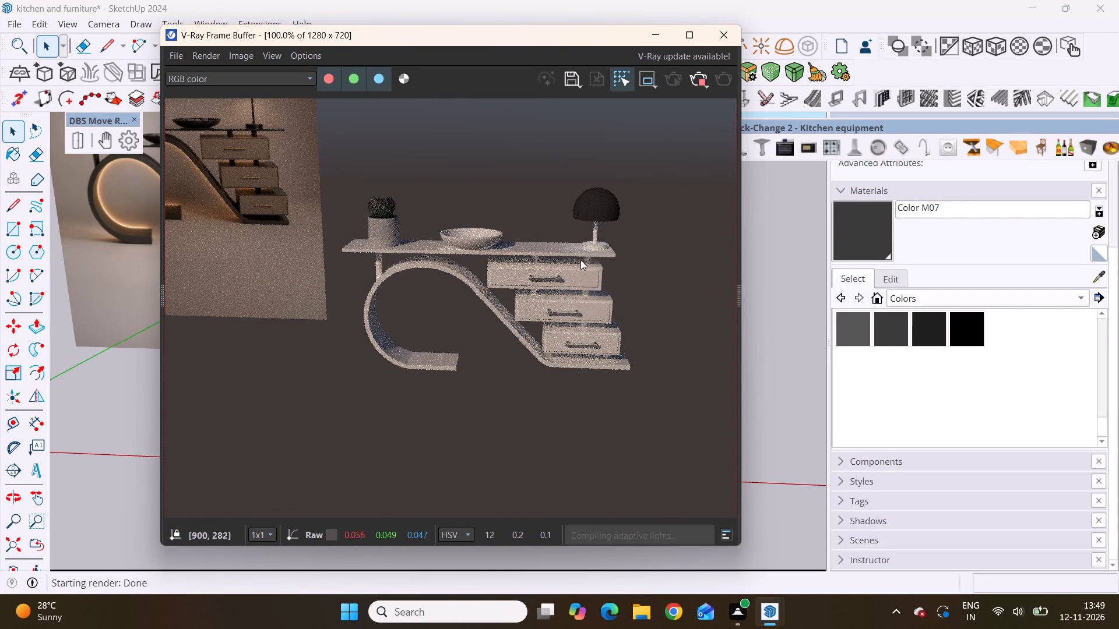
# Examine the front-view render of the lamp, bowl, plant and drawers, and close the render window.
pyautogui.scroll(3, 559, 241)
pyautogui.scroll(-2, 559, 241)
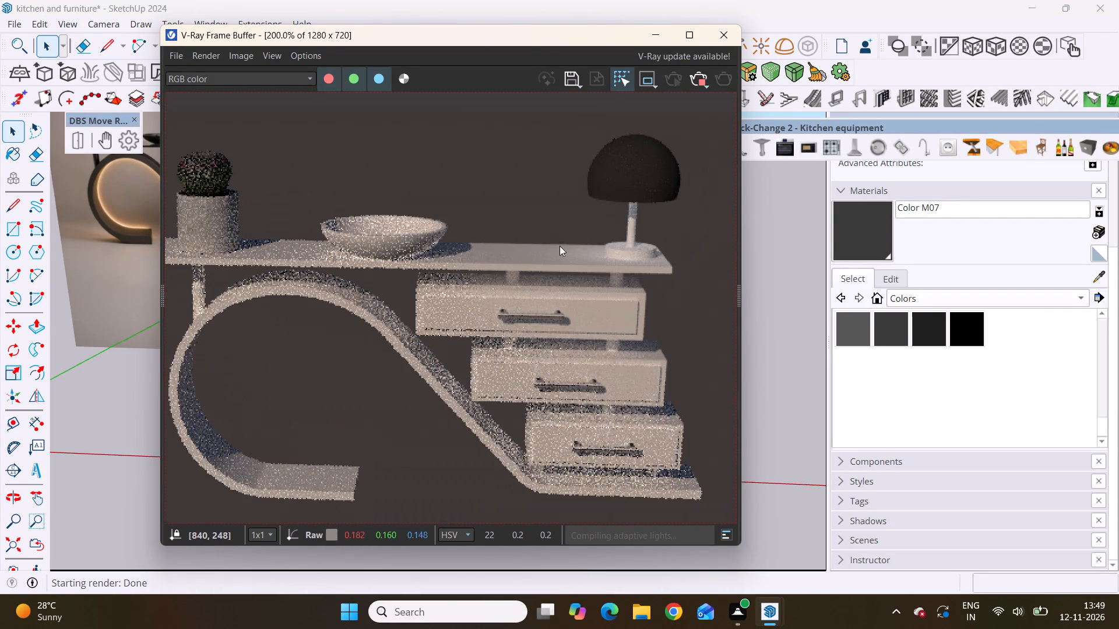
pyautogui.moveTo(638, 218); pyautogui.dragTo(561, 195, button='middle')
pyautogui.scroll(-4, 562, 217)
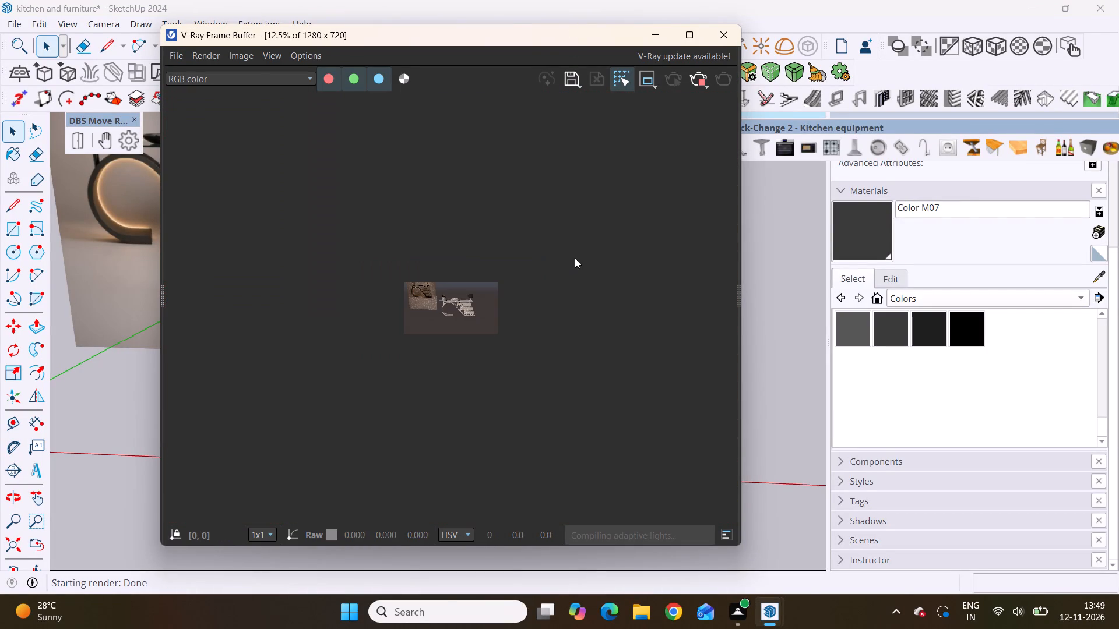
pyautogui.scroll(2, 502, 326)
pyautogui.scroll(2, 484, 282)
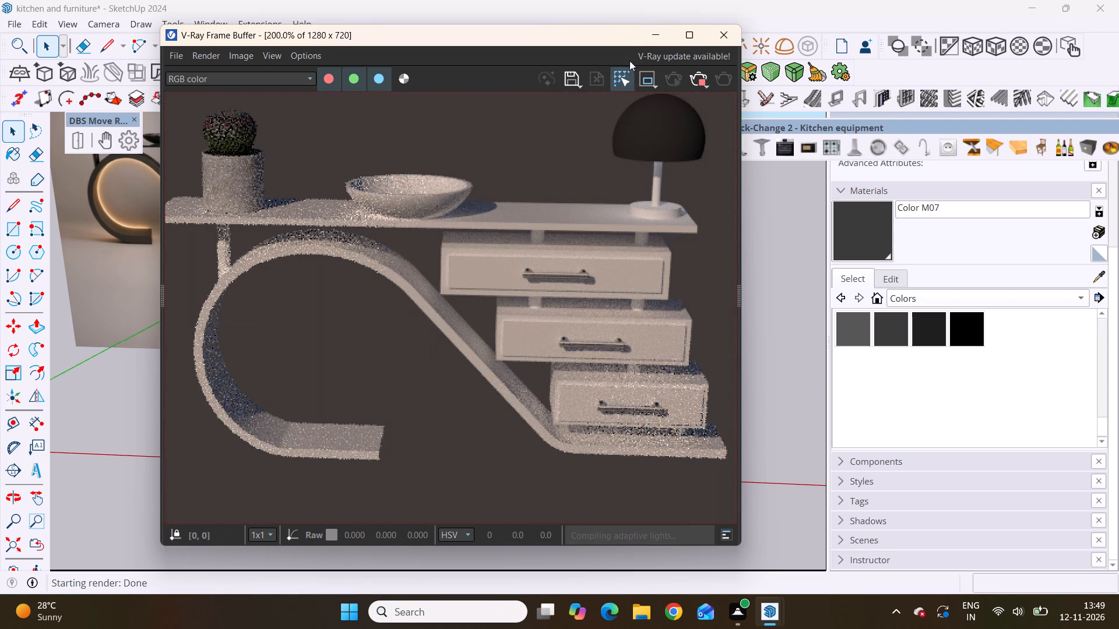
pyautogui.click(727, 28)
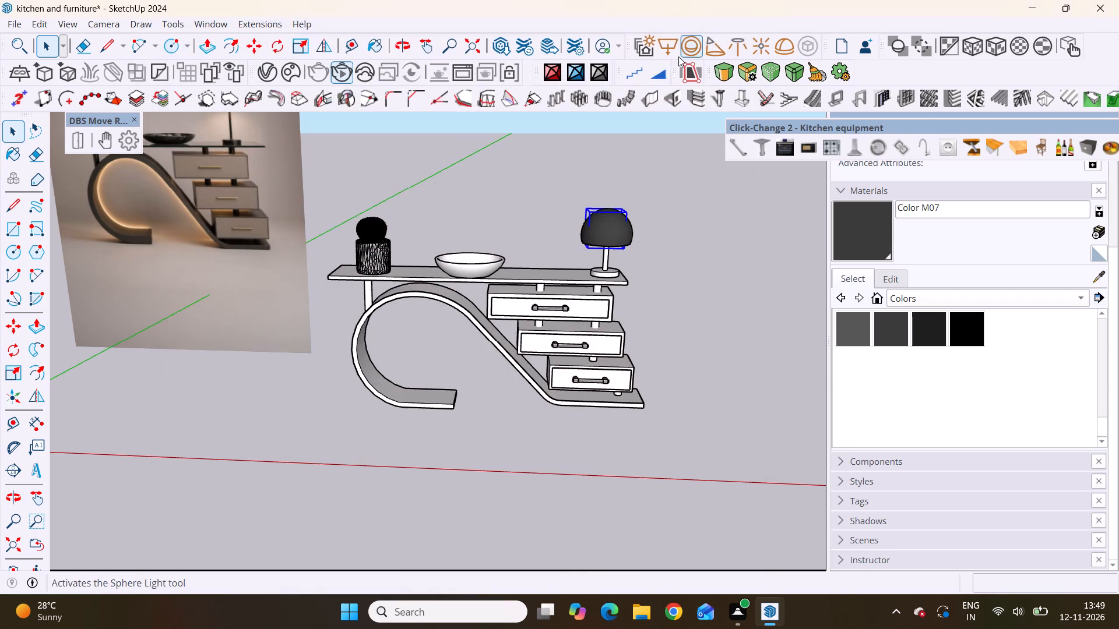
# Restart the interactive V-Ray render from the closer view of the console table.
pyautogui.scroll(1, 634, 272)
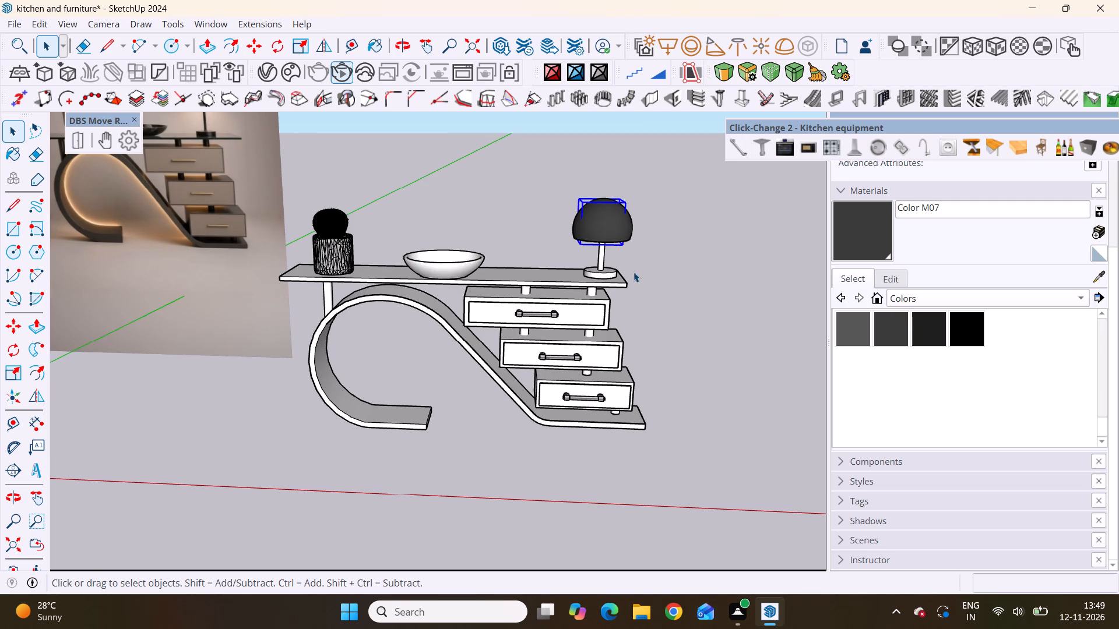
pyautogui.click(262, 79)
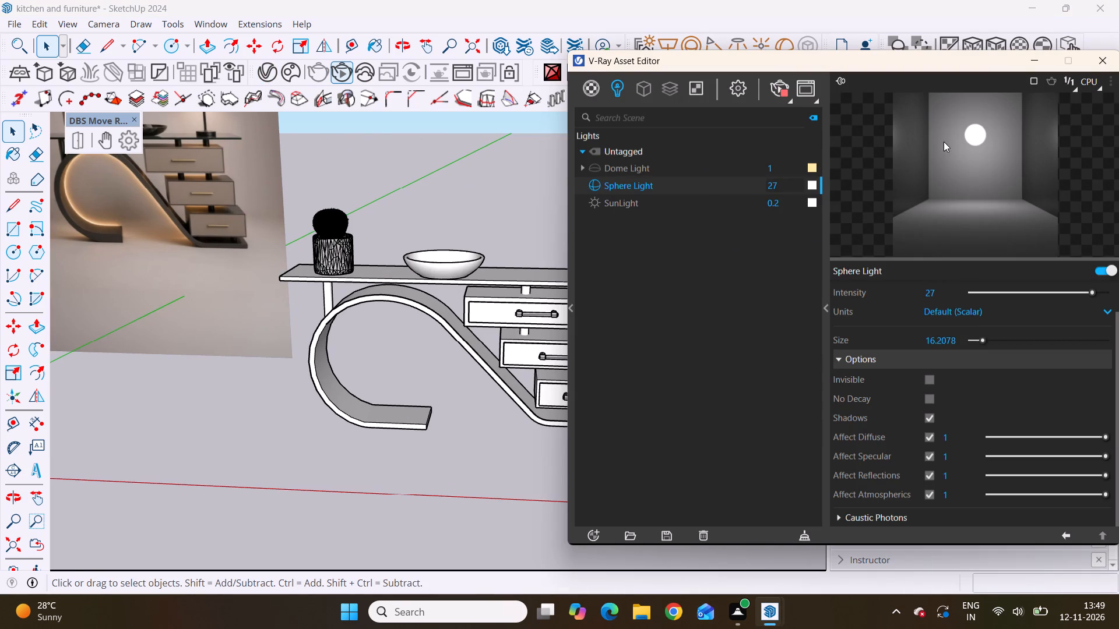
pyautogui.scroll(-1, 963, 181)
pyautogui.click(788, 97)
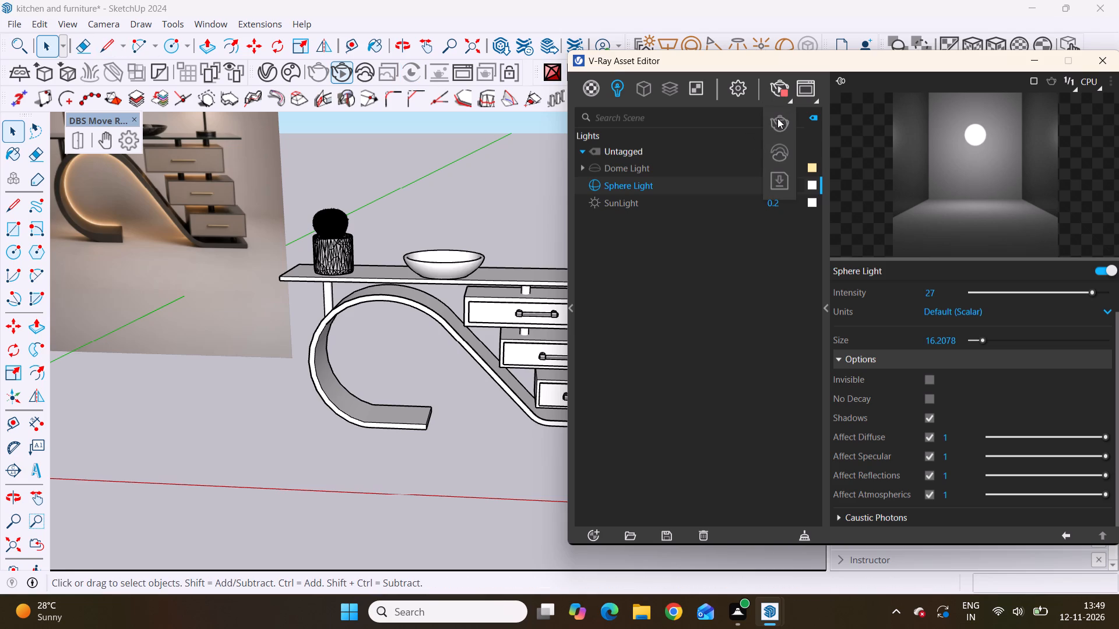
pyautogui.click(777, 118)
pyautogui.click(791, 101)
pyautogui.doubleClick(791, 101)
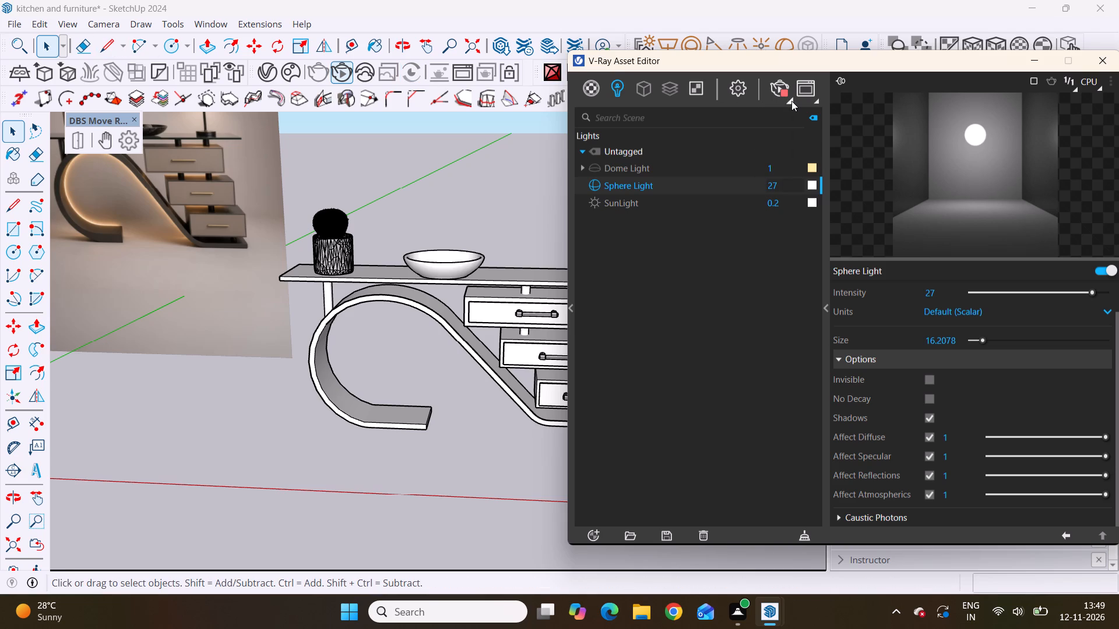
pyautogui.click(791, 101)
pyautogui.click(677, 216)
pyautogui.click(330, 80)
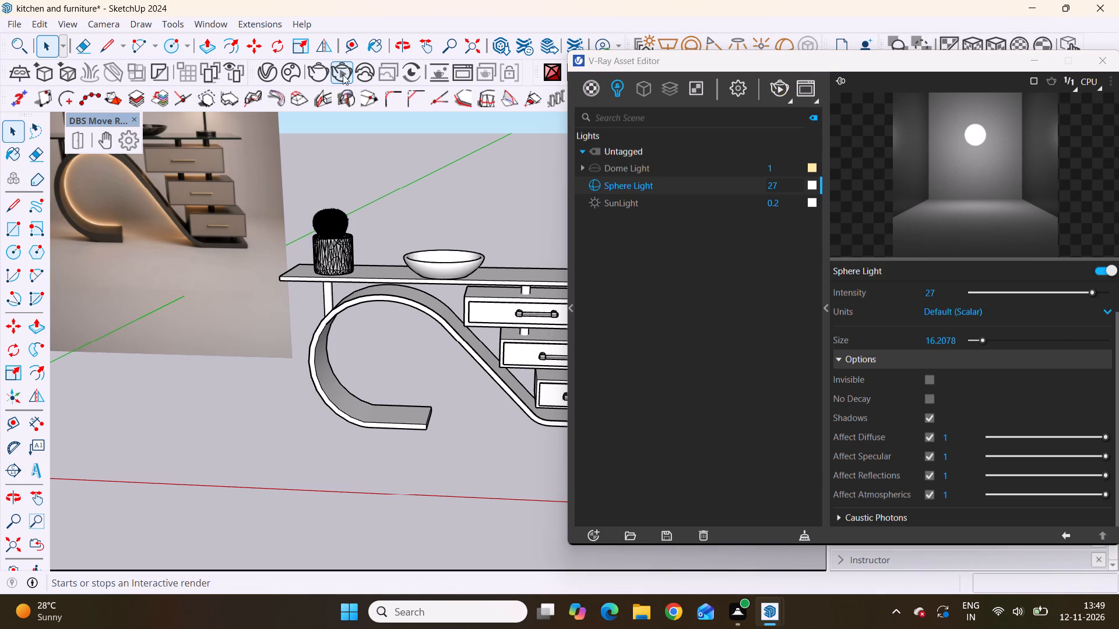
pyautogui.doubleClick(343, 73)
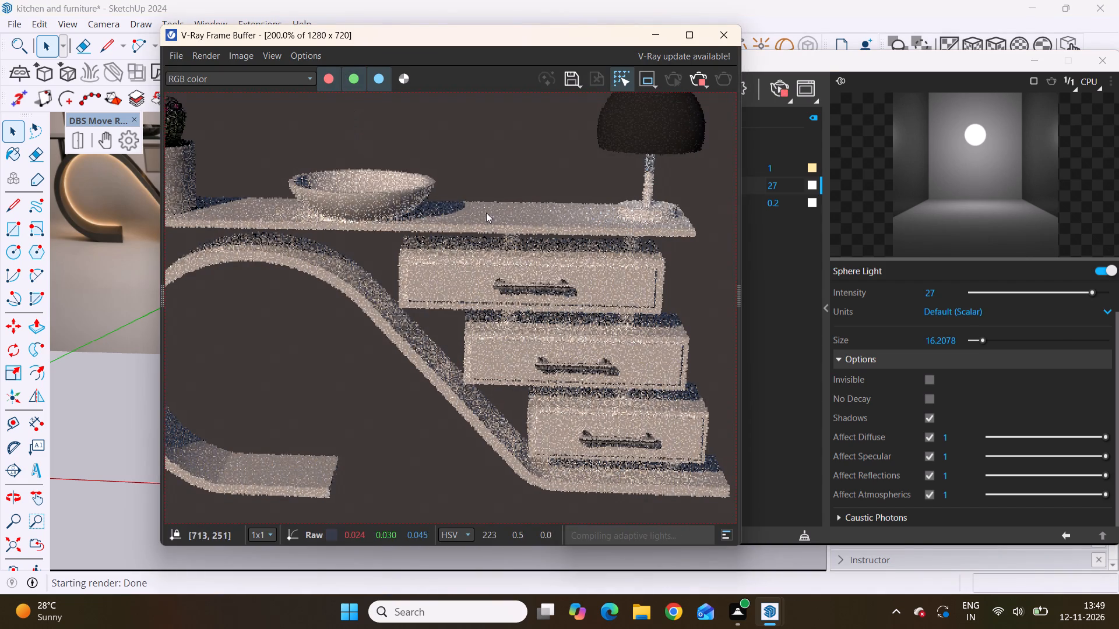
# Examine the test render of the lamp, bowl and drawers, and put the render and asset settings windows away.
pyautogui.scroll(-1, 551, 216)
pyautogui.scroll(1, 606, 221)
pyautogui.moveTo(603, 221); pyautogui.dragTo(582, 210, button='middle')
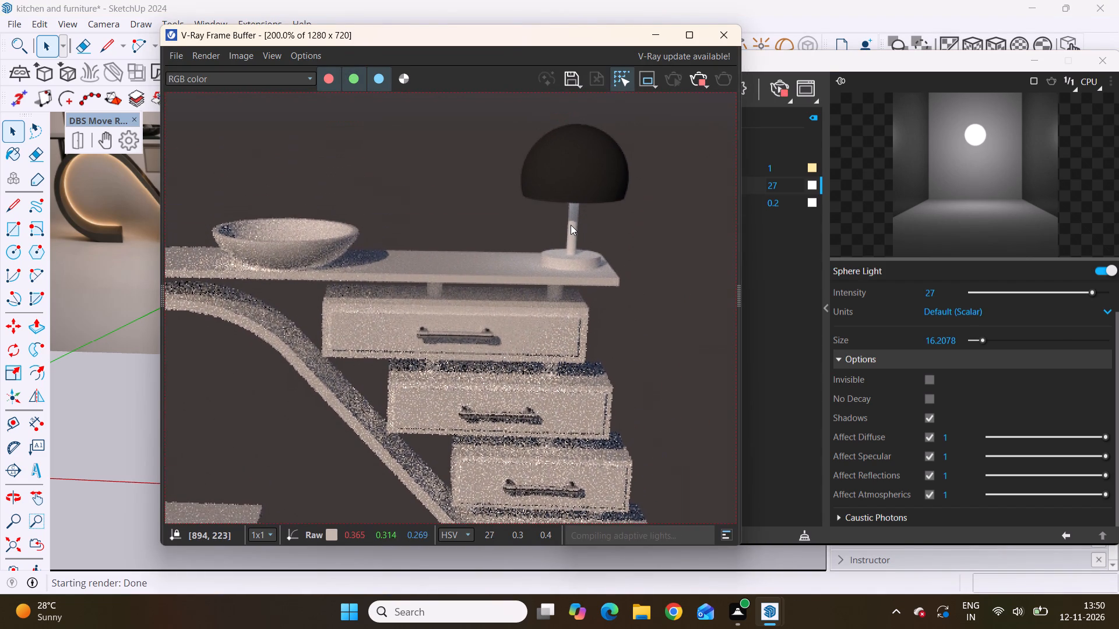
pyautogui.scroll(-1, 571, 225)
pyautogui.scroll(2, 397, 254)
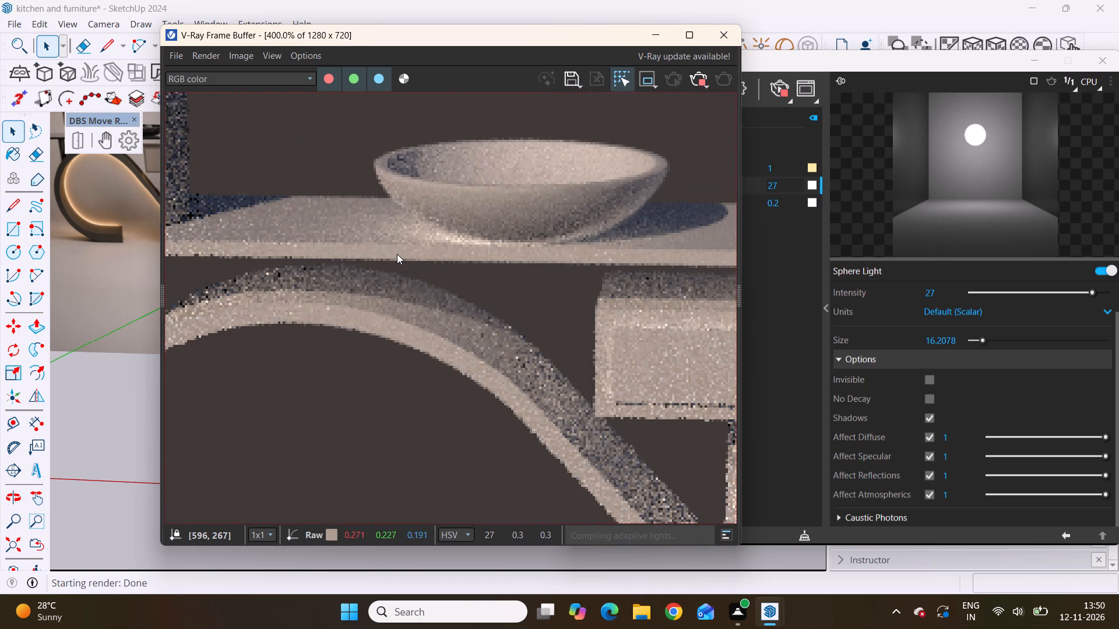
pyautogui.scroll(-3, 397, 254)
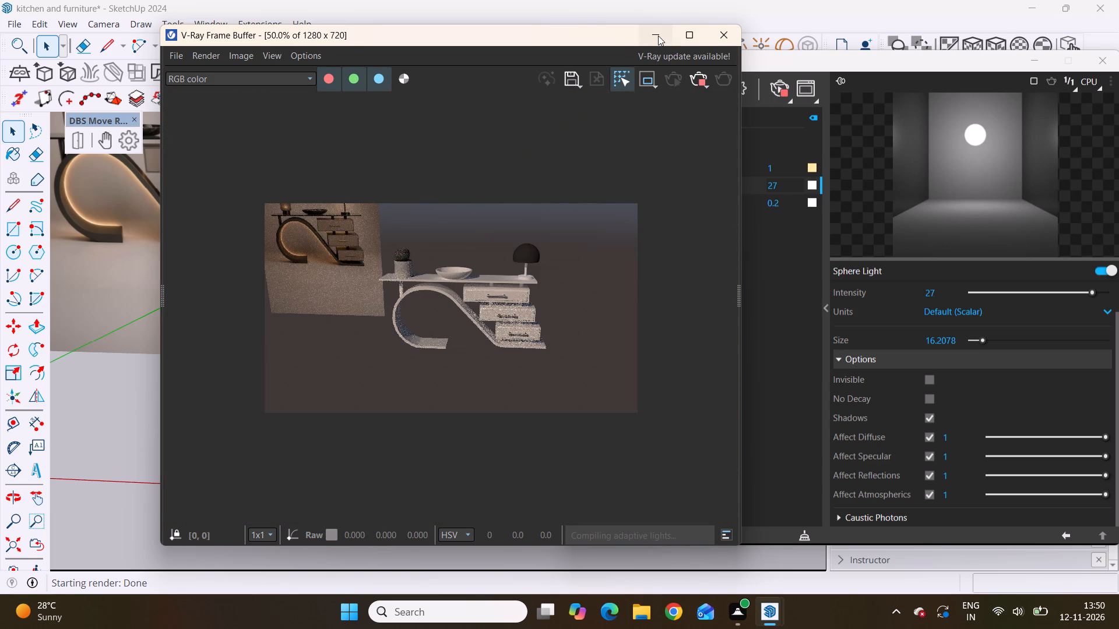
pyautogui.click(658, 34)
pyautogui.scroll(-2, 463, 256)
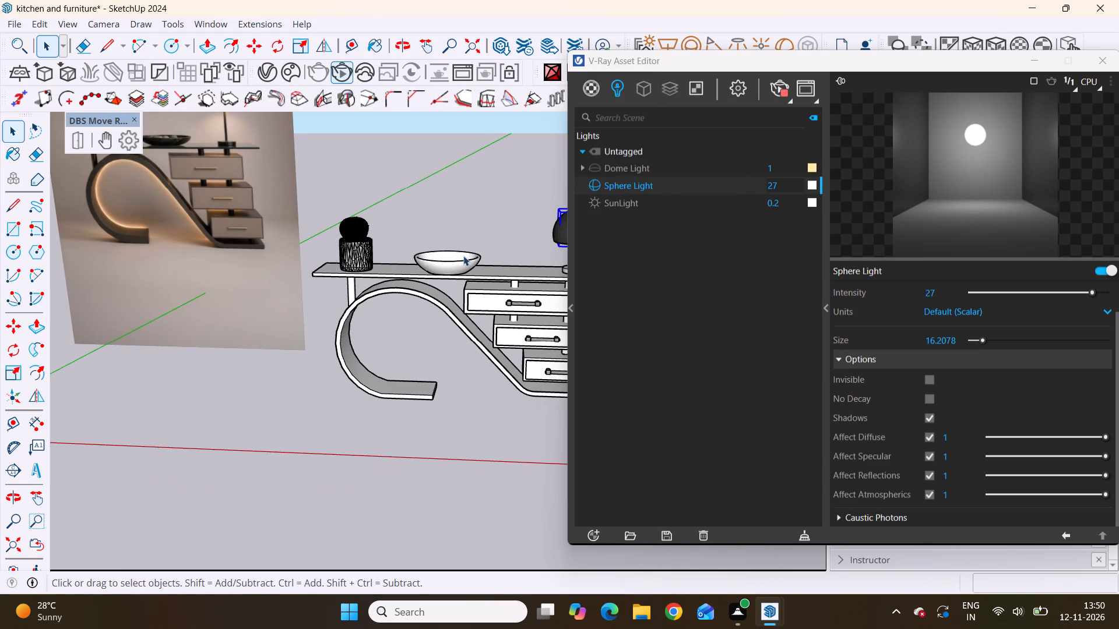
pyautogui.click(1039, 55)
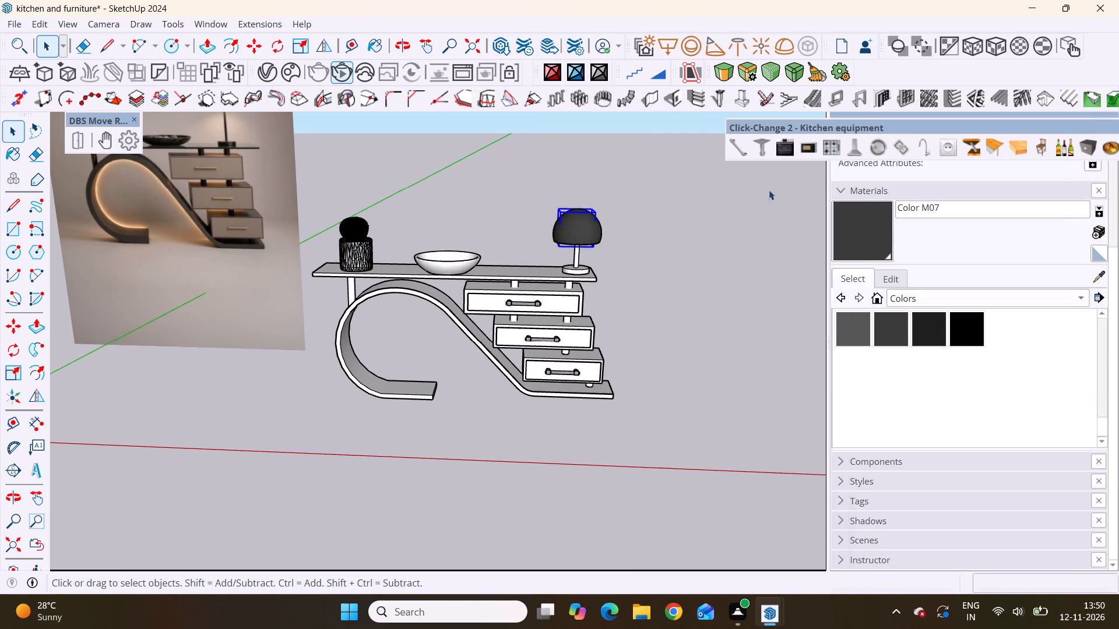
# Move the Sphere Light down about 2 1/16" so it hangs partly below the lampshade.
pyautogui.scroll(2, 570, 263)
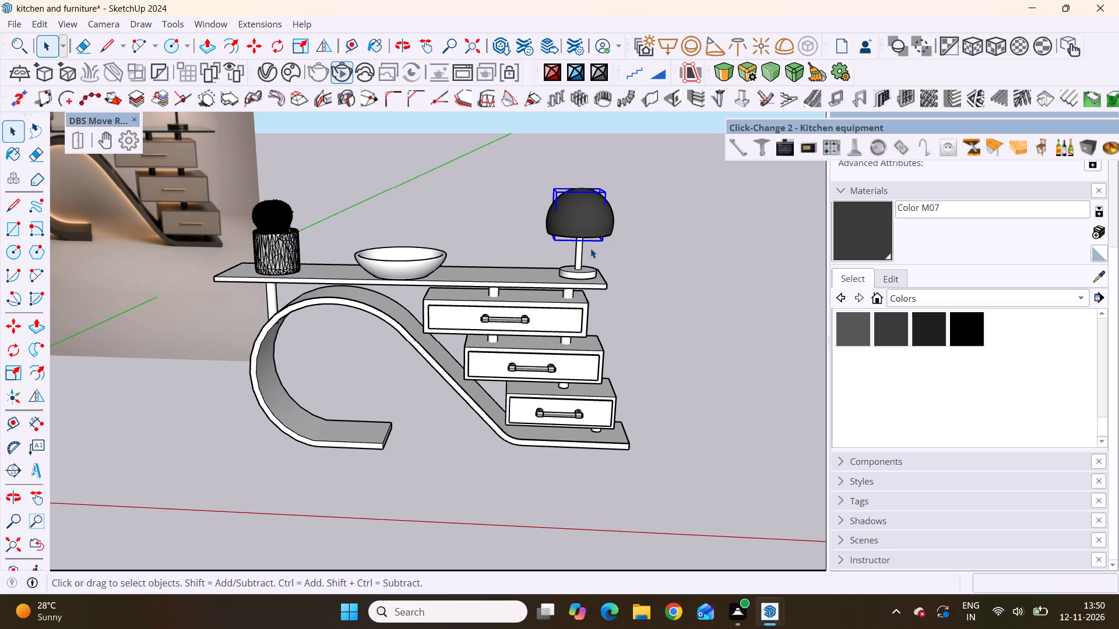
pyautogui.press('m')
pyautogui.click(599, 245)
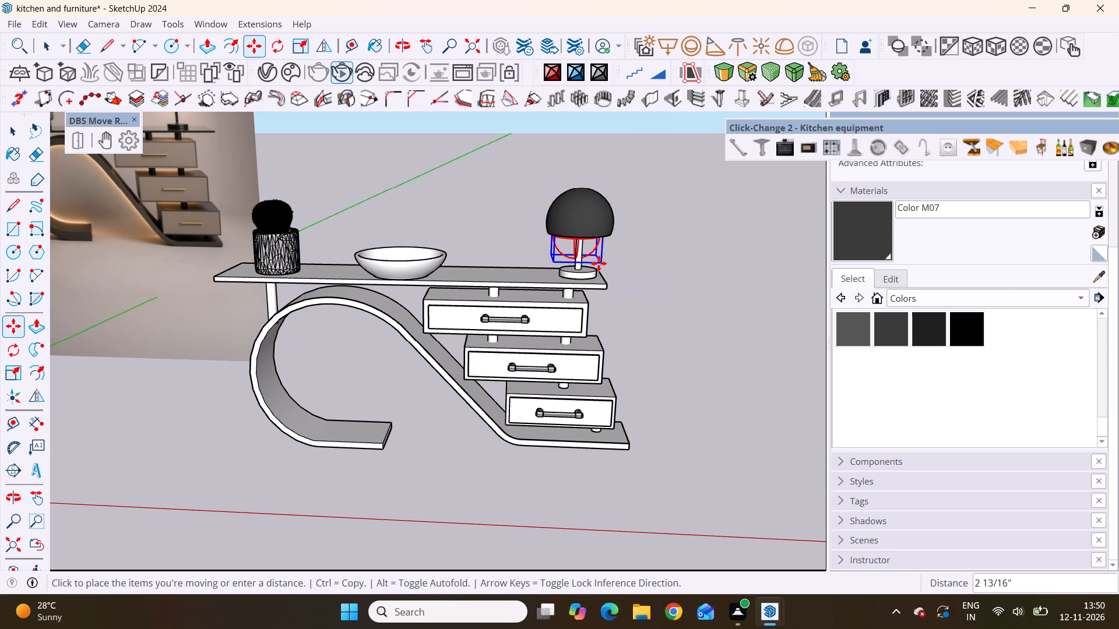
pyautogui.click(601, 257)
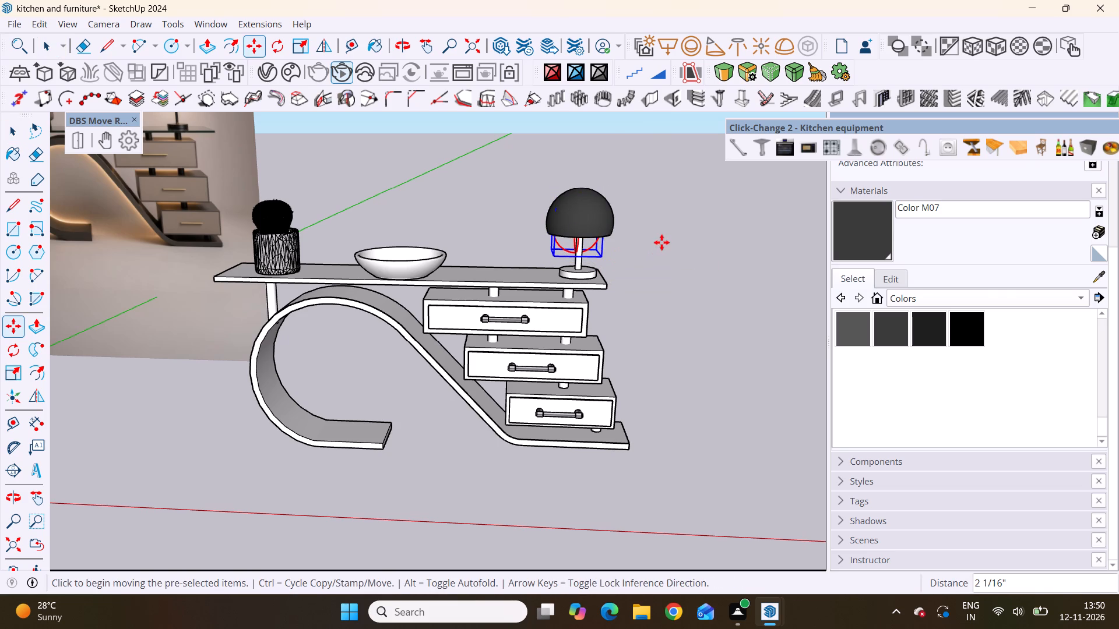
pyautogui.press('space')
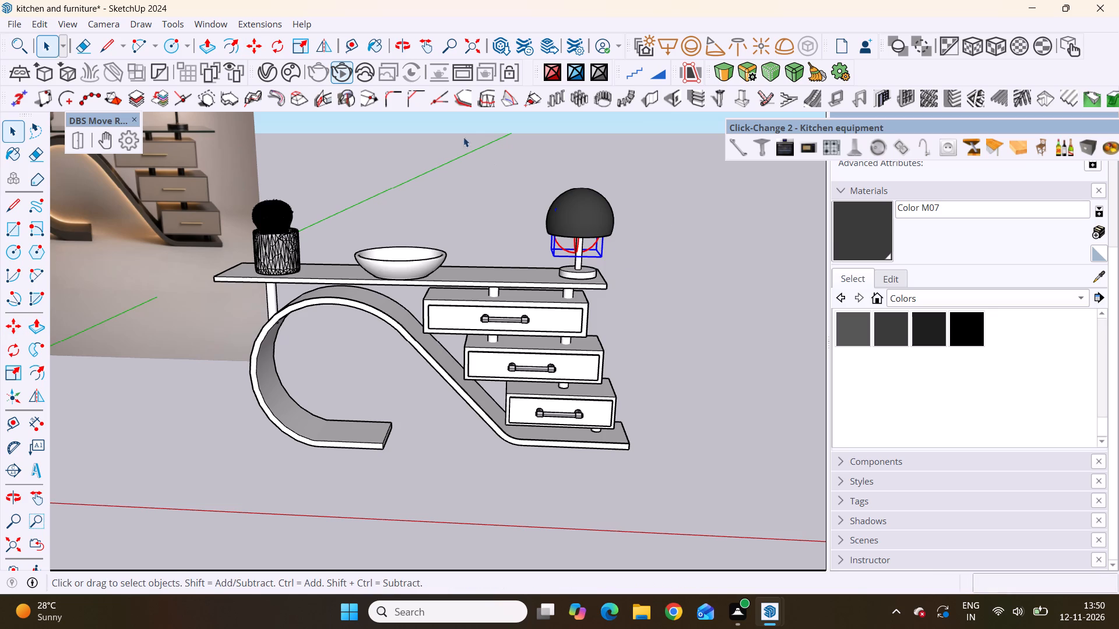
# Restart the interactive render and examine the lowered Sphere Light's effect on the lamp, tabletop and drawers.
pyautogui.click(342, 73)
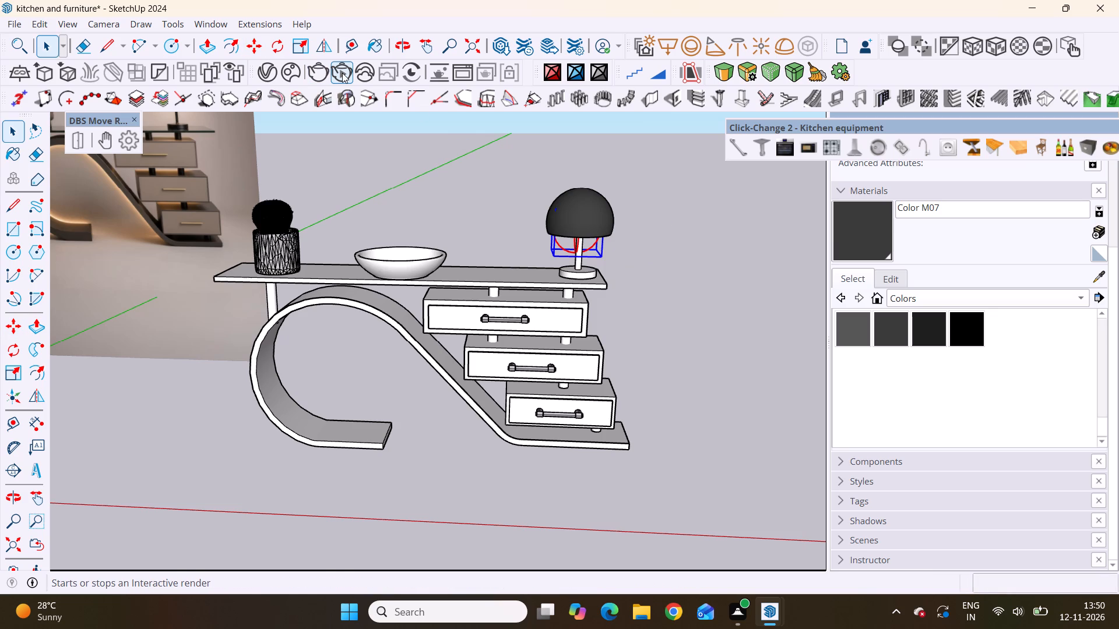
pyautogui.click(343, 73)
pyautogui.scroll(3, 502, 290)
pyautogui.scroll(-1, 502, 289)
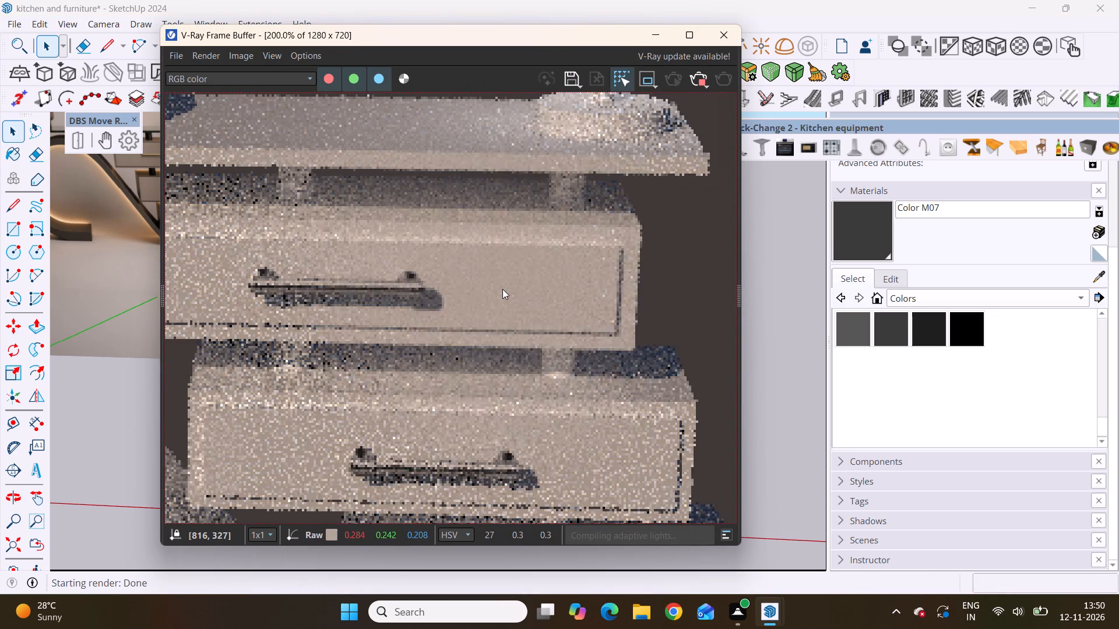
pyautogui.scroll(-1, 502, 289)
pyautogui.scroll(1, 536, 220)
pyautogui.scroll(-1, 539, 220)
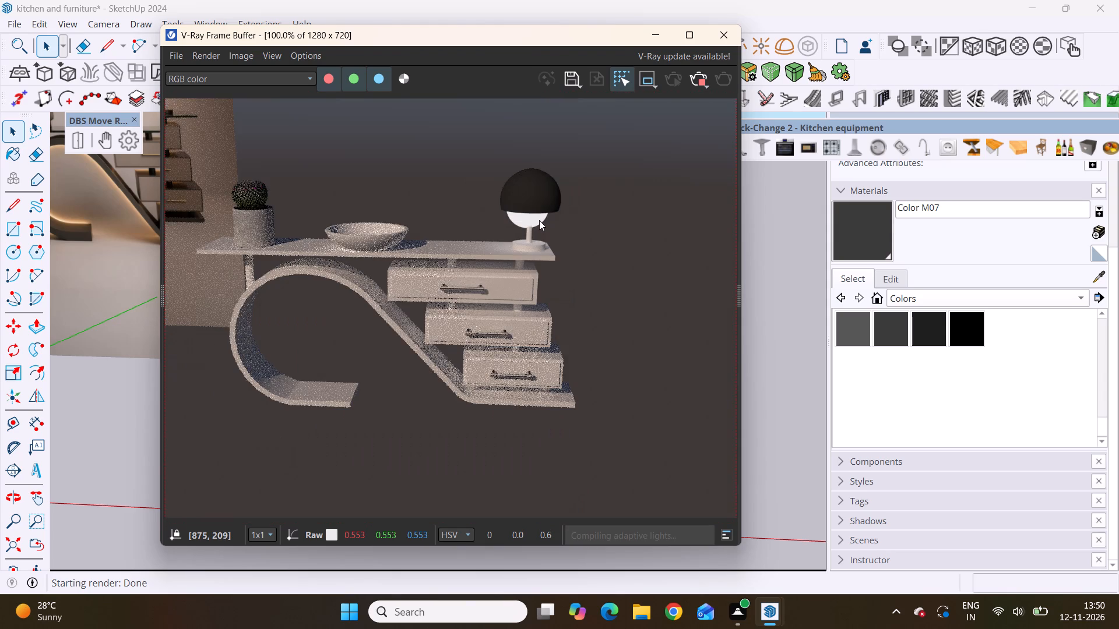
pyautogui.scroll(-1, 544, 226)
pyautogui.moveTo(499, 266); pyautogui.dragTo(617, 193, button='middle')
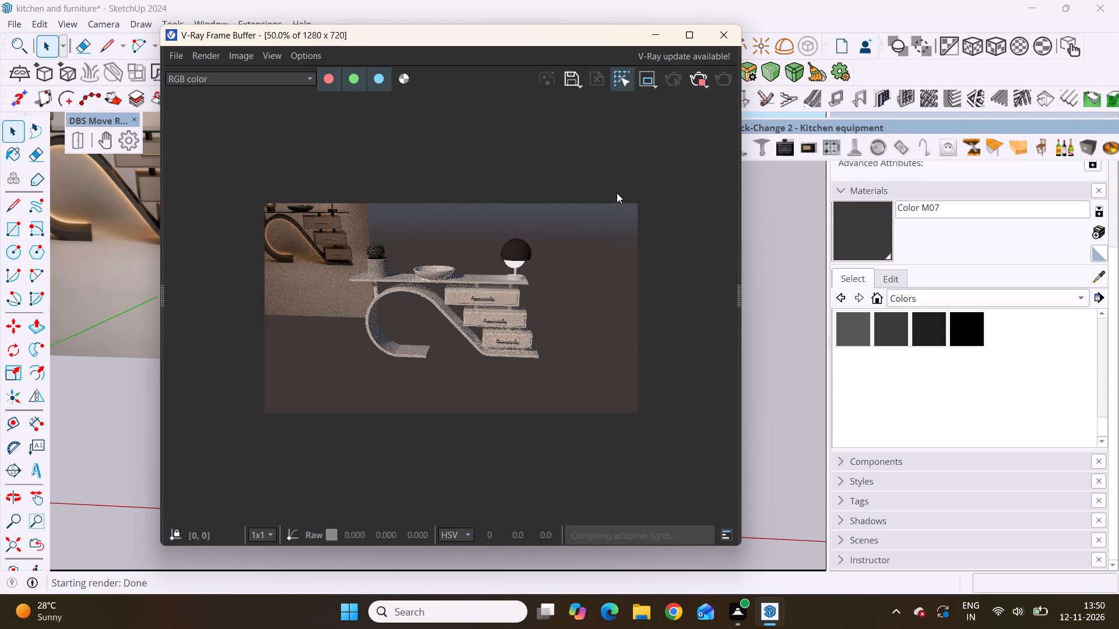
pyautogui.moveTo(617, 193); pyautogui.dragTo(617, 235, button='middle')
pyautogui.scroll(1, 499, 286)
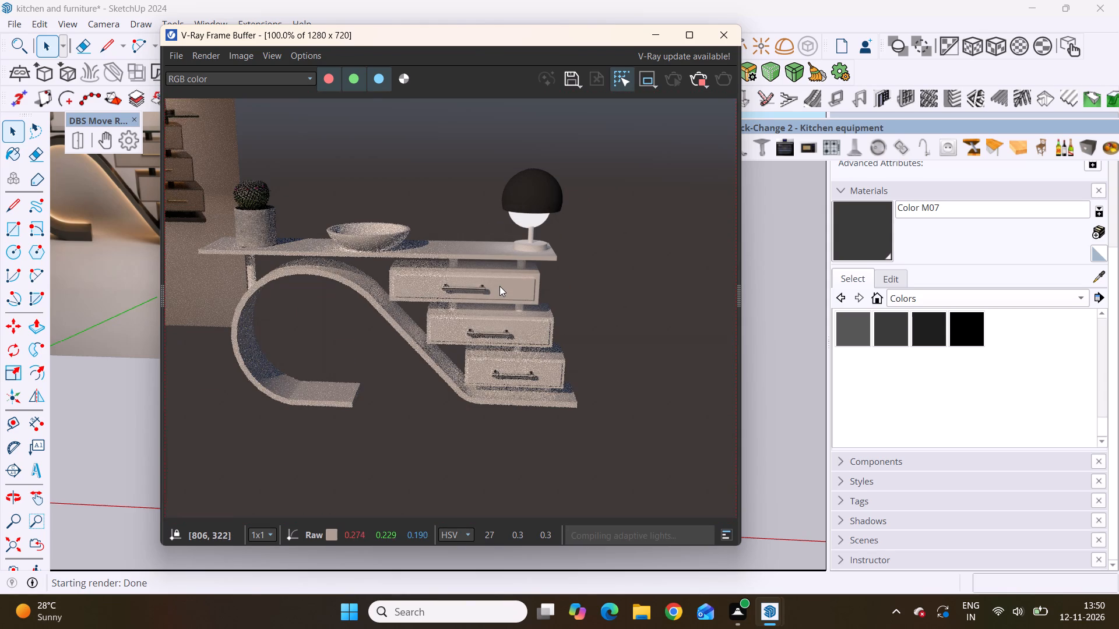
# Stop and rerun the interactive render, and check the lamp and drawers up close.
pyautogui.click(703, 83)
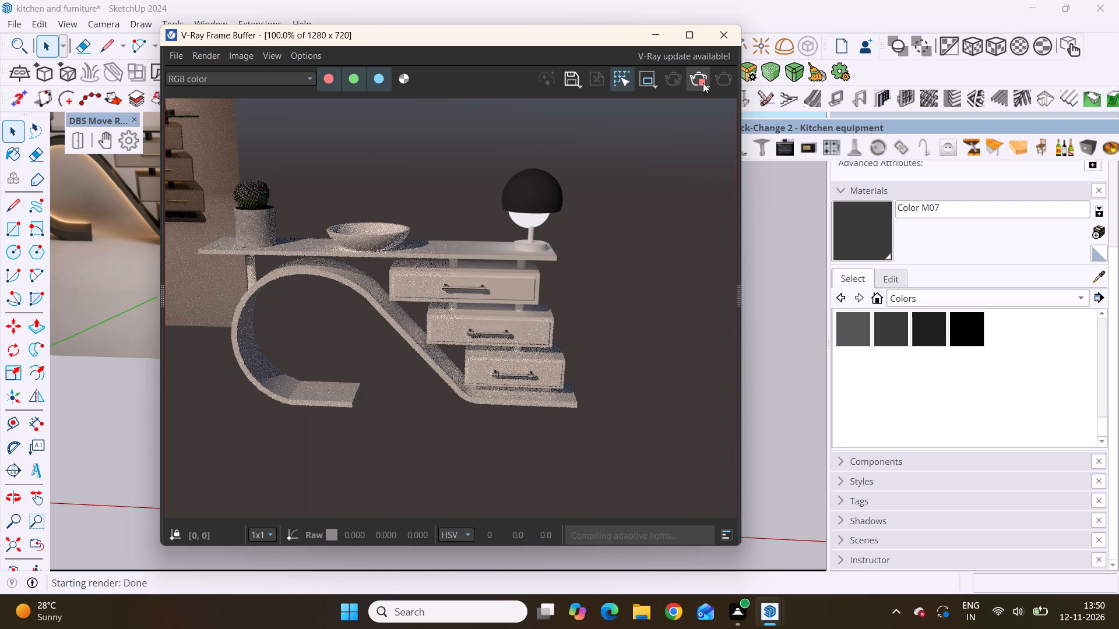
pyautogui.click(675, 83)
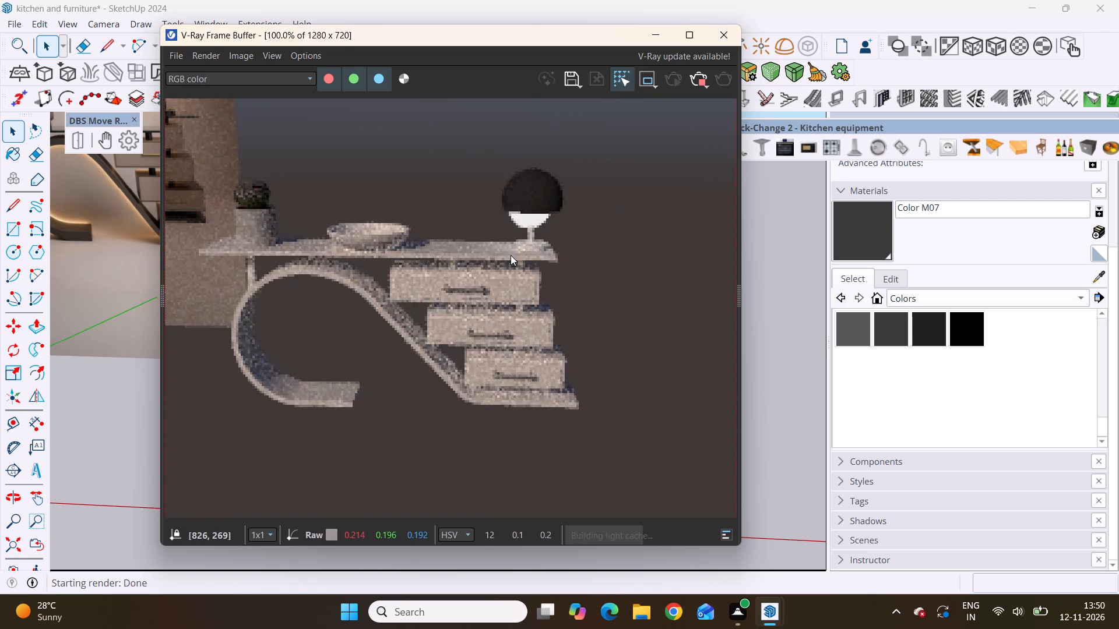
pyautogui.scroll(3, 515, 227)
pyautogui.scroll(-2, 515, 222)
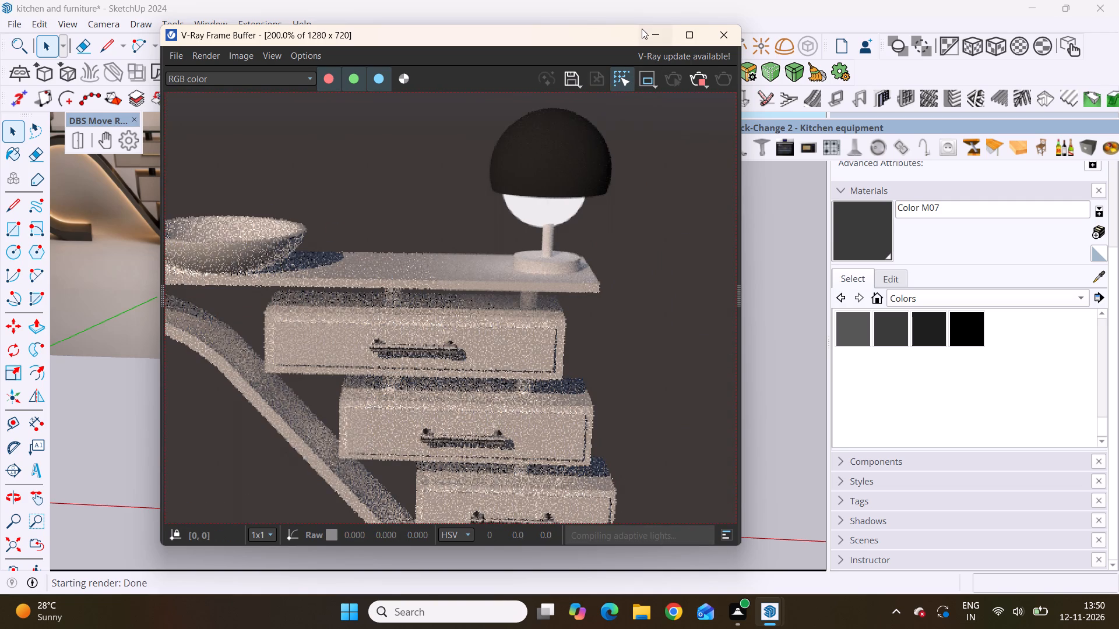
# Reposition the render window beside the console table so model and render can be compared.
pyautogui.moveTo(174, 30); pyautogui.dragTo(242, 61)
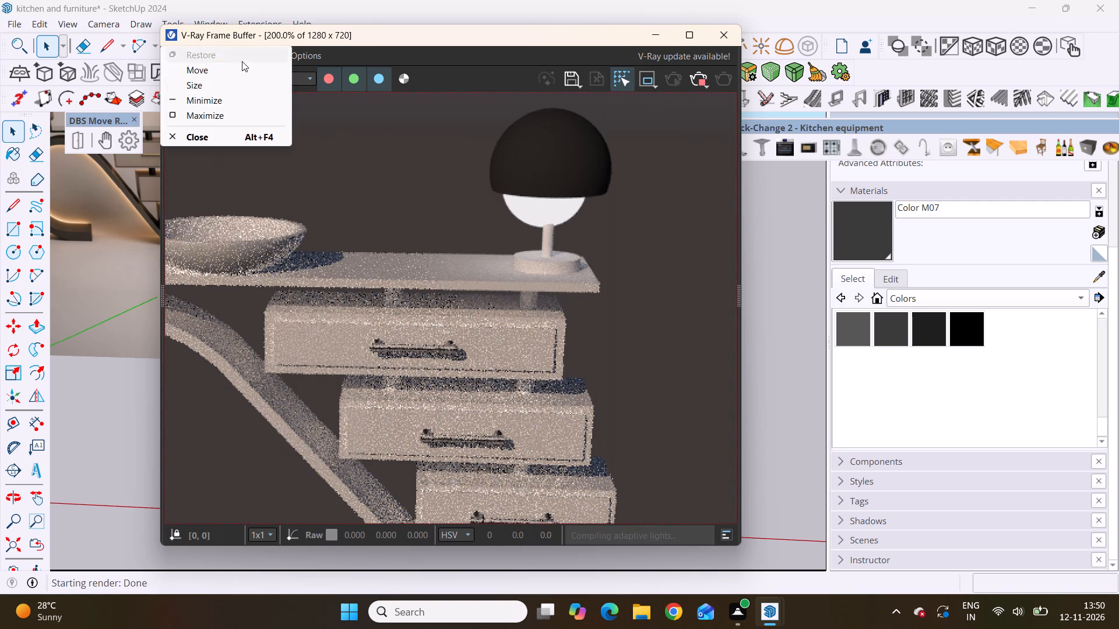
pyautogui.moveTo(242, 61); pyautogui.dragTo(409, 150)
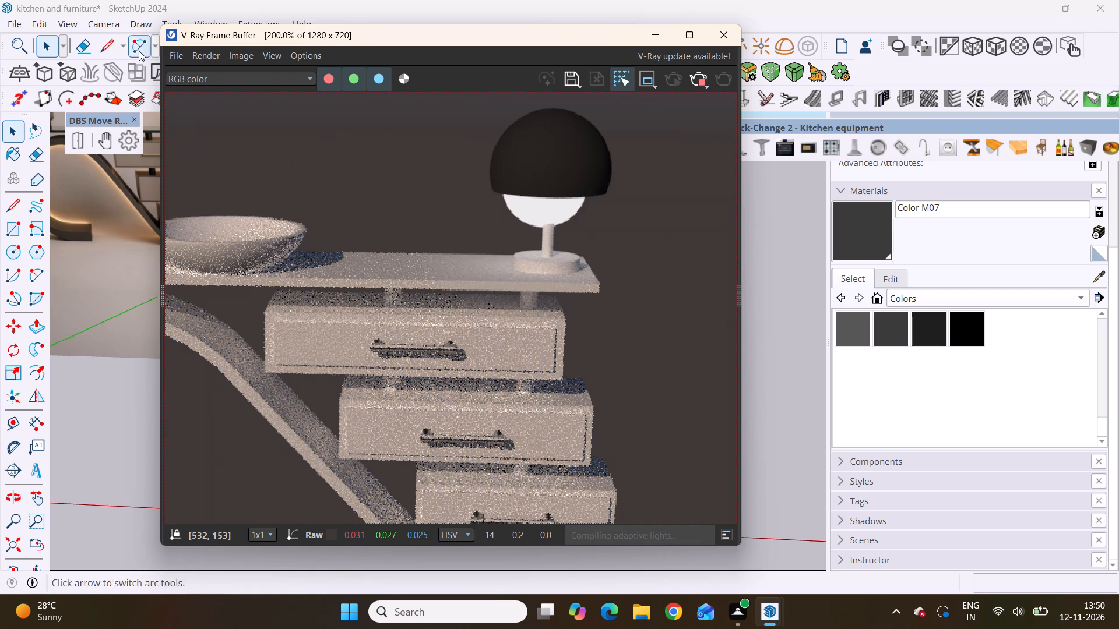
pyautogui.moveTo(166, 41); pyautogui.dragTo(240, 68)
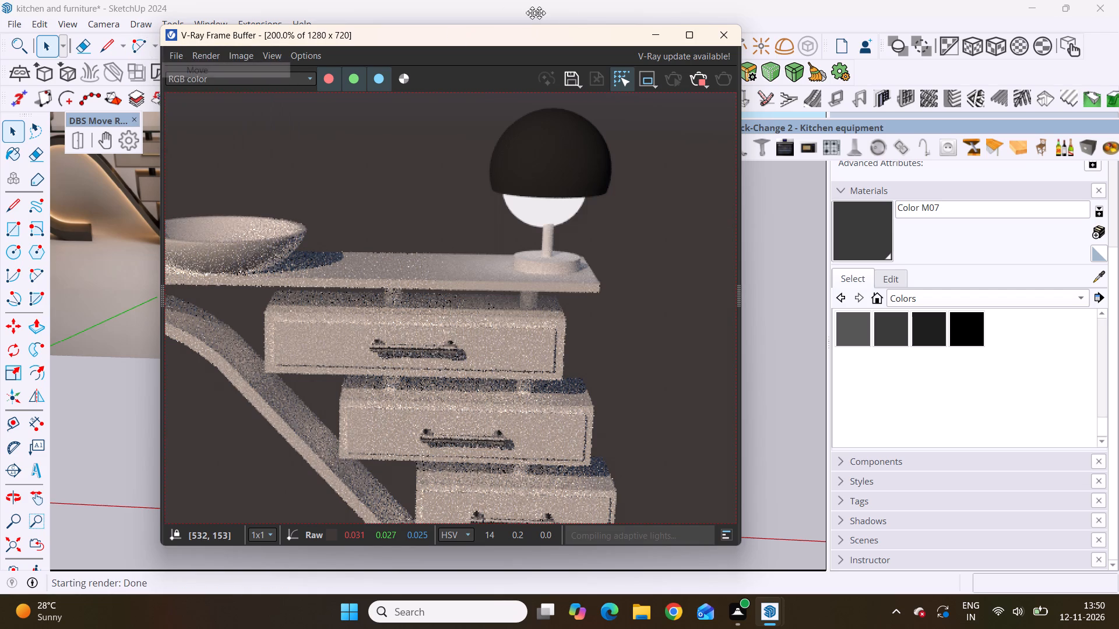
pyautogui.moveTo(698, 44); pyautogui.dragTo(1118, 154)
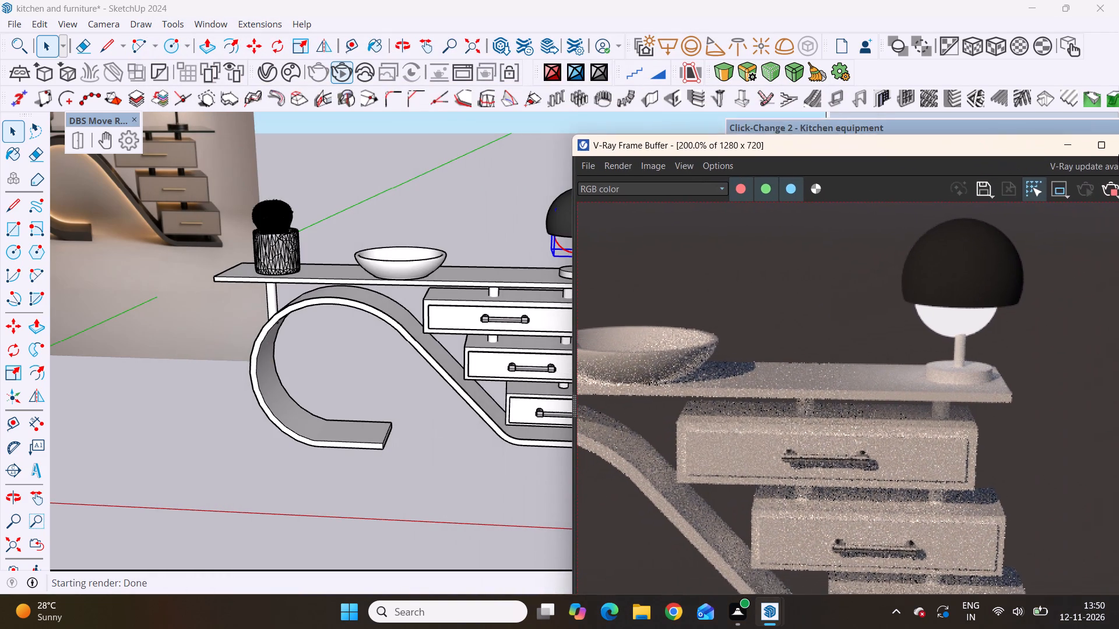
pyautogui.moveTo(1118, 154); pyautogui.dragTo(1118, 147)
# Get the V-Ray Frame Buffer out of the way to clear the model view around the lamp.
pyautogui.scroll(-6, 403, 316)
pyautogui.scroll(3, 467, 320)
pyautogui.scroll(5, 523, 285)
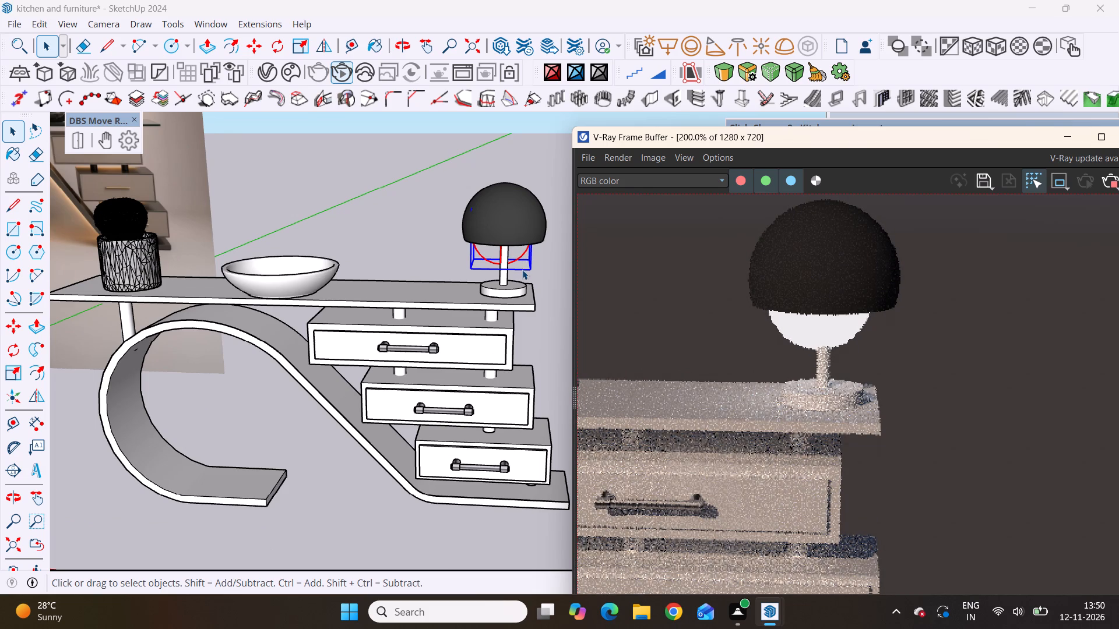
pyautogui.press('m')
pyautogui.press('m')
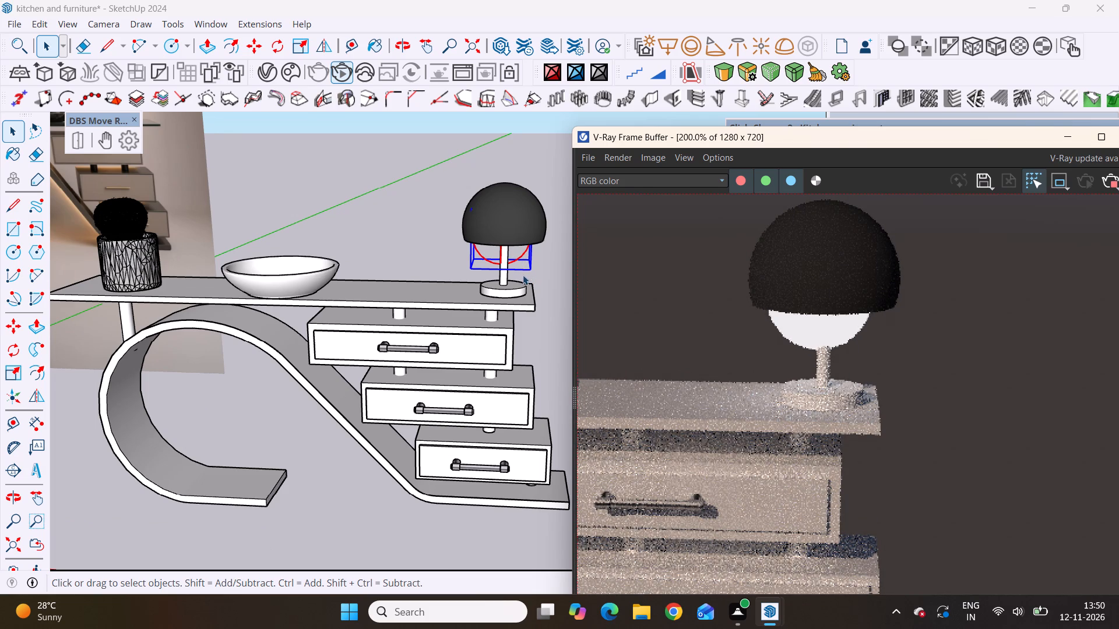
pyautogui.click(529, 270)
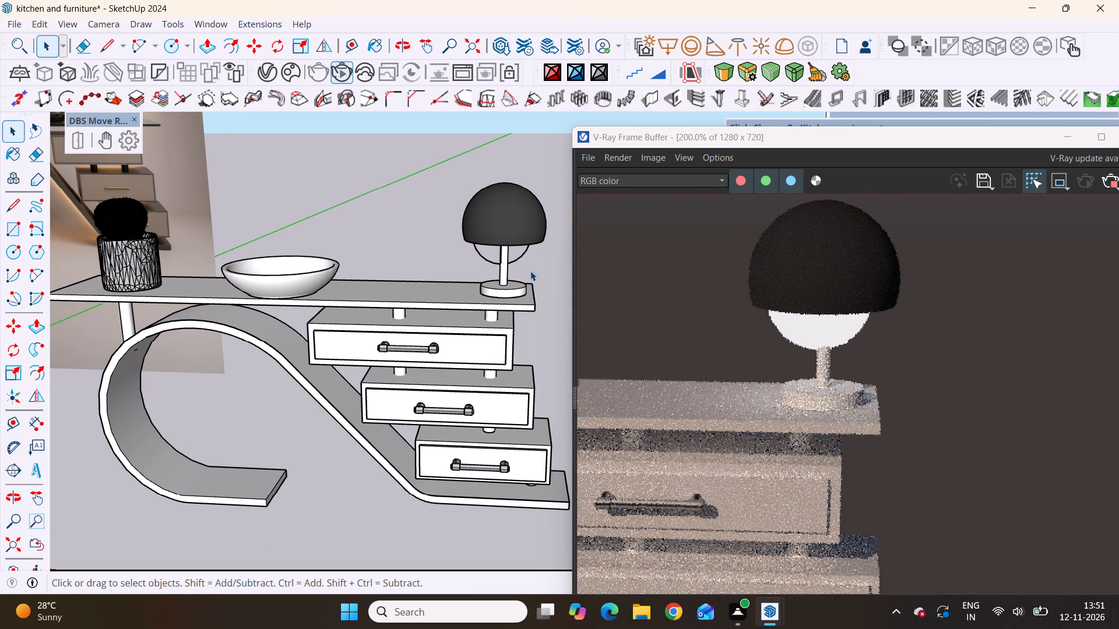
pyautogui.click(519, 249)
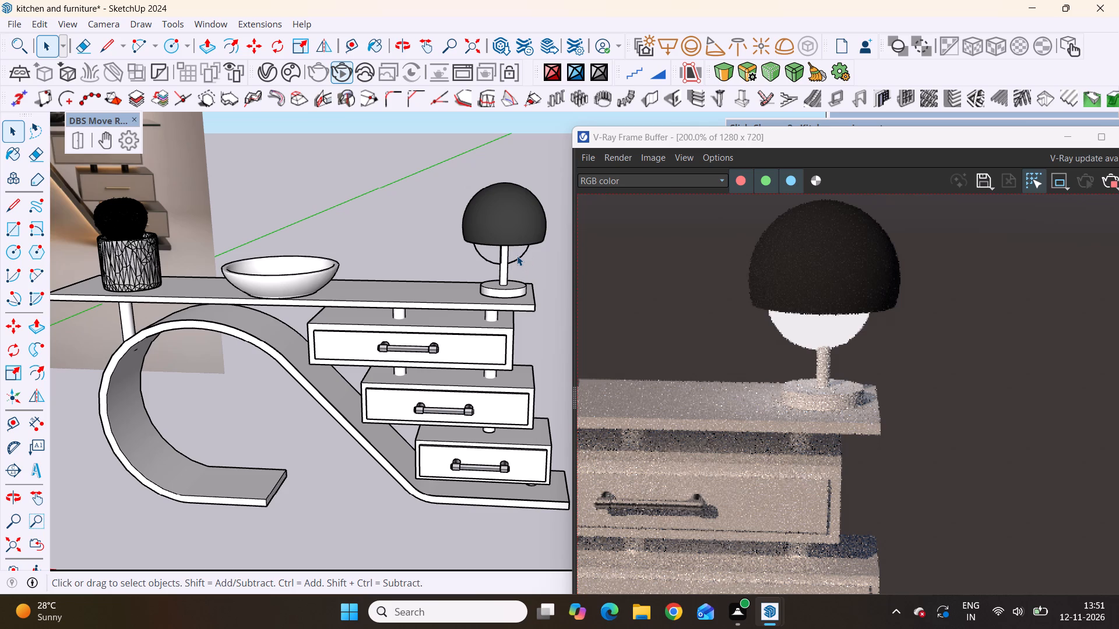
pyautogui.click(517, 256)
pyautogui.doubleClick(517, 256)
pyautogui.click(397, 216)
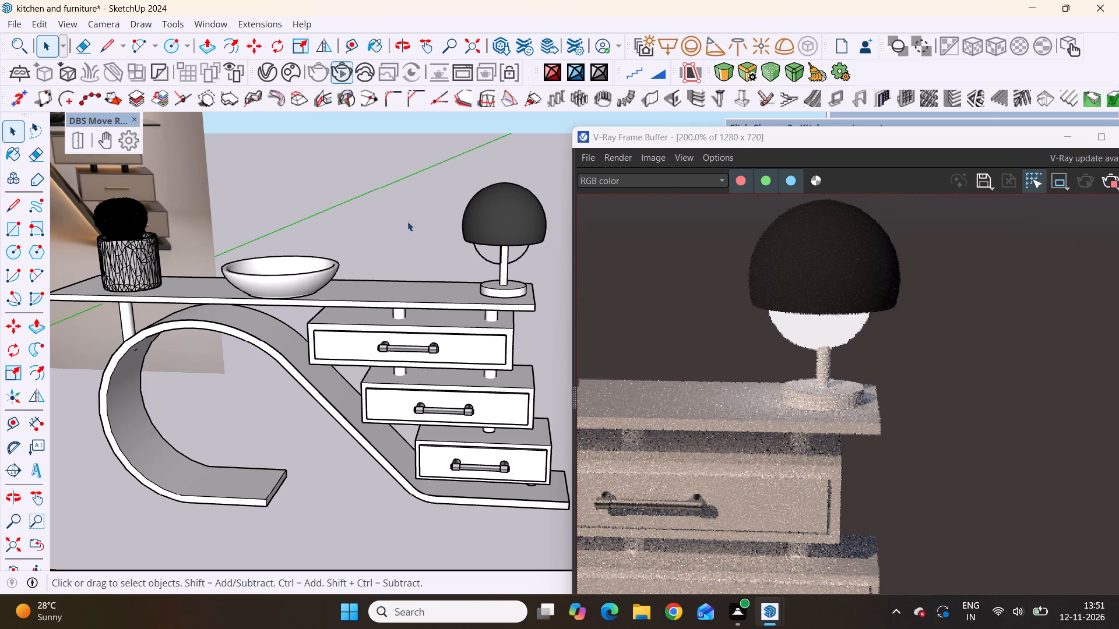
pyautogui.click(1061, 129)
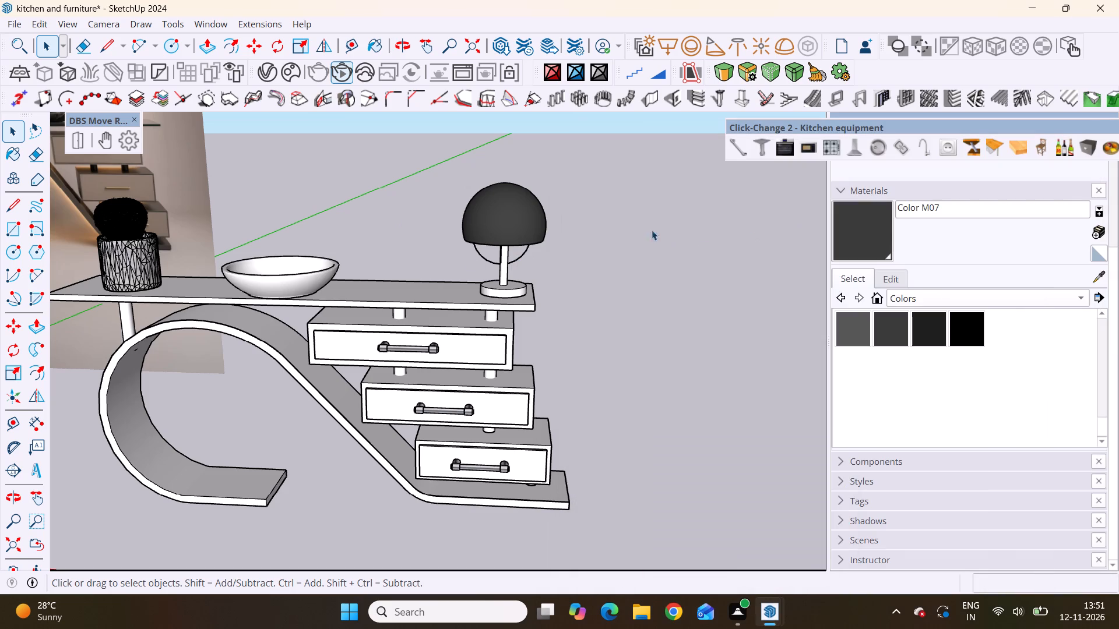
# Move the lamp's Sphere Light about 7 3/16" so that less of it shows below the lampshade.
pyautogui.scroll(3, 512, 287)
pyautogui.click(522, 243)
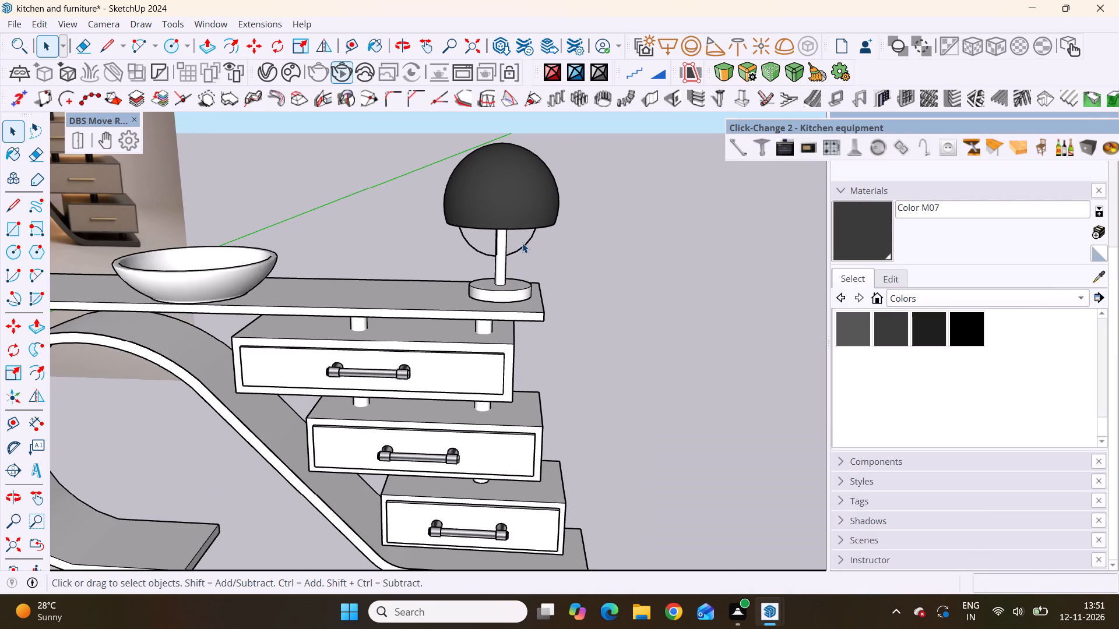
pyautogui.doubleClick(528, 245)
pyautogui.click(624, 252)
pyautogui.click(516, 252)
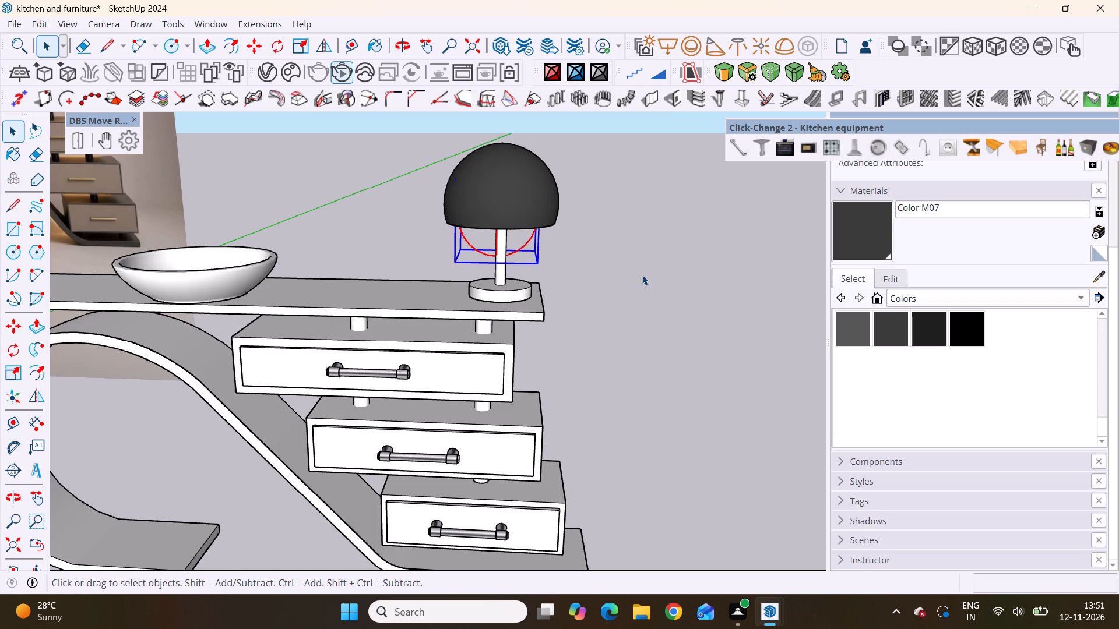
pyautogui.press('m')
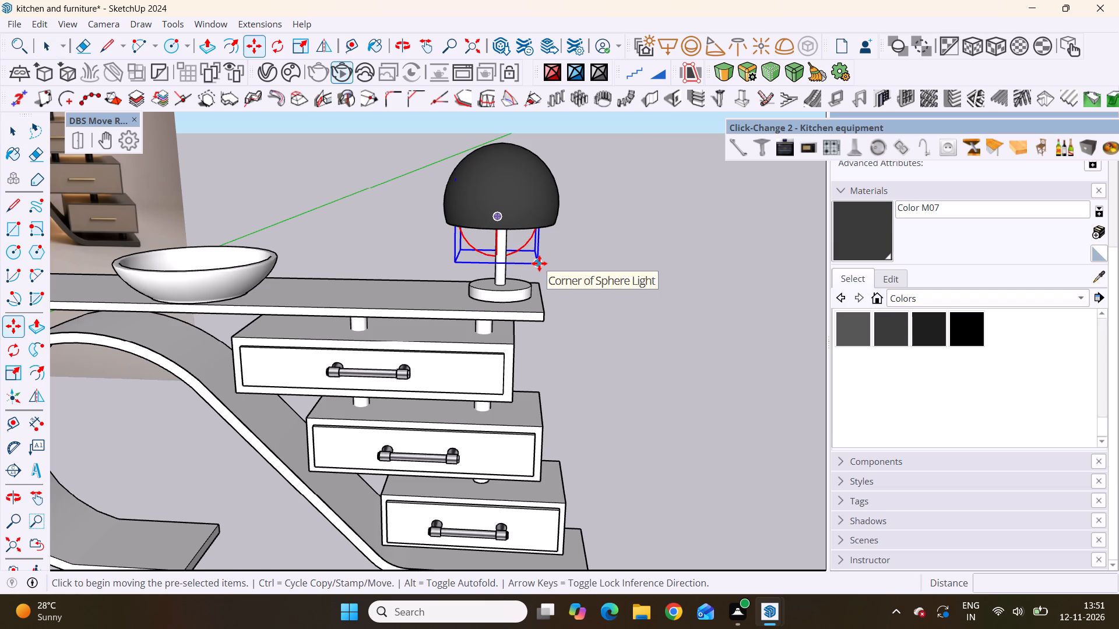
pyautogui.moveTo(539, 262); pyautogui.dragTo(545, 249)
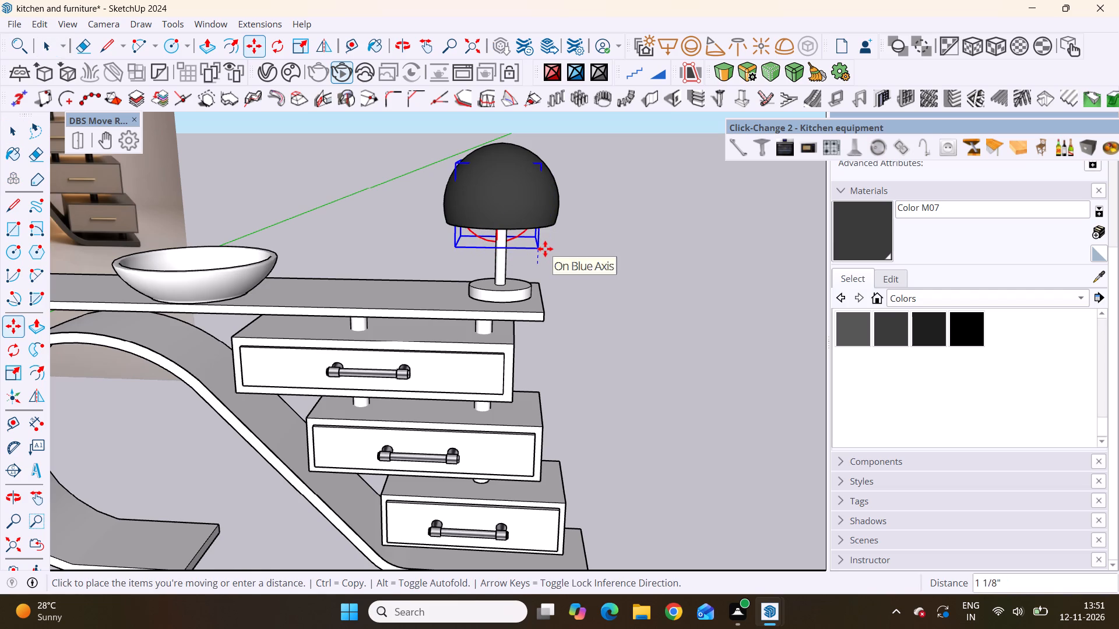
pyautogui.moveTo(545, 249); pyautogui.dragTo(541, 248)
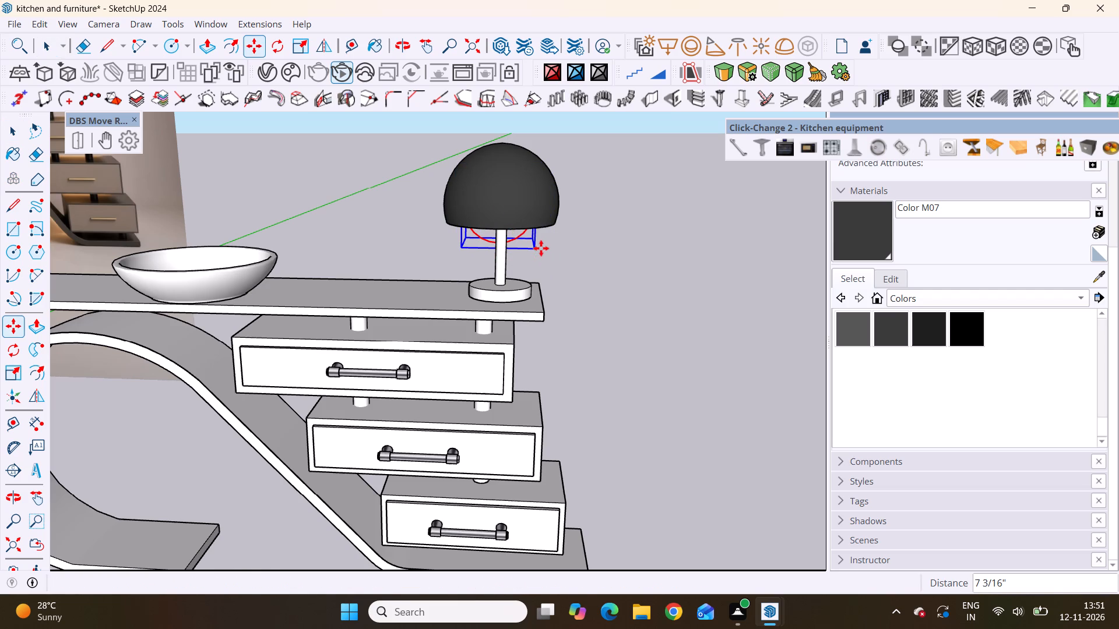
# Shift the Sphere Light again until its lower edge lines up with the lampshade's rim in the view.
pyautogui.scroll(3, 516, 256)
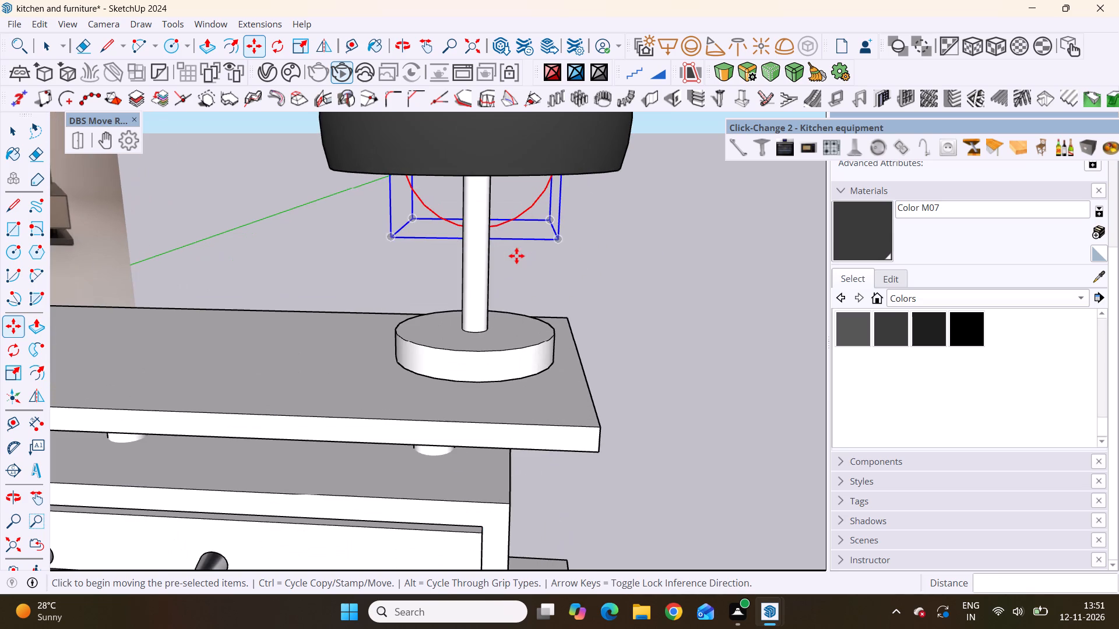
pyautogui.moveTo(559, 238); pyautogui.dragTo(559, 224)
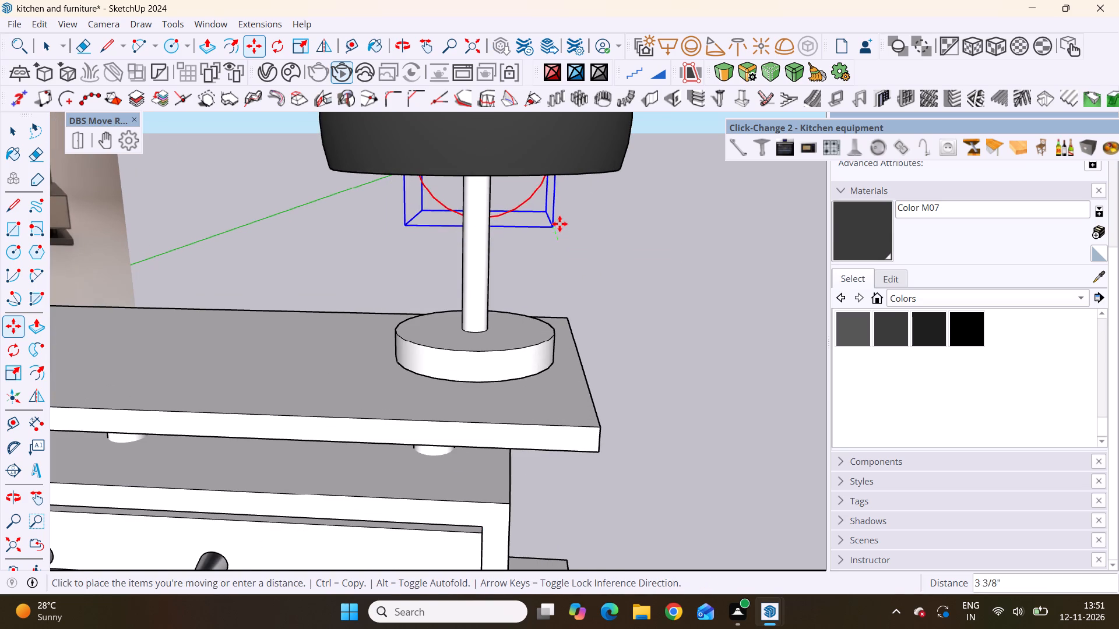
pyautogui.moveTo(559, 224); pyautogui.dragTo(561, 207)
pyautogui.press('space')
pyautogui.scroll(-4, 575, 267)
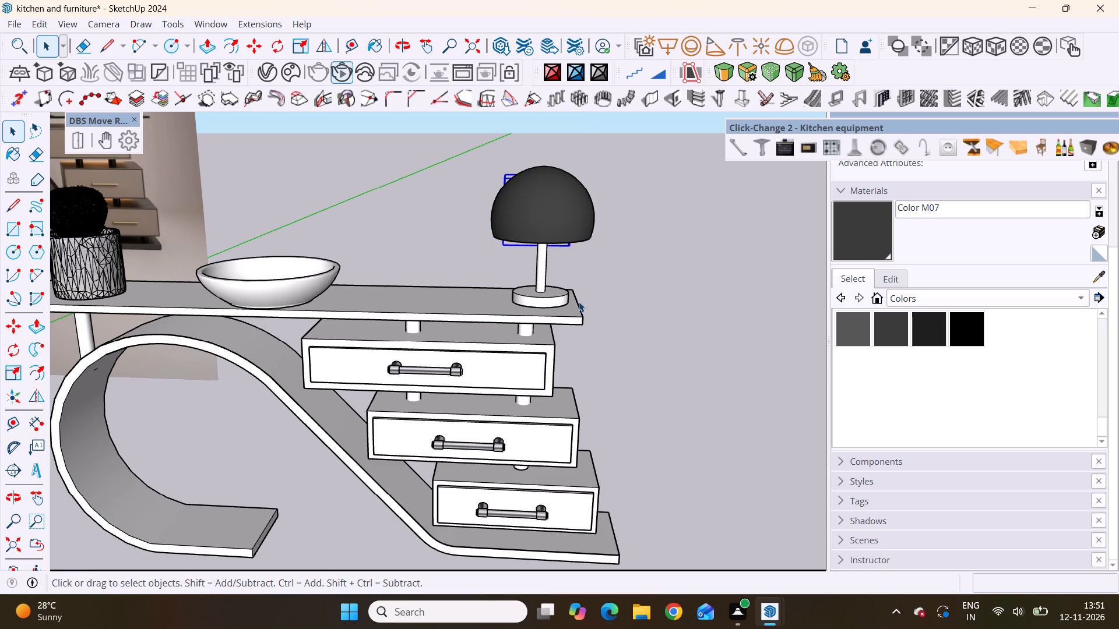
pyautogui.scroll(-3, 568, 278)
pyautogui.scroll(-2, 517, 378)
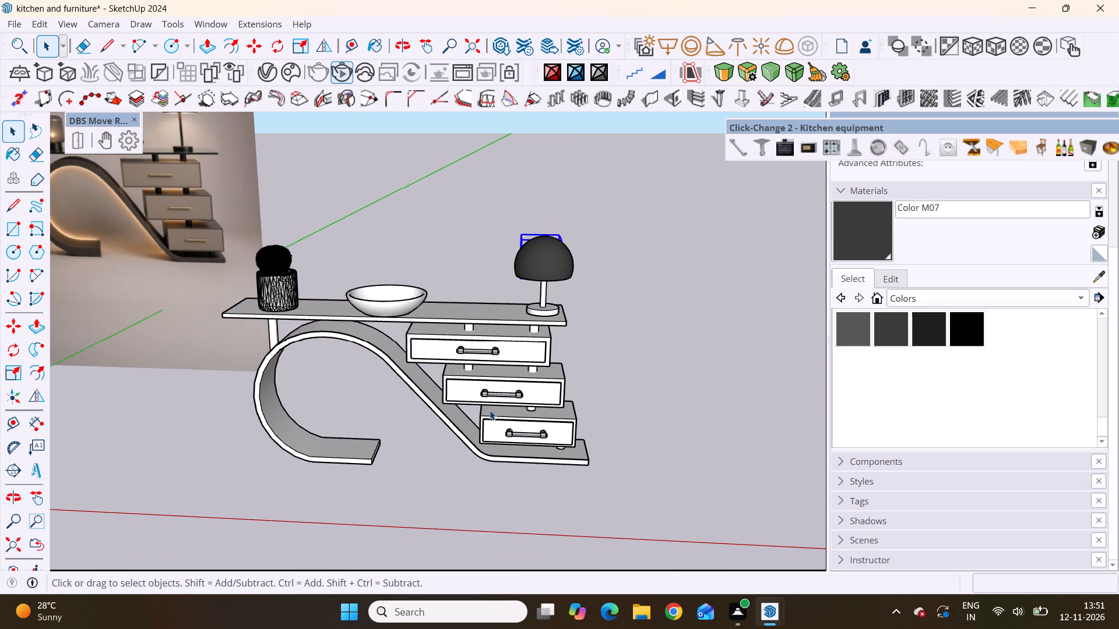
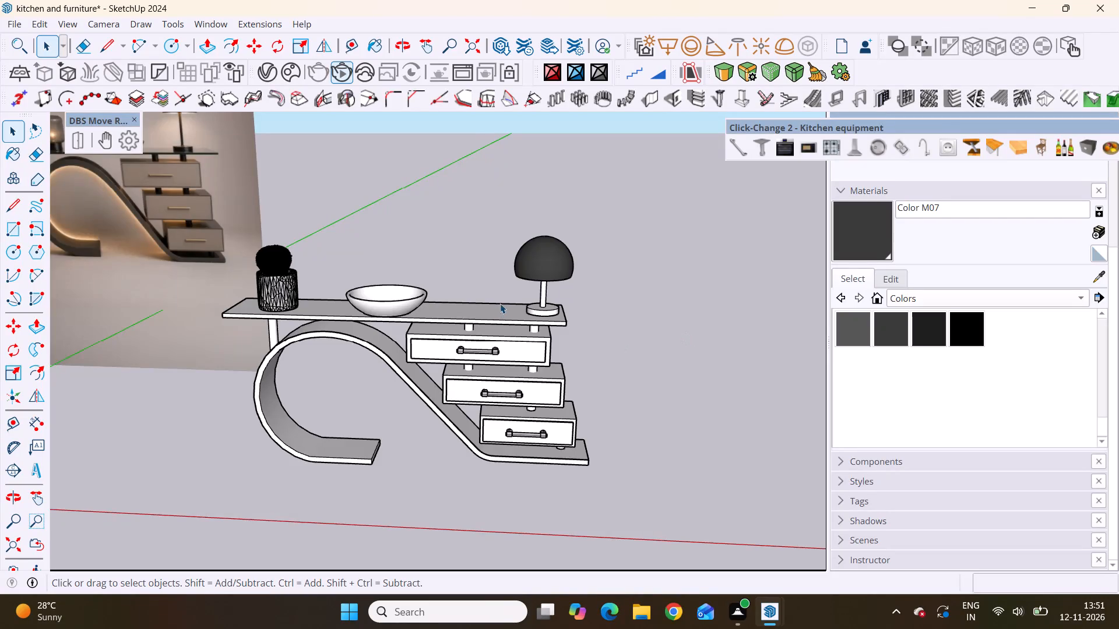
# Restart the interactive render and examine the light around the lamp, bowl and drawers up close.
pyautogui.scroll(1, 506, 303)
pyautogui.scroll(2, 603, 276)
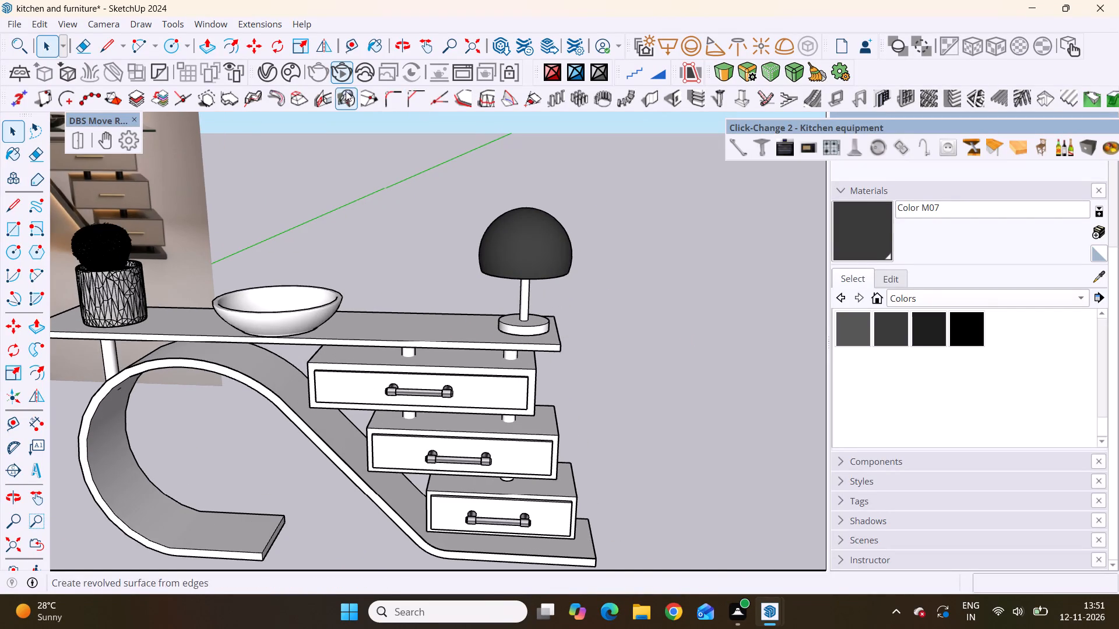
pyautogui.click(334, 78)
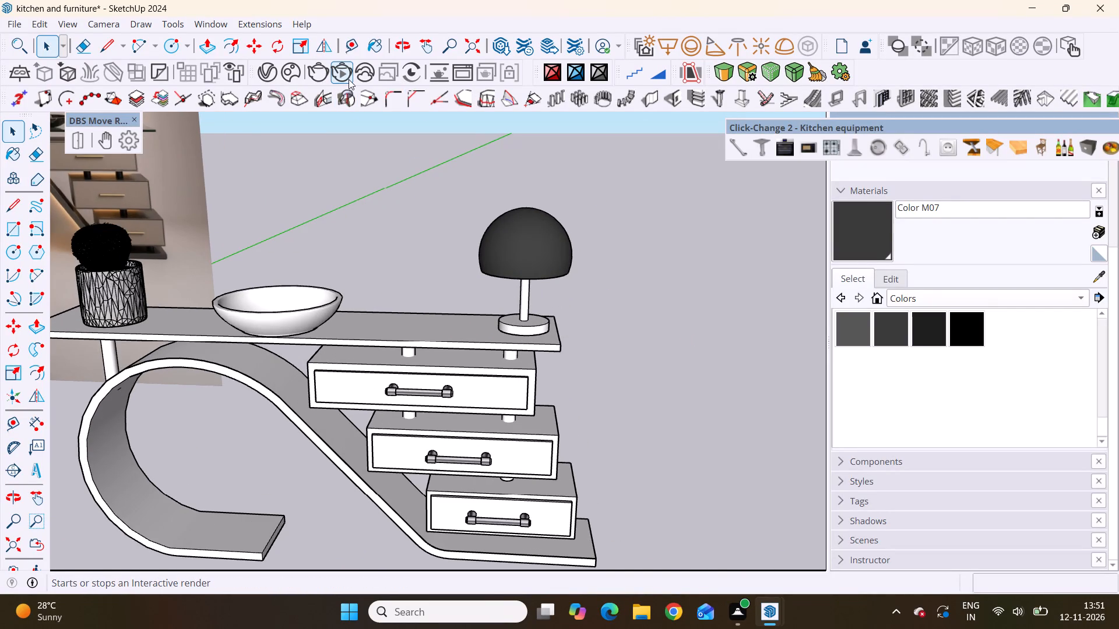
pyautogui.click(335, 76)
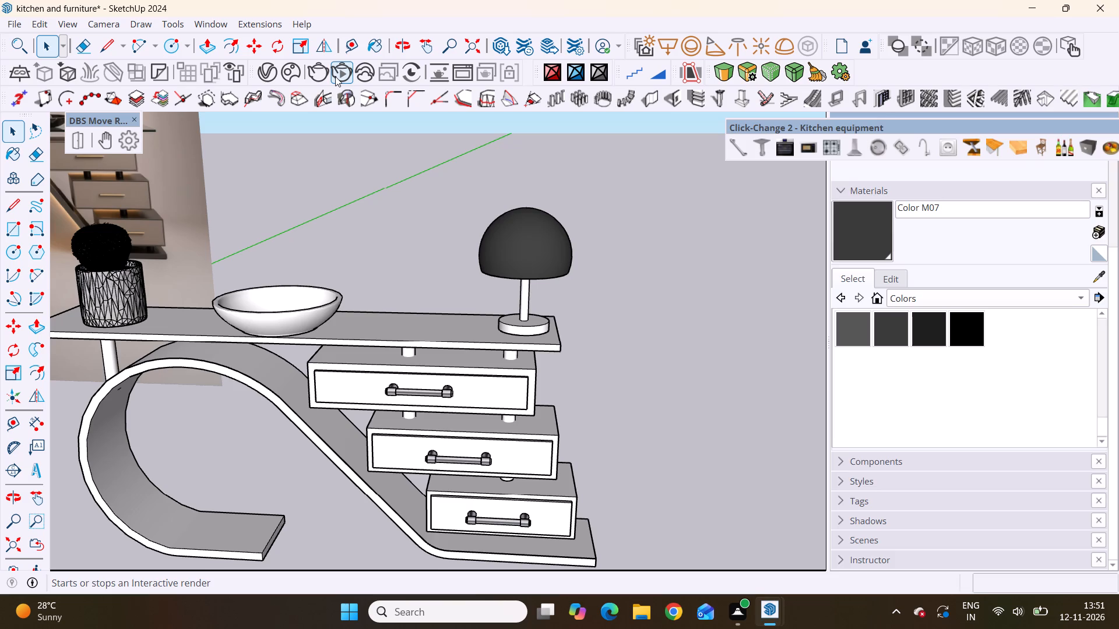
pyautogui.scroll(-1, 642, 340)
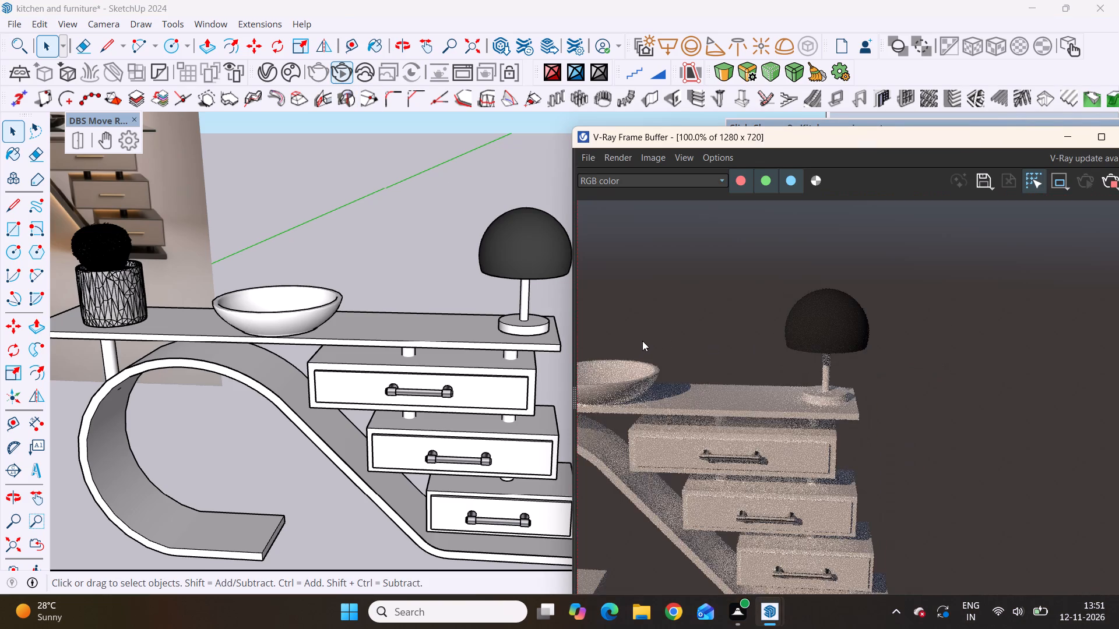
pyautogui.scroll(-4, 642, 341)
pyautogui.scroll(2, 878, 473)
pyautogui.scroll(3, 859, 423)
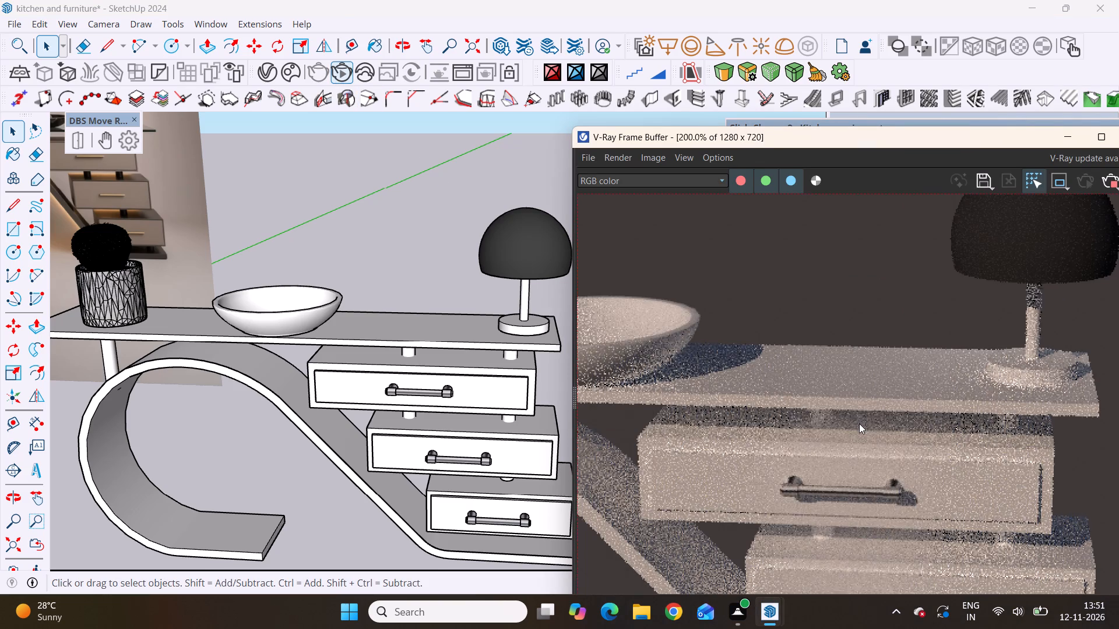
pyautogui.scroll(-1, 859, 423)
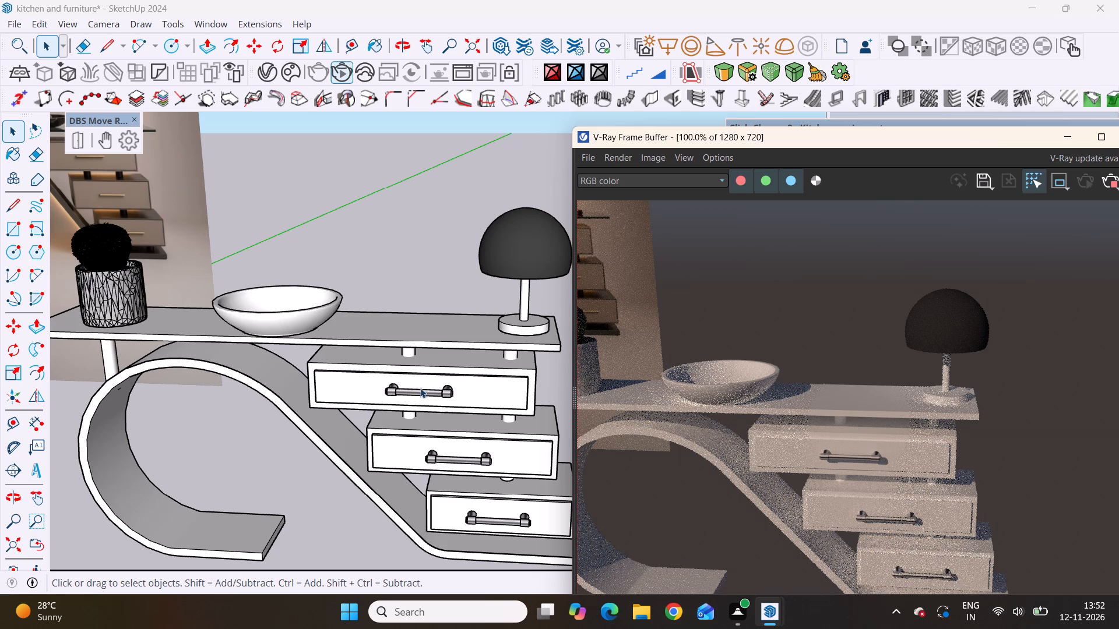
# Set the lamp's Sphere Light size to 20.6 in the V-Ray Asset Editor.
pyautogui.click(266, 68)
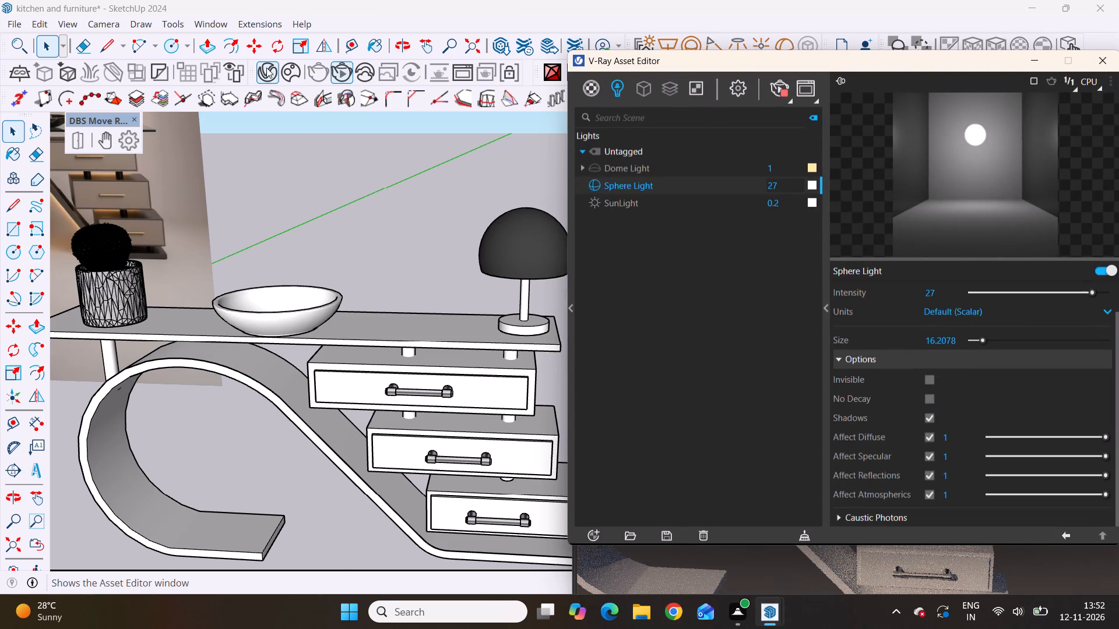
pyautogui.scroll(-3, 907, 305)
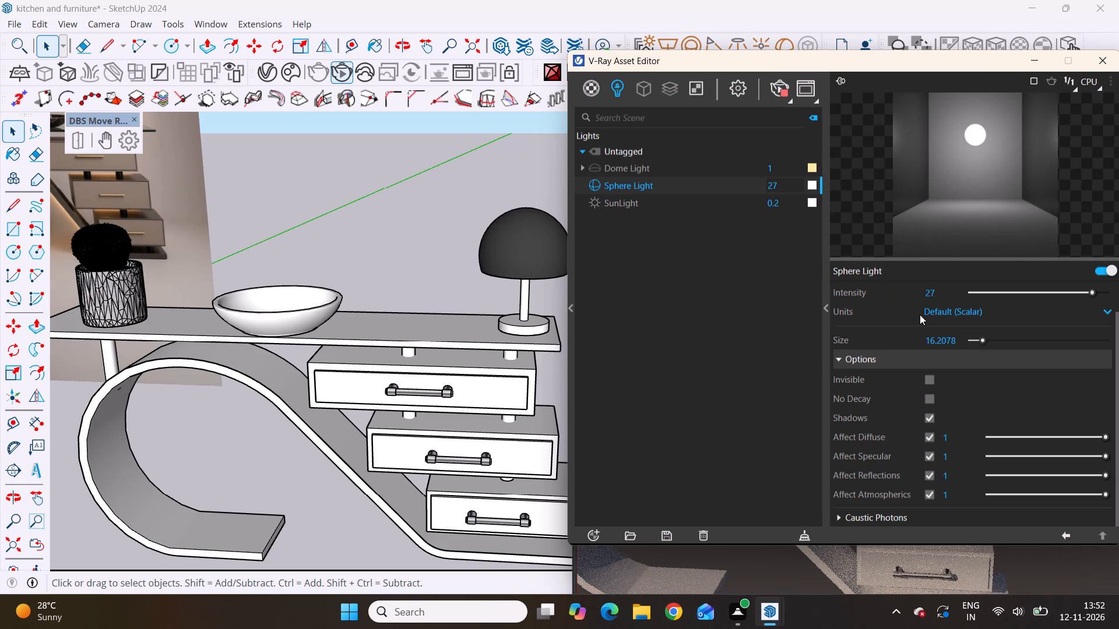
pyautogui.scroll(-3, 920, 314)
pyautogui.scroll(1, 935, 352)
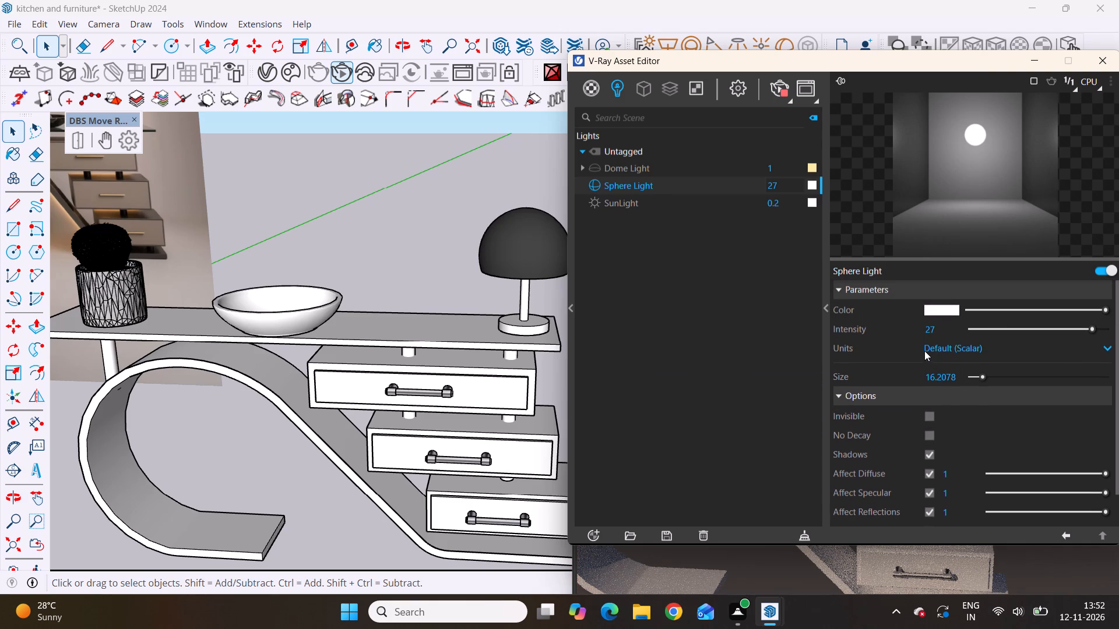
pyautogui.moveTo(1106, 310); pyautogui.dragTo(1118, 316)
pyautogui.moveTo(980, 378); pyautogui.dragTo(1008, 382)
pyautogui.moveTo(1004, 377); pyautogui.dragTo(974, 391)
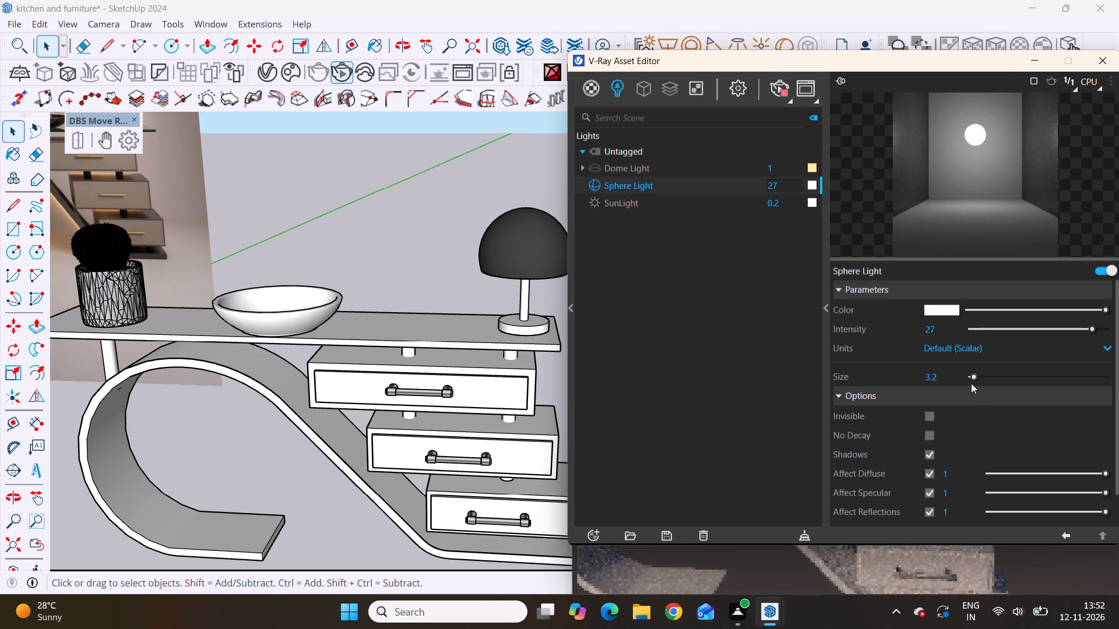
pyautogui.moveTo(974, 381); pyautogui.dragTo(986, 383)
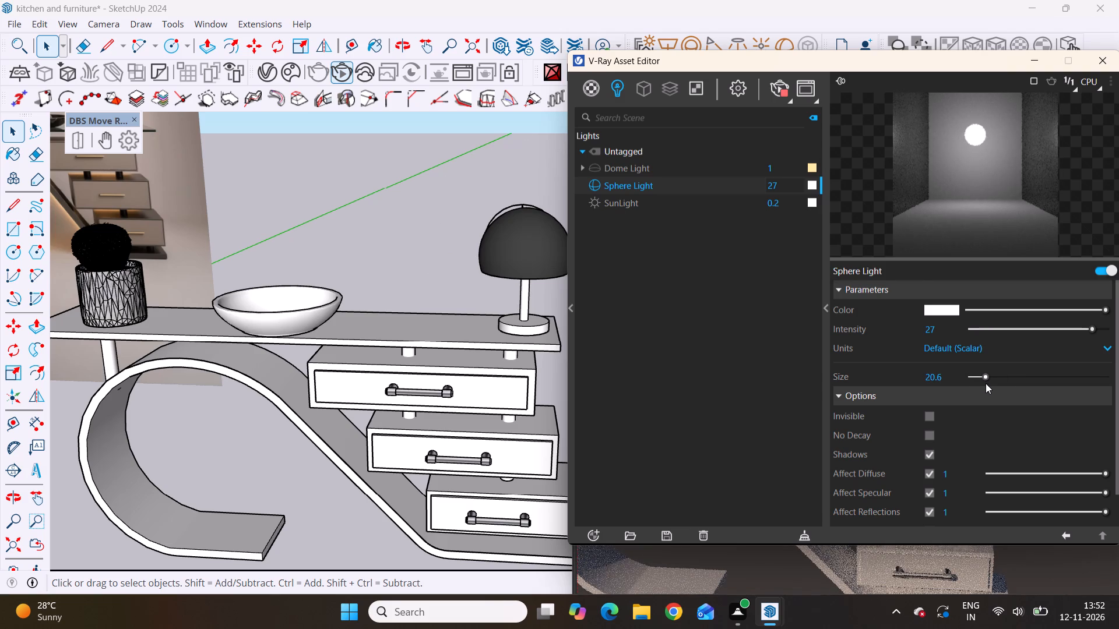
pyautogui.scroll(-5, 781, 336)
# Make the Sphere Light invisible in its options.
pyautogui.click(926, 421)
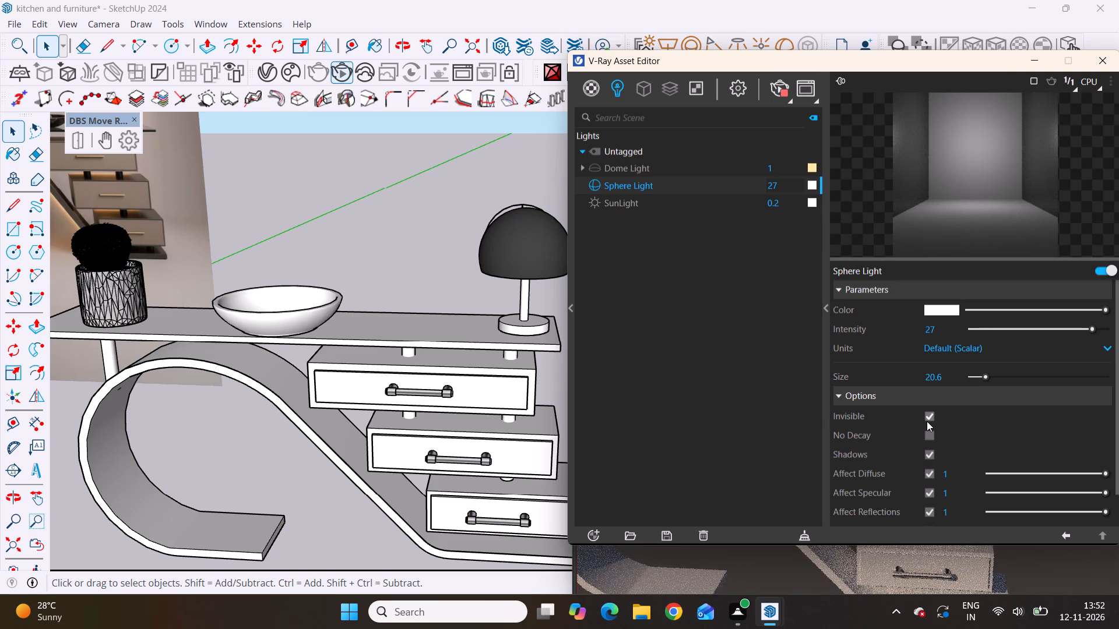
pyautogui.click(926, 421)
pyautogui.click(927, 421)
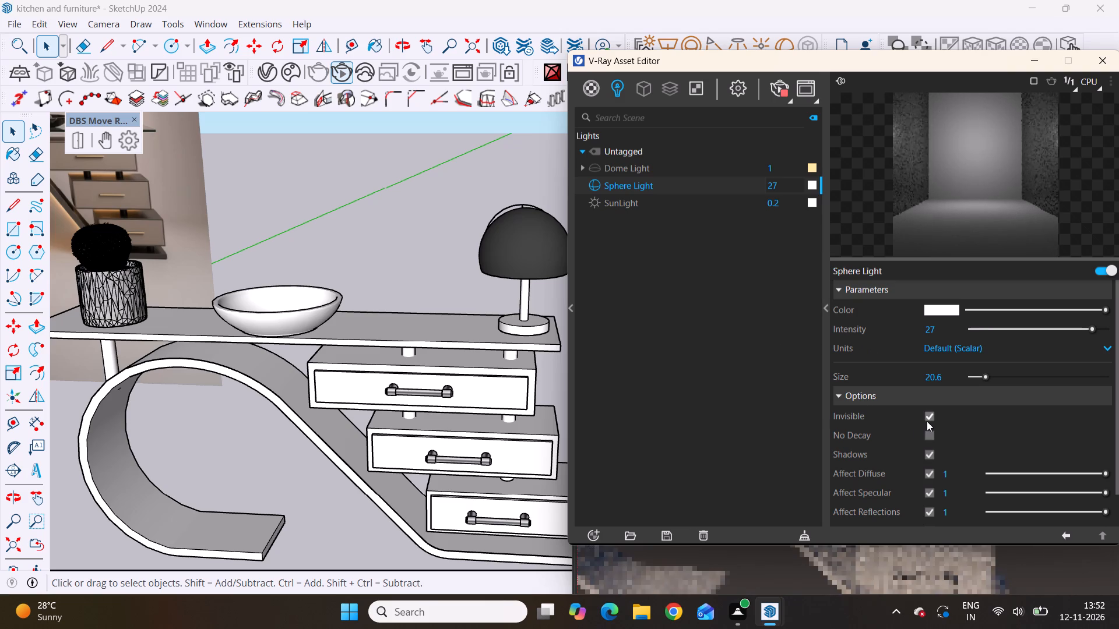
# Restart the interactive render and examine how the lamp and console table look with the new Sphere Light settings.
pyautogui.click(783, 100)
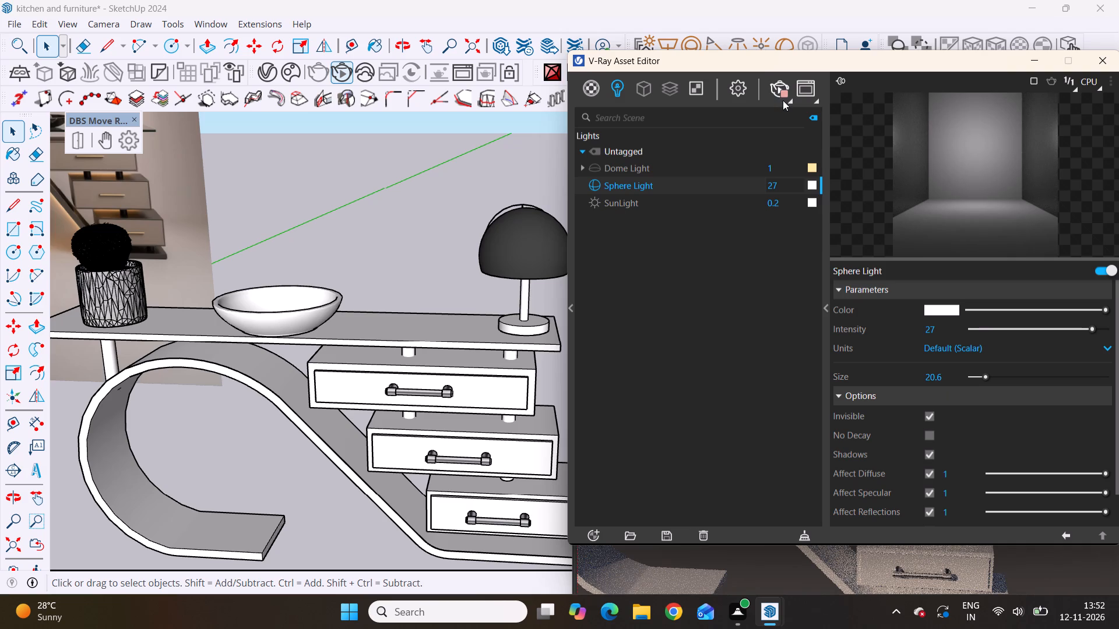
pyautogui.click(789, 104)
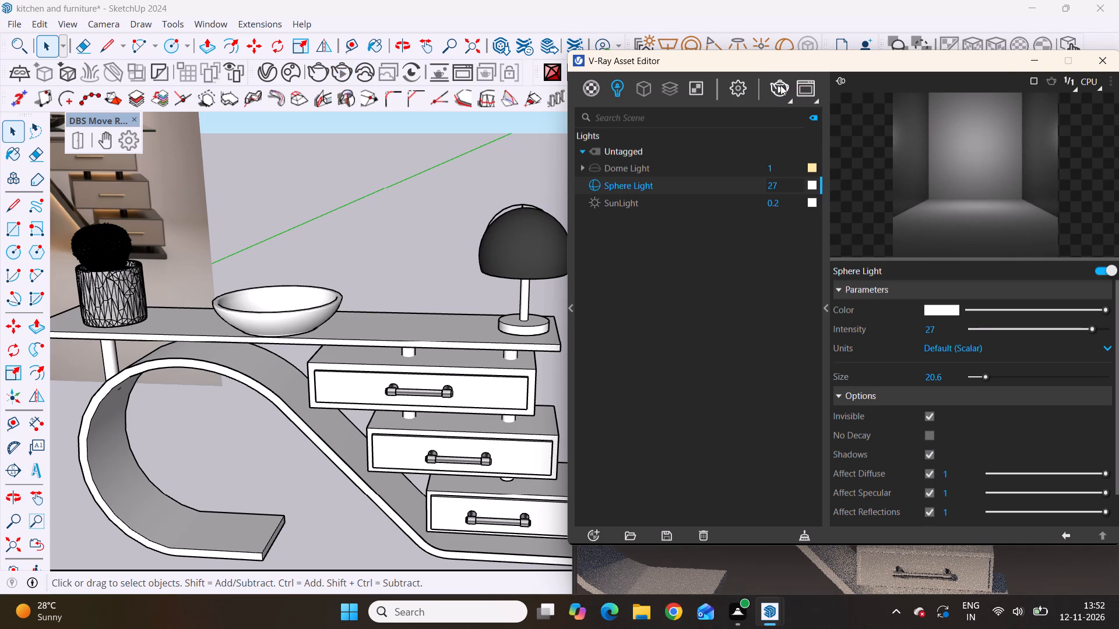
pyautogui.click(780, 84)
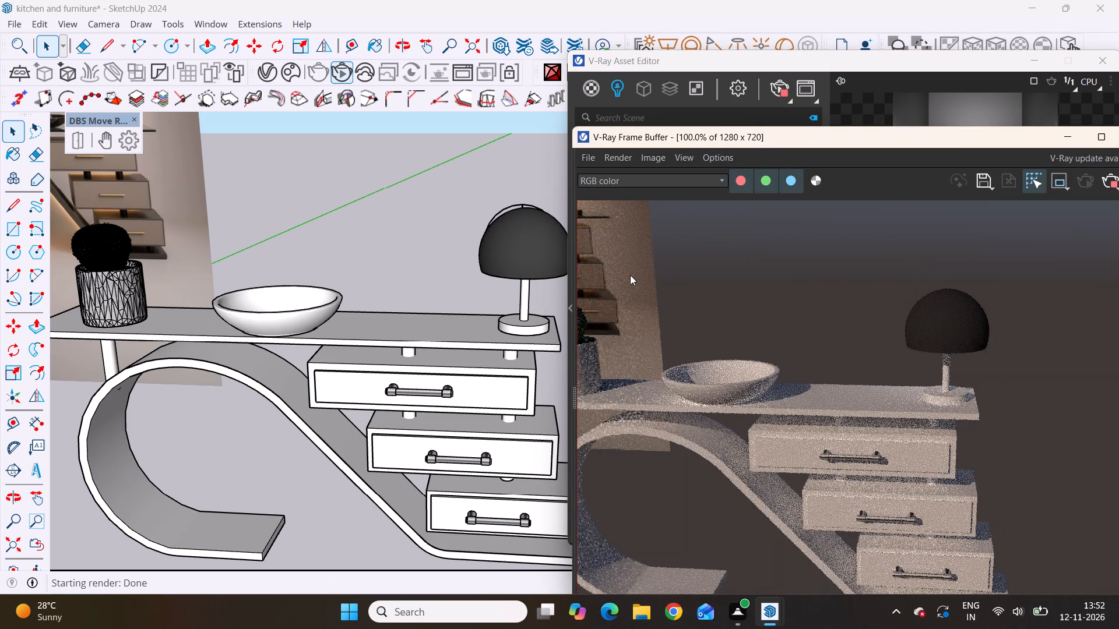
pyautogui.scroll(-3, 624, 273)
pyautogui.scroll(3, 896, 418)
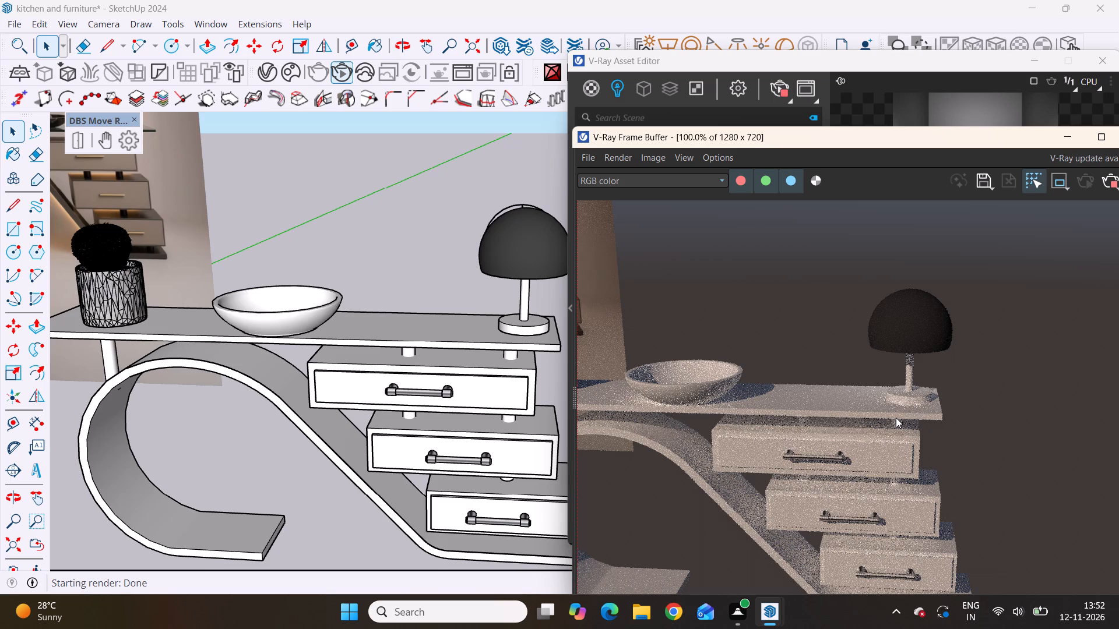
pyautogui.scroll(-2, 896, 418)
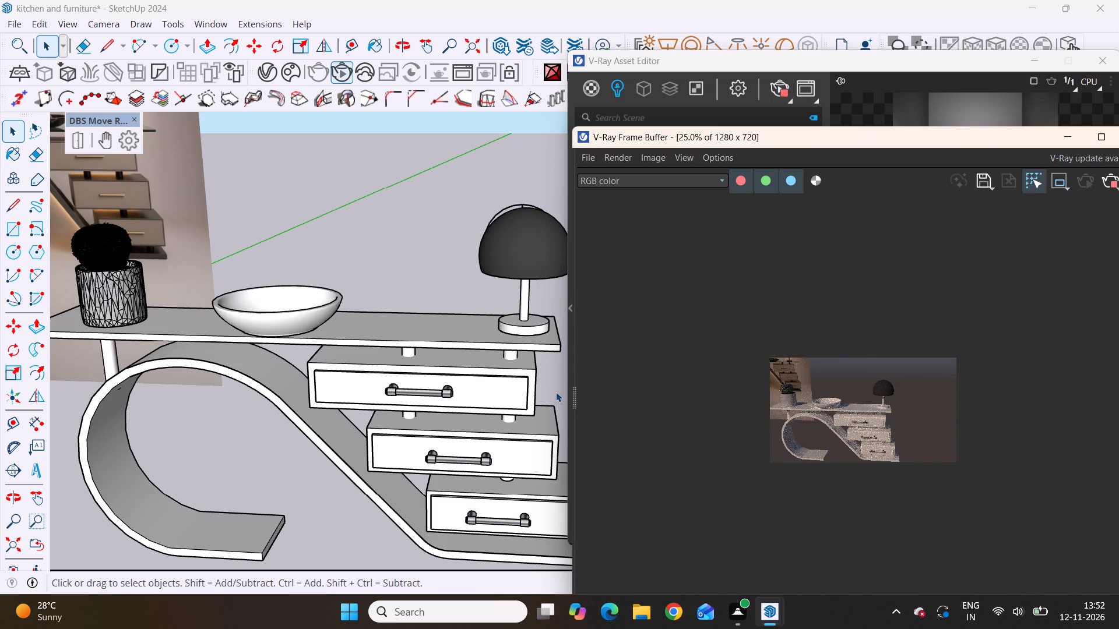
pyautogui.click(568, 310)
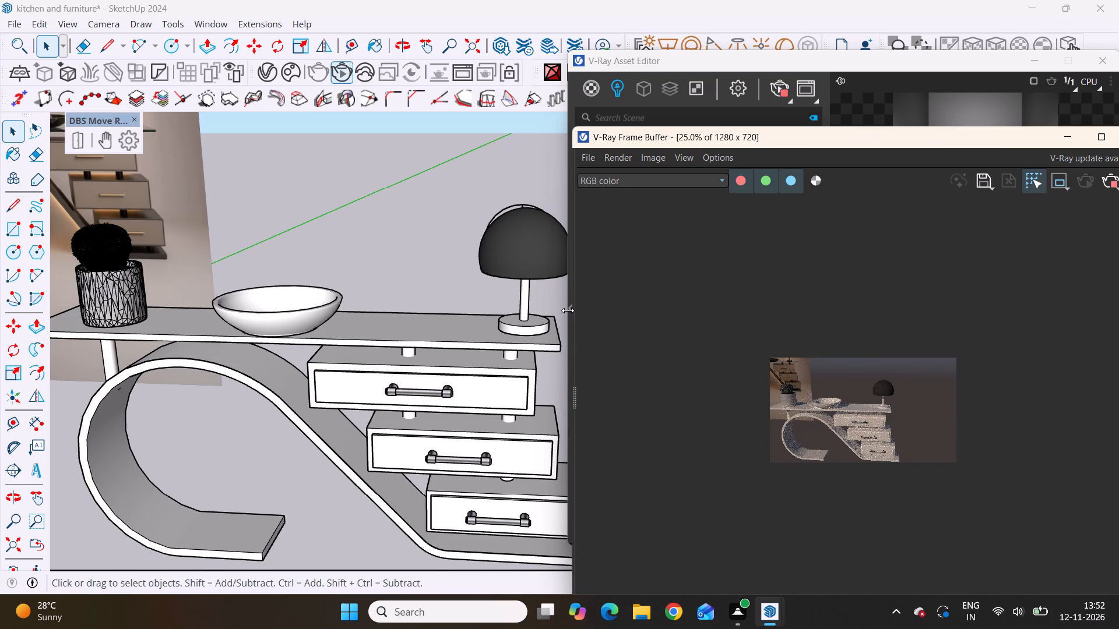
pyautogui.click(573, 307)
pyautogui.scroll(-5, 438, 339)
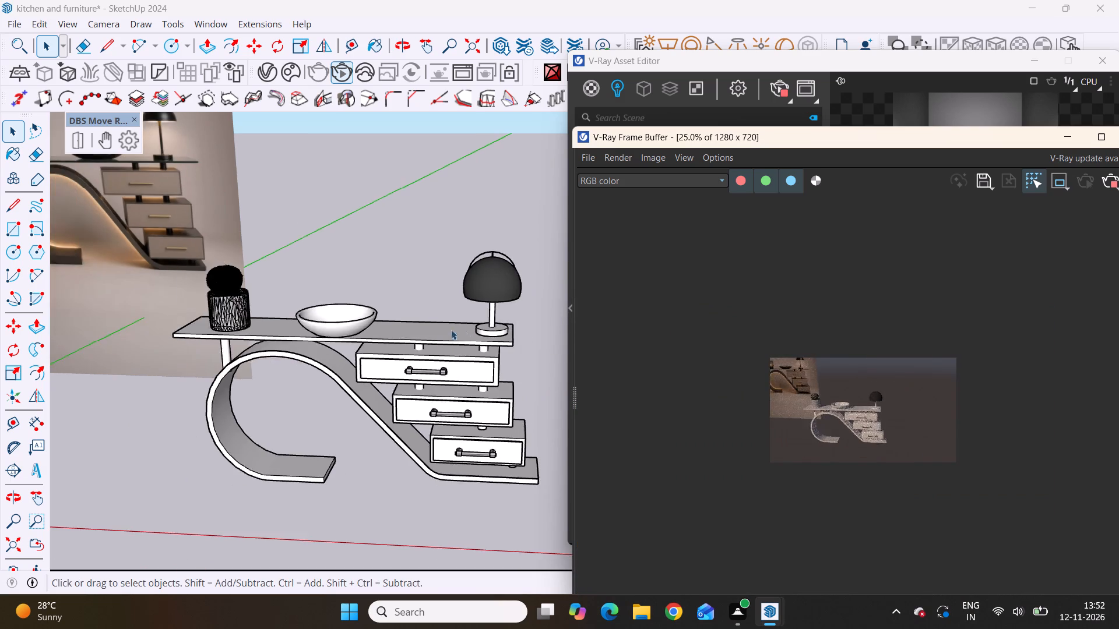
pyautogui.scroll(-4, 469, 326)
# Minimize the render window and move the Sphere Light down about 2 1/4" so it no longer protrudes above the lampshade.
pyautogui.click(1069, 139)
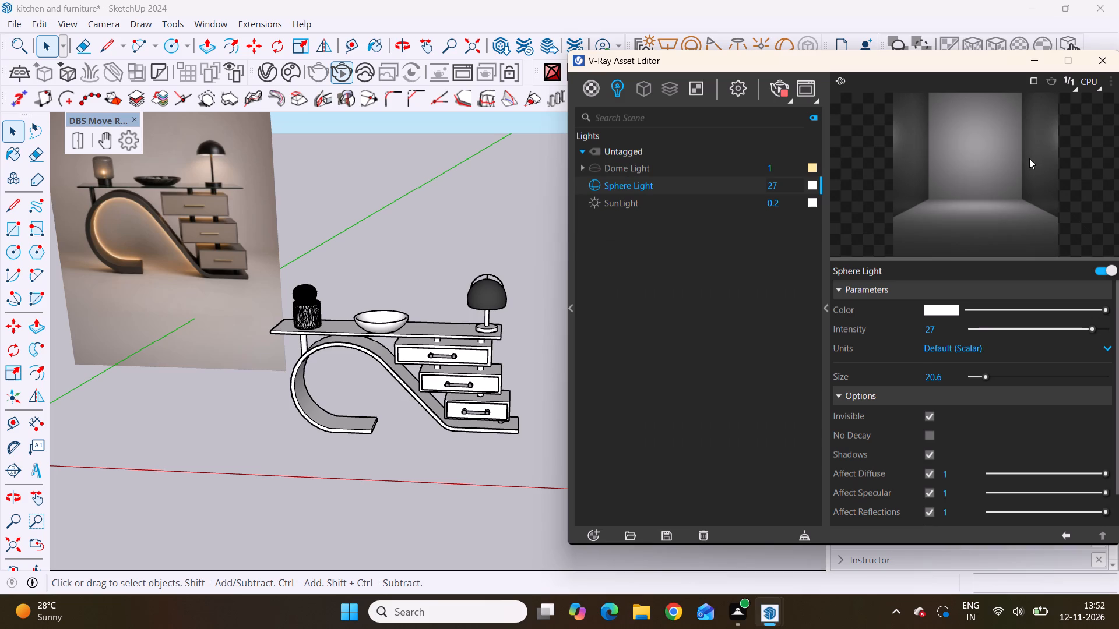
pyautogui.scroll(-3, 798, 282)
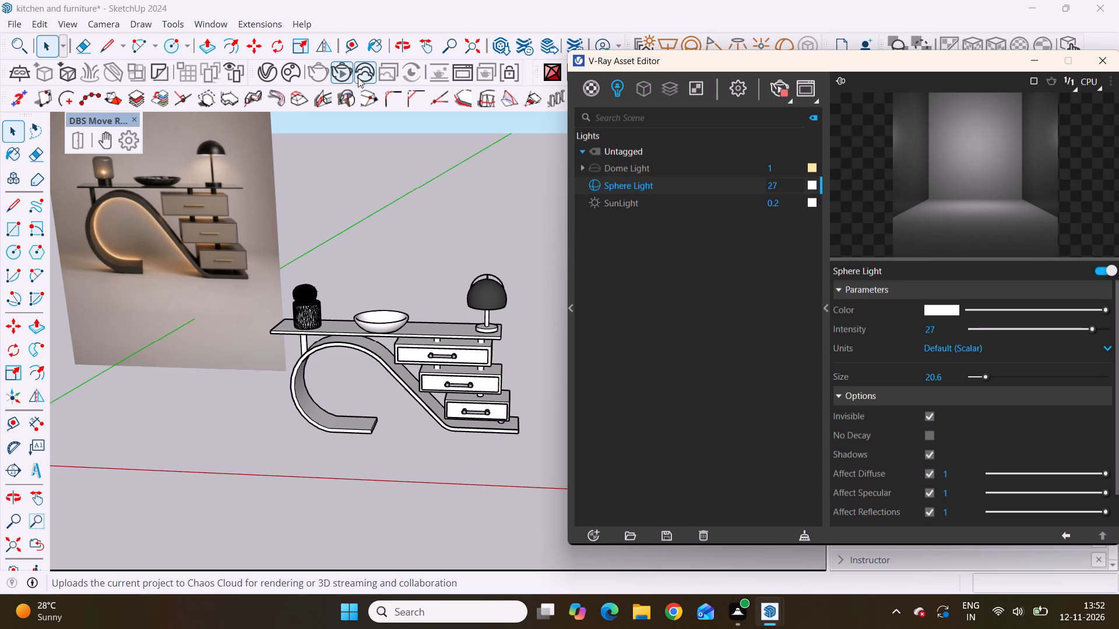
pyautogui.scroll(1, 519, 334)
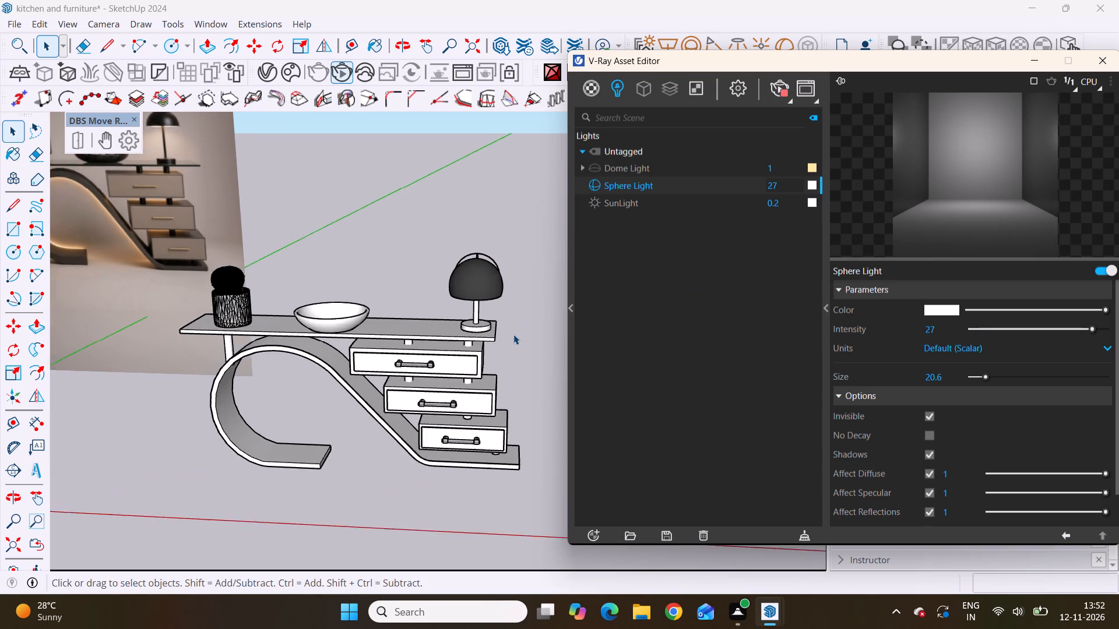
pyautogui.scroll(2, 513, 334)
pyautogui.scroll(2, 466, 246)
pyautogui.click(465, 232)
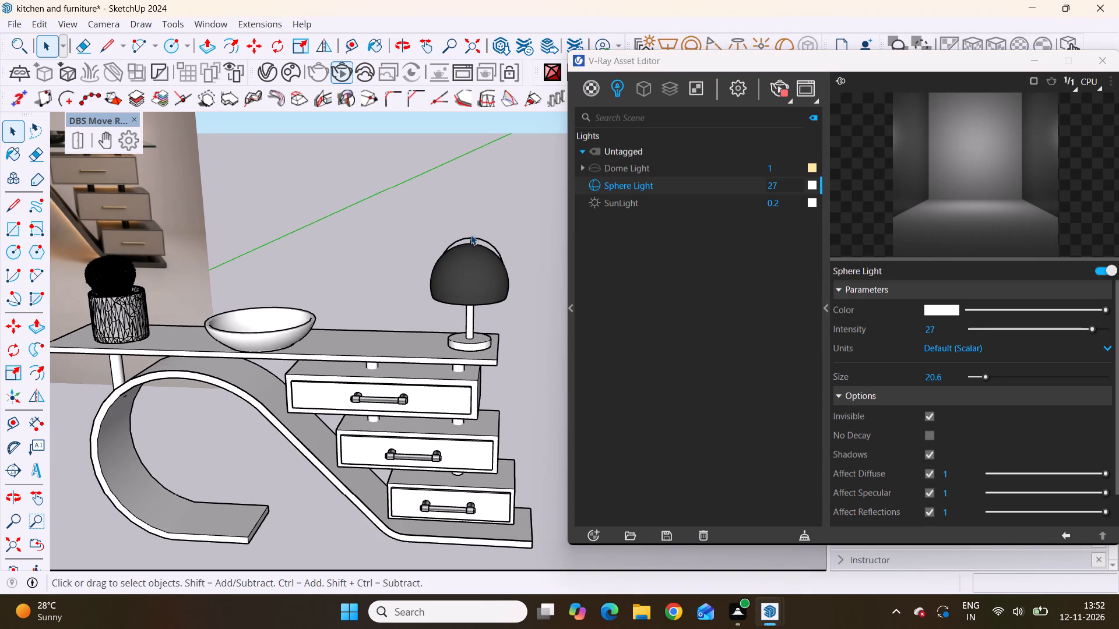
pyautogui.click(471, 235)
pyautogui.click(473, 241)
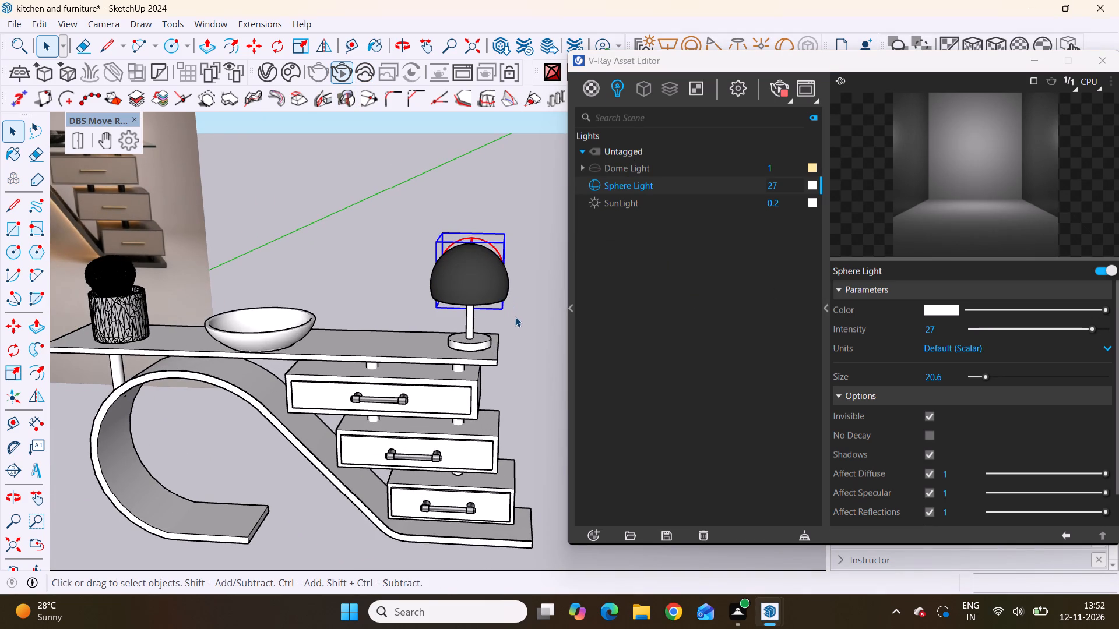
pyautogui.press('m')
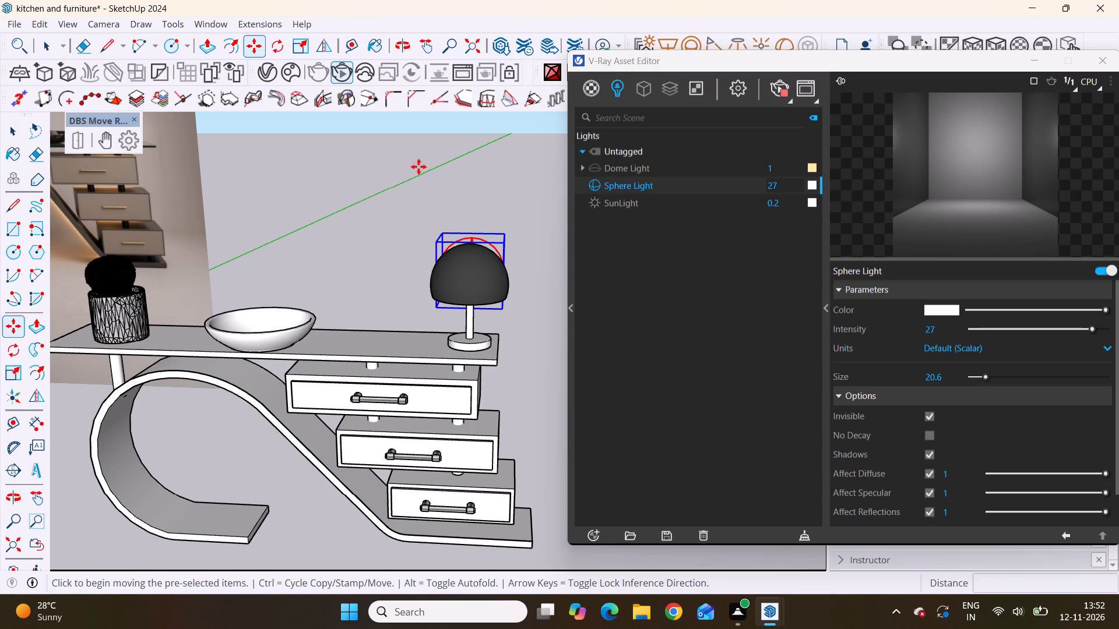
pyautogui.click(501, 317)
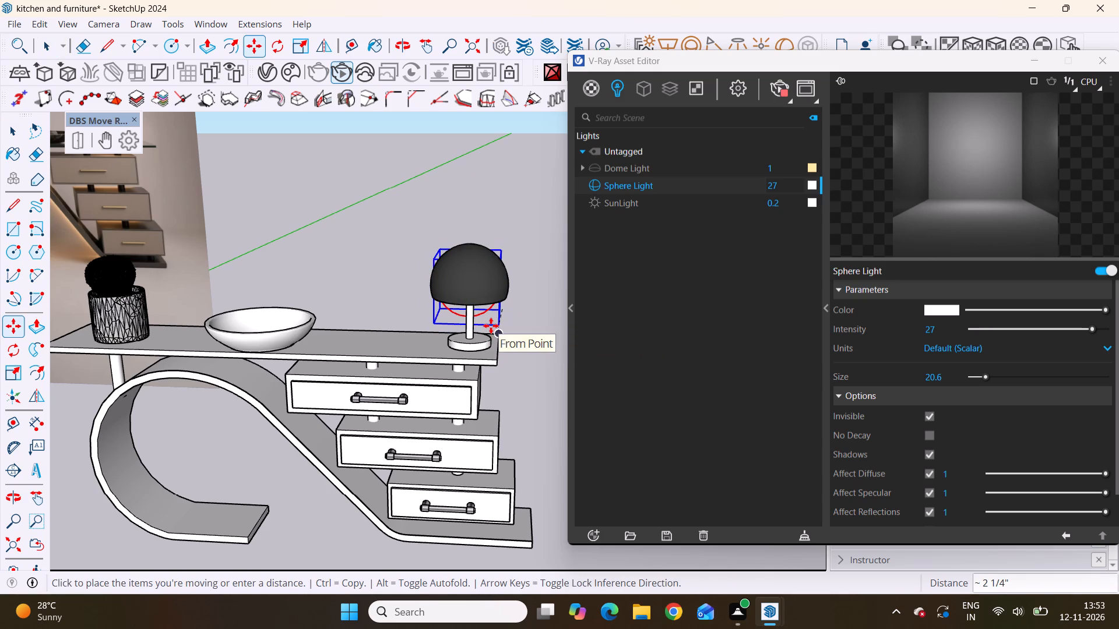
pyautogui.click(491, 326)
pyautogui.press('space')
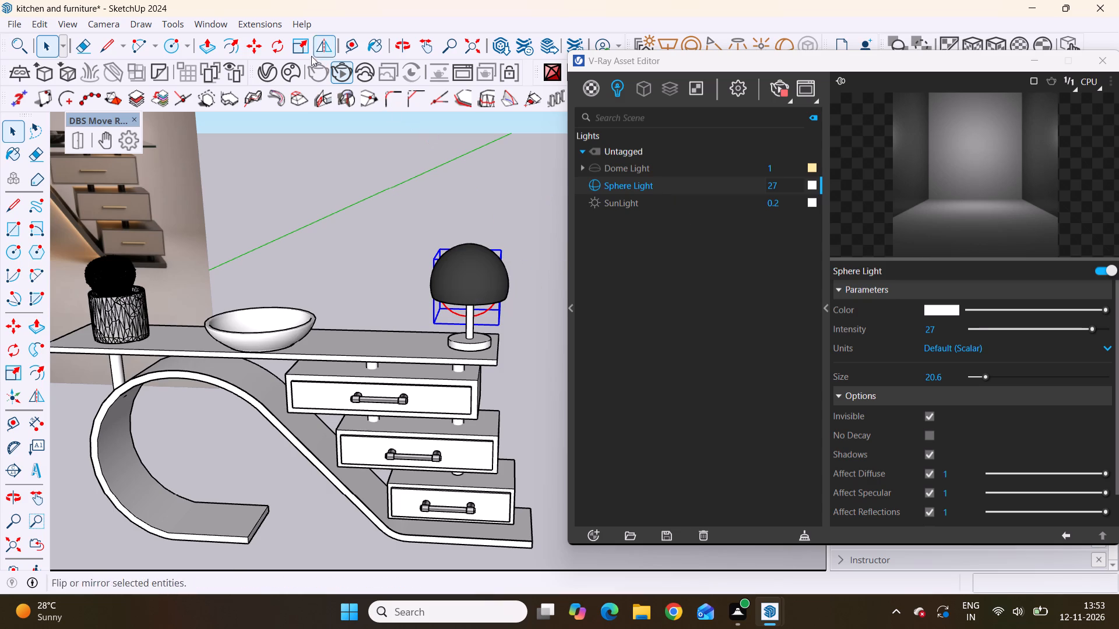
# Restart the interactive render and examine the lamp and tabletop with the Sphere Light in its lowered position.
pyautogui.click(335, 75)
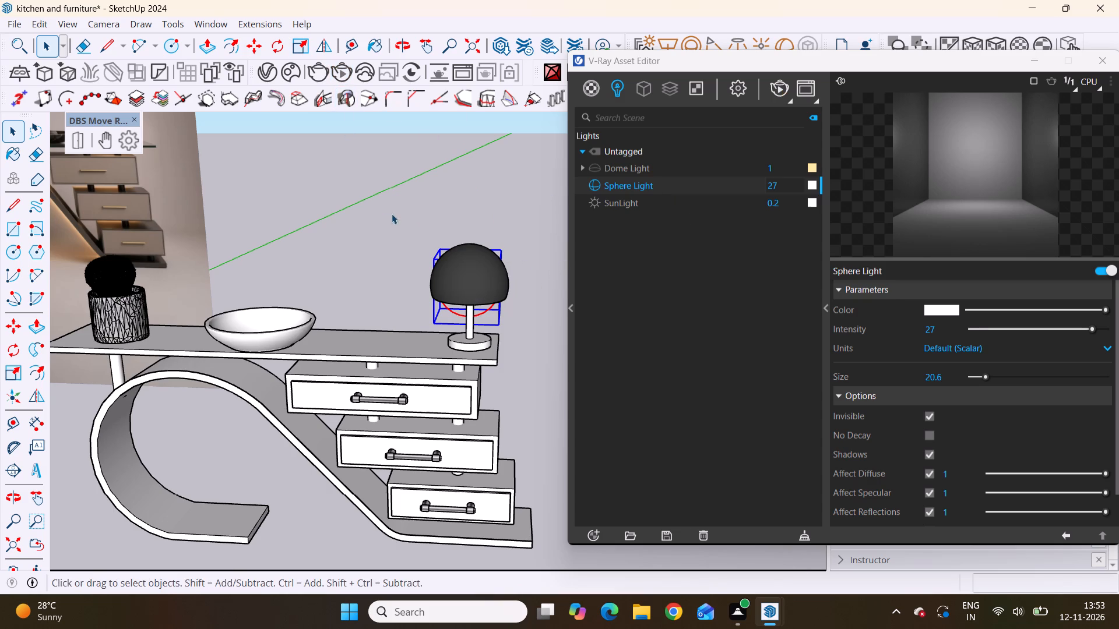
pyautogui.click(348, 72)
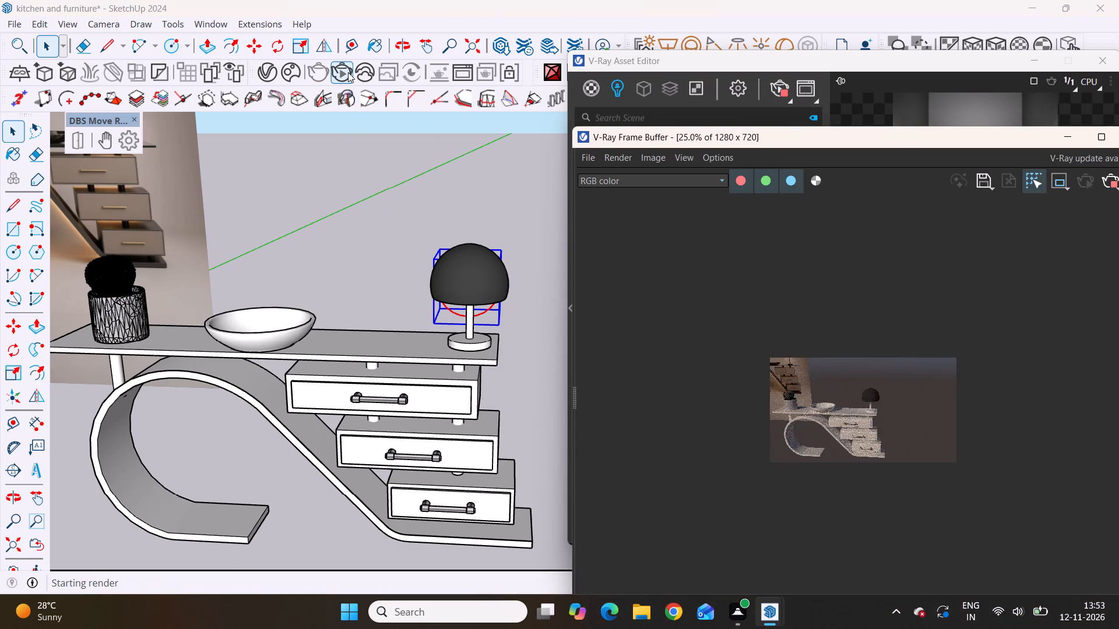
pyautogui.scroll(3, 877, 432)
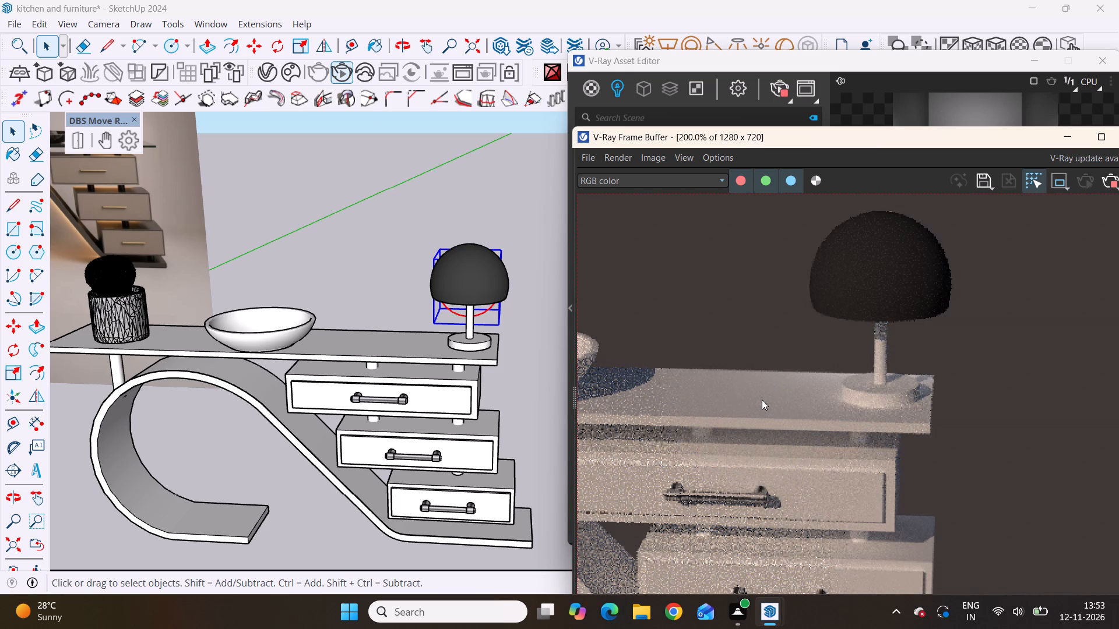
pyautogui.scroll(1, 858, 357)
pyautogui.scroll(-5, 858, 357)
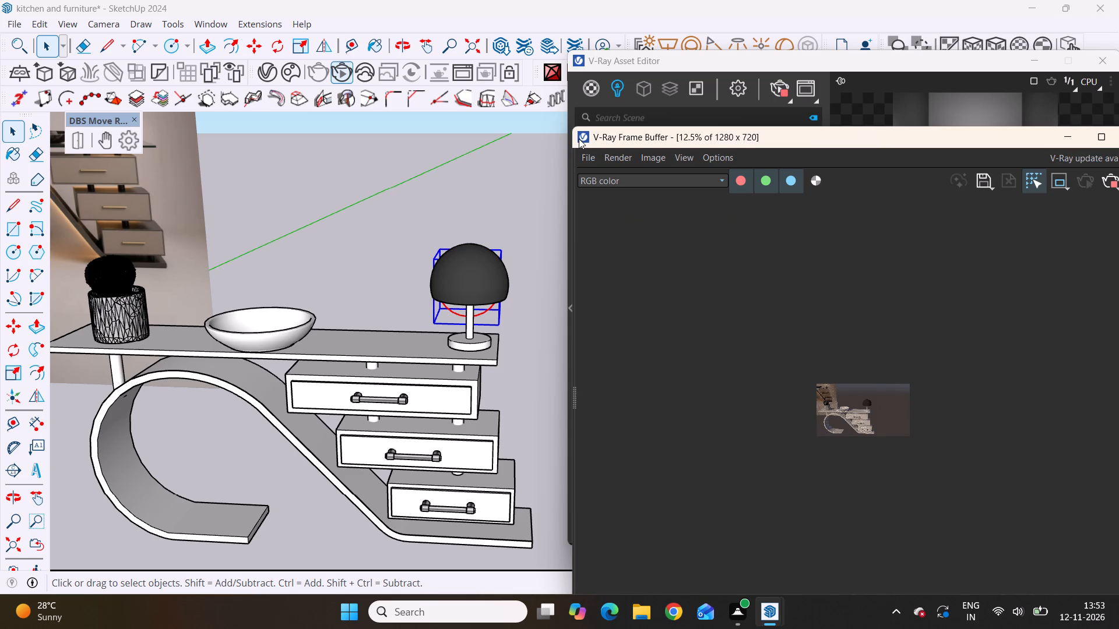
pyautogui.moveTo(579, 137); pyautogui.dragTo(420, 156)
pyautogui.click(400, 139)
pyautogui.scroll(-7, 400, 142)
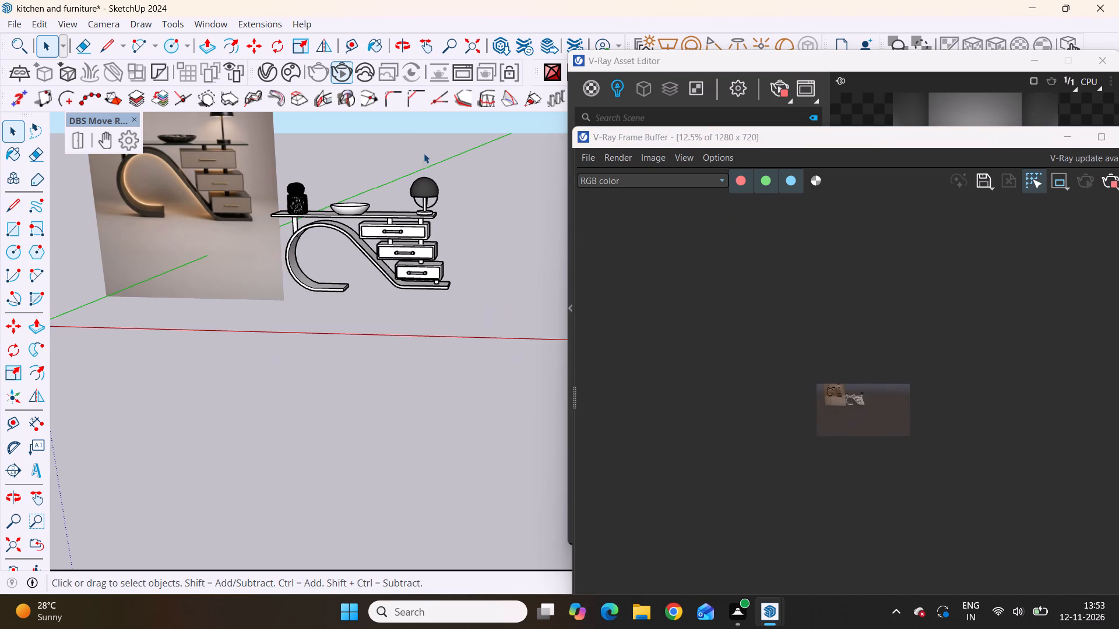
# Minimize the render window and turn off the Sphere Light's Invisible option.
pyautogui.click(1061, 136)
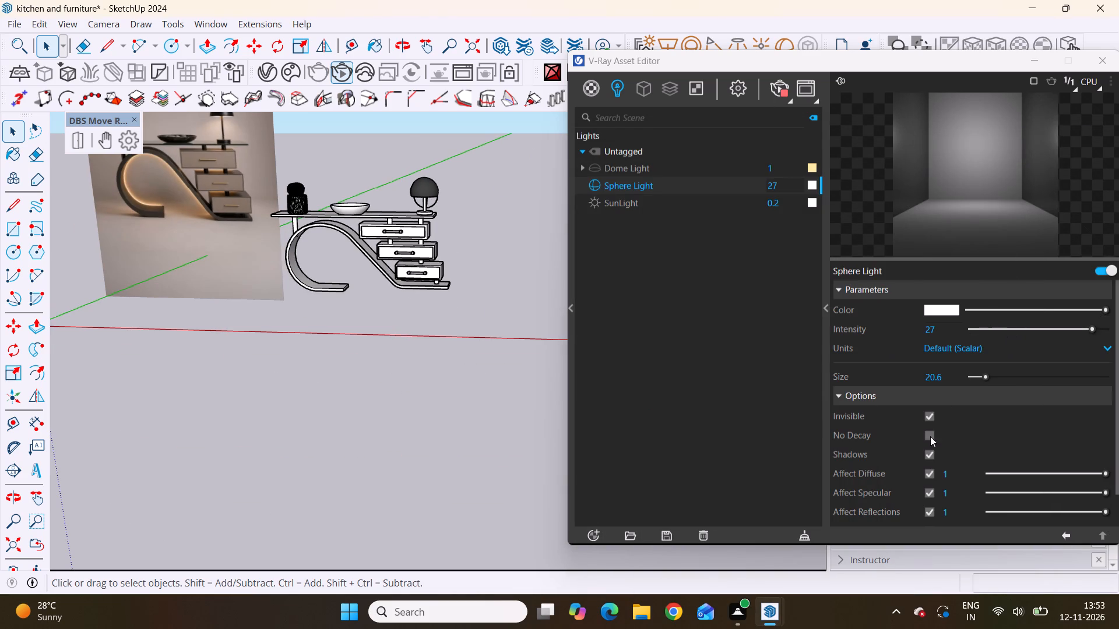
pyautogui.click(928, 418)
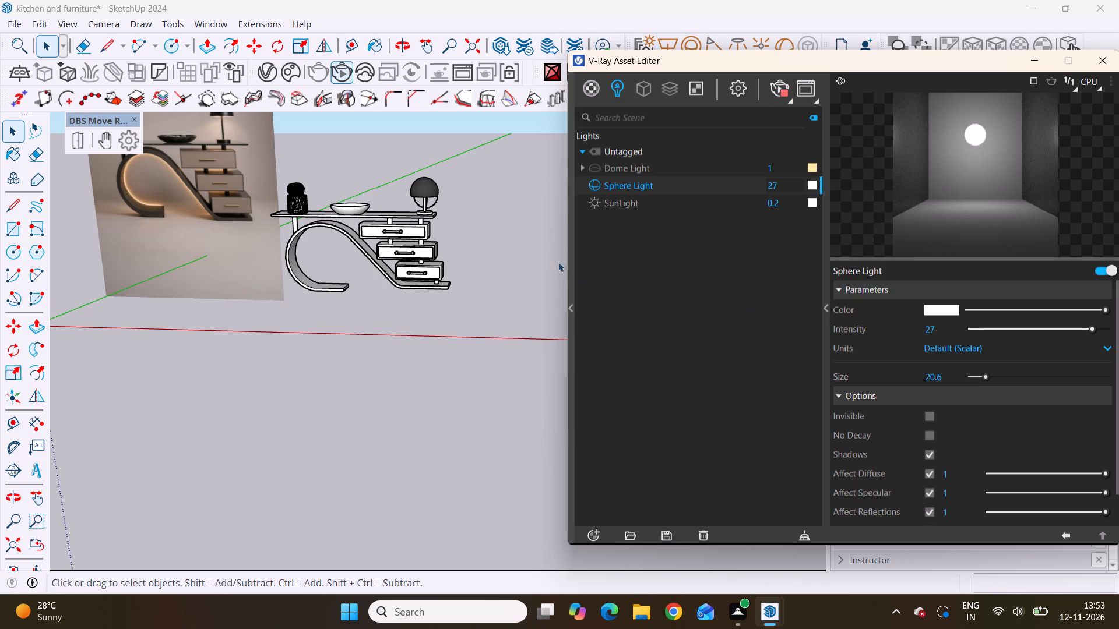
# Restart the interactive render and examine the lamp and drawers with the Sphere Light shown.
pyautogui.scroll(2, 432, 210)
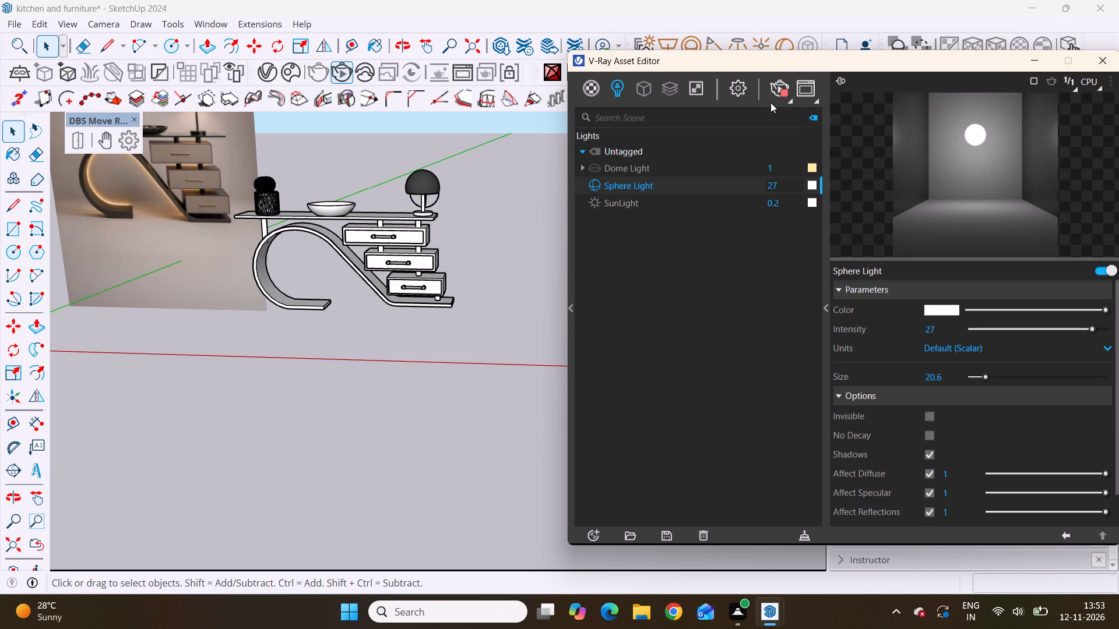
pyautogui.click(789, 98)
pyautogui.click(774, 128)
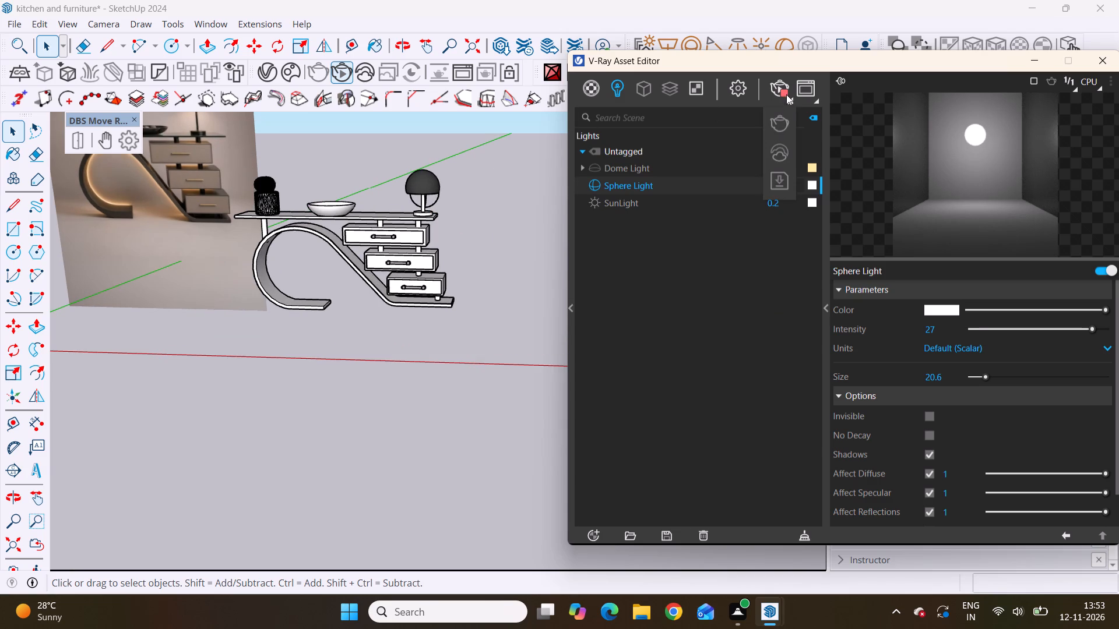
pyautogui.click(787, 93)
pyautogui.click(787, 91)
pyautogui.doubleClick(785, 92)
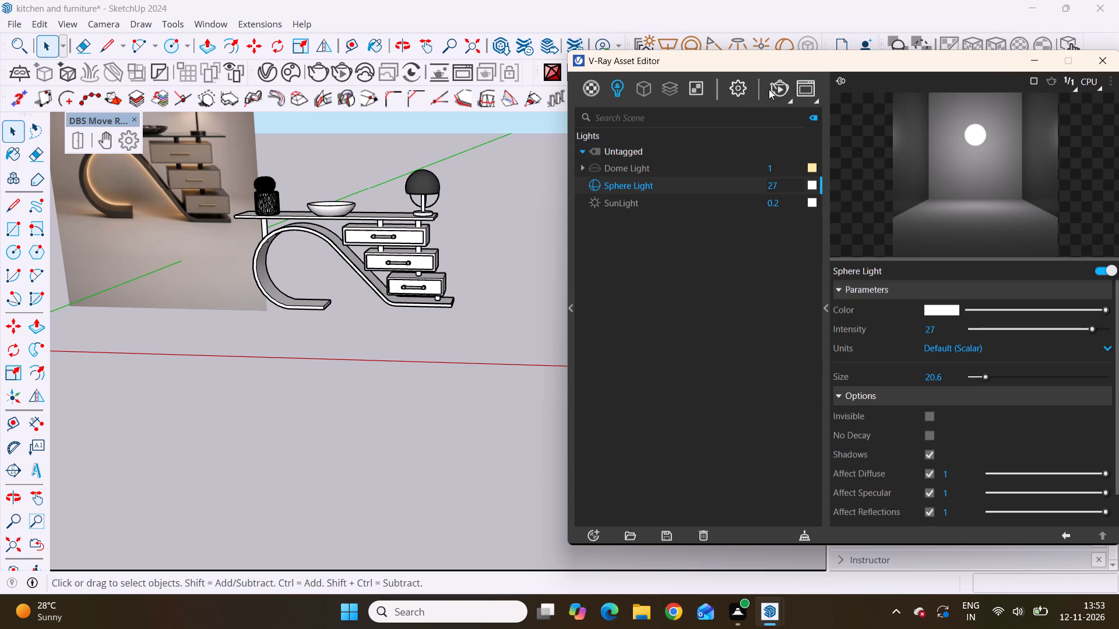
pyautogui.click(776, 84)
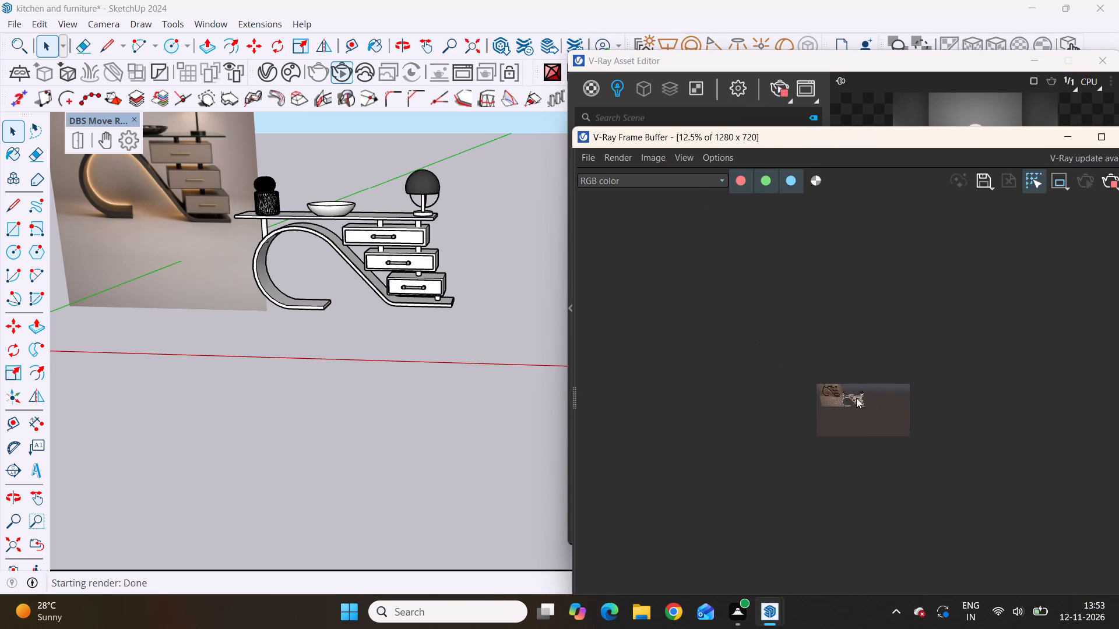
pyautogui.scroll(3, 863, 404)
pyautogui.scroll(3, 849, 294)
pyautogui.scroll(-1, 849, 294)
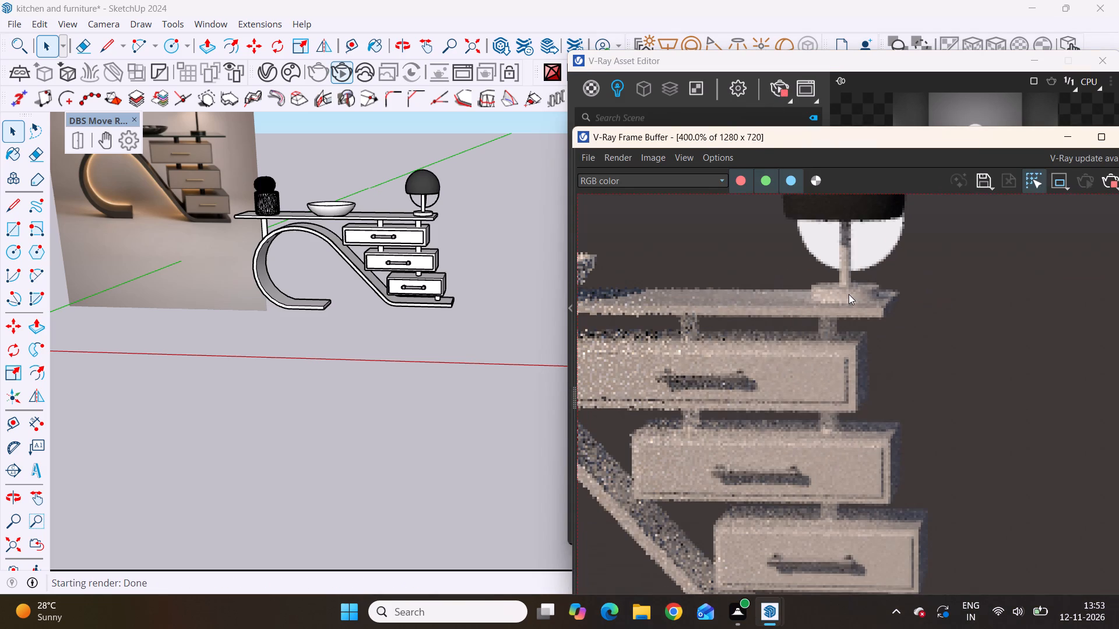
pyautogui.scroll(-1, 849, 292)
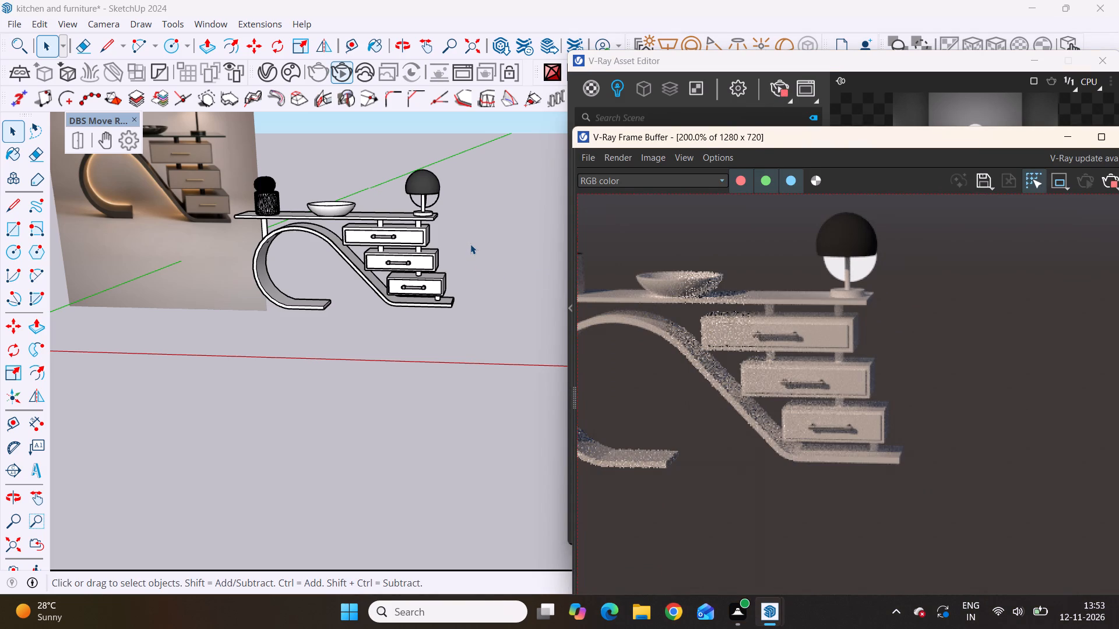
# Minimize the render window and move the Sphere Light about 8 11/16" toward the lamp stem under the shade.
pyautogui.click(1066, 133)
pyautogui.scroll(8, 432, 190)
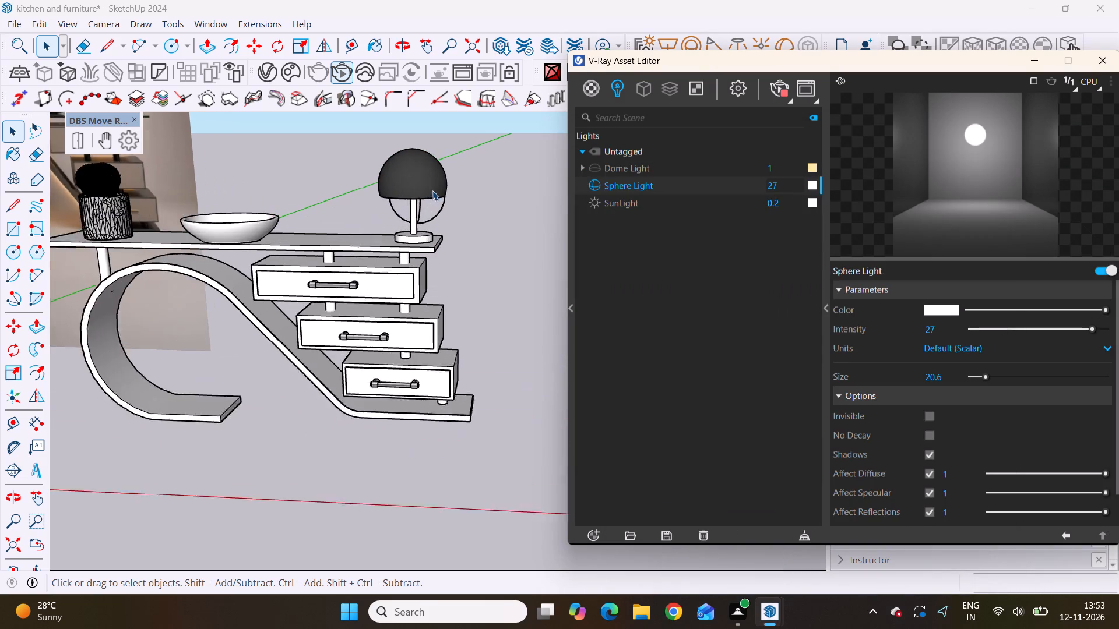
pyautogui.click(423, 224)
pyautogui.moveTo(485, 228); pyautogui.dragTo(245, 271, button='middle')
pyautogui.scroll(2, 474, 207)
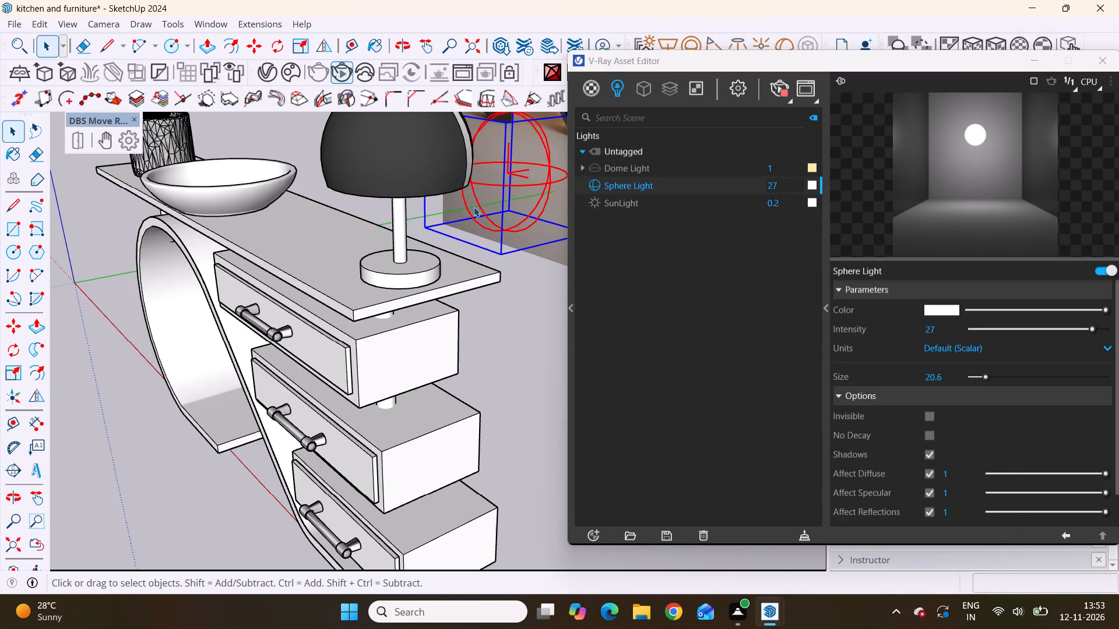
pyautogui.press('m')
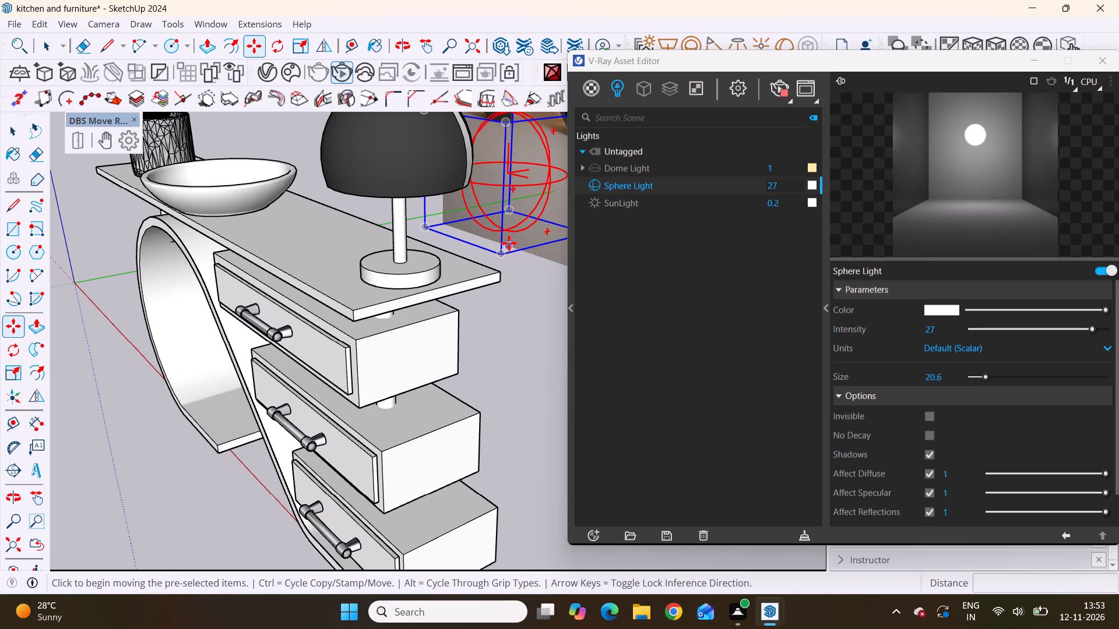
pyautogui.click(495, 232)
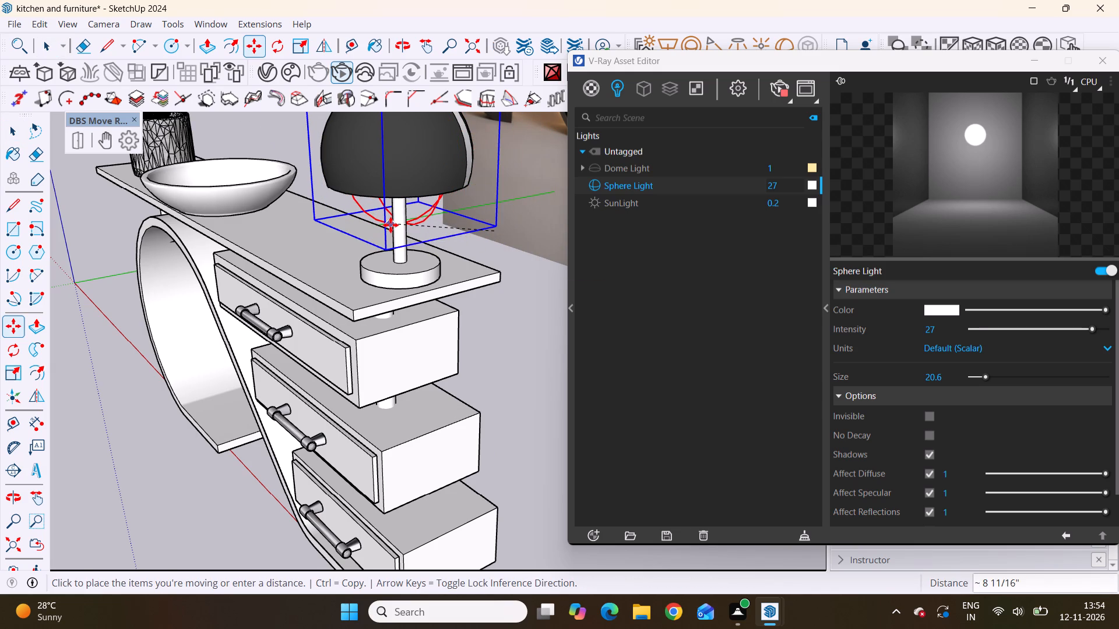
pyautogui.click(390, 225)
# Shift the Sphere Light about 2 5/16" to adjust its position under the lampshade.
pyautogui.moveTo(394, 266); pyautogui.dragTo(568, 128, button='middle')
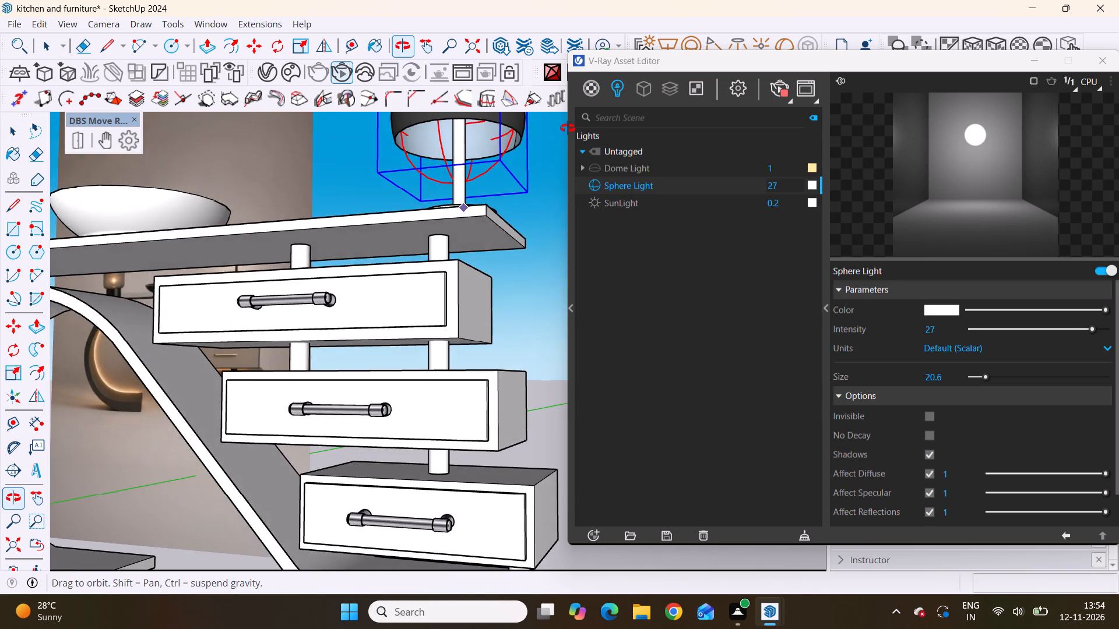
pyautogui.moveTo(568, 128); pyautogui.dragTo(555, 273, button='middle')
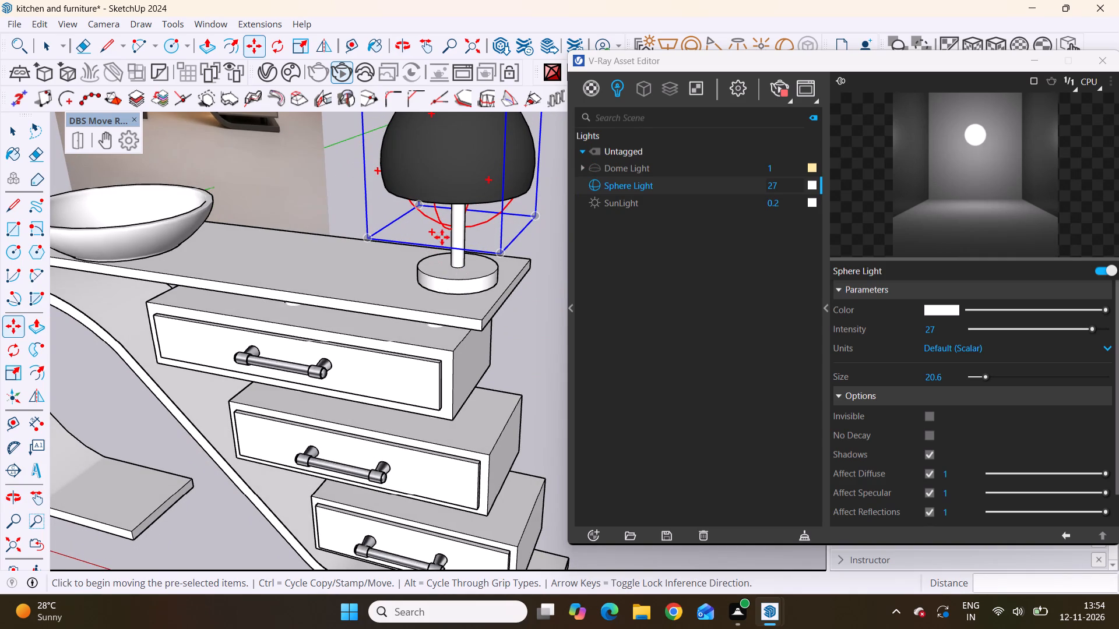
pyautogui.click(504, 253)
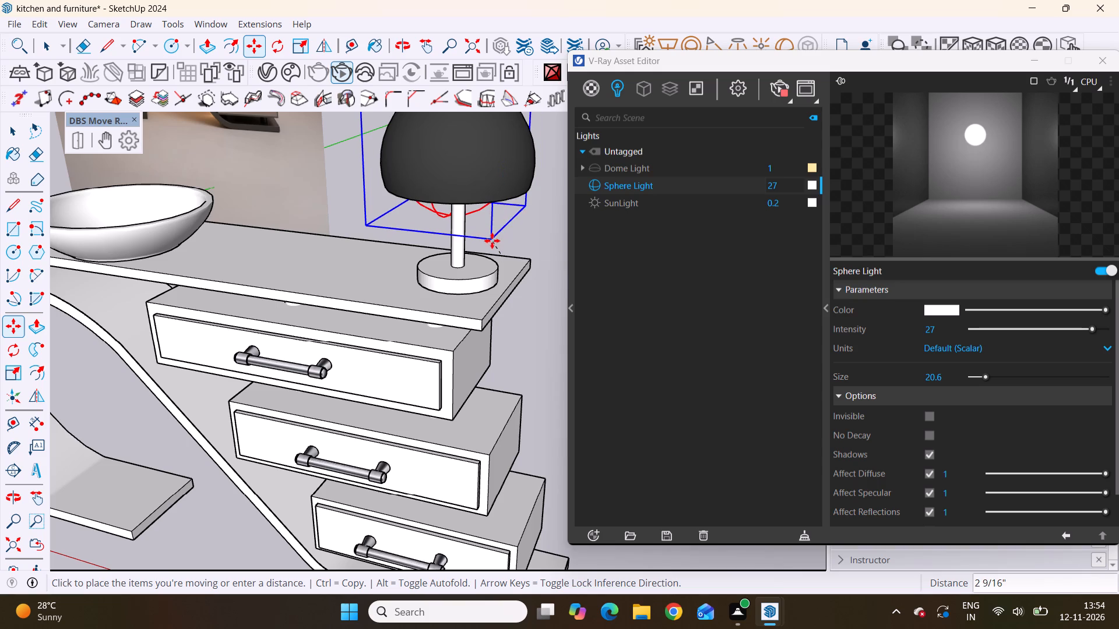
pyautogui.click(492, 241)
# Move the Sphere Light about 6 3/16" toward the lamp's centre and raise it about 1 13/16" into the shade.
pyautogui.scroll(-4, 431, 262)
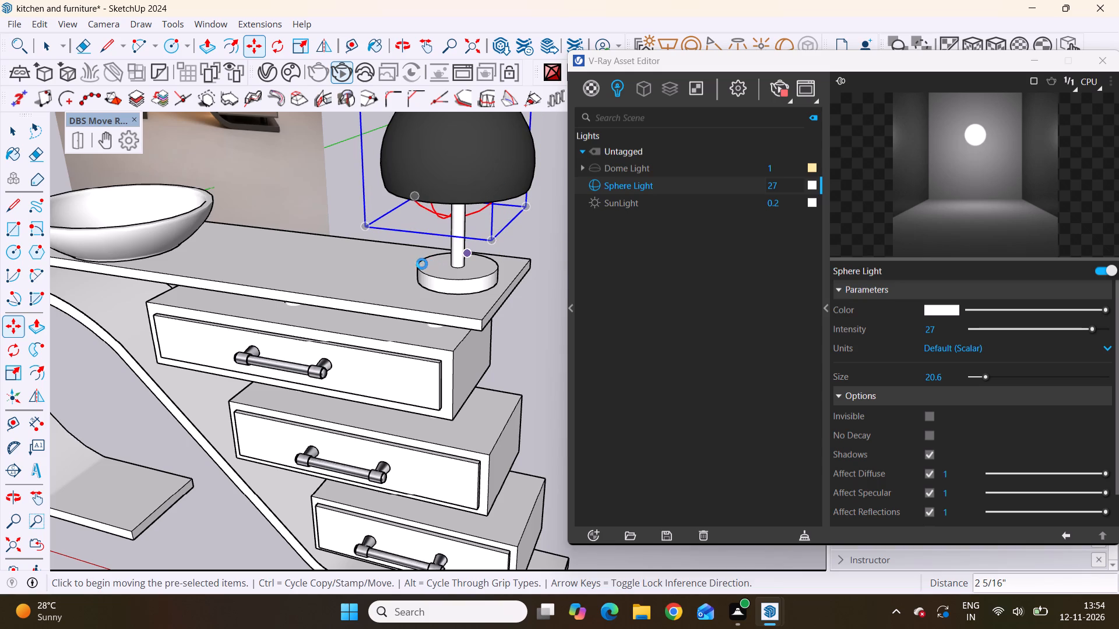
pyautogui.scroll(-9, 422, 263)
pyautogui.moveTo(395, 246); pyautogui.dragTo(887, 361, button='middle')
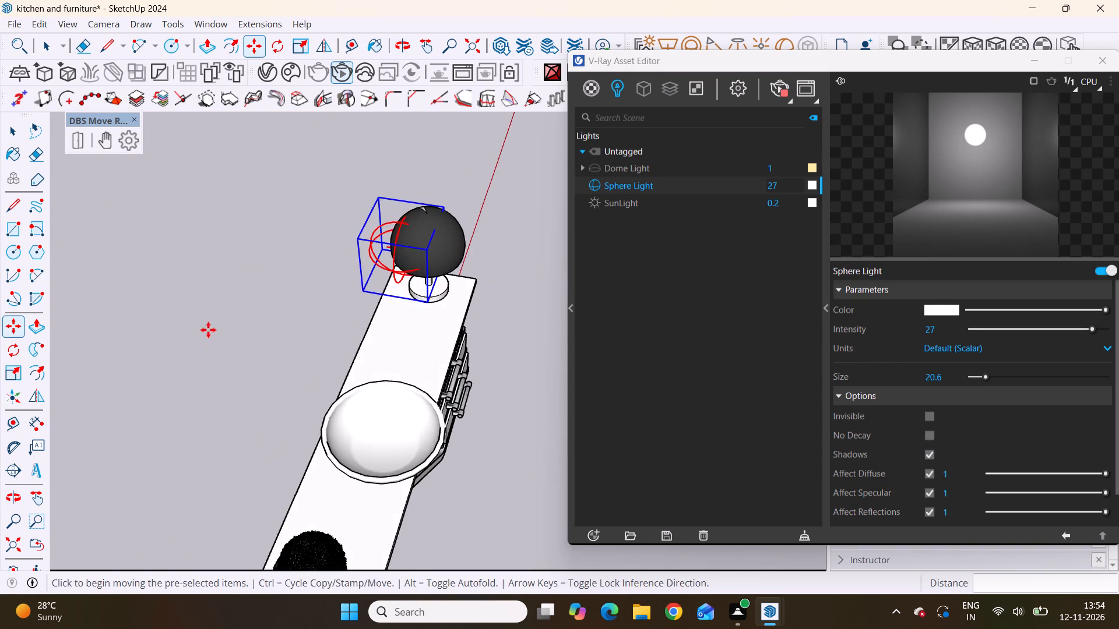
pyautogui.moveTo(263, 291); pyautogui.dragTo(474, 289, button='middle')
pyautogui.scroll(5, 296, 349)
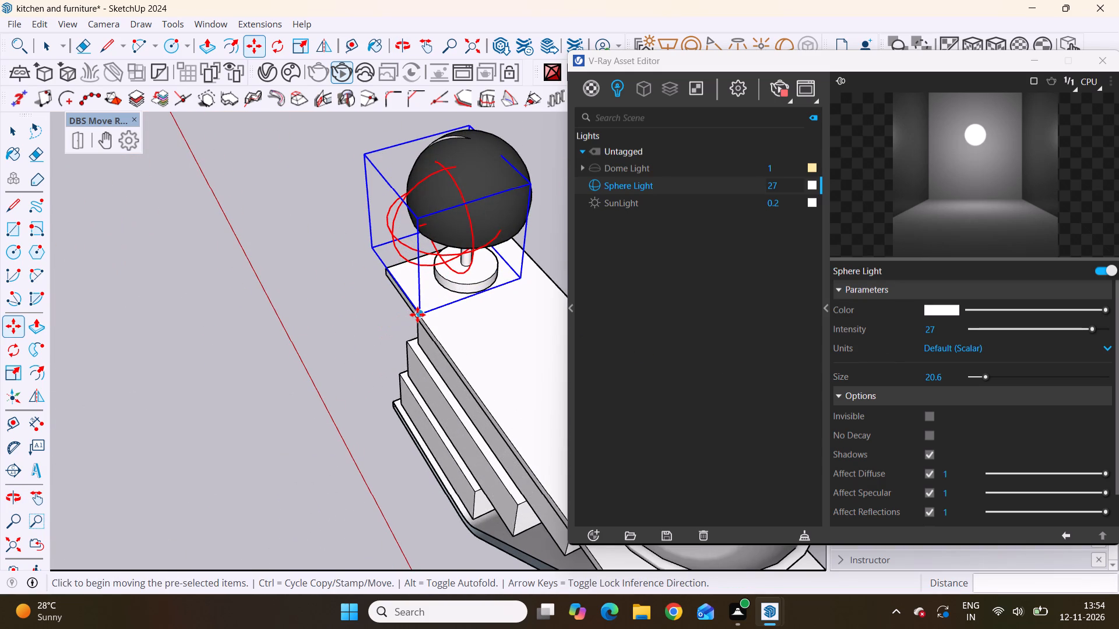
pyautogui.click(417, 313)
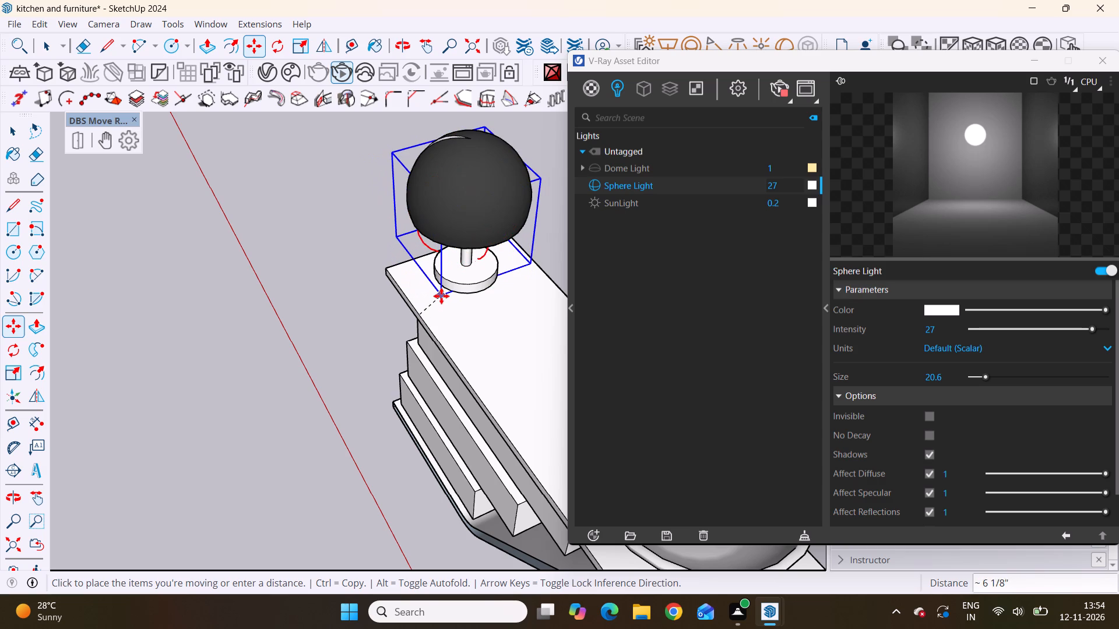
pyautogui.click(442, 295)
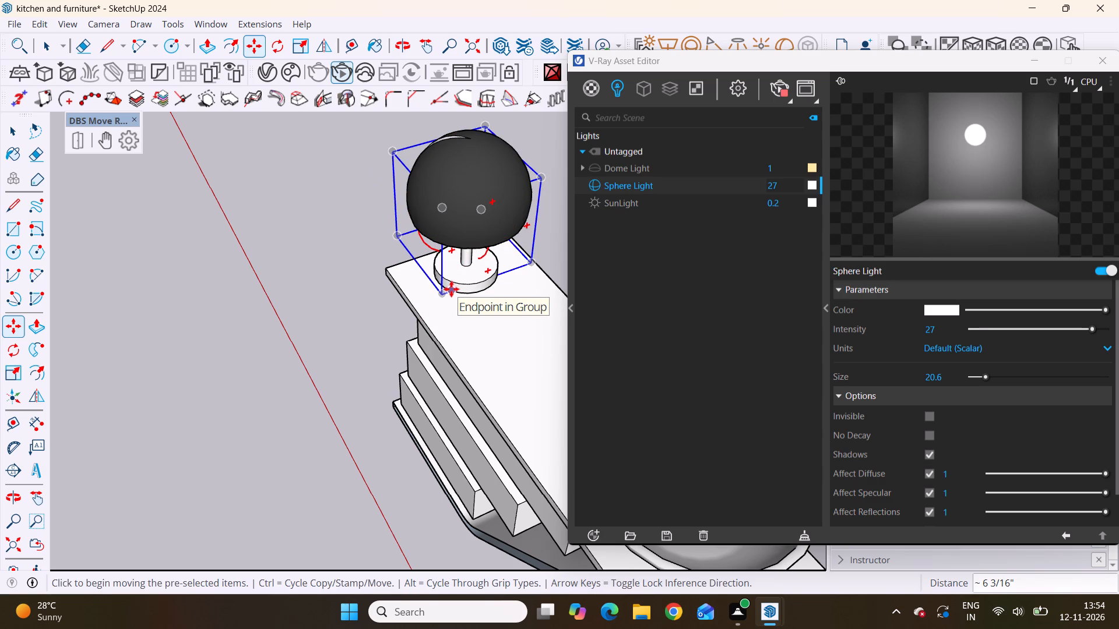
pyautogui.click(452, 288)
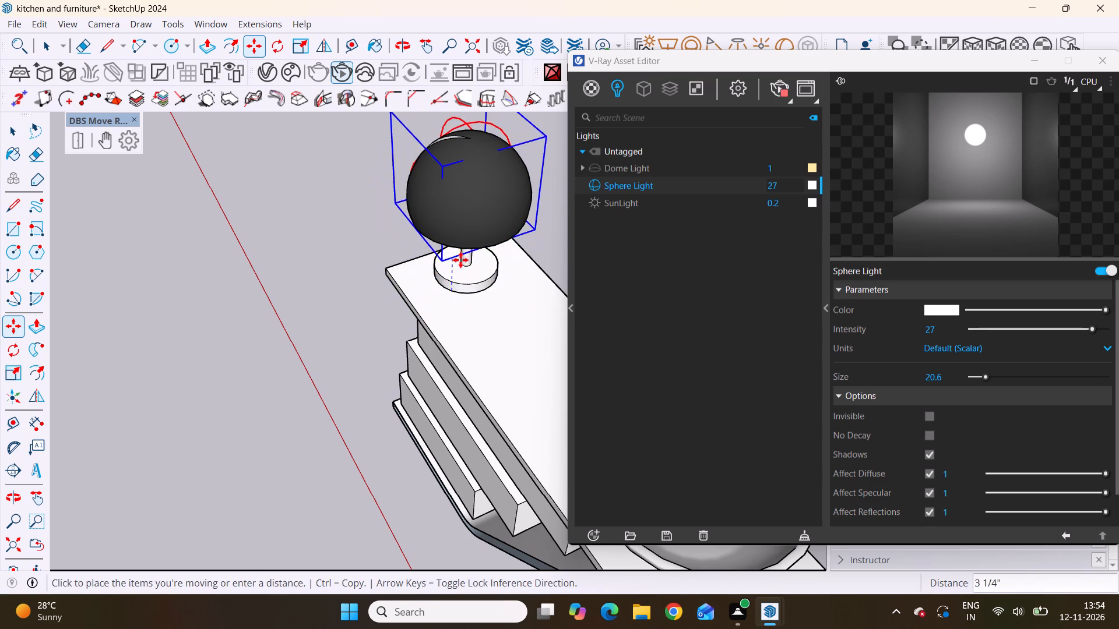
pyautogui.click(458, 274)
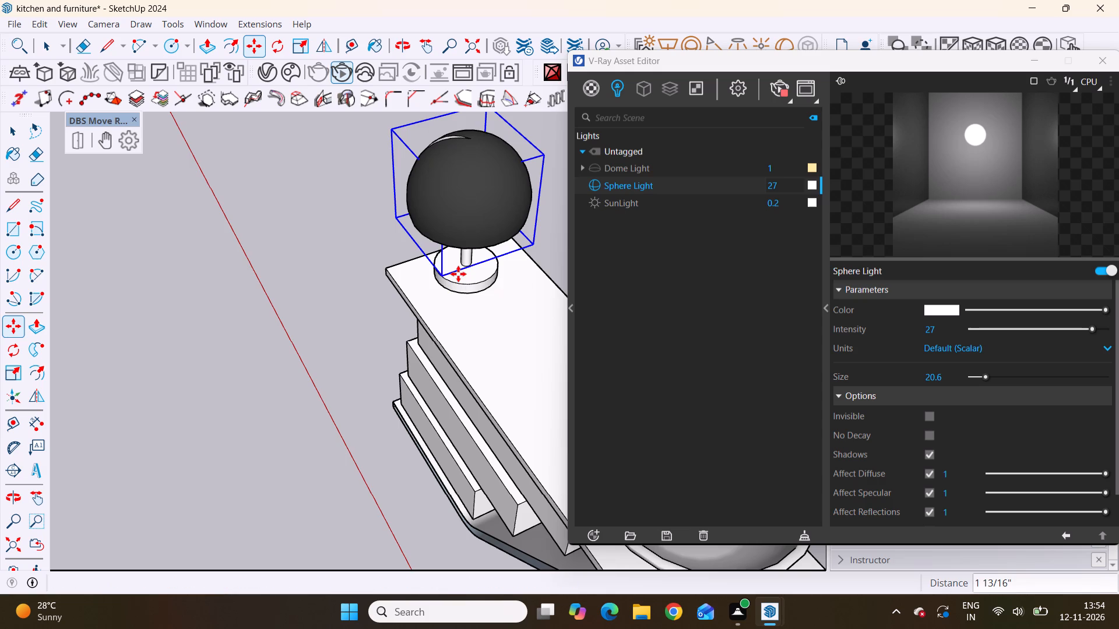
# Scale the Sphere Light down uniformly to 0.76 of its size.
pyautogui.scroll(-7, 437, 277)
pyautogui.moveTo(488, 299); pyautogui.dragTo(0, 115, button='middle')
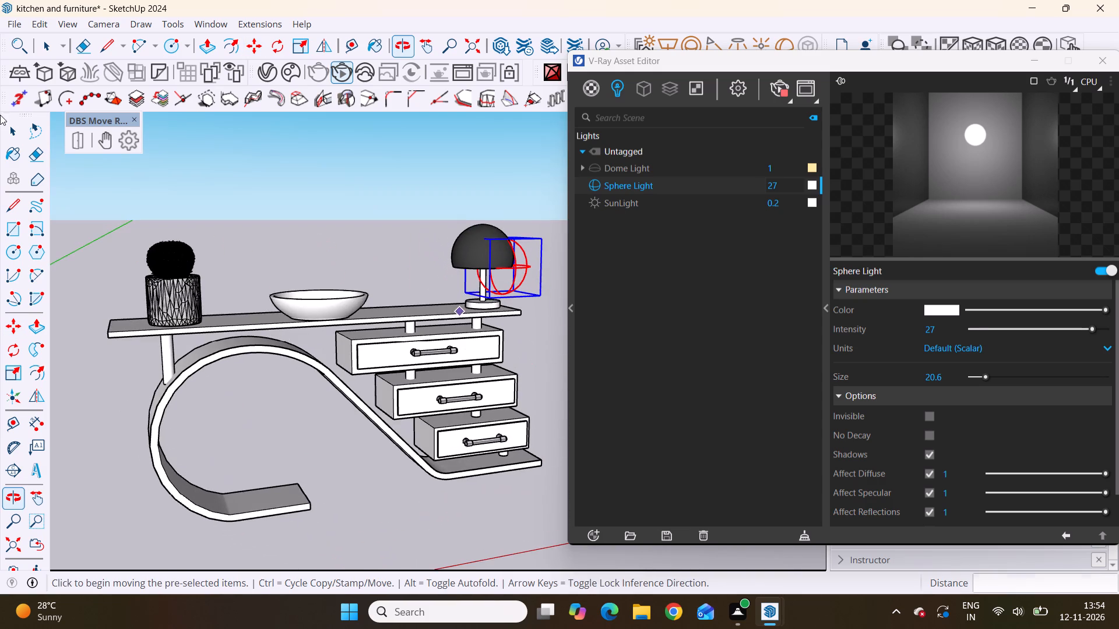
pyautogui.scroll(5, 475, 260)
pyautogui.moveTo(423, 338); pyautogui.dragTo(308, 376, button='middle')
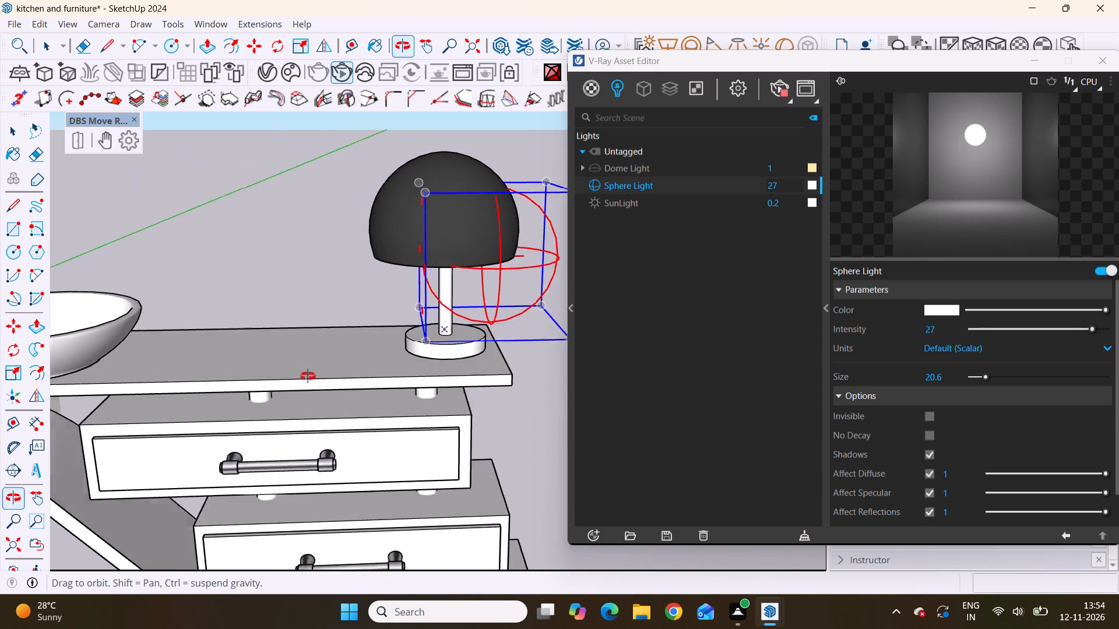
pyautogui.moveTo(308, 376); pyautogui.dragTo(257, 386, button='middle')
pyautogui.scroll(-4, 332, 320)
pyautogui.scroll(1, 404, 342)
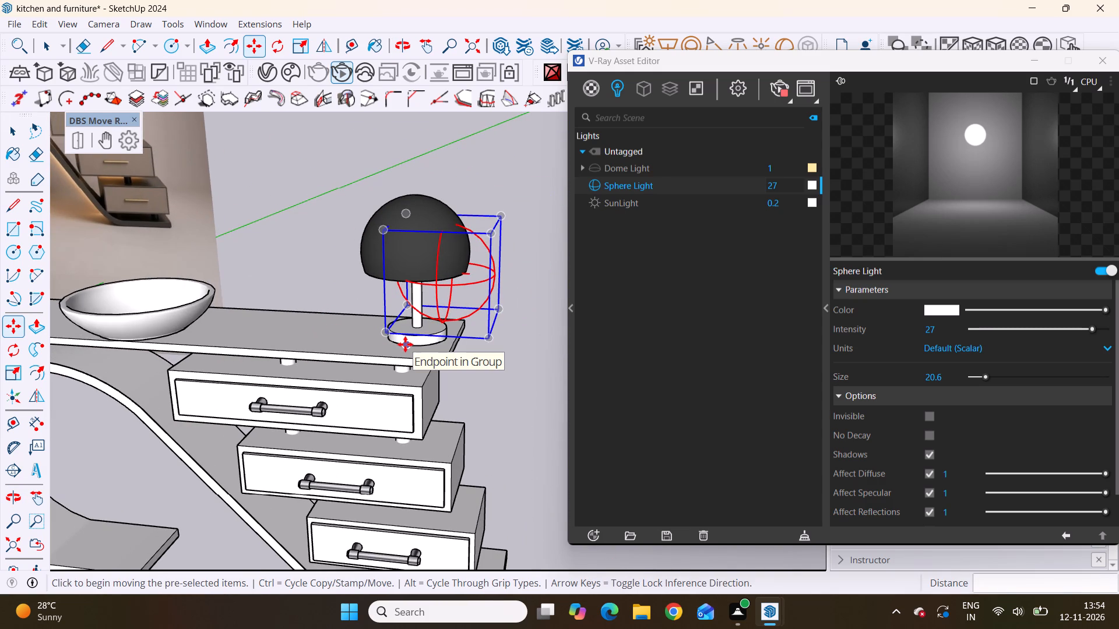
pyautogui.press('s')
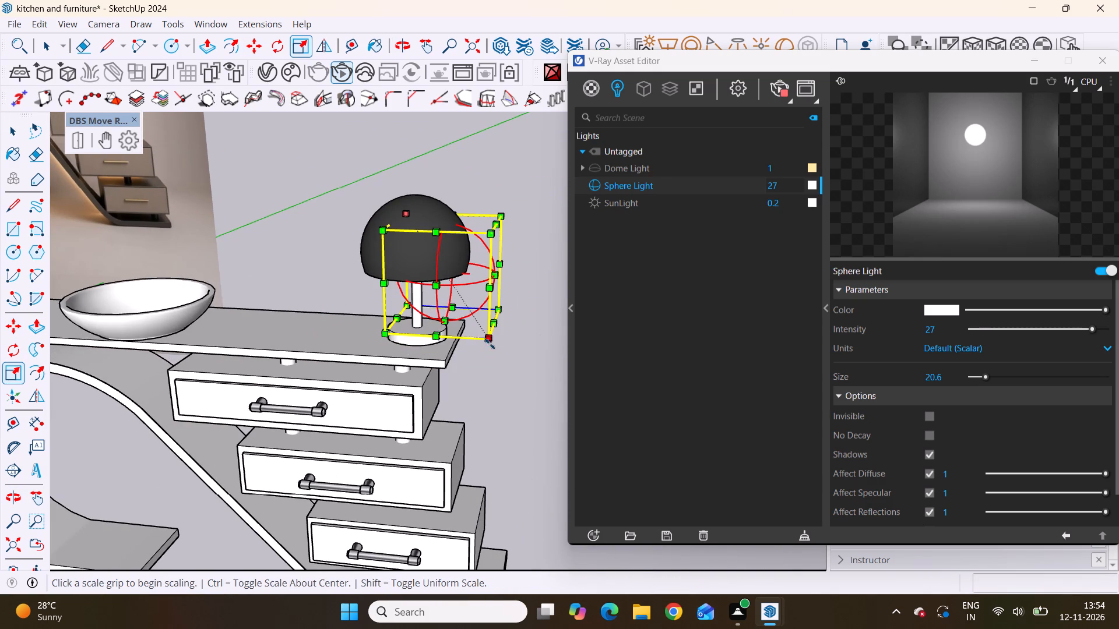
pyautogui.moveTo(490, 336); pyautogui.dragTo(474, 303)
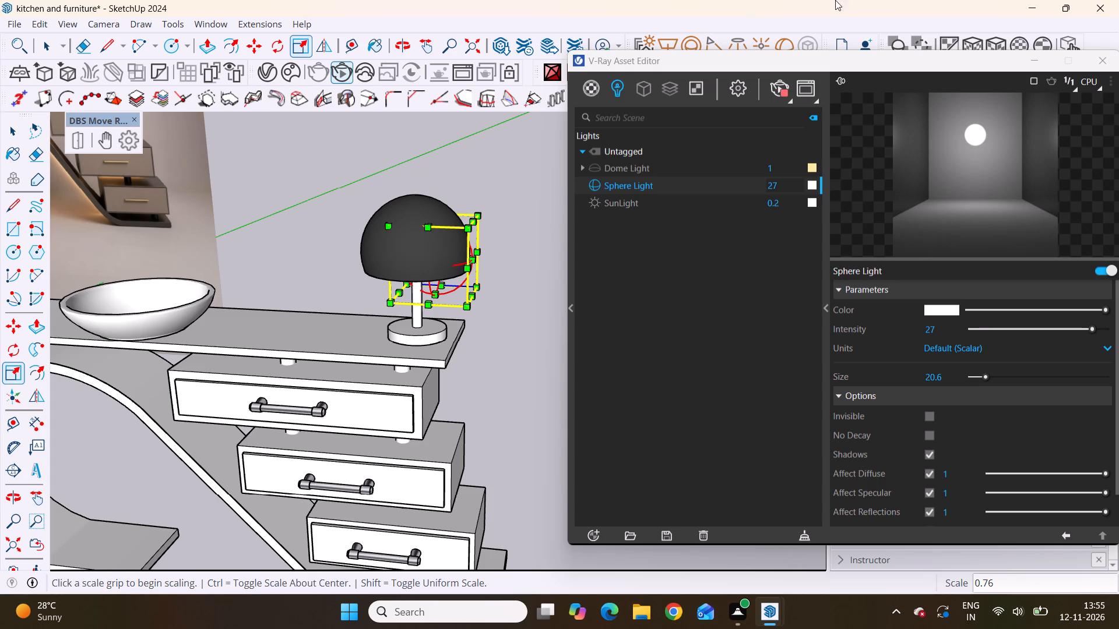
# Minimize the Asset Editor and close SketchUp, saving the changes to the kitchen and furniture model.
pyautogui.click(1040, 57)
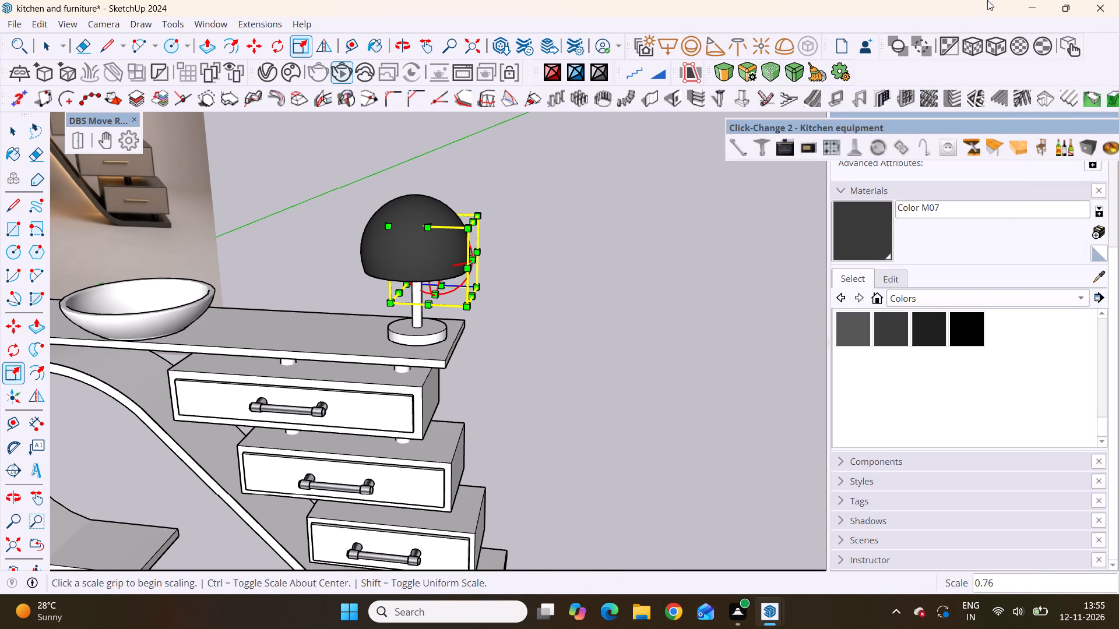
pyautogui.scroll(-3, 931, 346)
pyautogui.click(1110, 13)
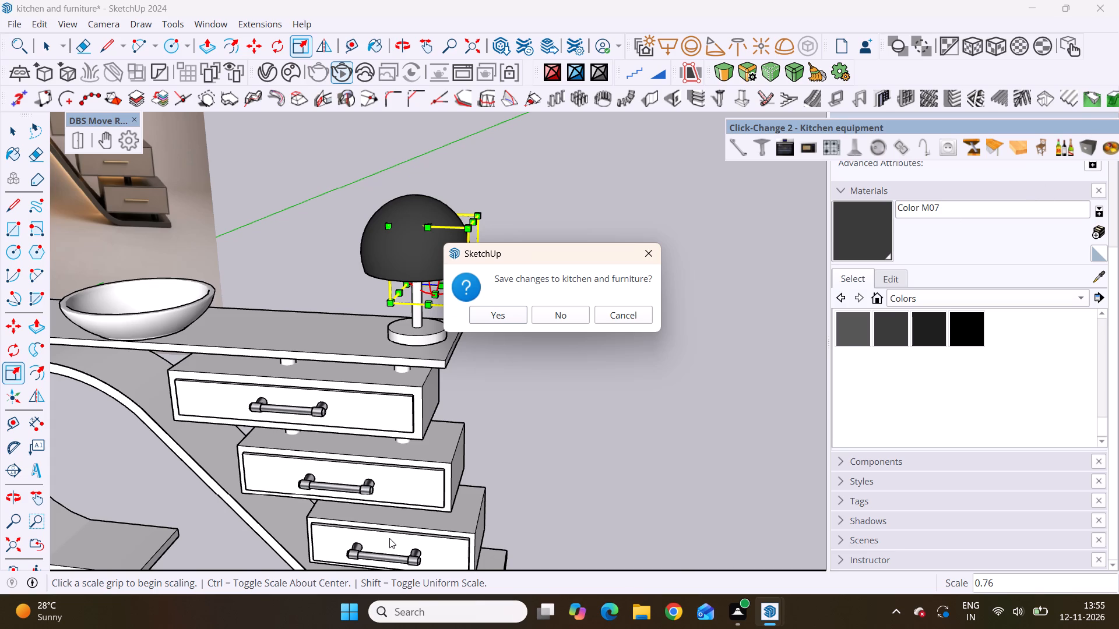
pyautogui.click(486, 320)
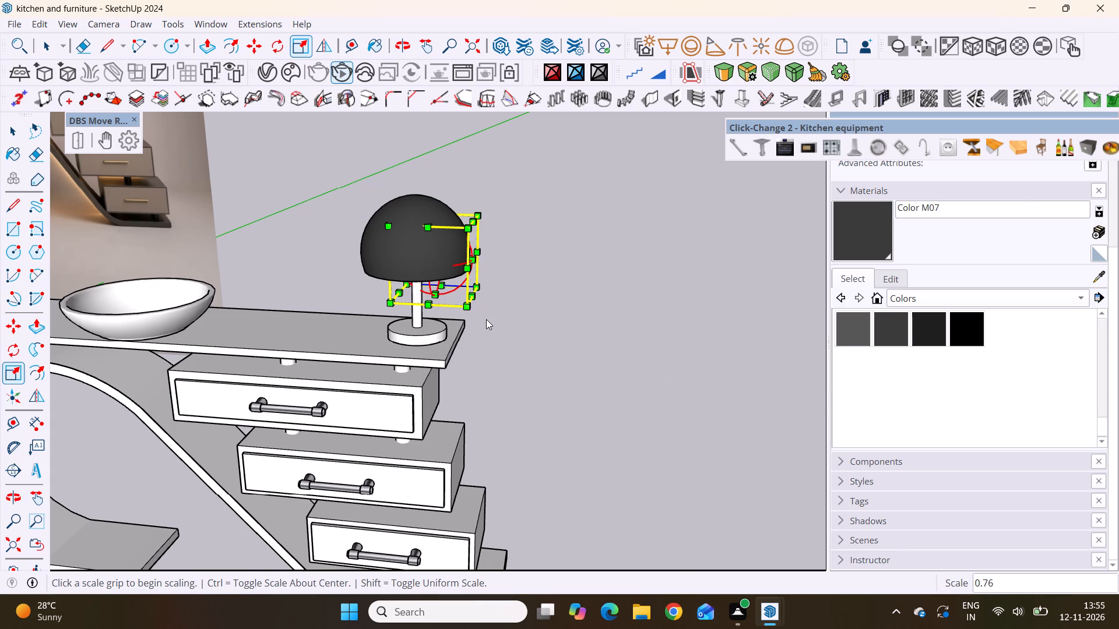
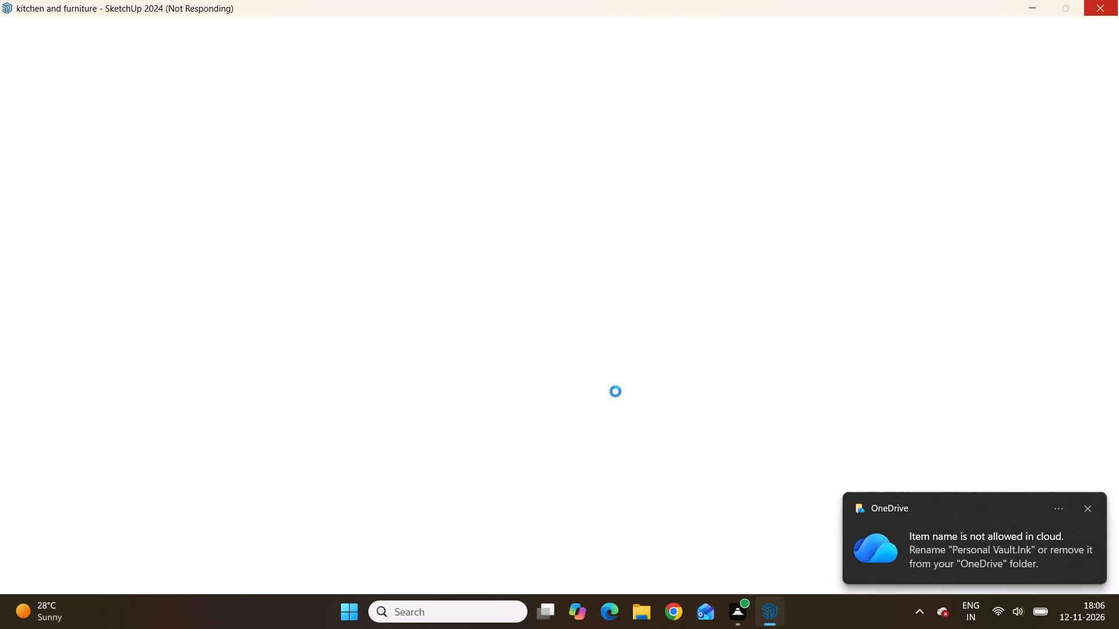
# Dismiss the OneDrive notification.
pyautogui.click(1082, 507)
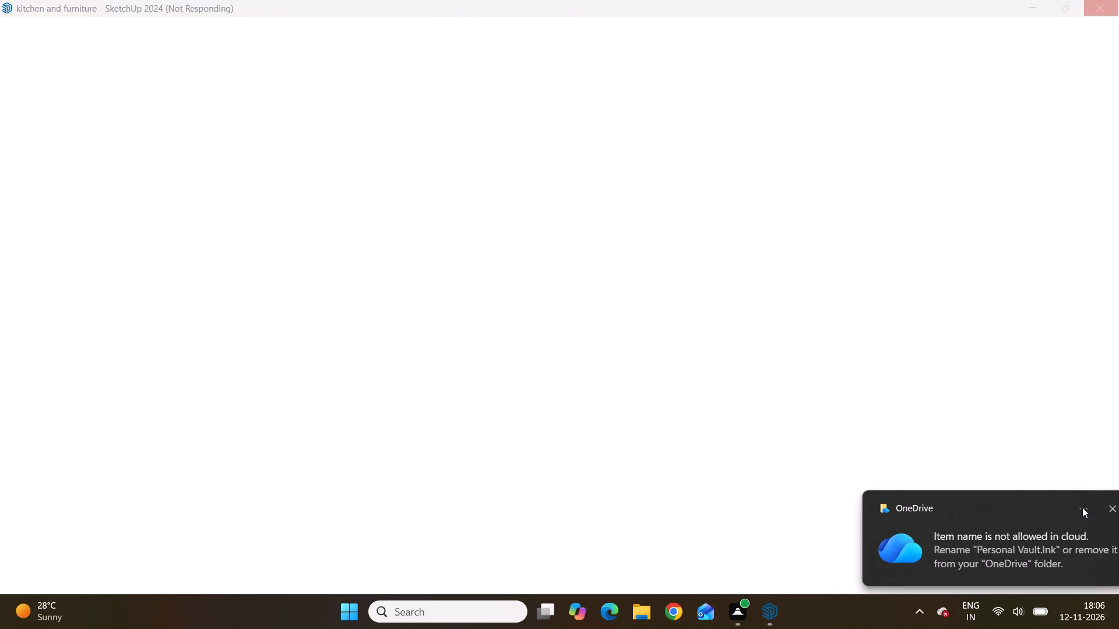
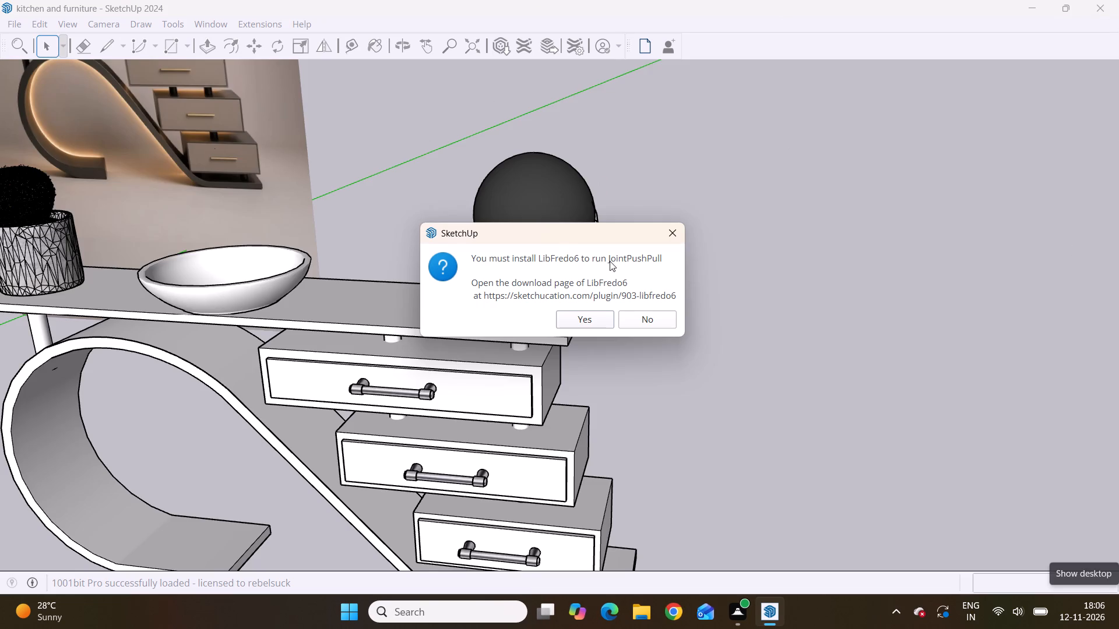
# Decline opening the LibFredo6 download page for JointPushPull.
pyautogui.scroll(-4, 827, 161)
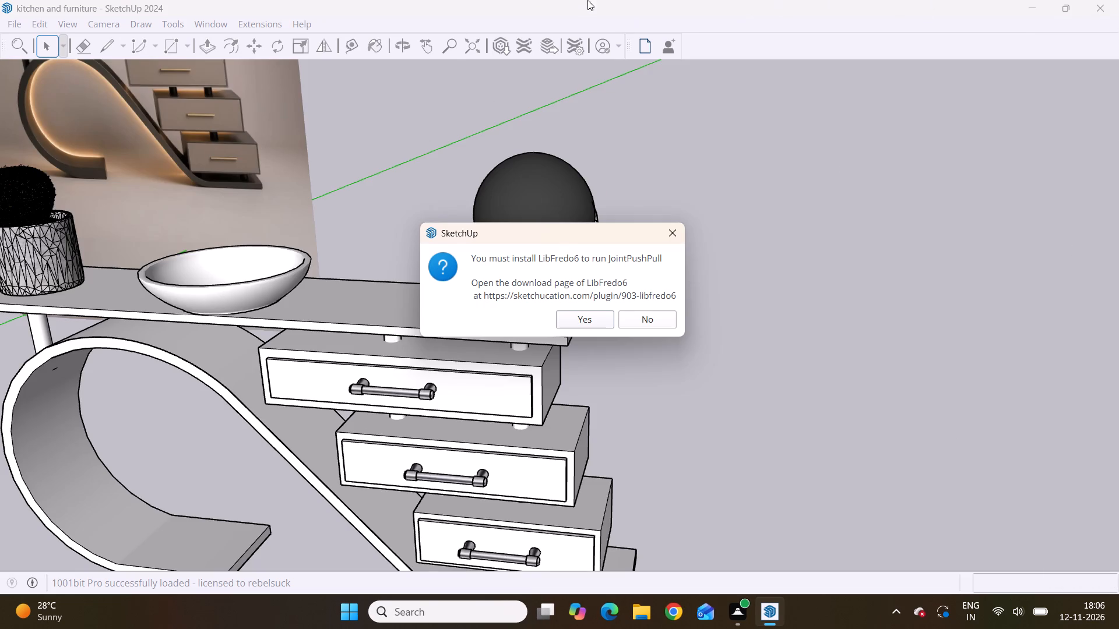
pyautogui.click(638, 315)
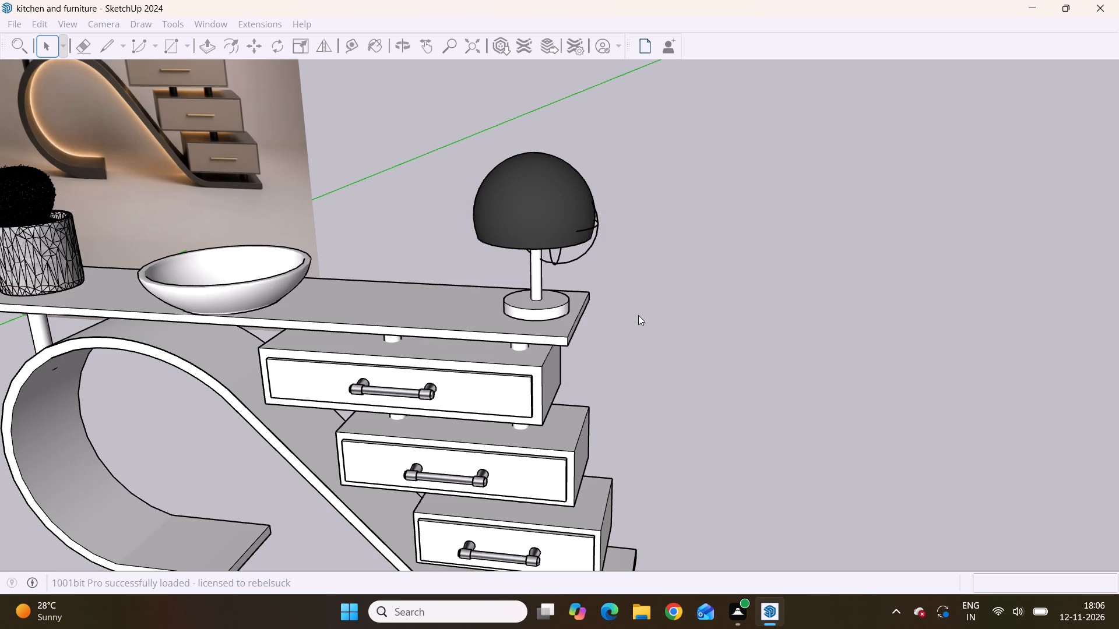
# Close the Extension Errors report once the extensions have loaded.
pyautogui.scroll(-16, 593, 317)
pyautogui.moveTo(473, 281); pyautogui.dragTo(654, 239, button='middle')
pyautogui.scroll(-4, 653, 239)
pyautogui.scroll(1, 615, 264)
pyautogui.scroll(-5, 615, 264)
pyautogui.scroll(-10, 286, 246)
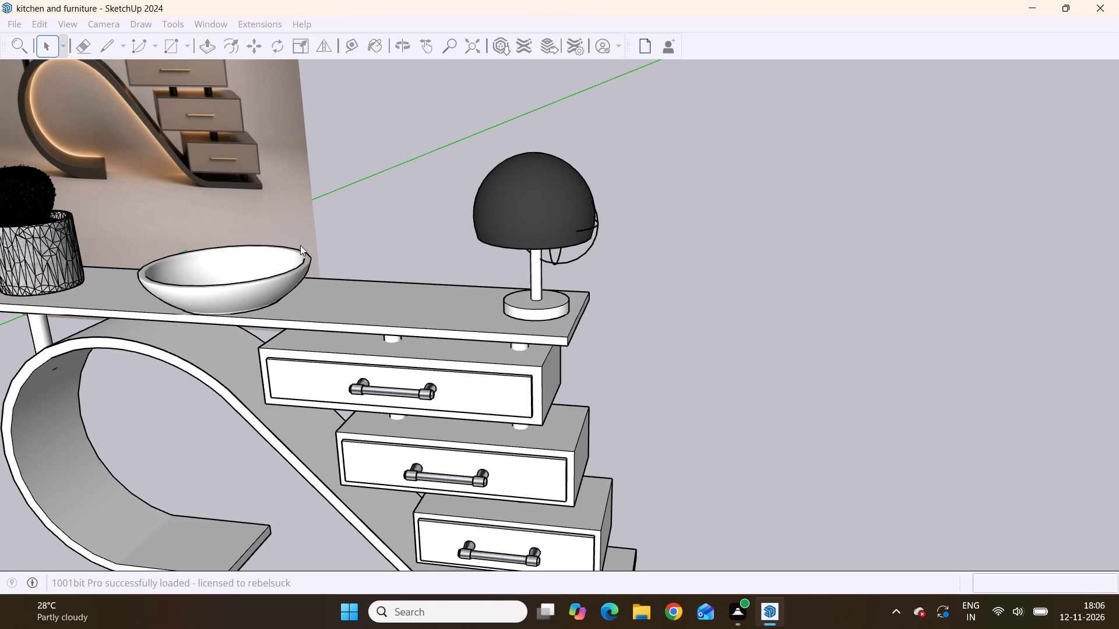
pyautogui.scroll(-3, 300, 245)
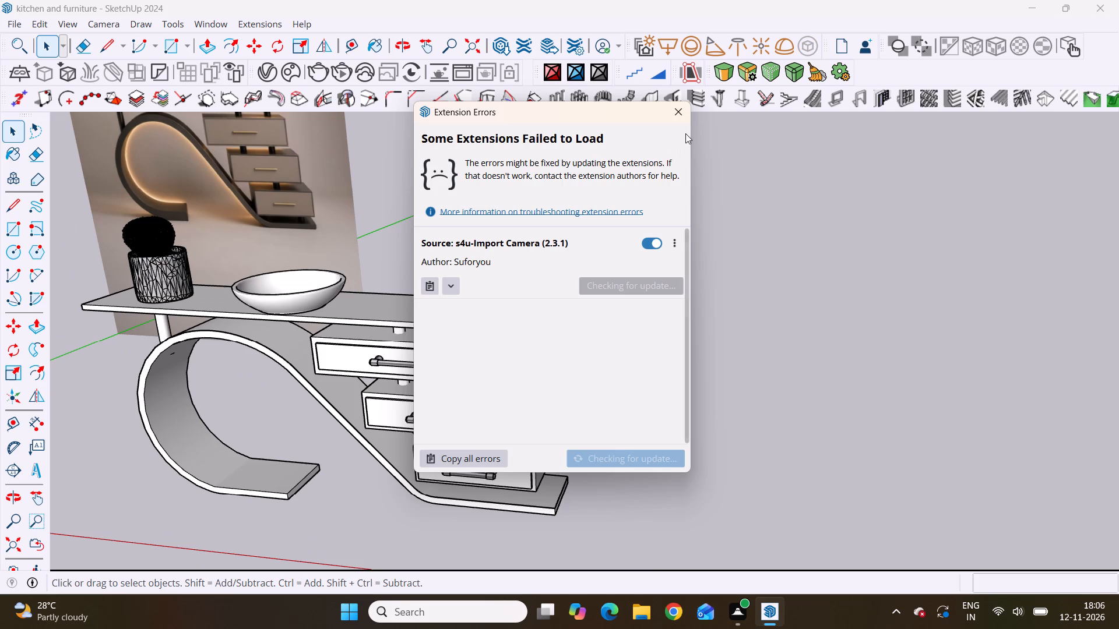
pyautogui.click(677, 105)
# Move the Sphere Light about 1 9/16" sideways so it sits centred beneath the table lamp's shade.
pyautogui.scroll(-5, 407, 234)
pyautogui.moveTo(382, 232); pyautogui.dragTo(498, 167, button='middle')
pyautogui.scroll(1, 498, 168)
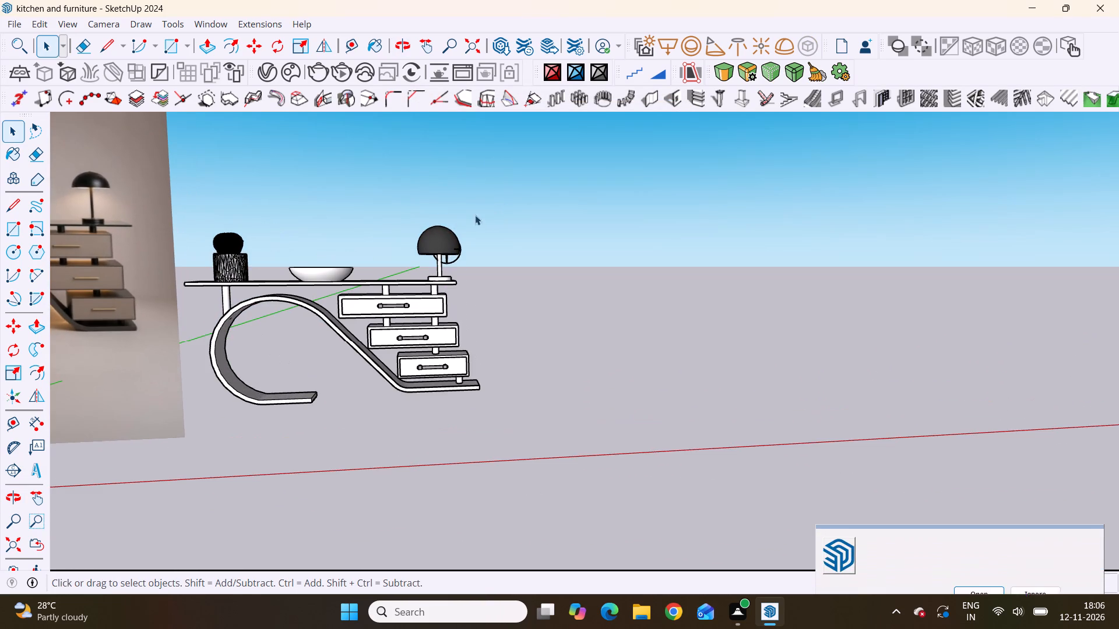
pyautogui.scroll(10, 421, 235)
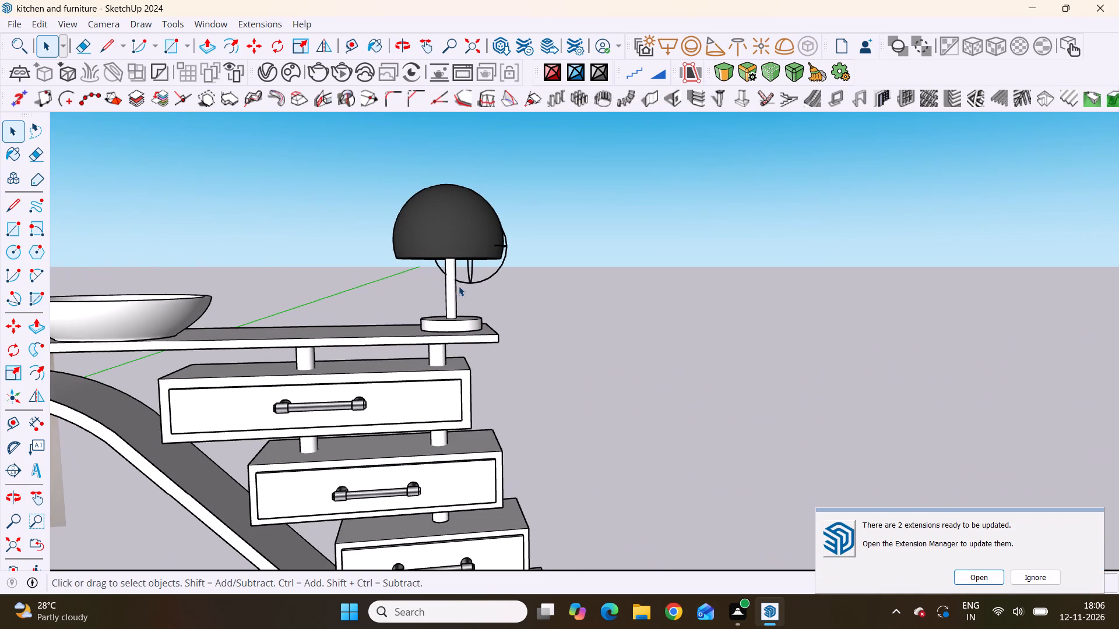
pyautogui.click(481, 280)
pyautogui.doubleClick(477, 270)
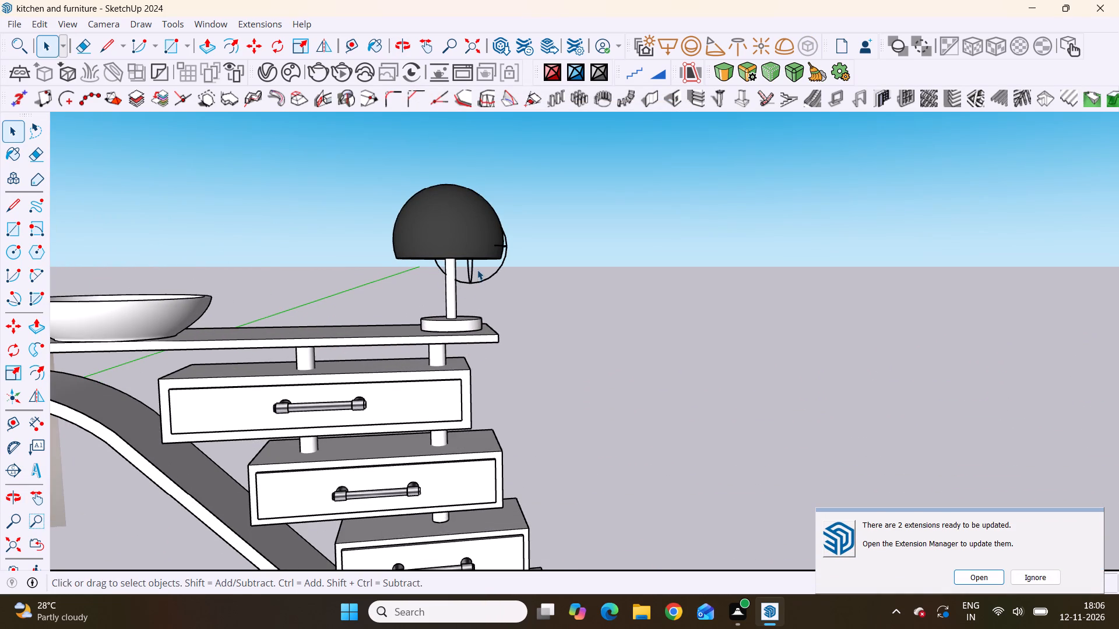
pyautogui.click(471, 274)
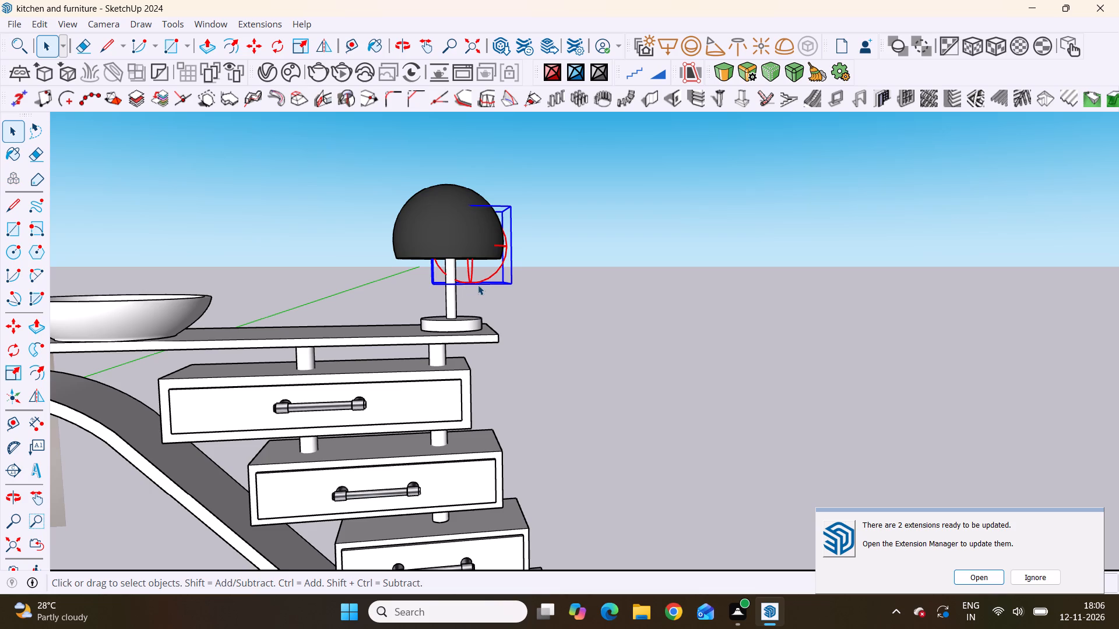
pyautogui.press('m')
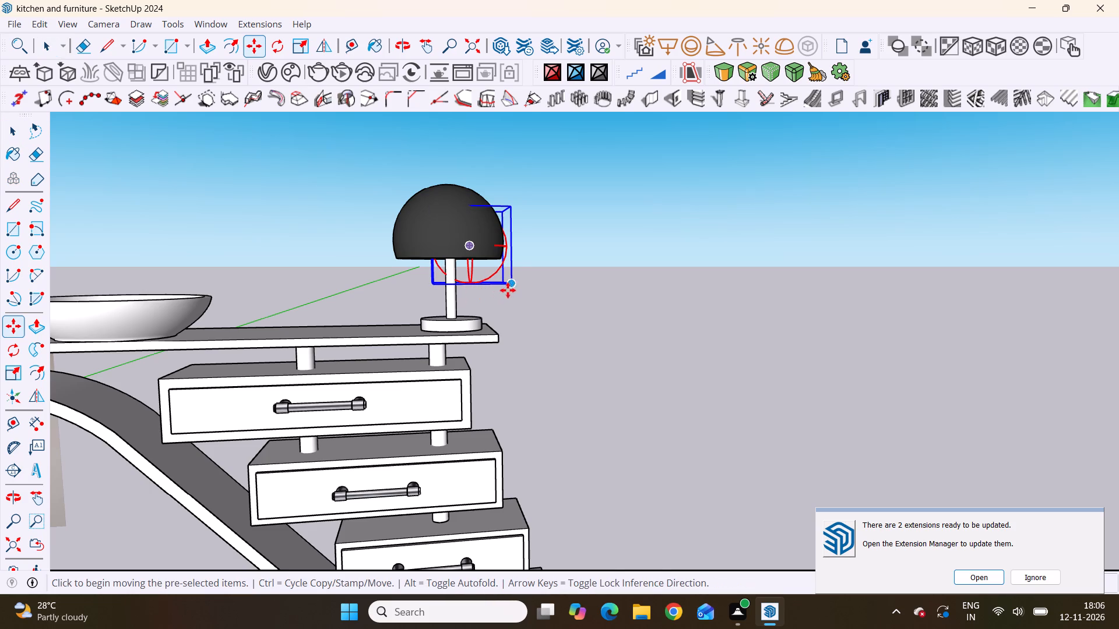
pyautogui.click(512, 282)
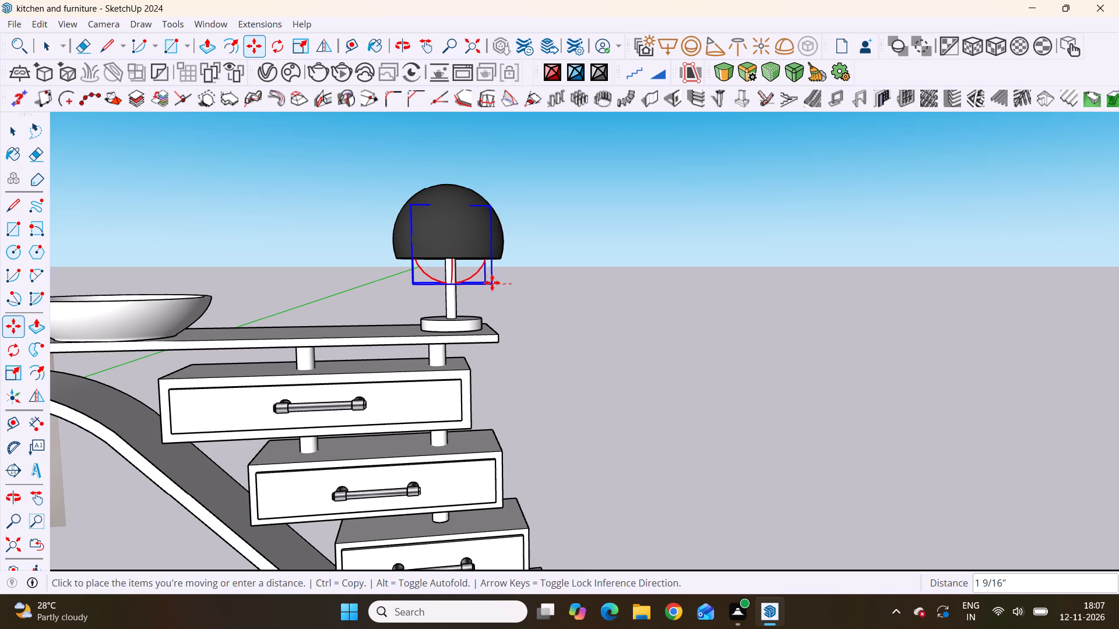
pyautogui.click(491, 282)
# Examine the Sphere Light's position inside the lampshade from below, the front and above.
pyautogui.scroll(-3, 529, 314)
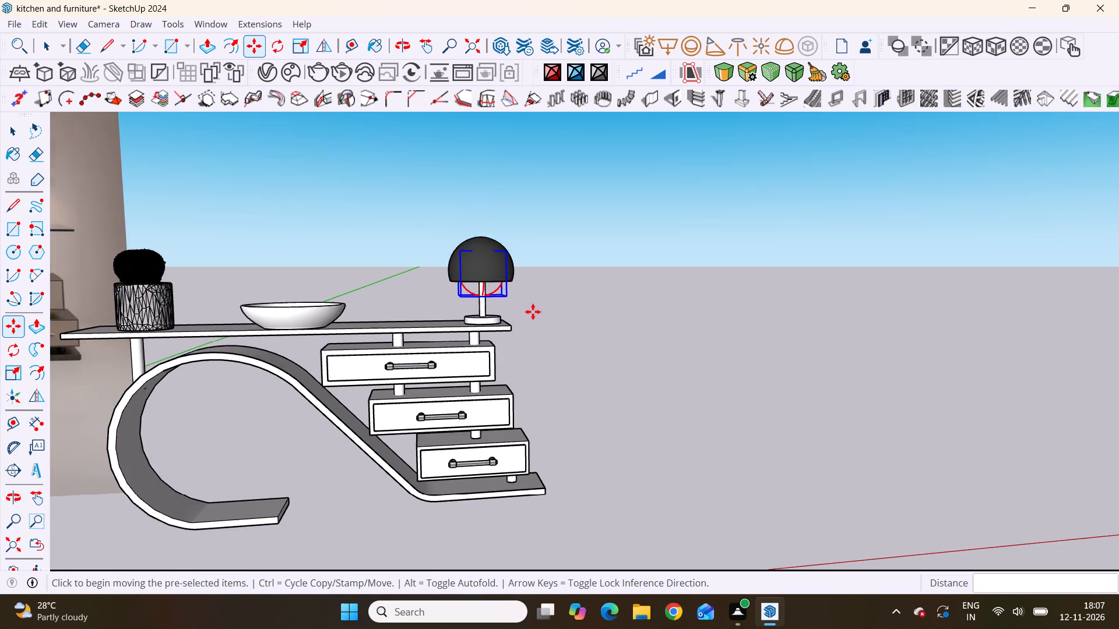
pyautogui.moveTo(548, 296); pyautogui.dragTo(410, 200, button='middle')
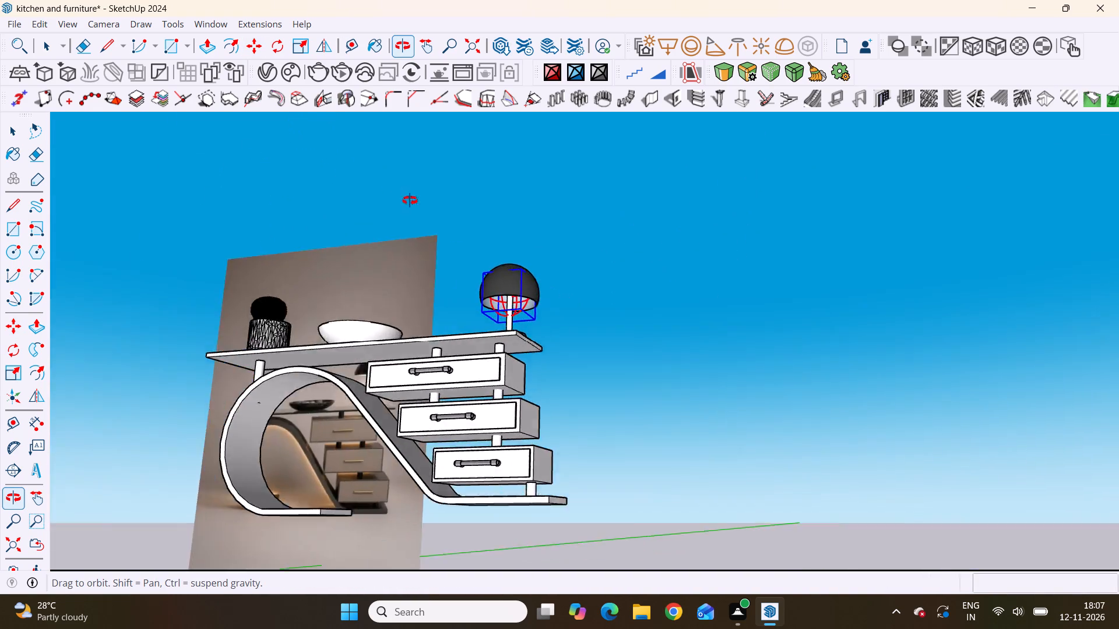
pyautogui.moveTo(410, 200); pyautogui.dragTo(530, 366, button='middle')
pyautogui.scroll(2, 532, 370)
pyautogui.scroll(1, 487, 275)
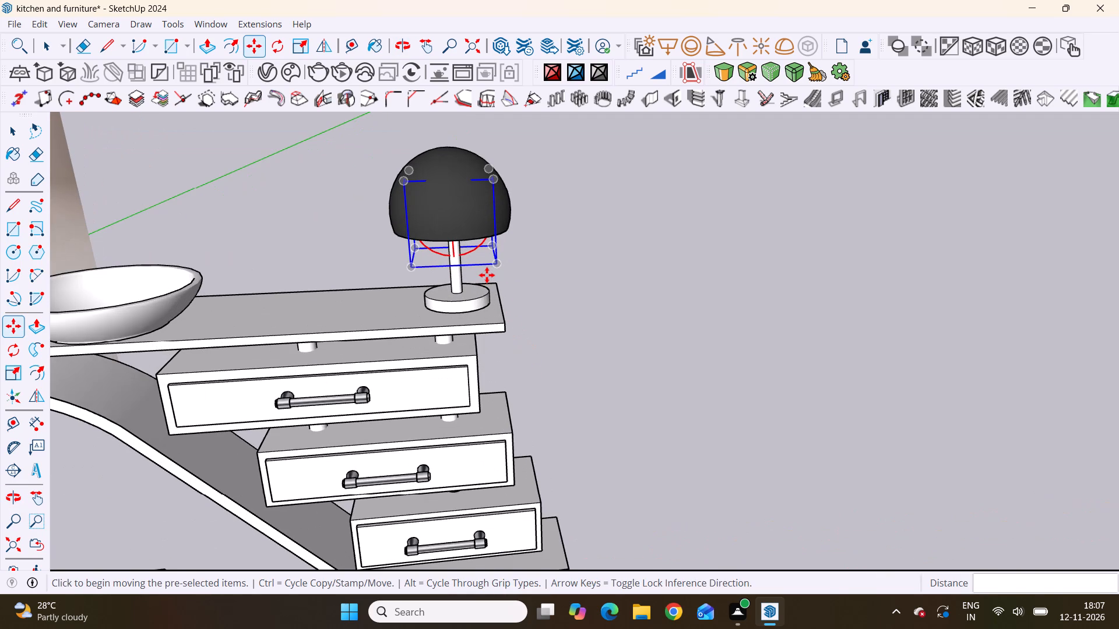
pyautogui.press('space')
pyautogui.scroll(-2, 477, 277)
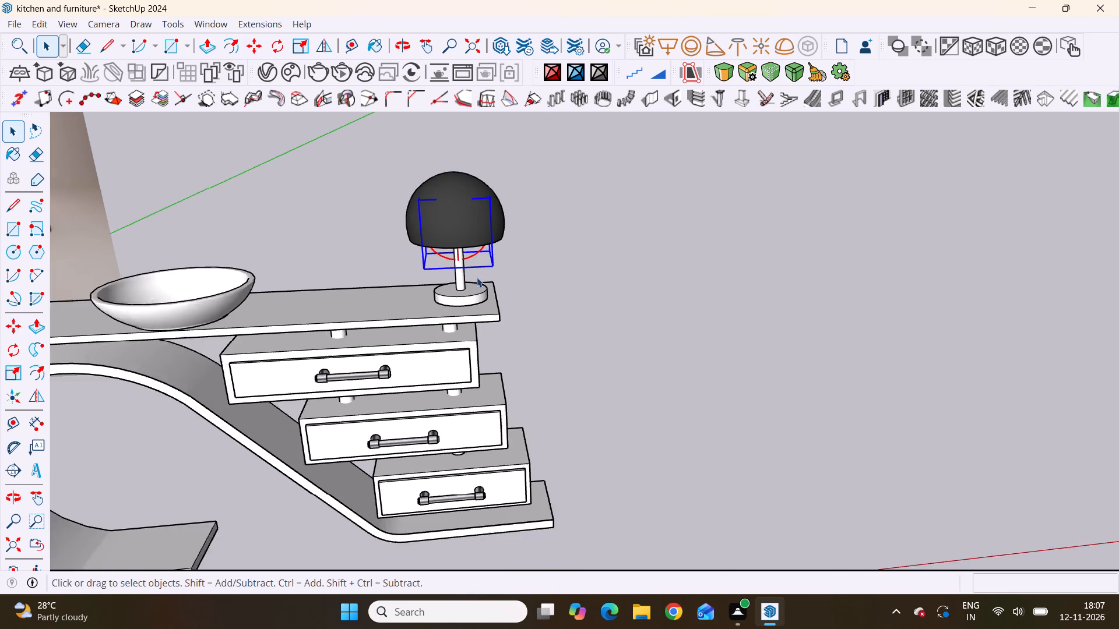
pyautogui.scroll(3, 506, 301)
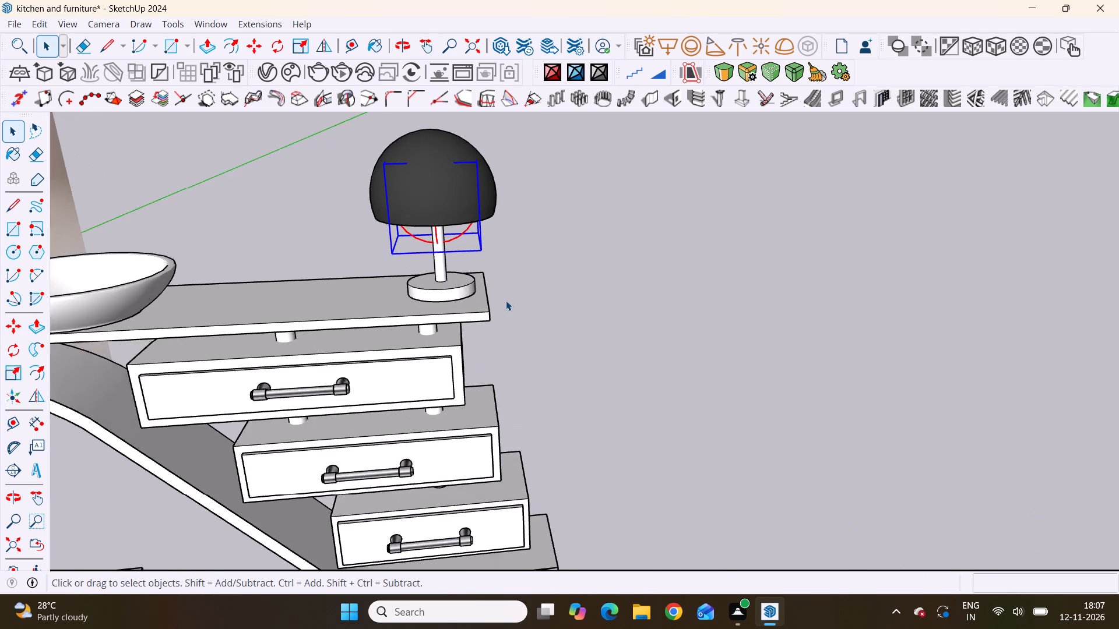
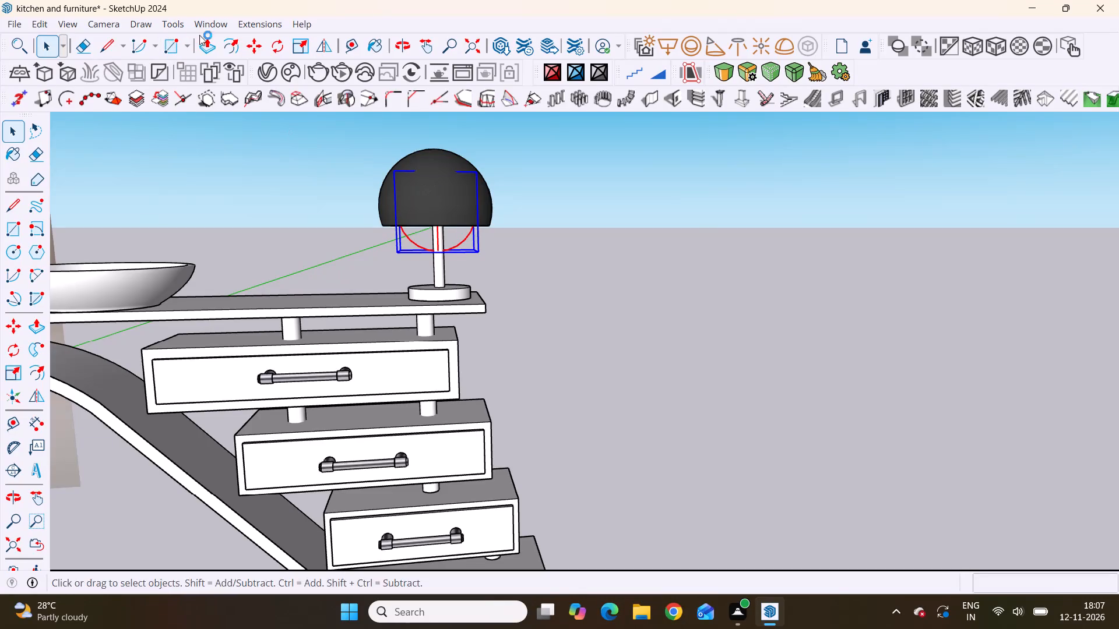
# Start an interactive render of the console table scene to preview the Sphere Light inside the lampshade.
pyautogui.click(335, 80)
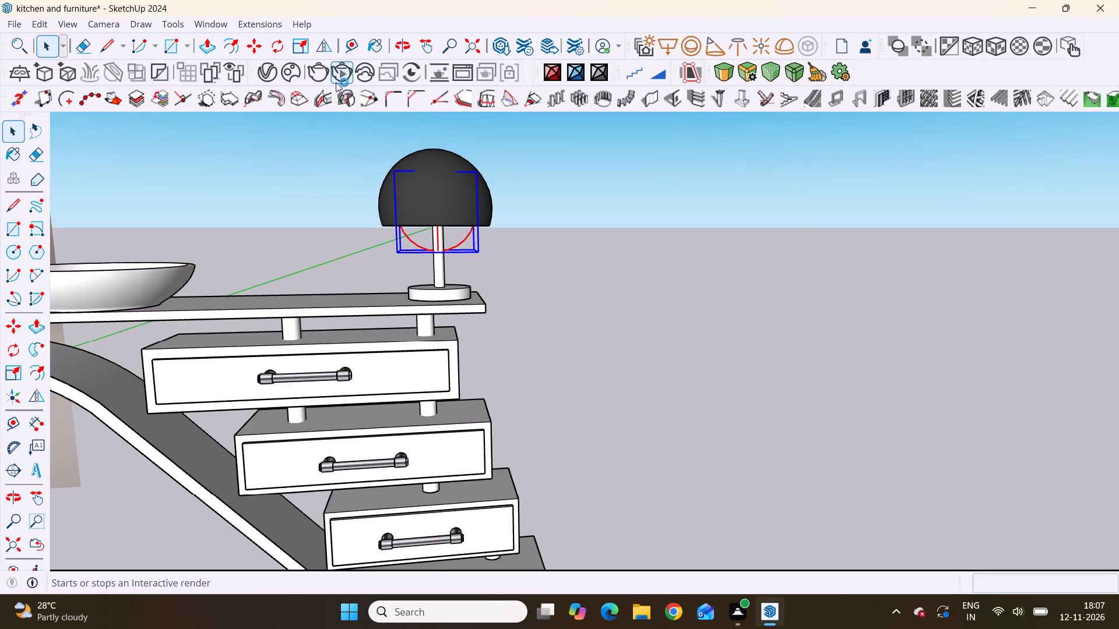
pyautogui.click(344, 73)
pyautogui.click(339, 69)
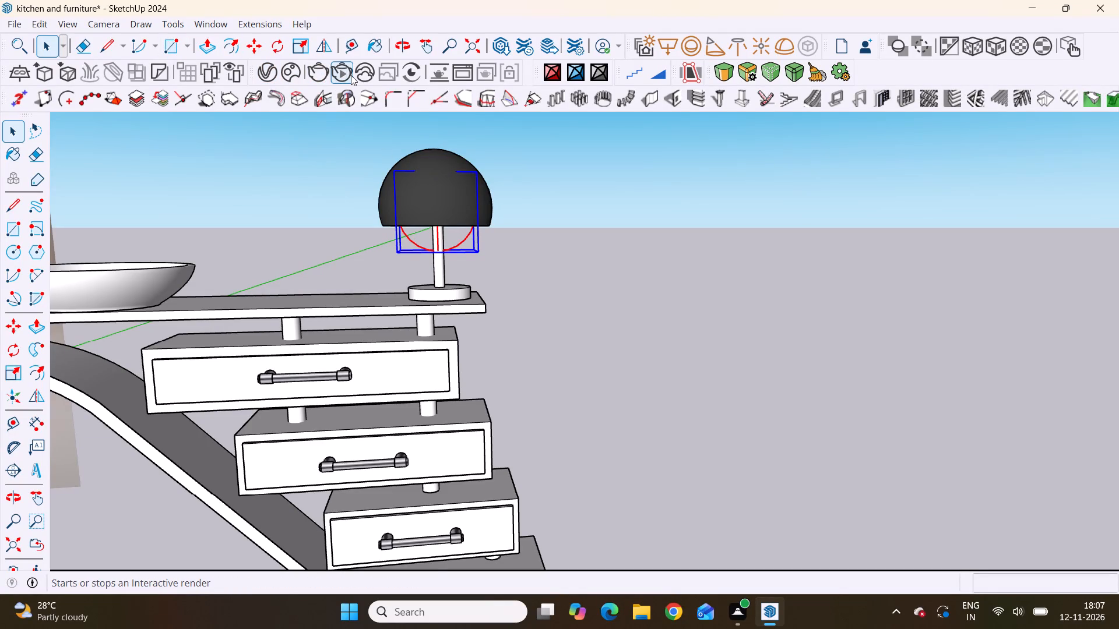
pyautogui.doubleClick(349, 73)
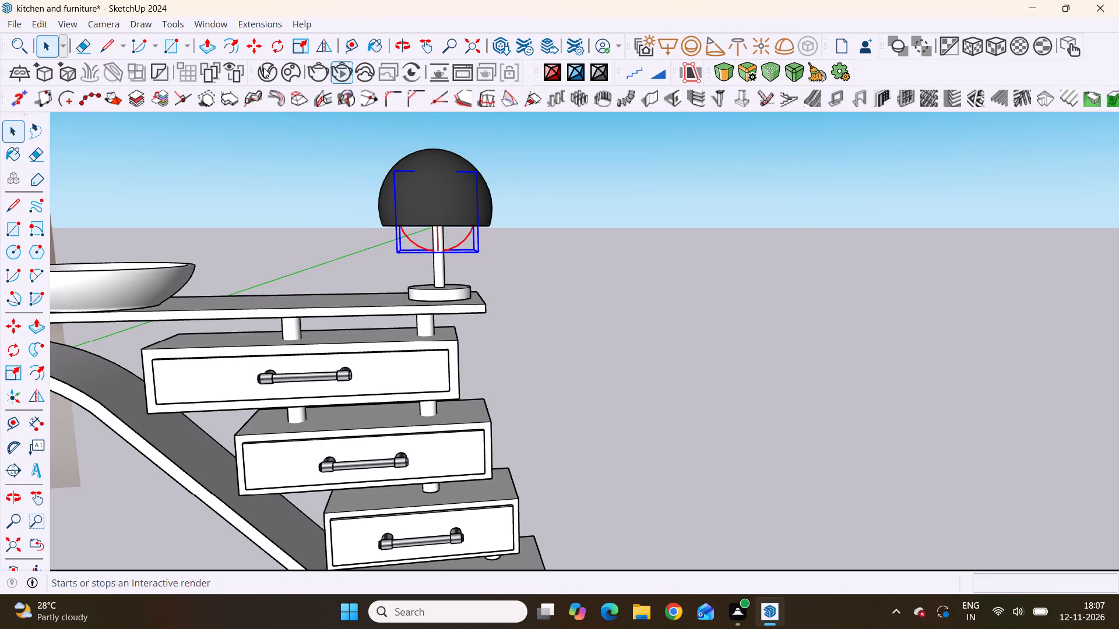
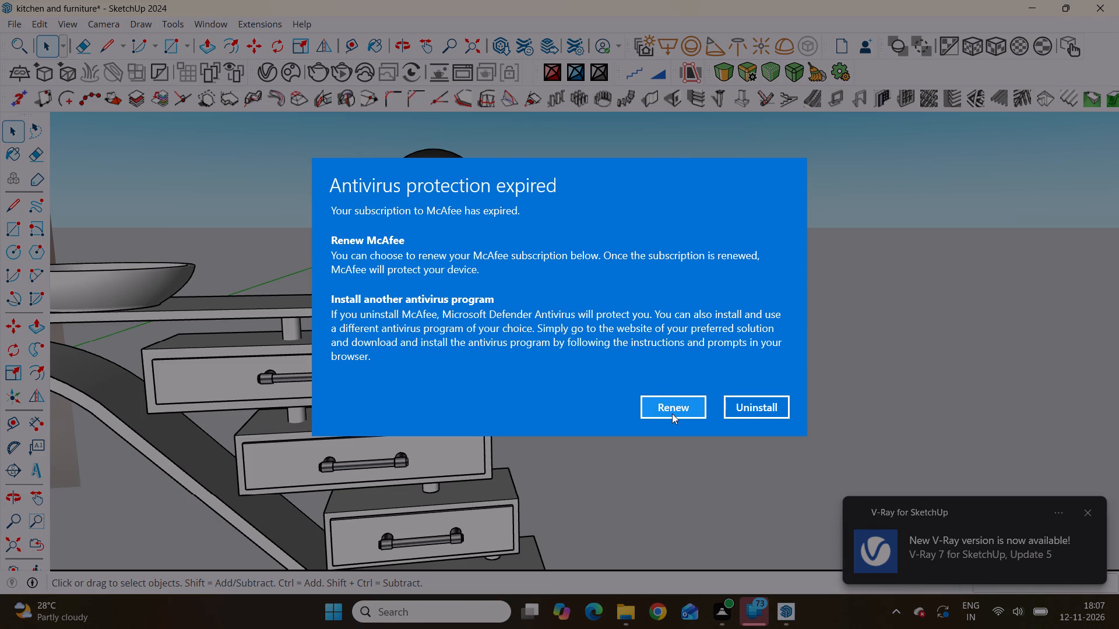
# Clear the expired antivirus notice covering the render by choosing to renew McAfee.
pyautogui.click(865, 382)
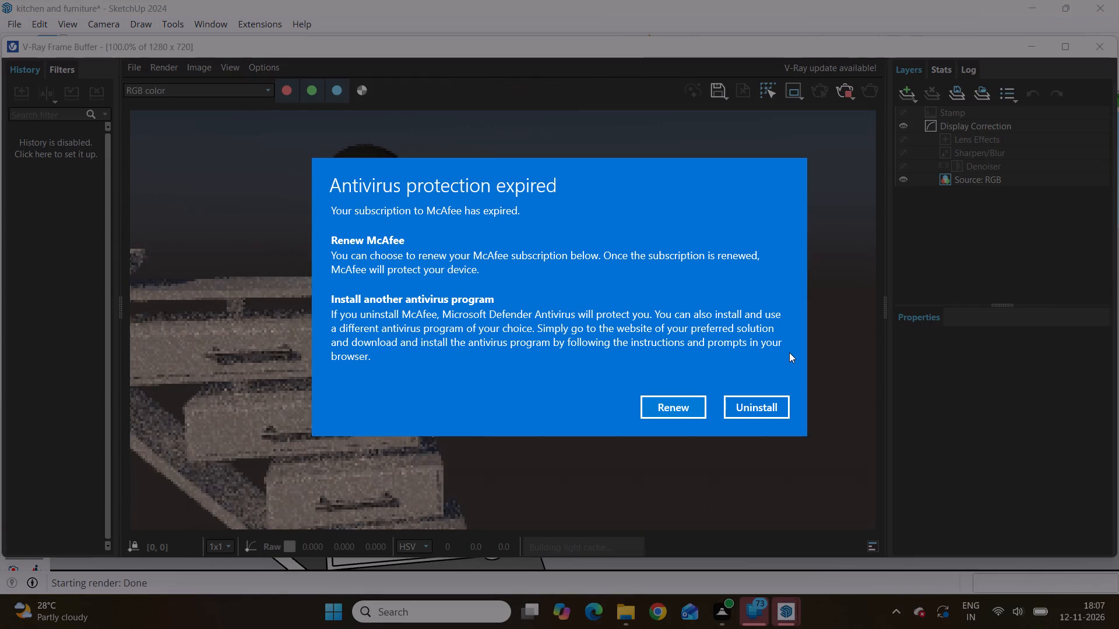
pyautogui.click(692, 410)
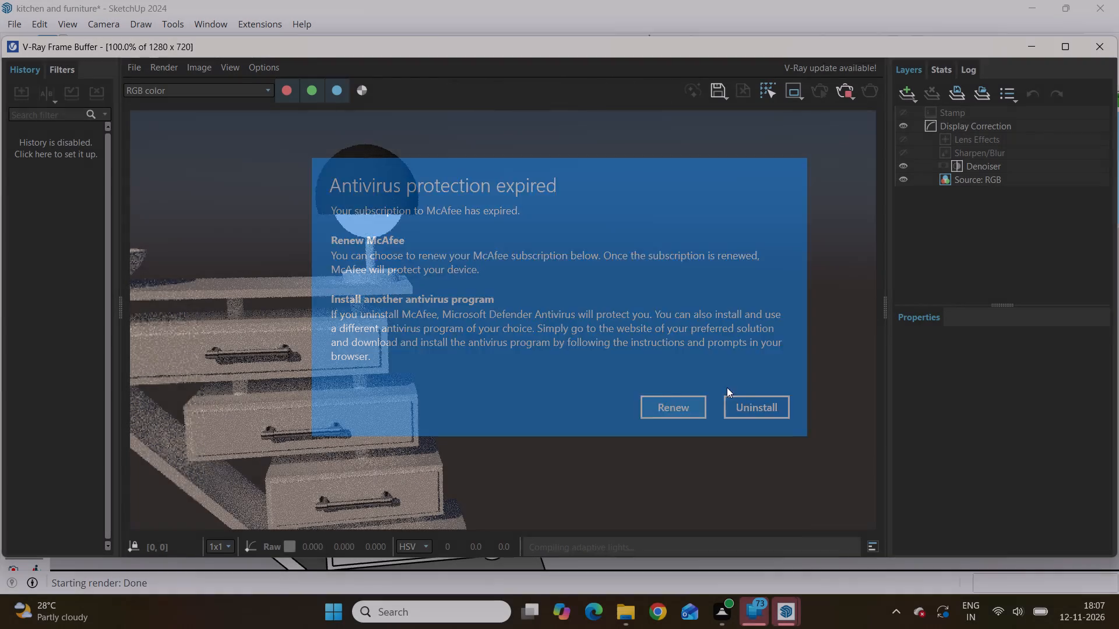
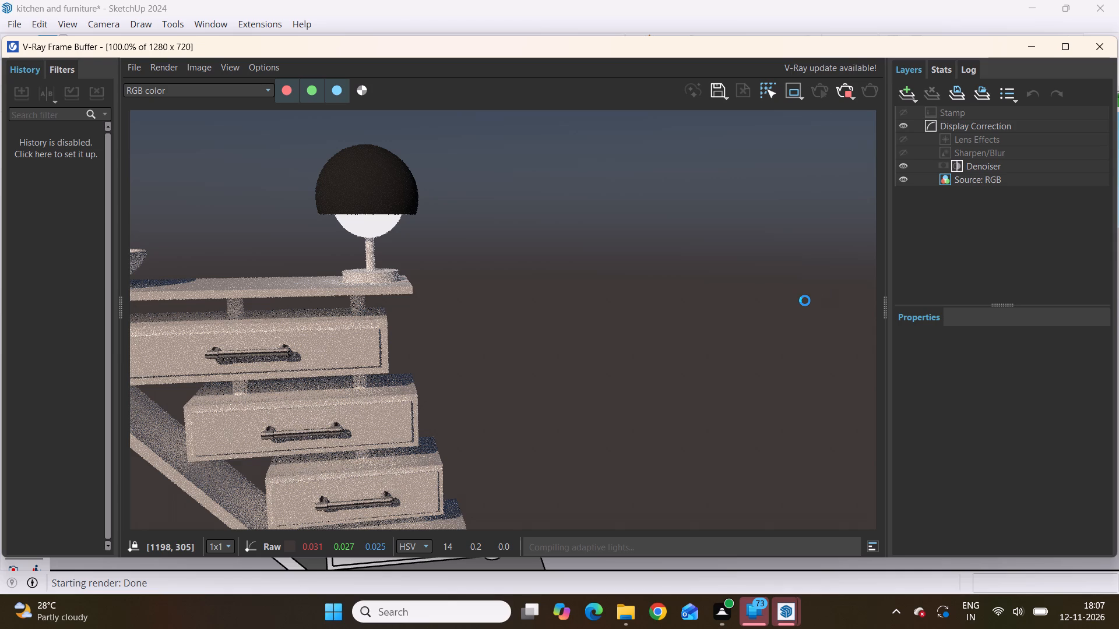
# Examine the lampshade, Sphere Light and drawers in the interactive render at different magnifications, and minimise the render window.
pyautogui.scroll(-2, 531, 321)
pyautogui.scroll(-1, 805, 301)
pyautogui.scroll(4, 508, 340)
pyautogui.scroll(-2, 452, 294)
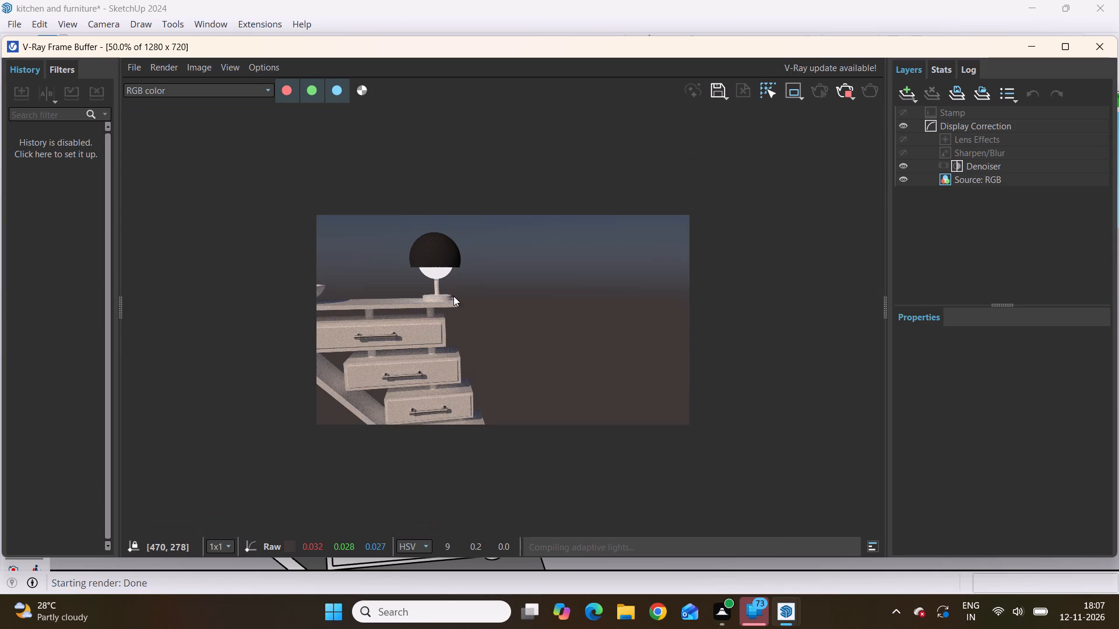
pyautogui.scroll(3, 413, 256)
pyautogui.scroll(-2, 456, 278)
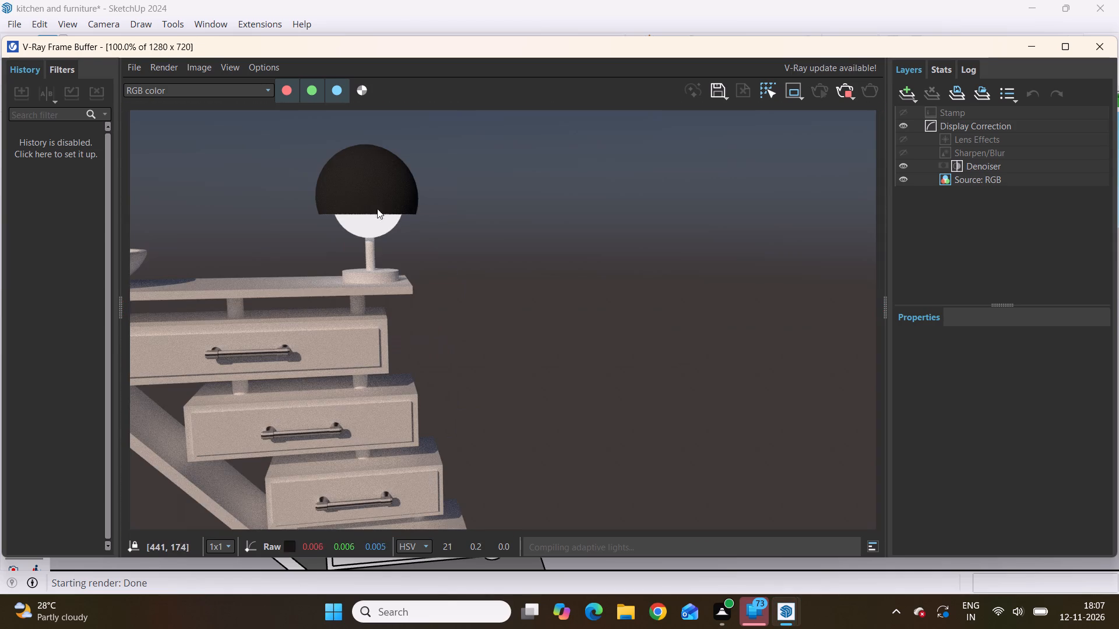
pyautogui.scroll(1, 364, 197)
pyautogui.scroll(-1, 458, 287)
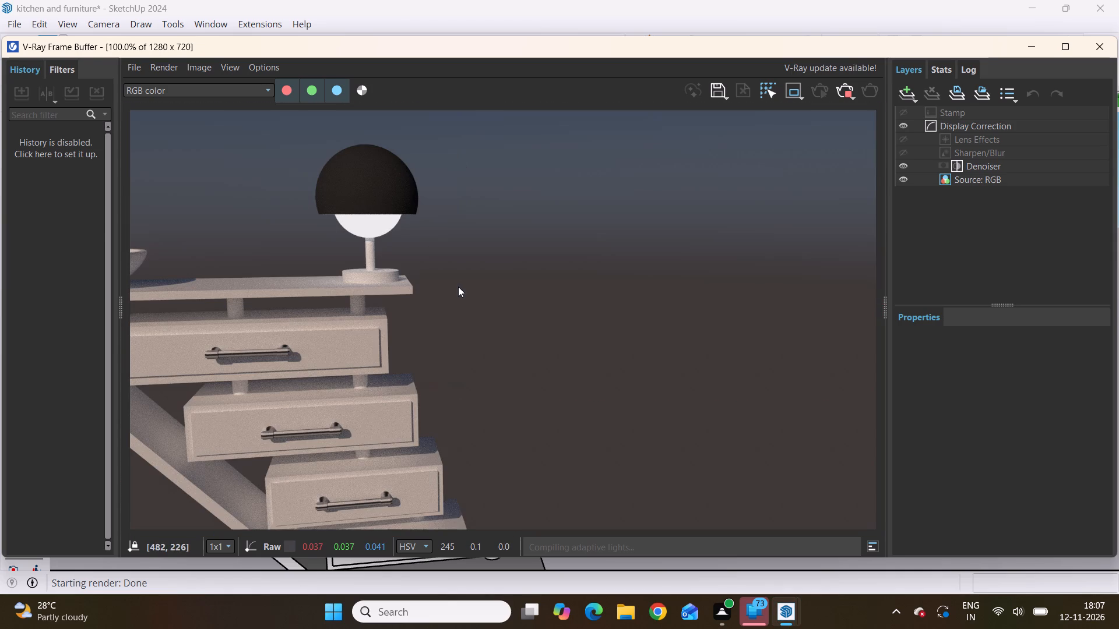
pyautogui.scroll(1, 354, 201)
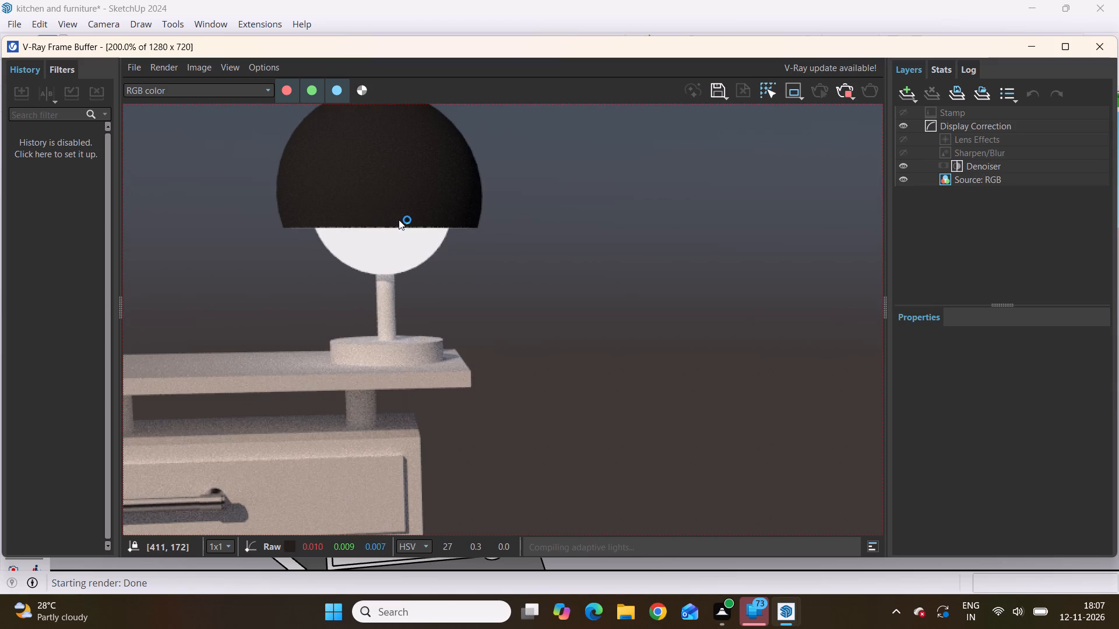
pyautogui.scroll(-2, 413, 224)
pyautogui.scroll(-3, 524, 323)
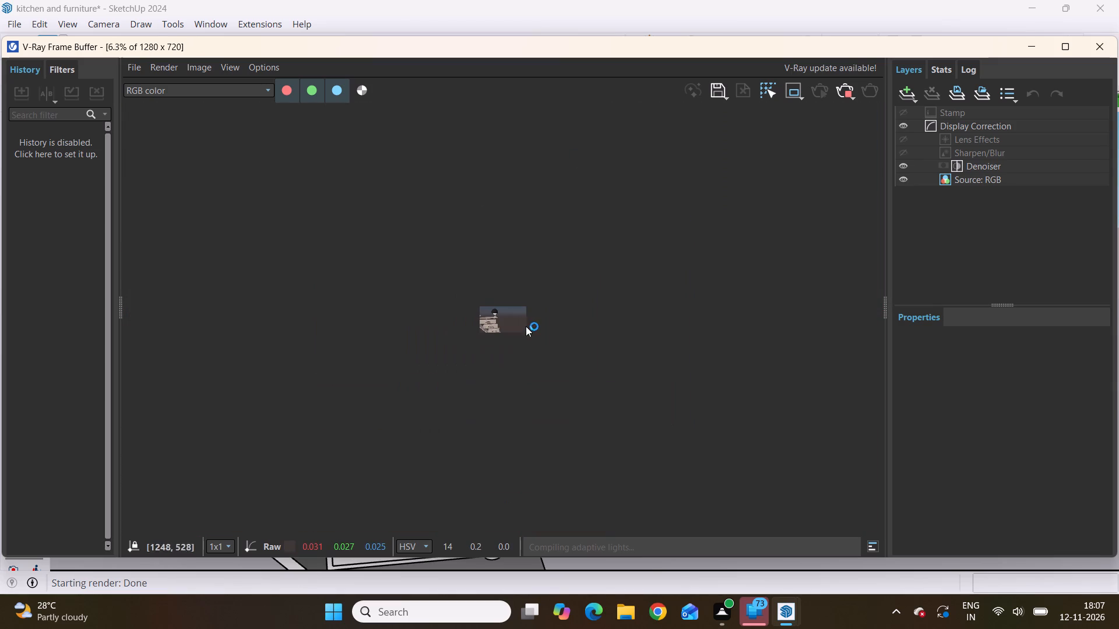
pyautogui.scroll(-3, 434, 333)
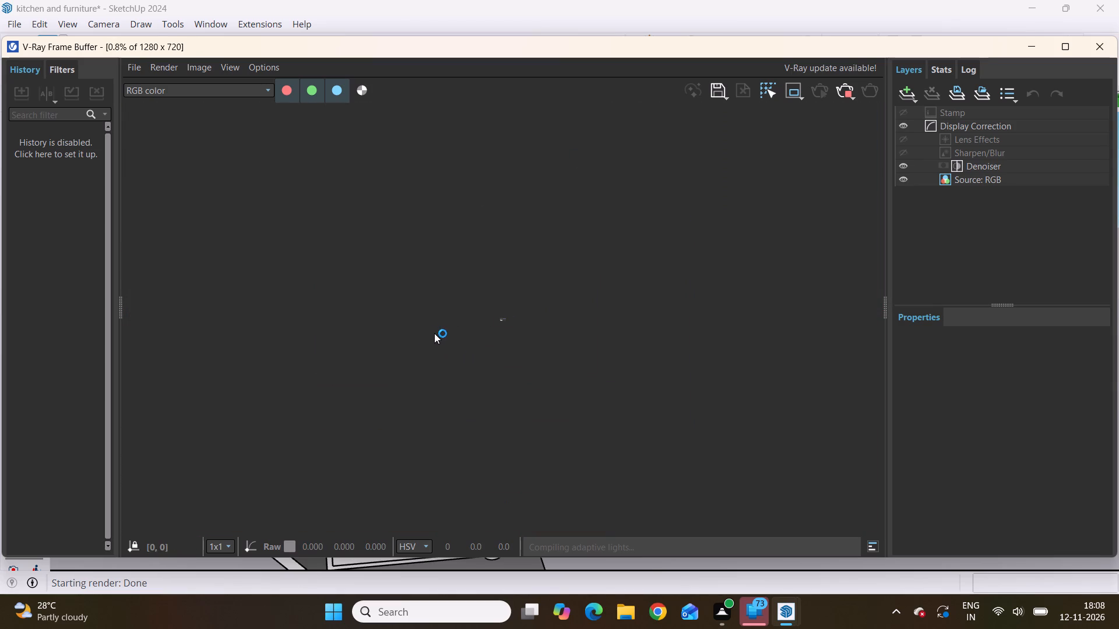
pyautogui.scroll(10, 484, 322)
pyautogui.scroll(-4, 488, 320)
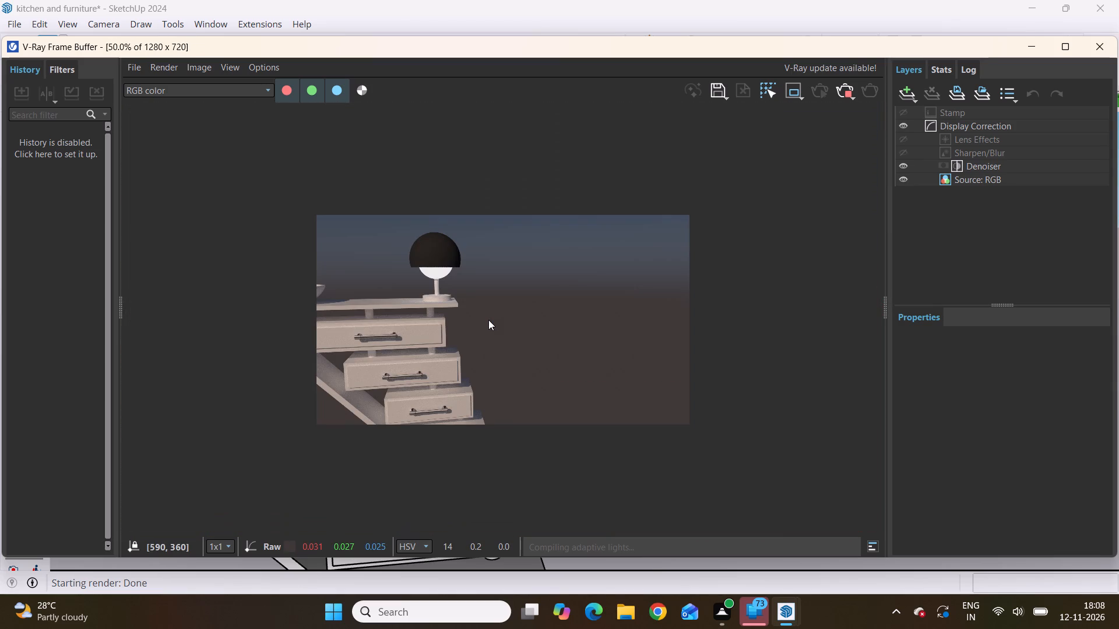
pyautogui.scroll(1, 407, 291)
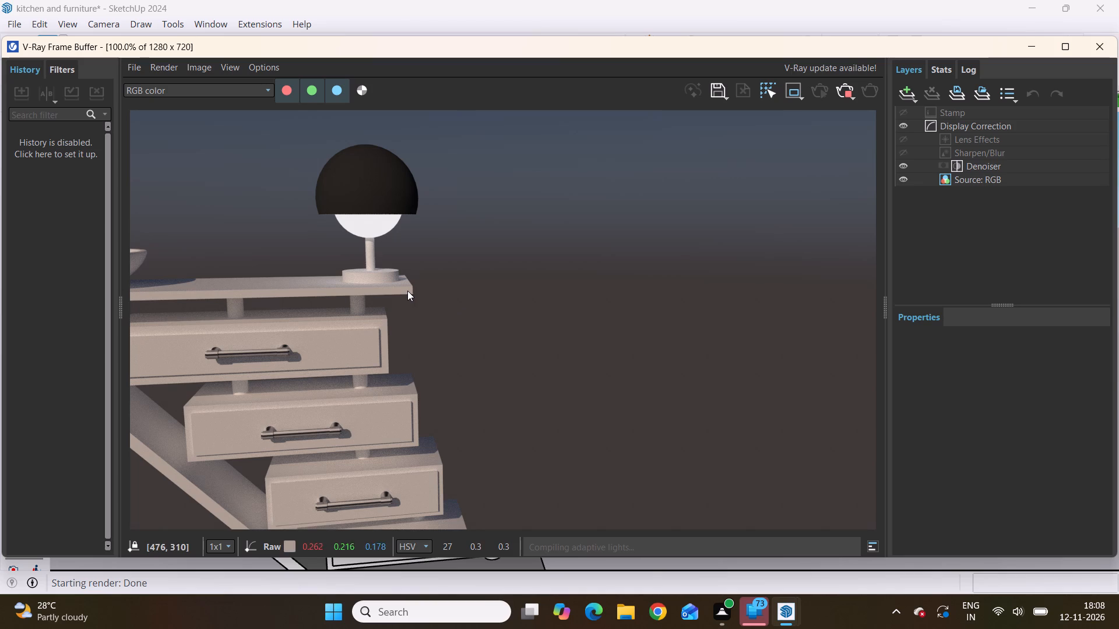
pyautogui.scroll(-3, 422, 284)
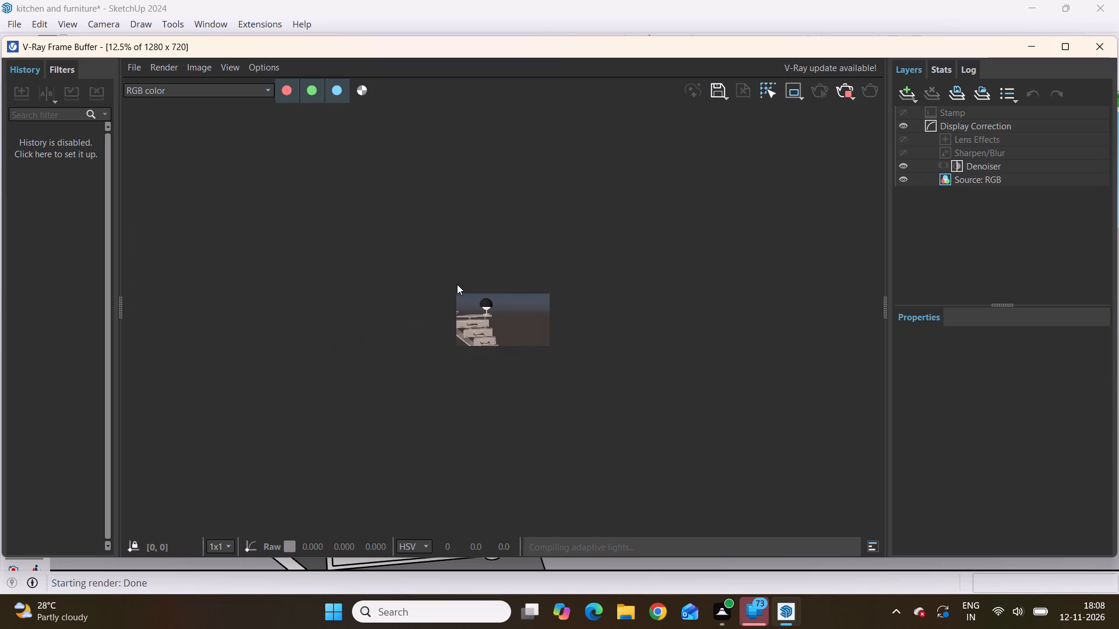
pyautogui.scroll(-5, 460, 287)
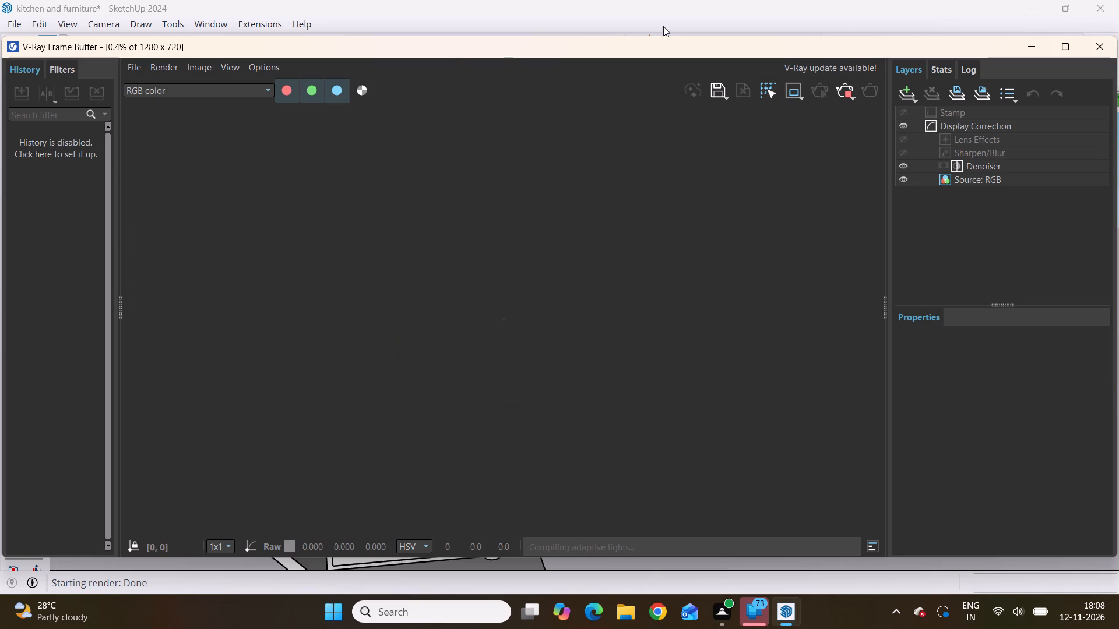
pyautogui.click(1029, 44)
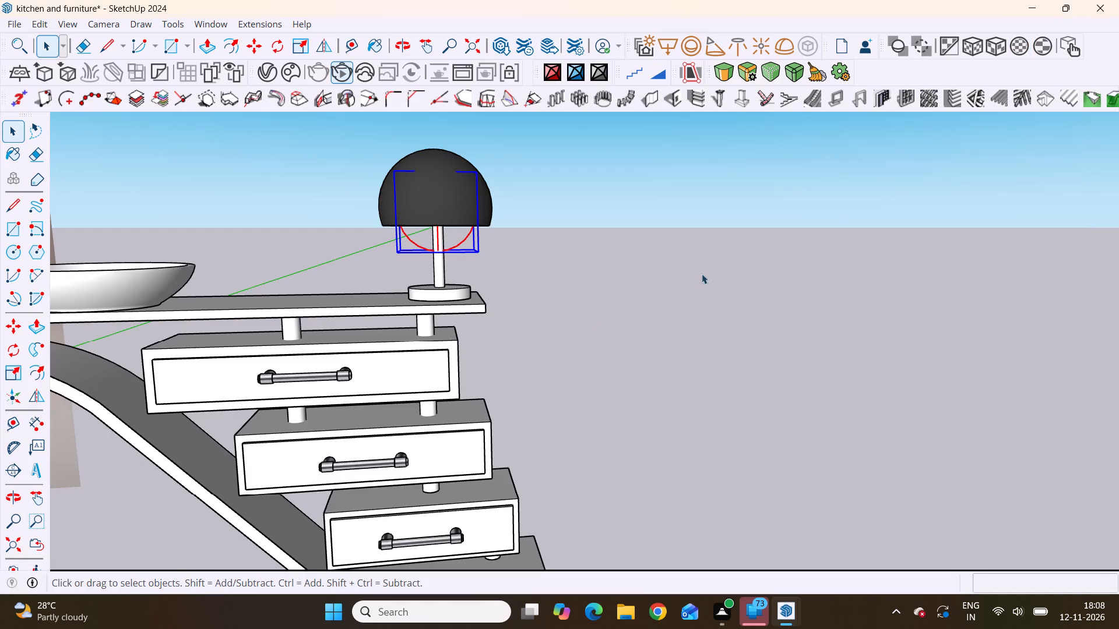
# Move the Sphere Light up along the blue axis by about 1 3/8" inside the lampshade.
pyautogui.scroll(-1, 516, 327)
pyautogui.scroll(2, 477, 260)
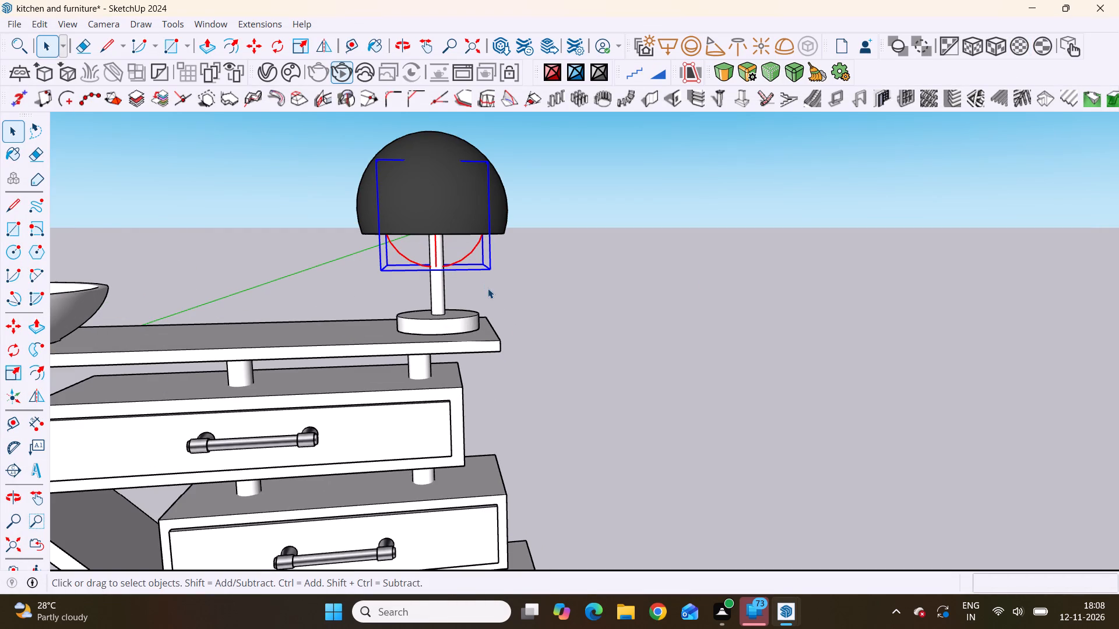
pyautogui.press('m')
pyautogui.click(488, 268)
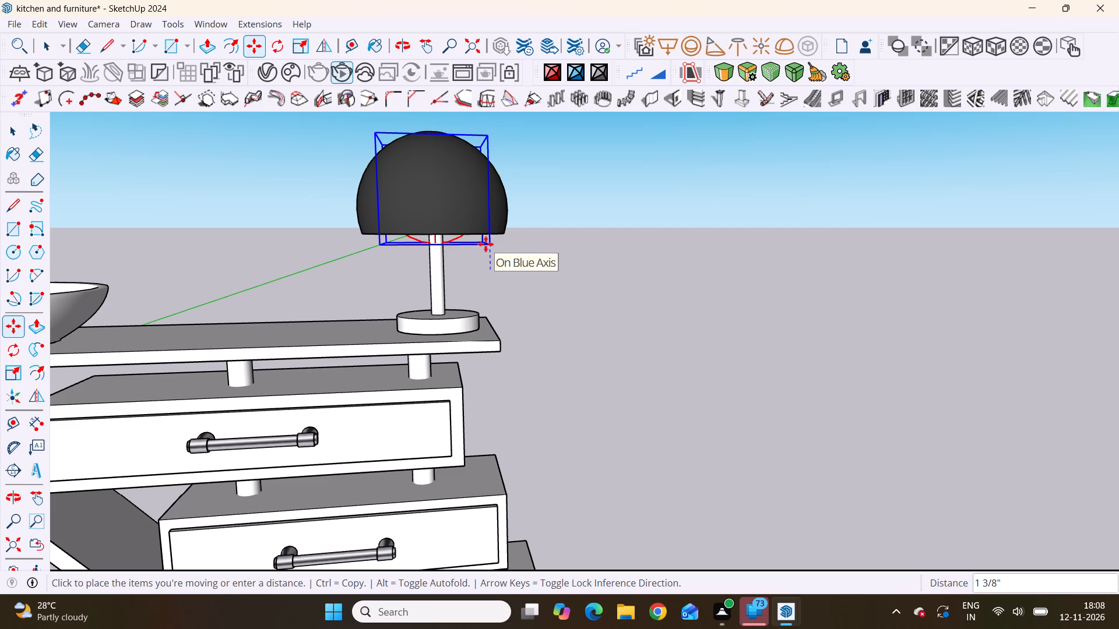
pyautogui.moveTo(484, 240); pyautogui.dragTo(491, 241)
pyautogui.scroll(-3, 515, 262)
pyautogui.moveTo(545, 261); pyautogui.dragTo(534, 383, button='middle')
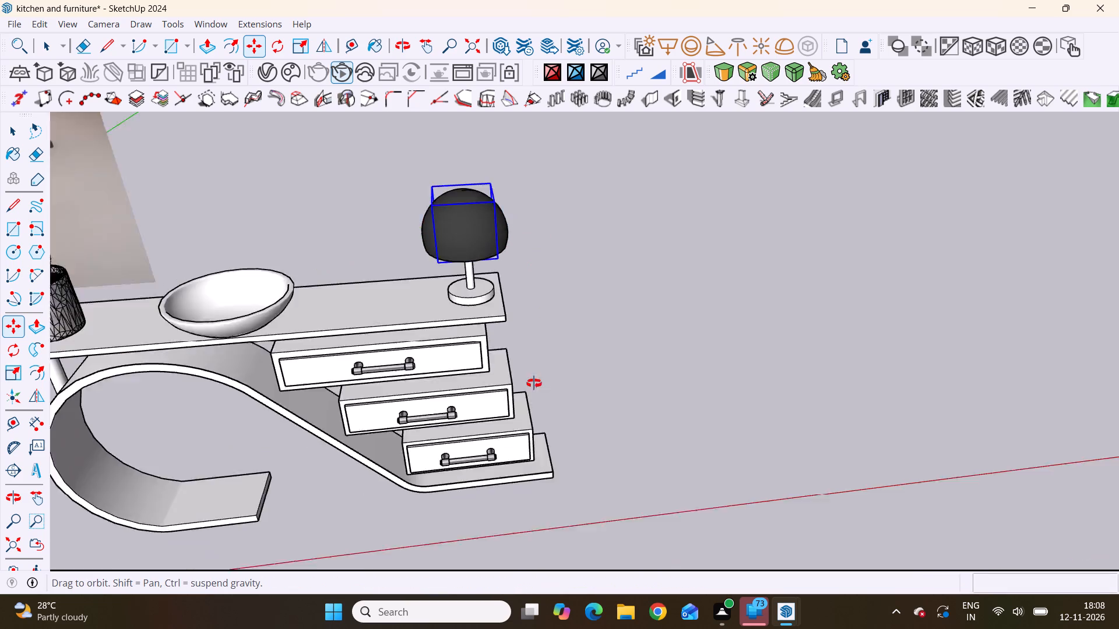
pyautogui.moveTo(534, 383); pyautogui.dragTo(614, 130, button='middle')
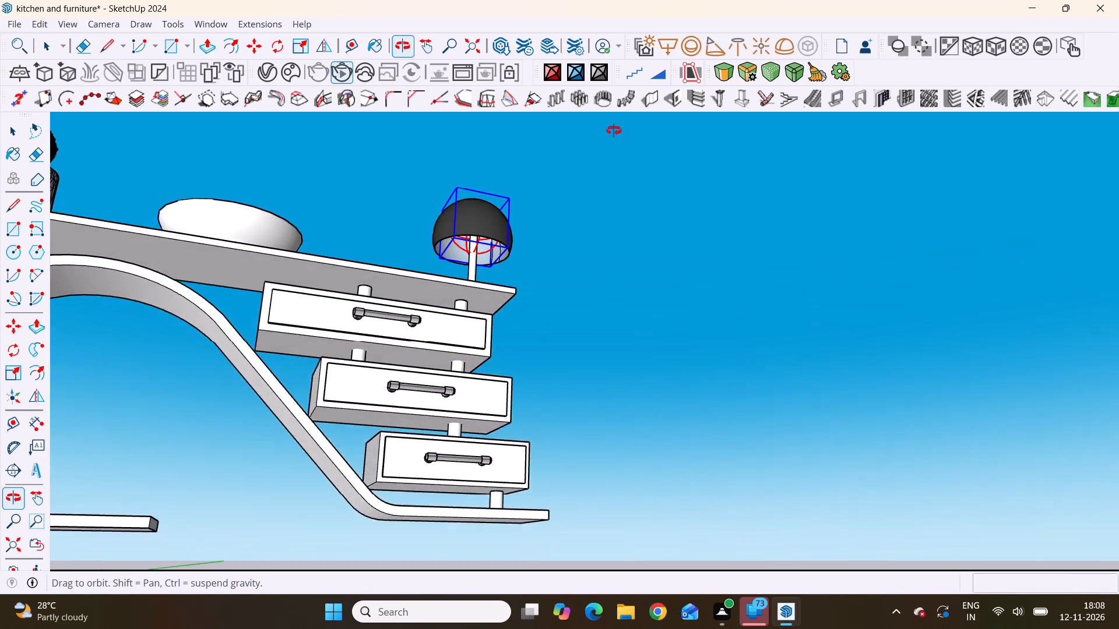
pyautogui.moveTo(614, 130); pyautogui.dragTo(537, 327, button='middle')
pyautogui.scroll(1, 532, 327)
pyautogui.press('space')
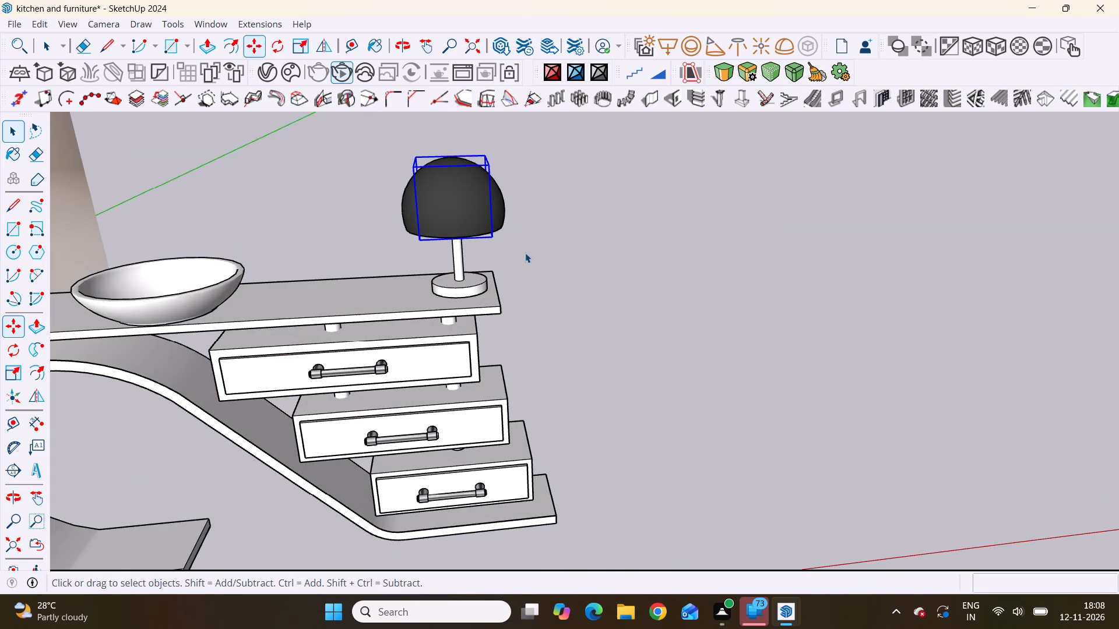
# Reframe the lamp from a lower front angle, stop the running render and start it again.
pyautogui.scroll(-4, 525, 253)
pyautogui.moveTo(505, 252); pyautogui.dragTo(505, 145, button='middle')
pyautogui.scroll(2, 479, 228)
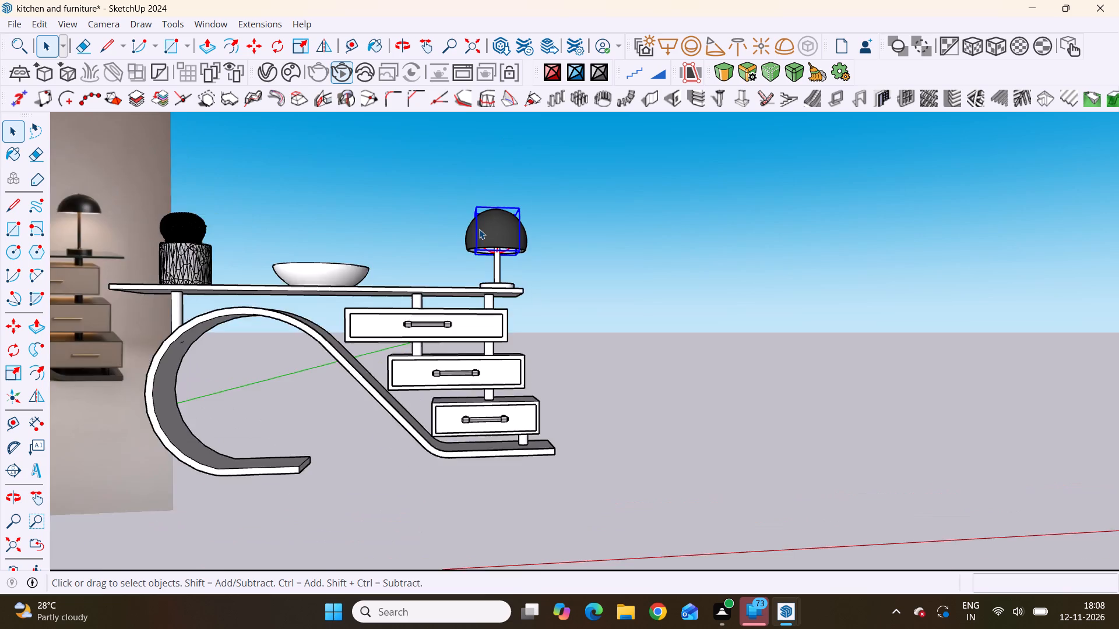
pyautogui.scroll(6, 479, 229)
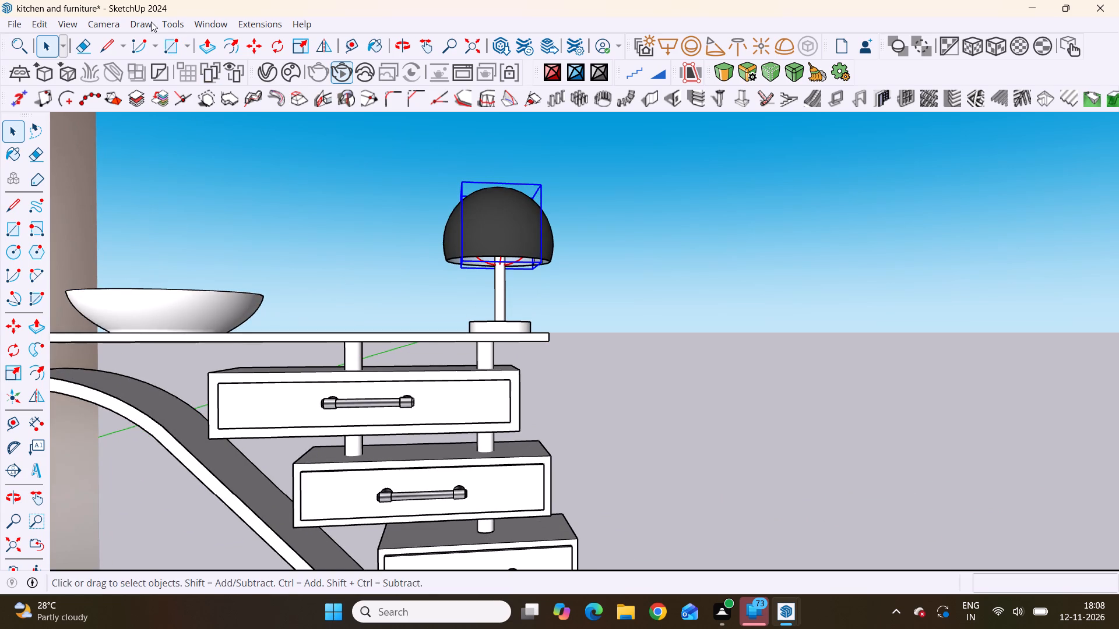
pyautogui.click(265, 75)
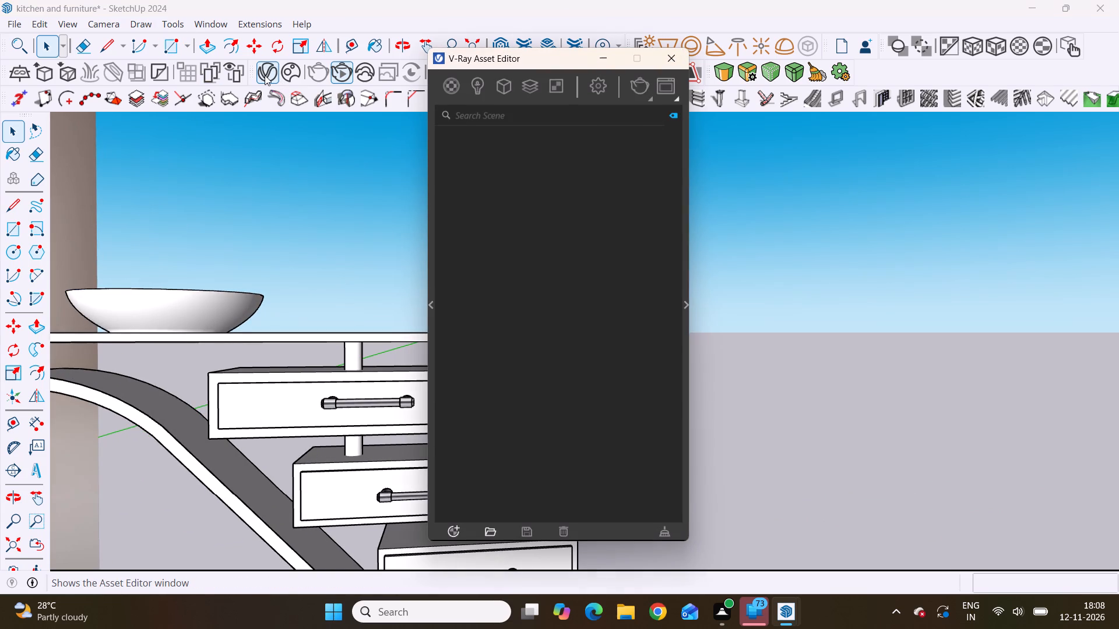
pyautogui.click(654, 98)
pyautogui.click(654, 98)
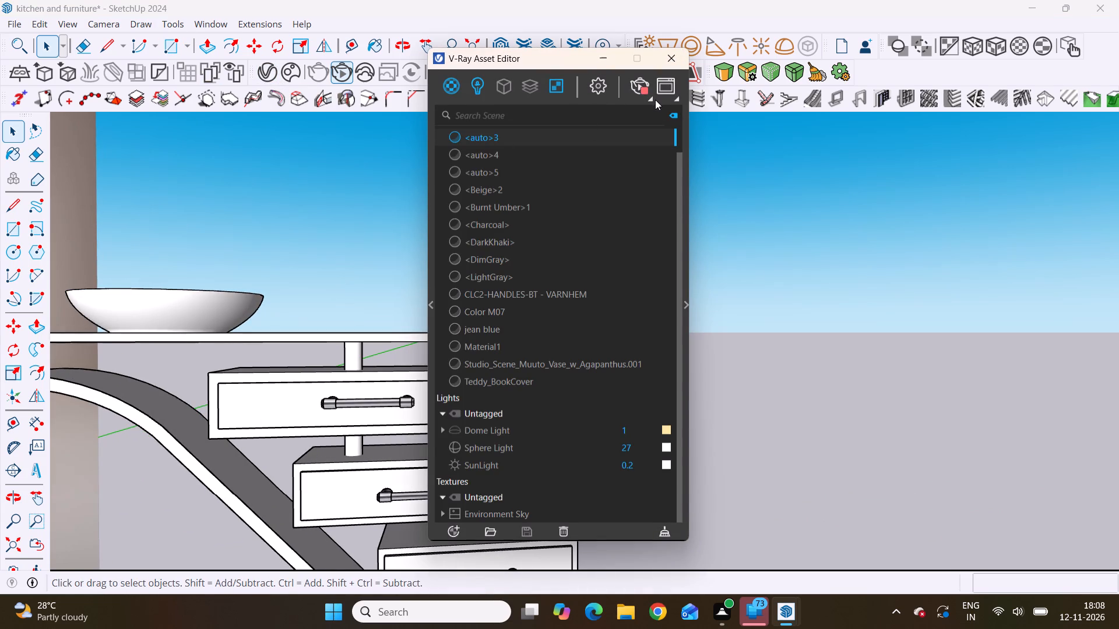
pyautogui.click(647, 98)
pyautogui.doubleClick(632, 117)
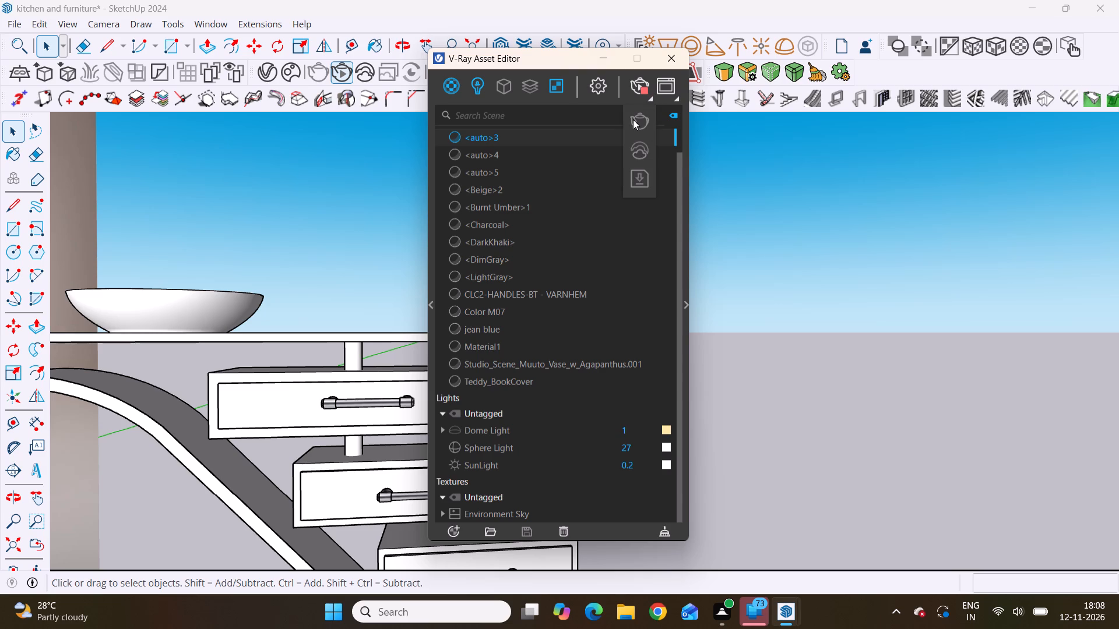
pyautogui.doubleClick(643, 91)
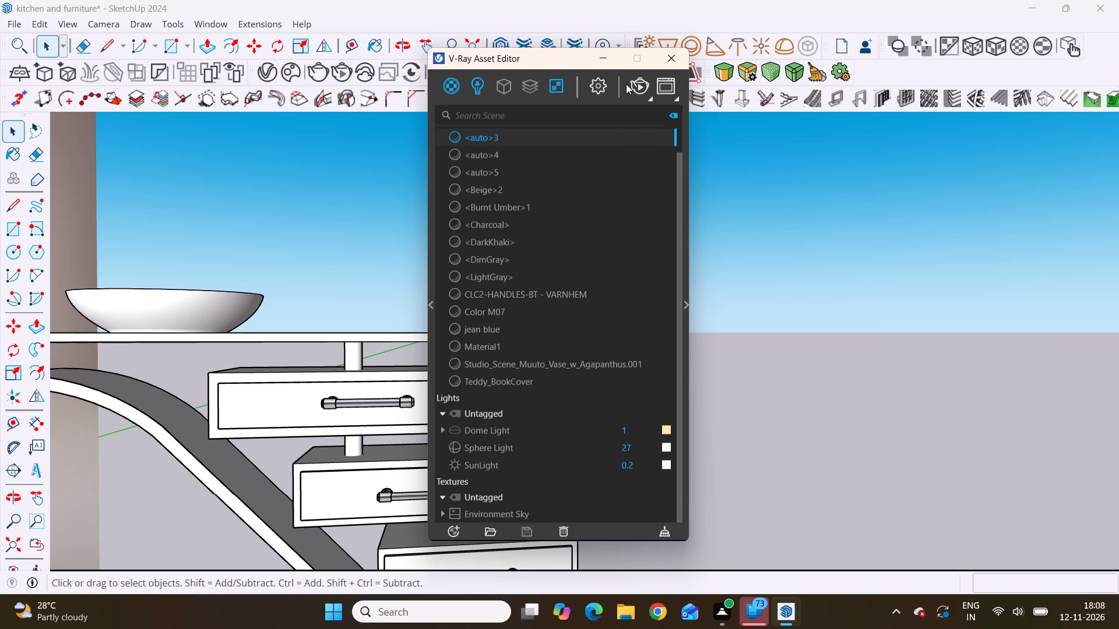
pyautogui.click(632, 83)
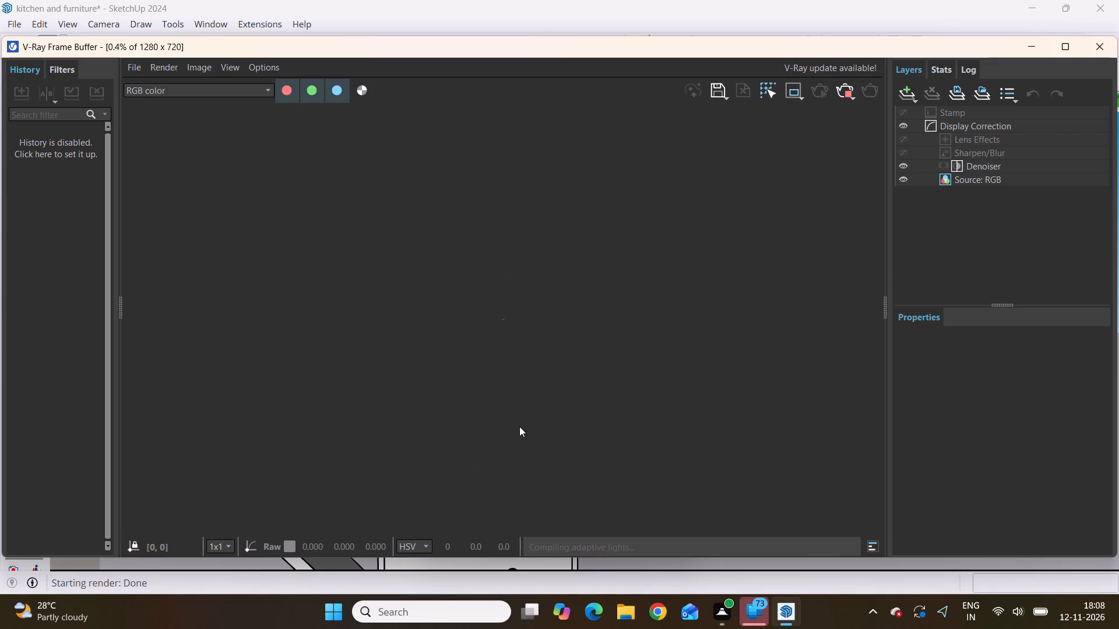
# Restart the interactive render from within the V-Ray Frame Buffer and minimise the render window.
pyautogui.scroll(-9, 520, 425)
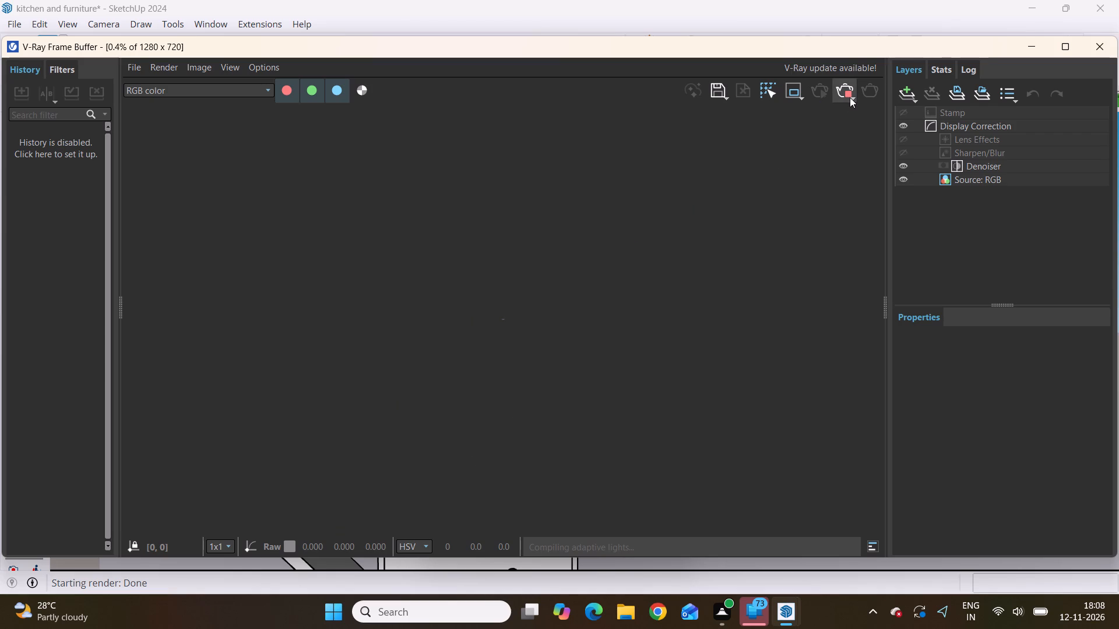
pyautogui.click(850, 97)
pyautogui.click(818, 92)
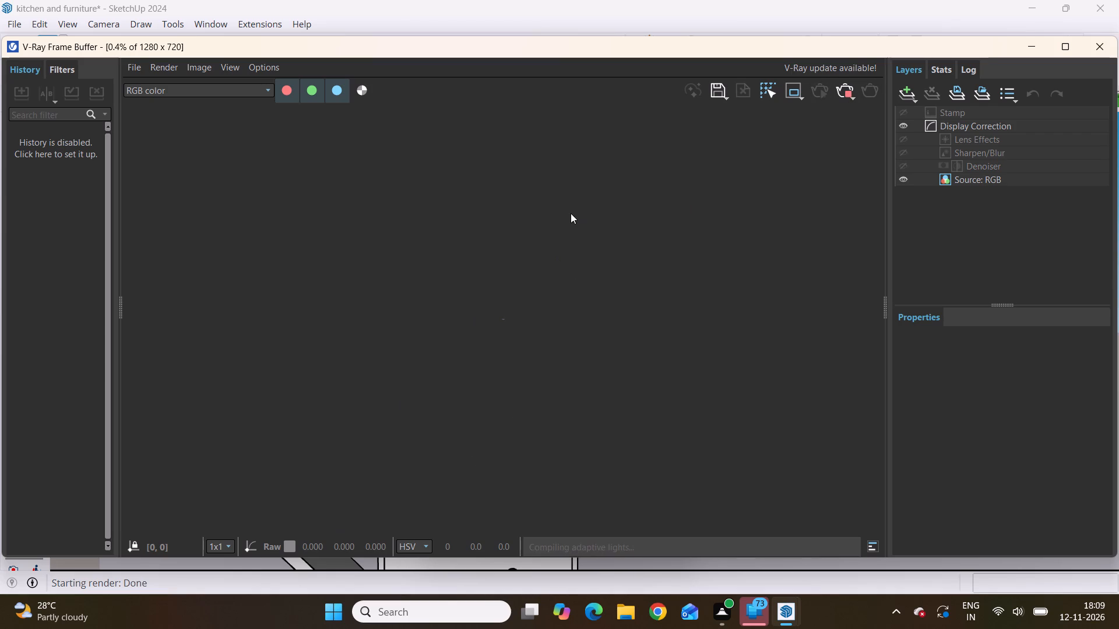
pyautogui.scroll(-9, 593, 255)
pyautogui.scroll(1, 489, 184)
pyautogui.click(1036, 43)
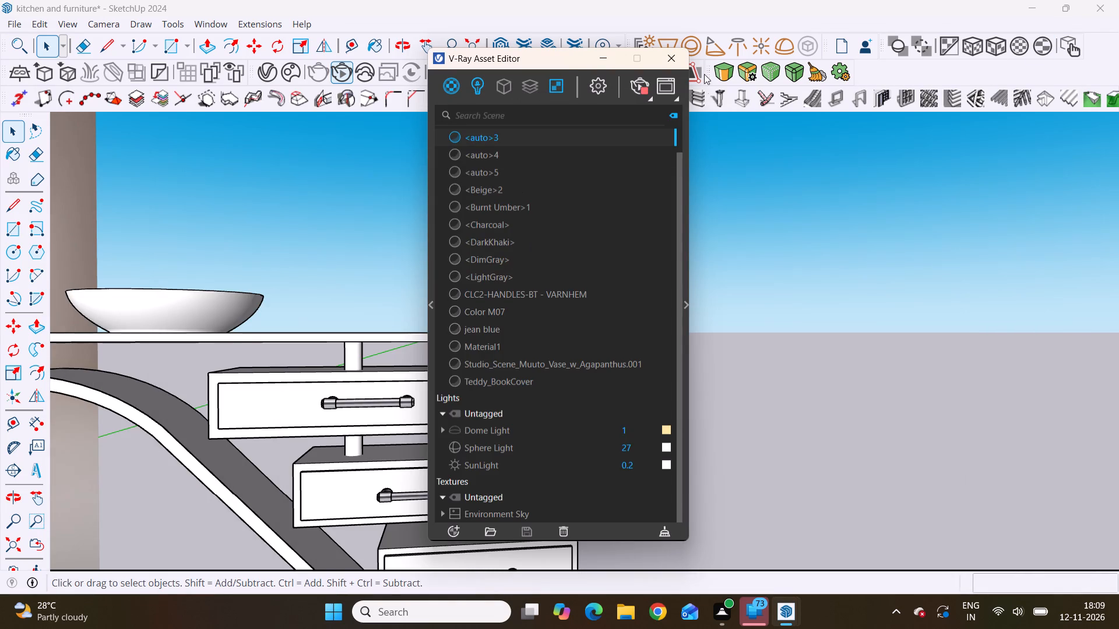
# Show only the lights in the V-Ray Asset Editor and open the Sphere Light's parameters.
pyautogui.click(677, 60)
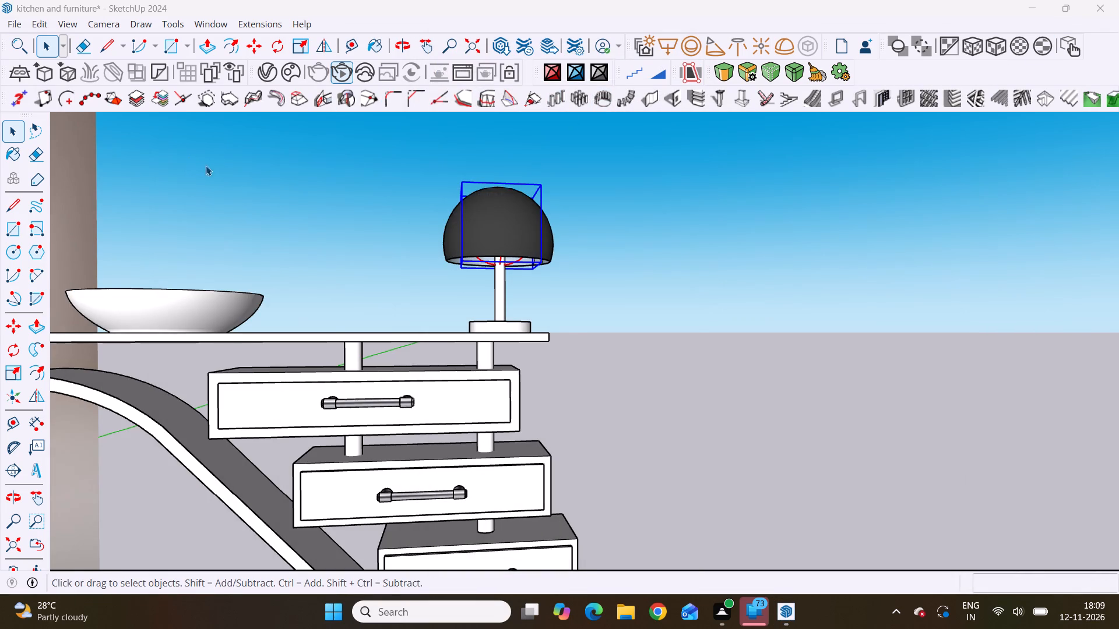
pyautogui.scroll(-5, 214, 173)
pyautogui.scroll(3, 263, 179)
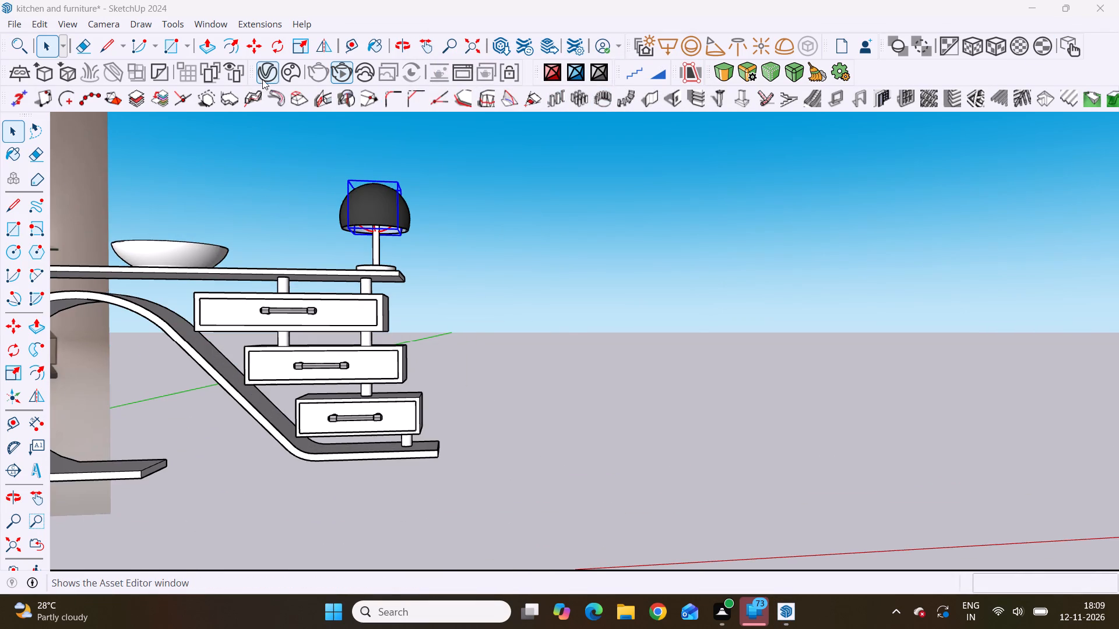
pyautogui.doubleClick(263, 72)
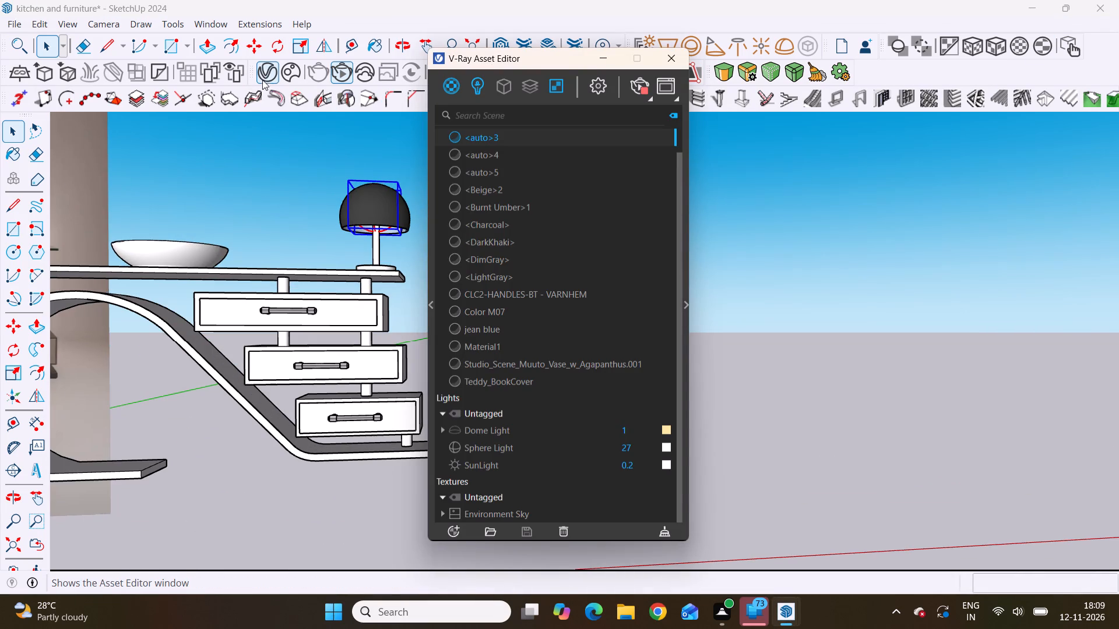
pyautogui.click(691, 305)
pyautogui.click(691, 306)
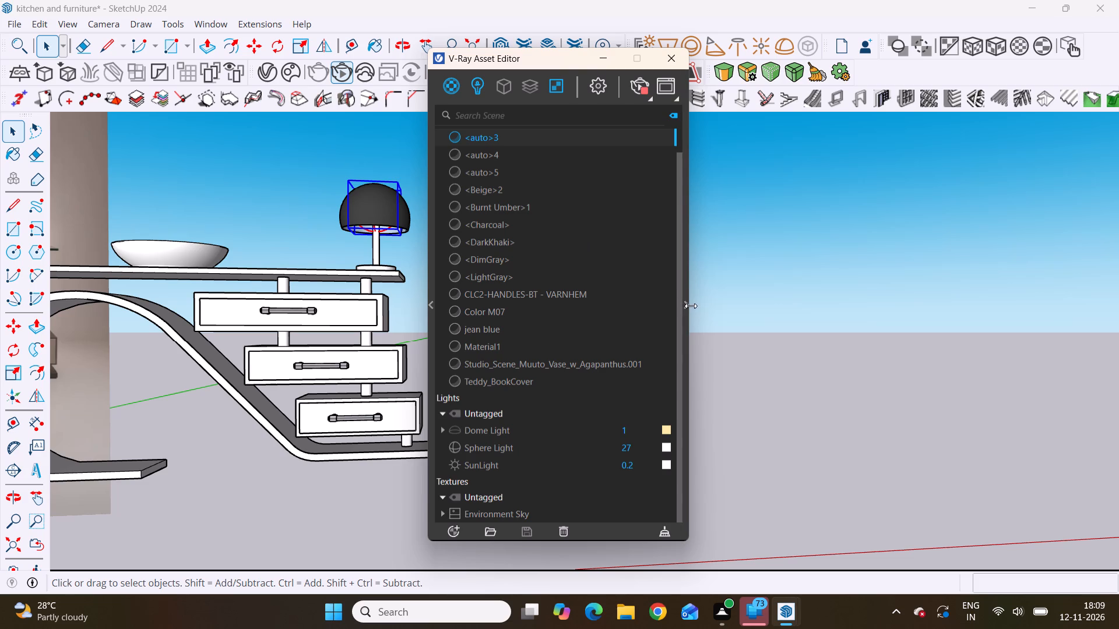
pyautogui.click(689, 303)
pyautogui.moveTo(687, 303); pyautogui.dragTo(790, 310)
pyautogui.scroll(4, 703, 345)
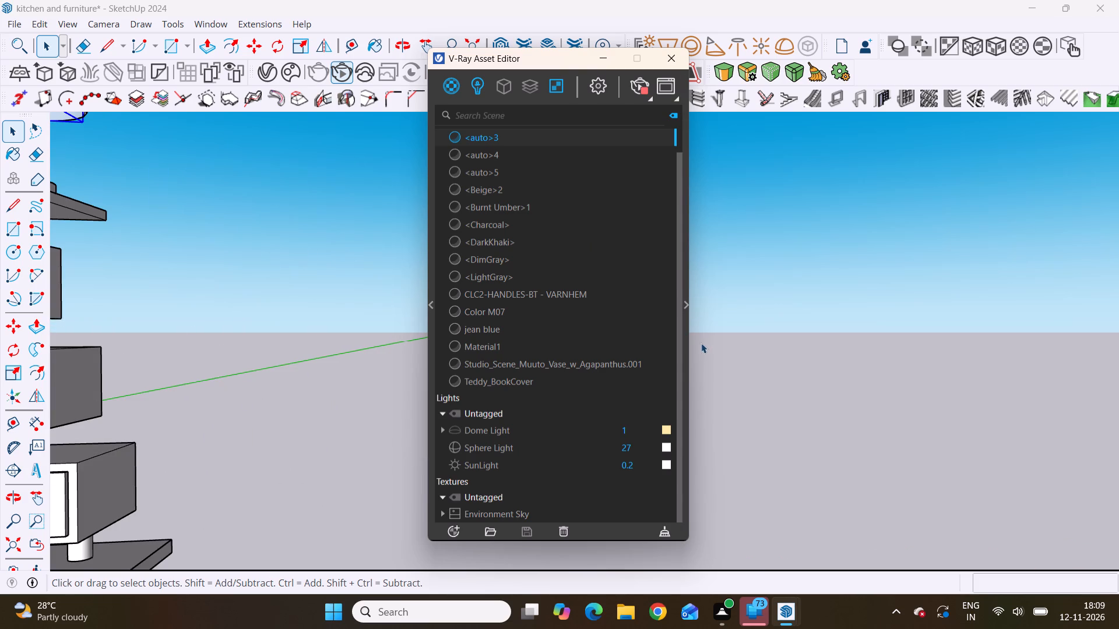
pyautogui.click(691, 308)
pyautogui.scroll(-4, 714, 309)
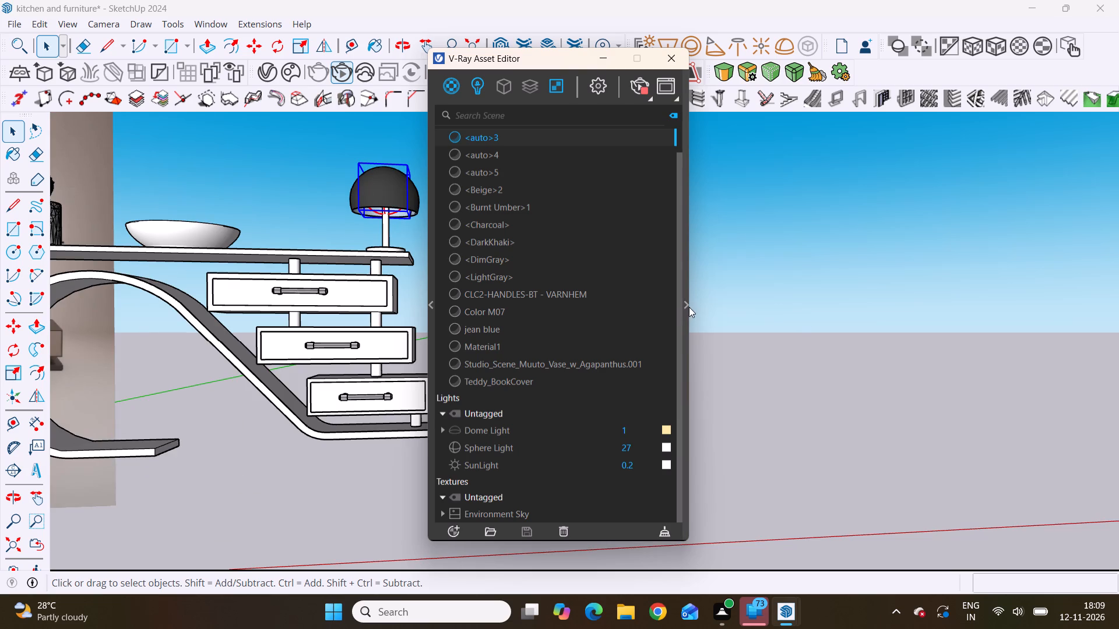
pyautogui.doubleClick(689, 307)
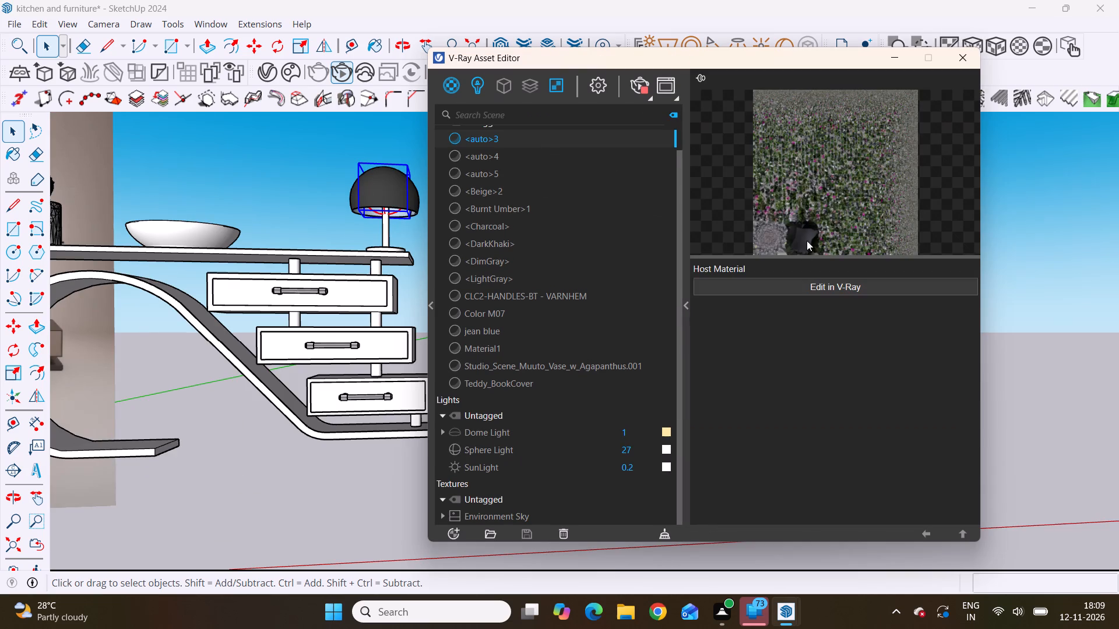
pyautogui.scroll(4, 808, 231)
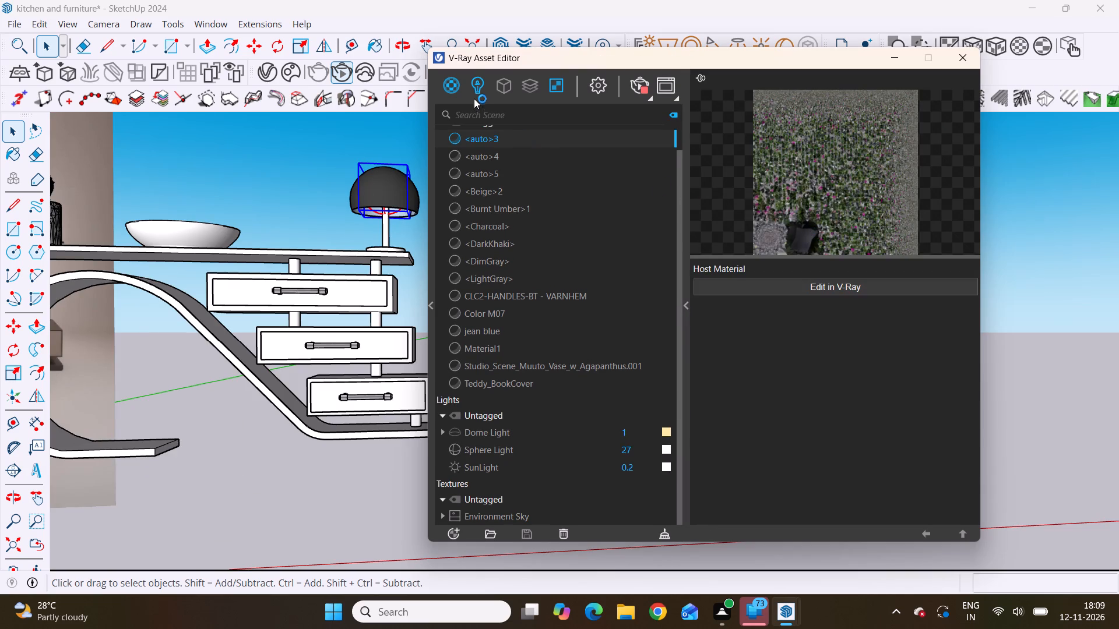
pyautogui.click(474, 97)
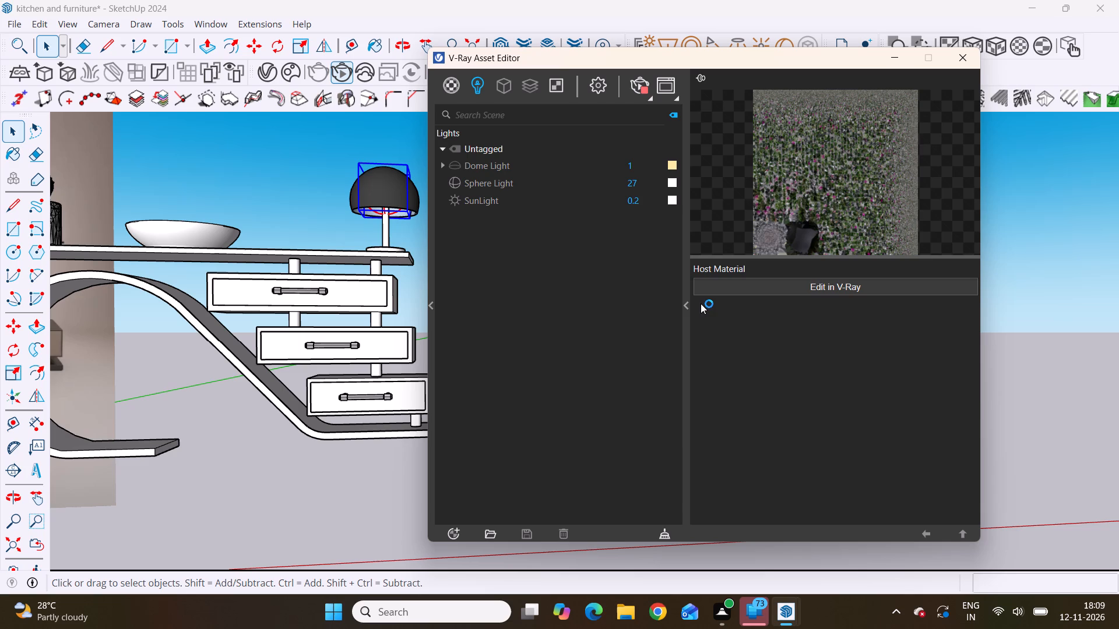
pyautogui.scroll(-1, 705, 306)
pyautogui.click(688, 308)
pyautogui.click(690, 309)
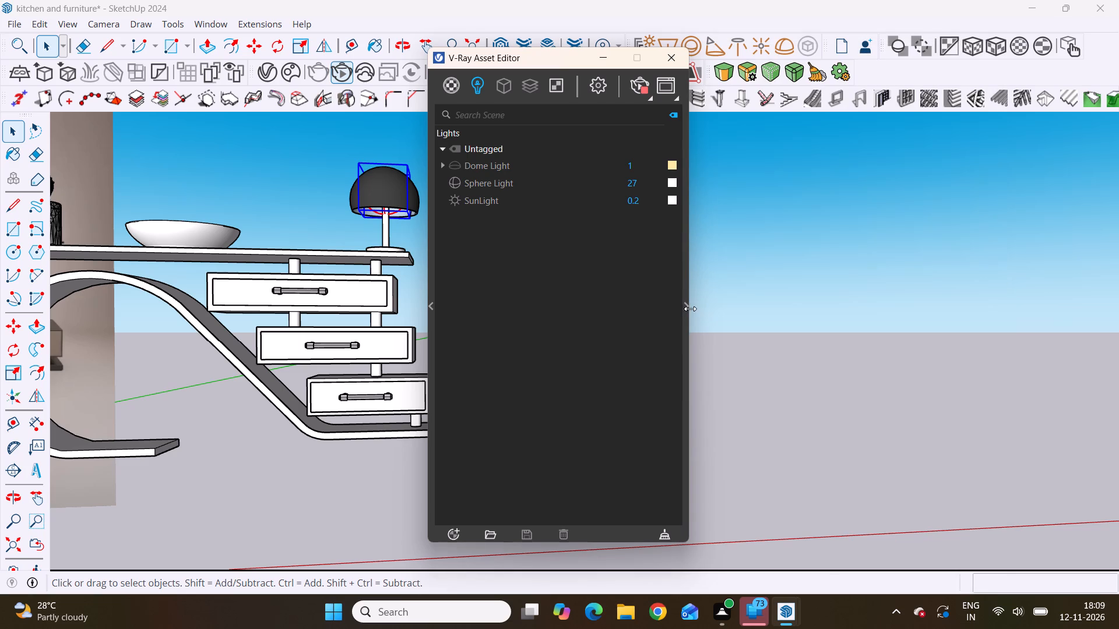
pyautogui.click(696, 307)
pyautogui.click(696, 306)
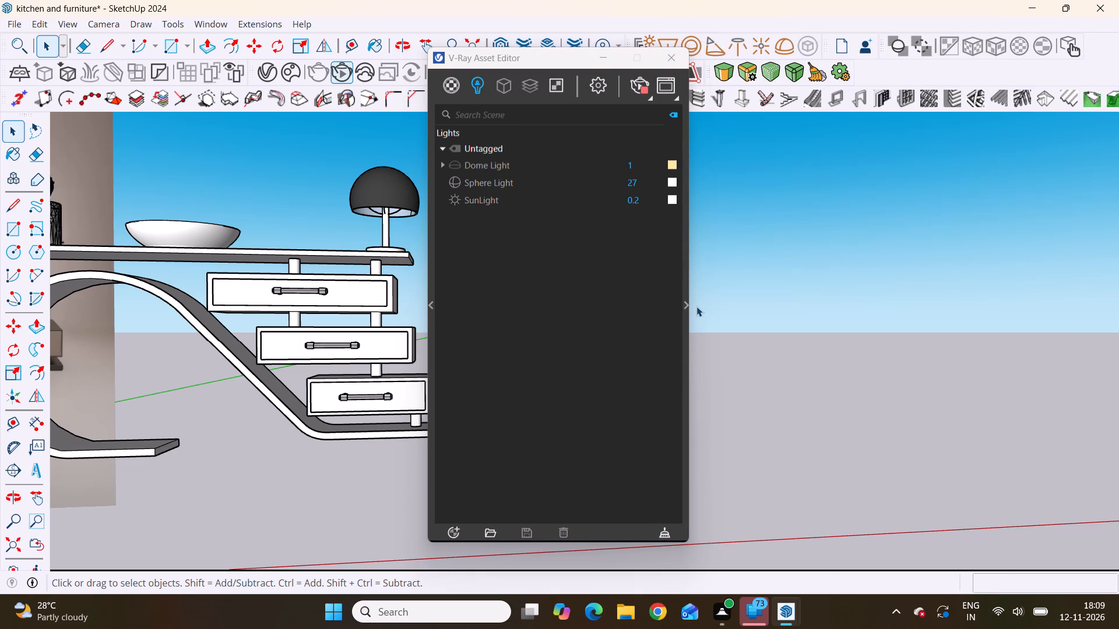
pyautogui.doubleClick(696, 306)
pyautogui.scroll(3, 424, 218)
pyautogui.click(469, 186)
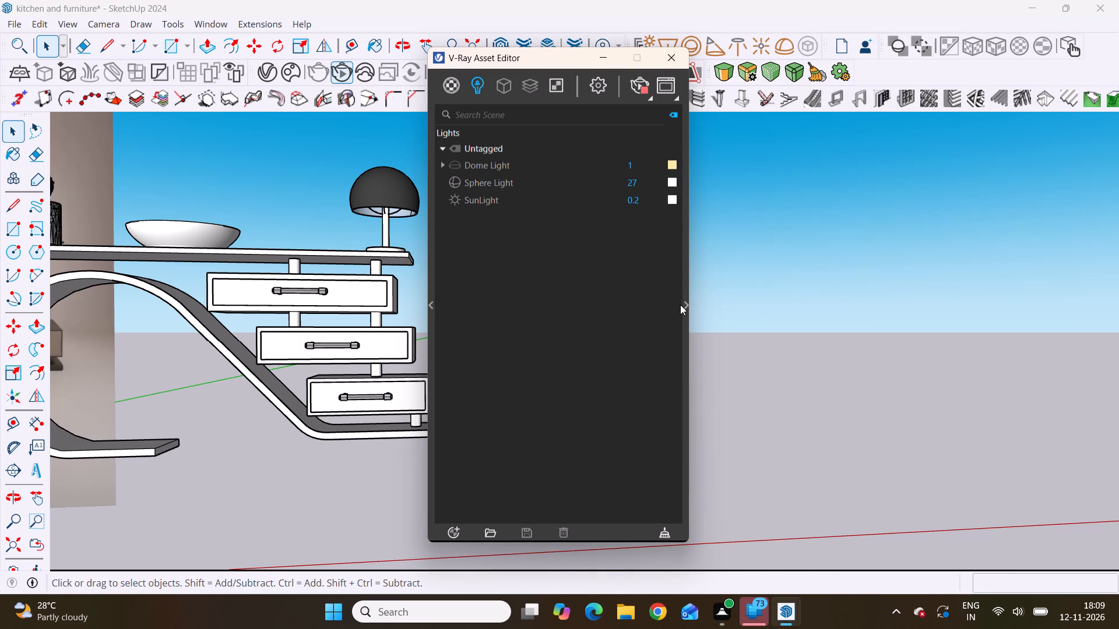
pyautogui.click(689, 306)
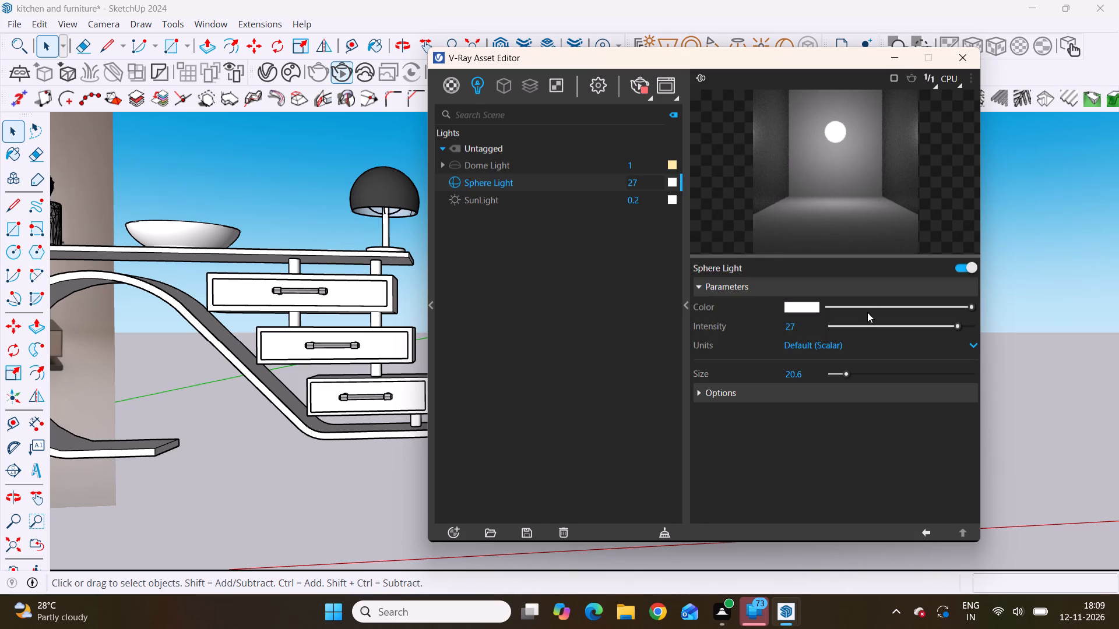
# Try Sphere Light intensities between about 8 and 30, and leave the intensity at 30.
pyautogui.scroll(1, 863, 319)
pyautogui.moveTo(955, 325); pyautogui.dragTo(973, 325)
pyautogui.moveTo(973, 325); pyautogui.dragTo(984, 325)
pyautogui.moveTo(984, 325); pyautogui.dragTo(939, 339)
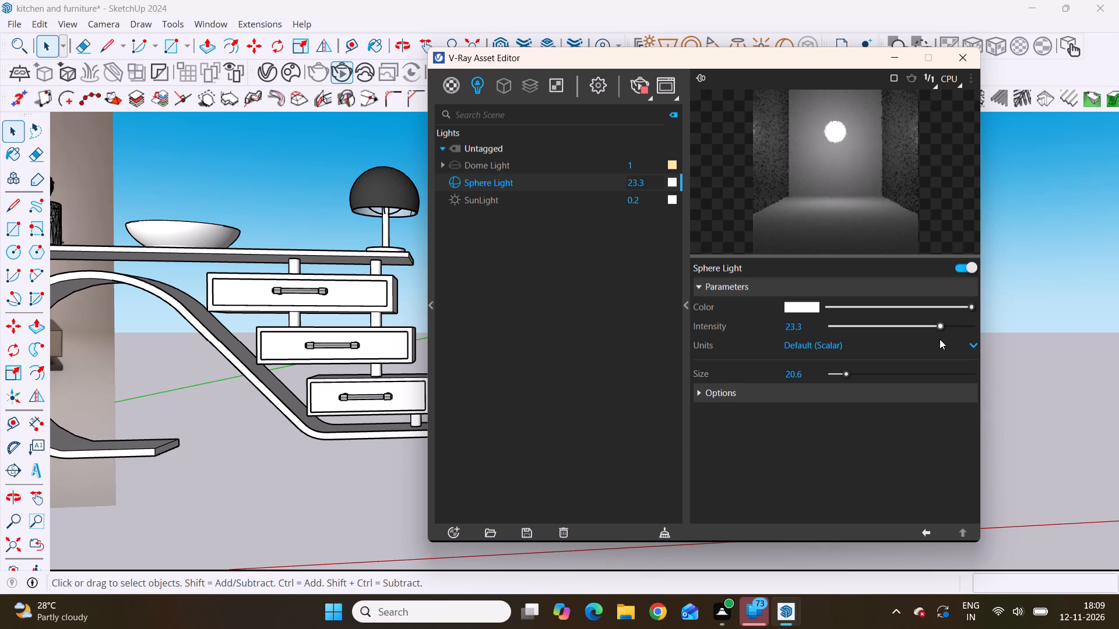
pyautogui.moveTo(939, 339); pyautogui.dragTo(1003, 333)
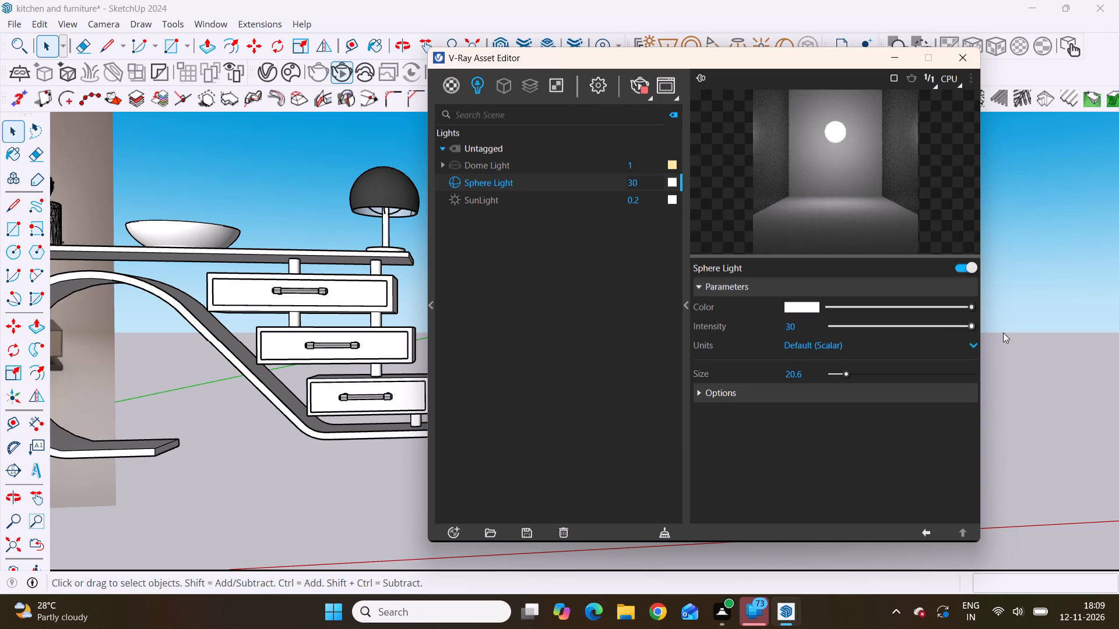
pyautogui.moveTo(1003, 333); pyautogui.dragTo(889, 354)
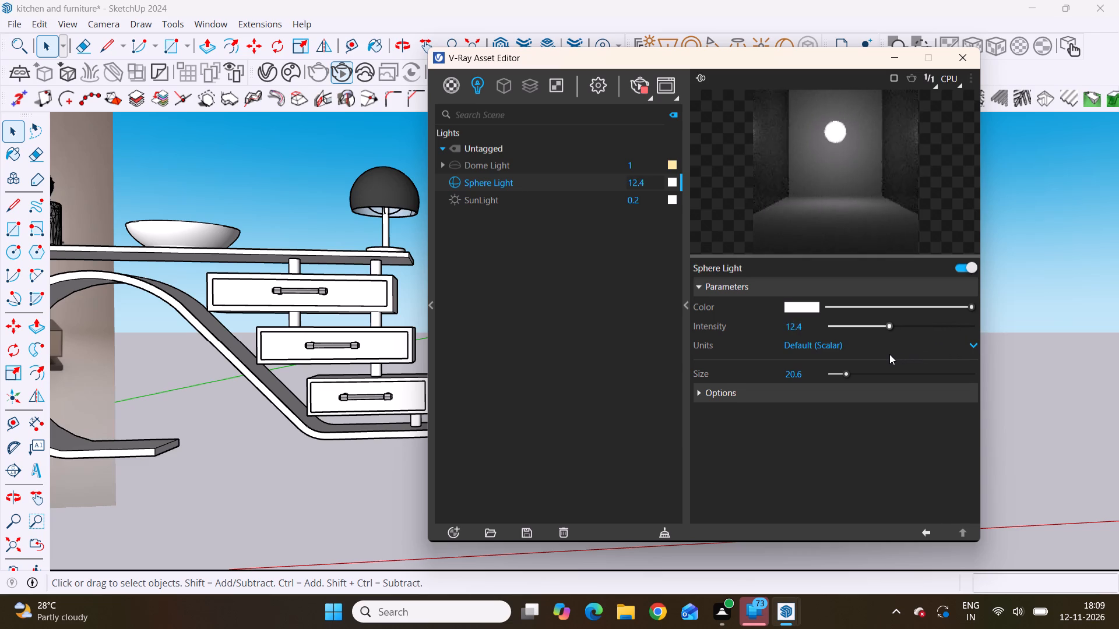
pyautogui.moveTo(889, 354); pyautogui.dragTo(948, 347)
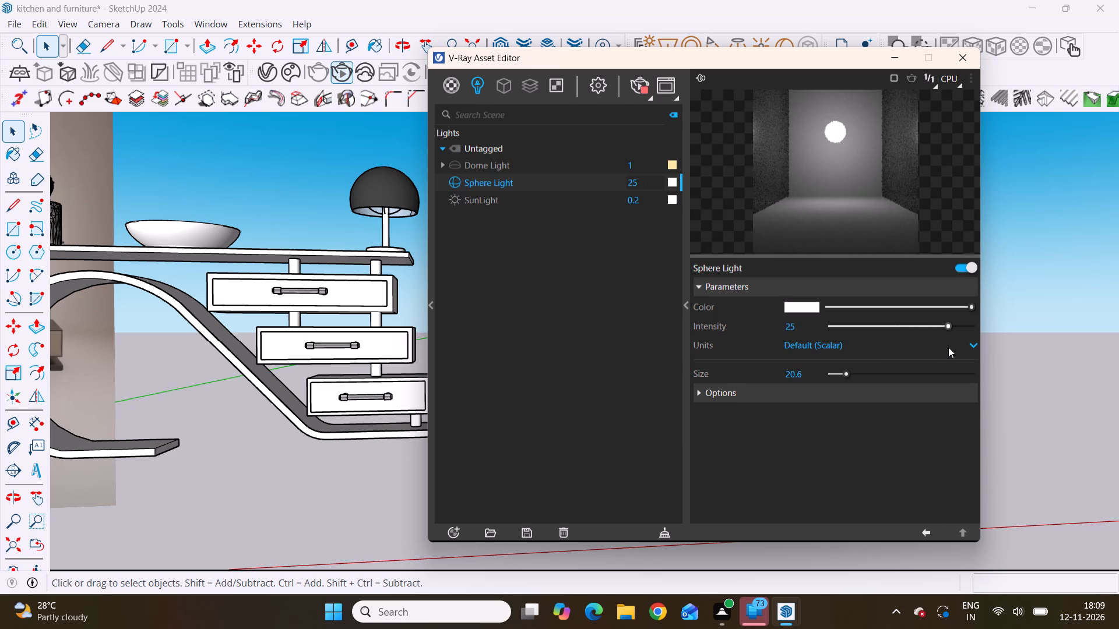
pyautogui.moveTo(948, 347); pyautogui.dragTo(886, 354)
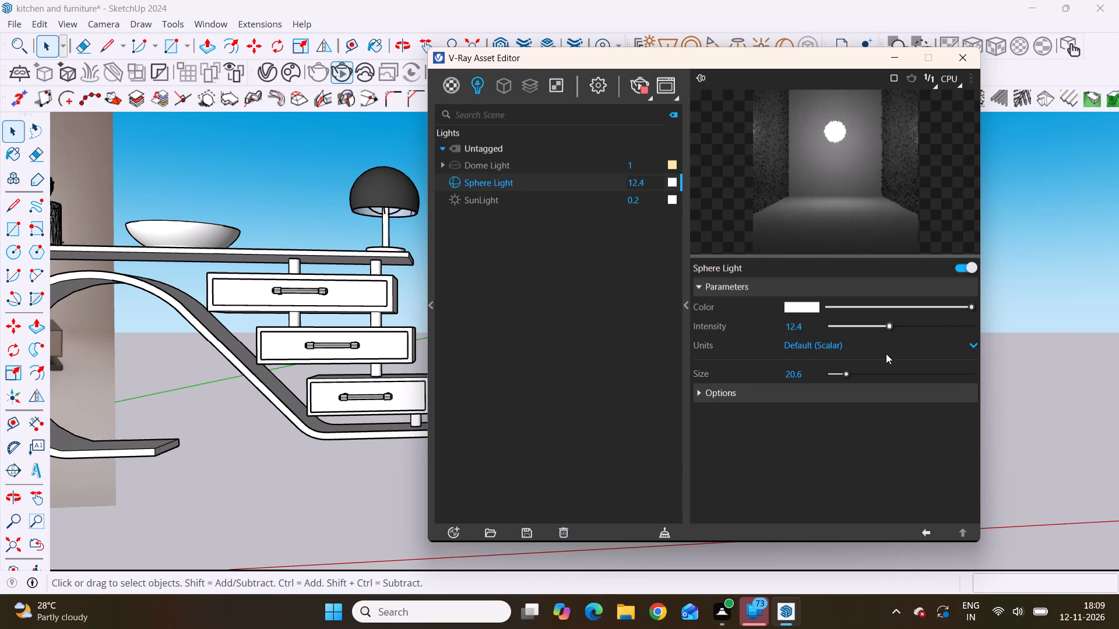
pyautogui.moveTo(886, 354); pyautogui.dragTo(870, 354)
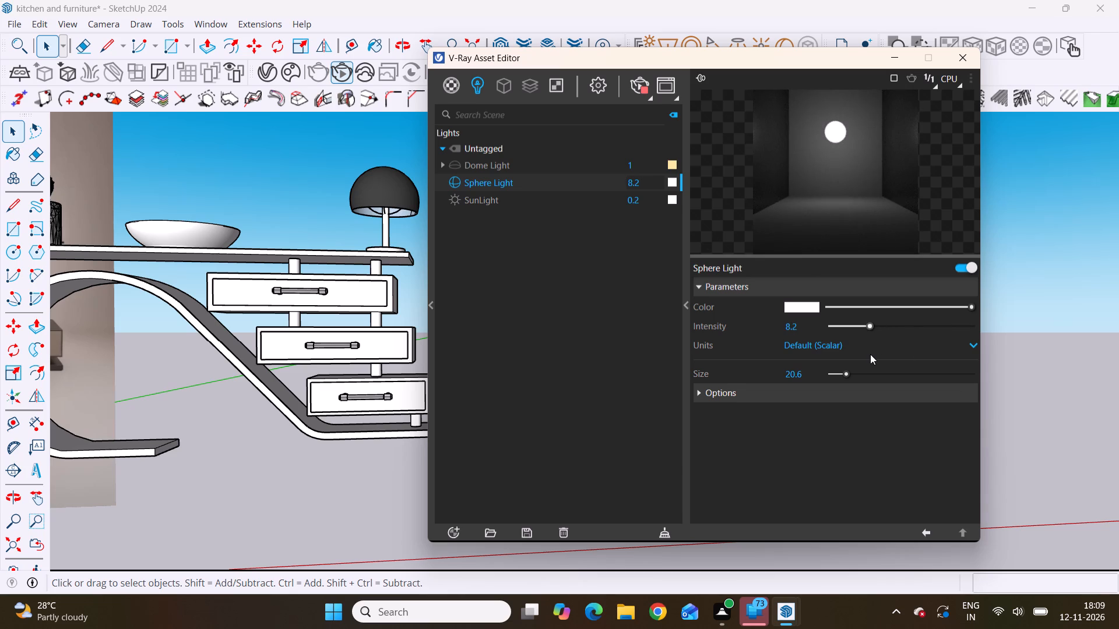
pyautogui.moveTo(870, 354); pyautogui.dragTo(888, 348)
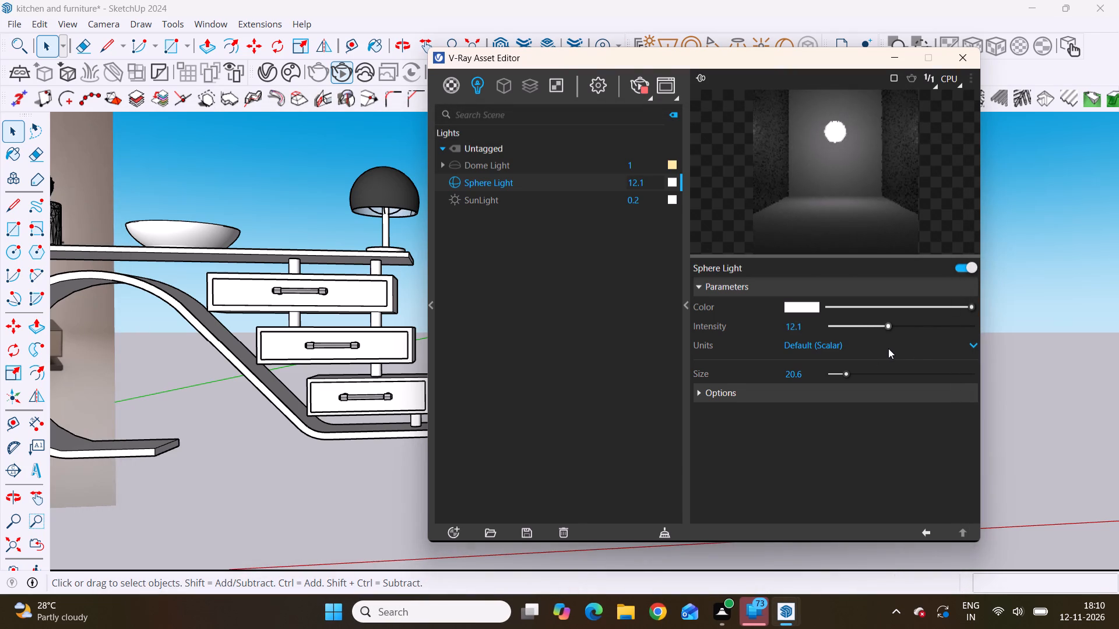
pyautogui.moveTo(888, 348); pyautogui.dragTo(888, 348)
pyautogui.moveTo(888, 348); pyautogui.dragTo(919, 351)
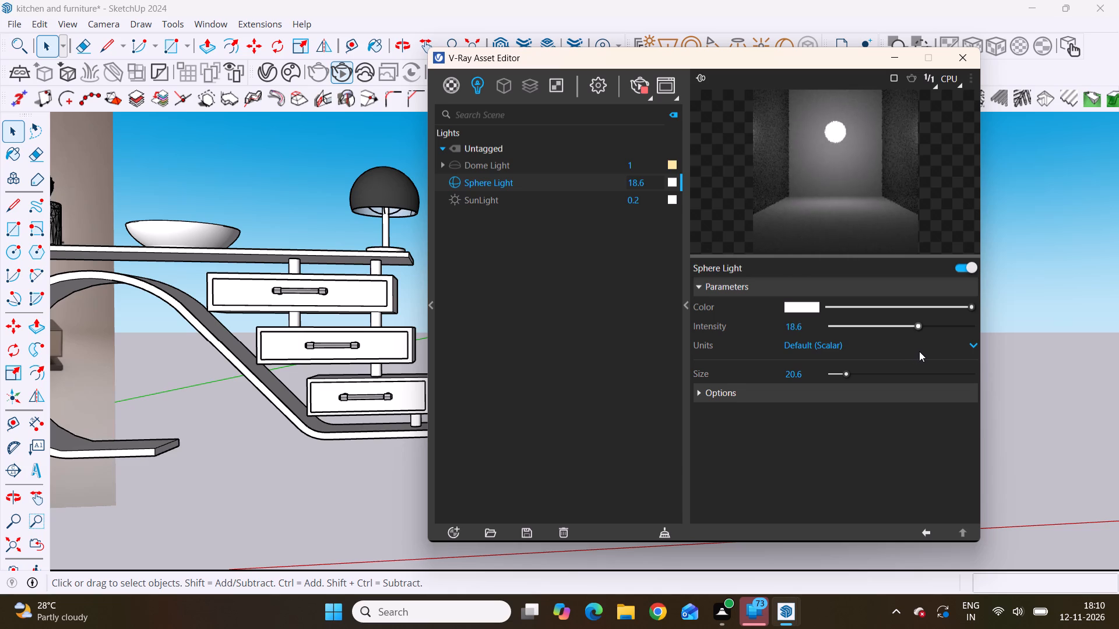
pyautogui.moveTo(919, 351); pyautogui.dragTo(923, 351)
pyautogui.moveTo(923, 351); pyautogui.dragTo(949, 352)
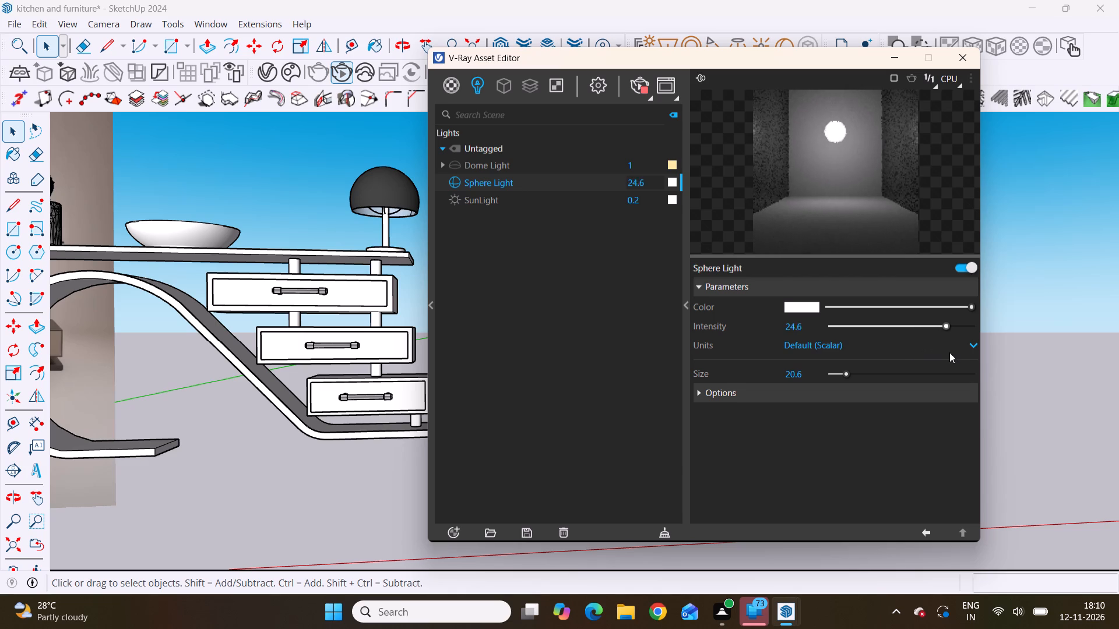
pyautogui.moveTo(949, 352); pyautogui.dragTo(976, 348)
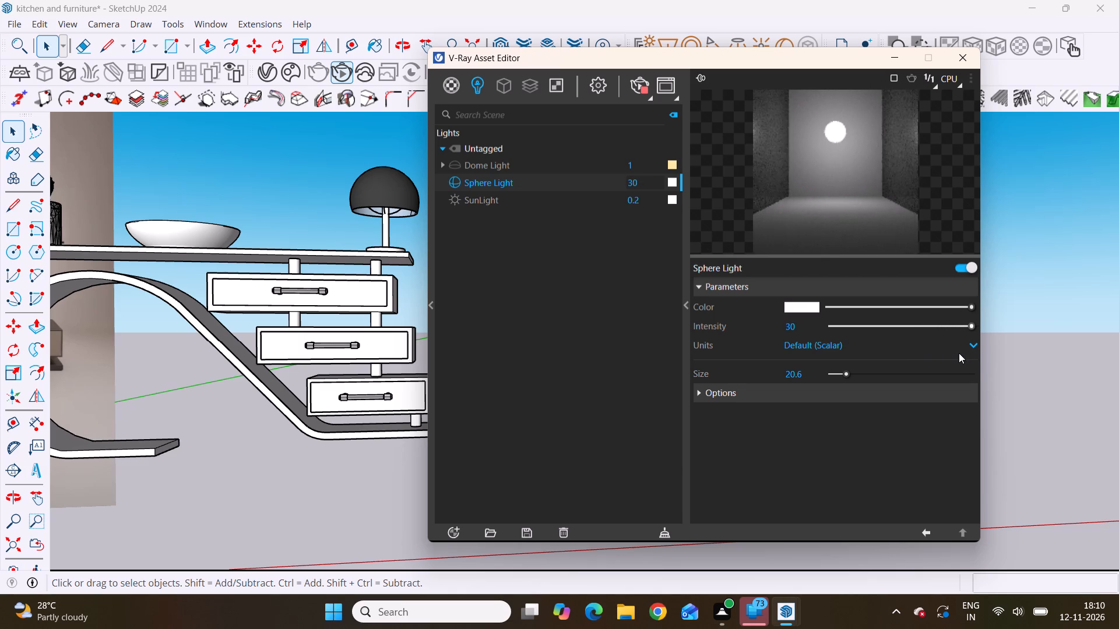
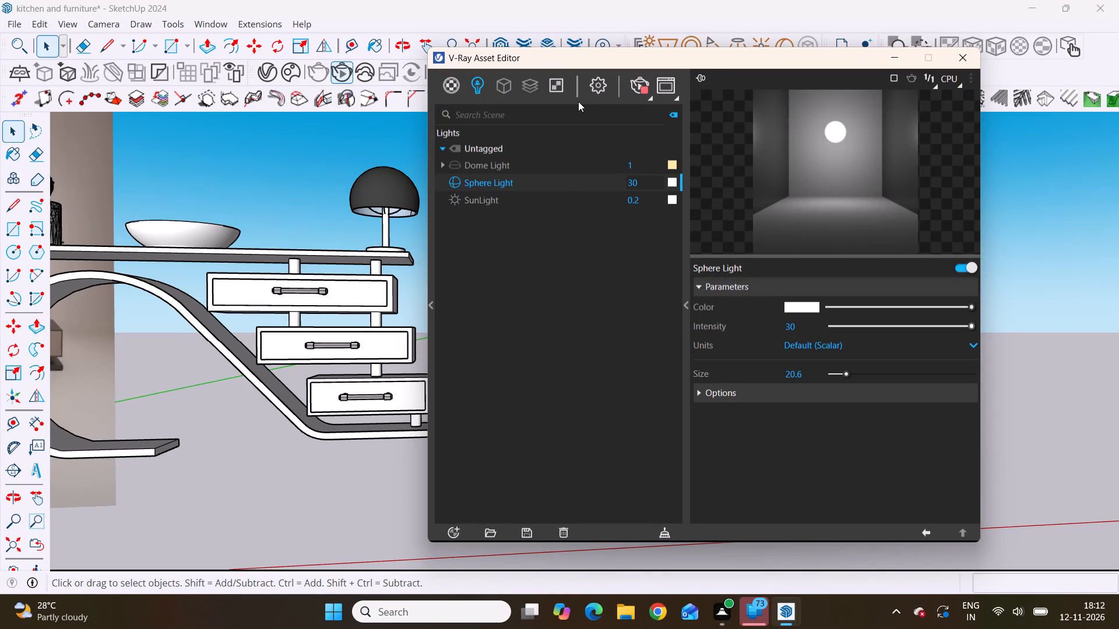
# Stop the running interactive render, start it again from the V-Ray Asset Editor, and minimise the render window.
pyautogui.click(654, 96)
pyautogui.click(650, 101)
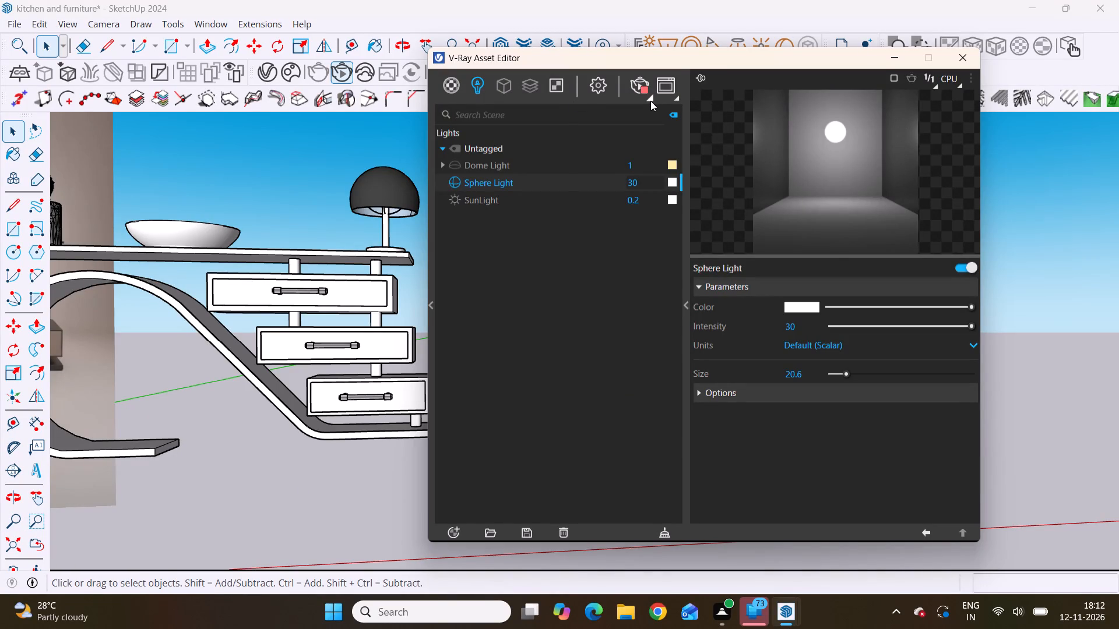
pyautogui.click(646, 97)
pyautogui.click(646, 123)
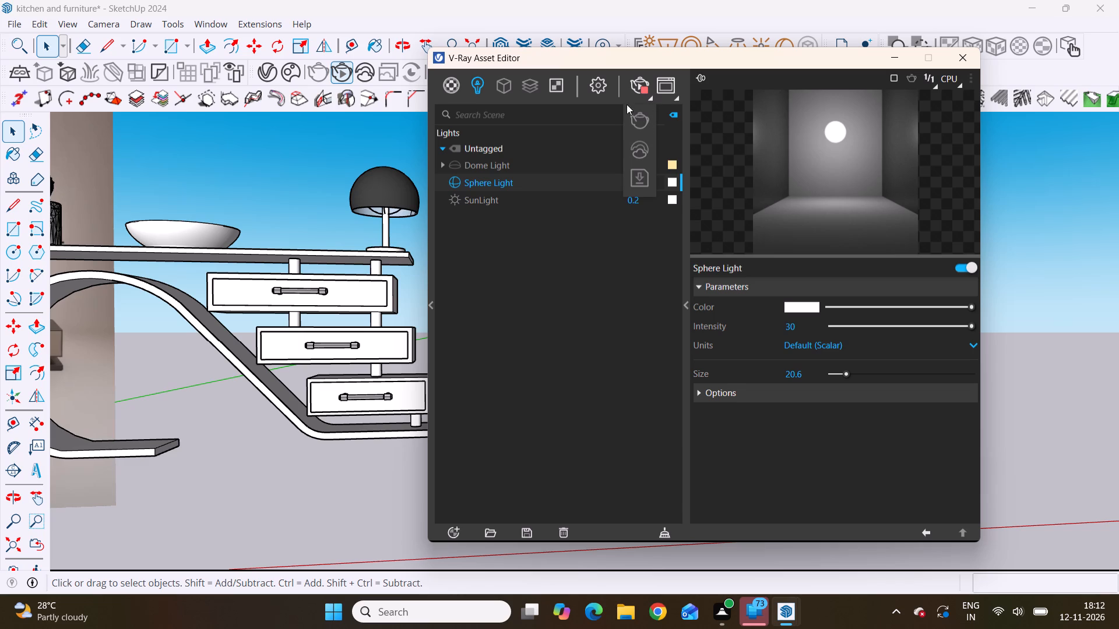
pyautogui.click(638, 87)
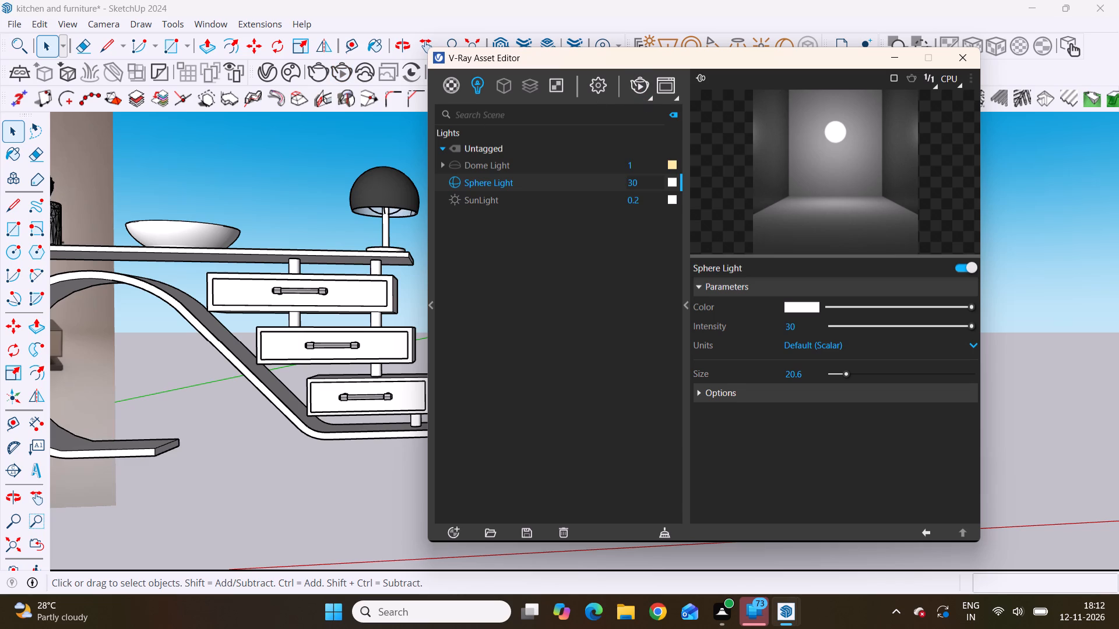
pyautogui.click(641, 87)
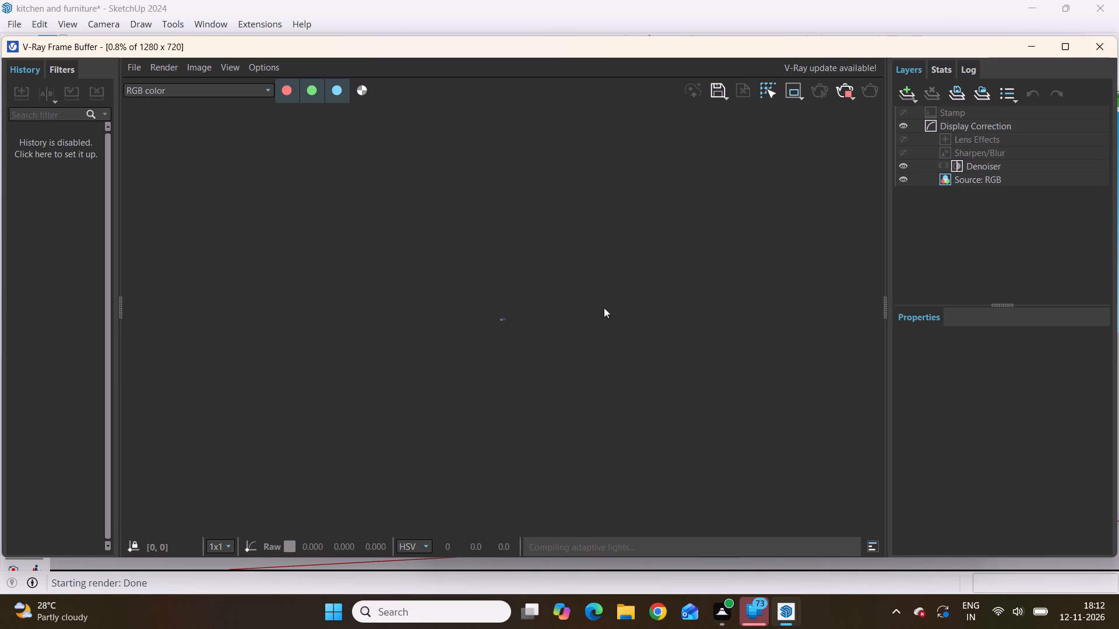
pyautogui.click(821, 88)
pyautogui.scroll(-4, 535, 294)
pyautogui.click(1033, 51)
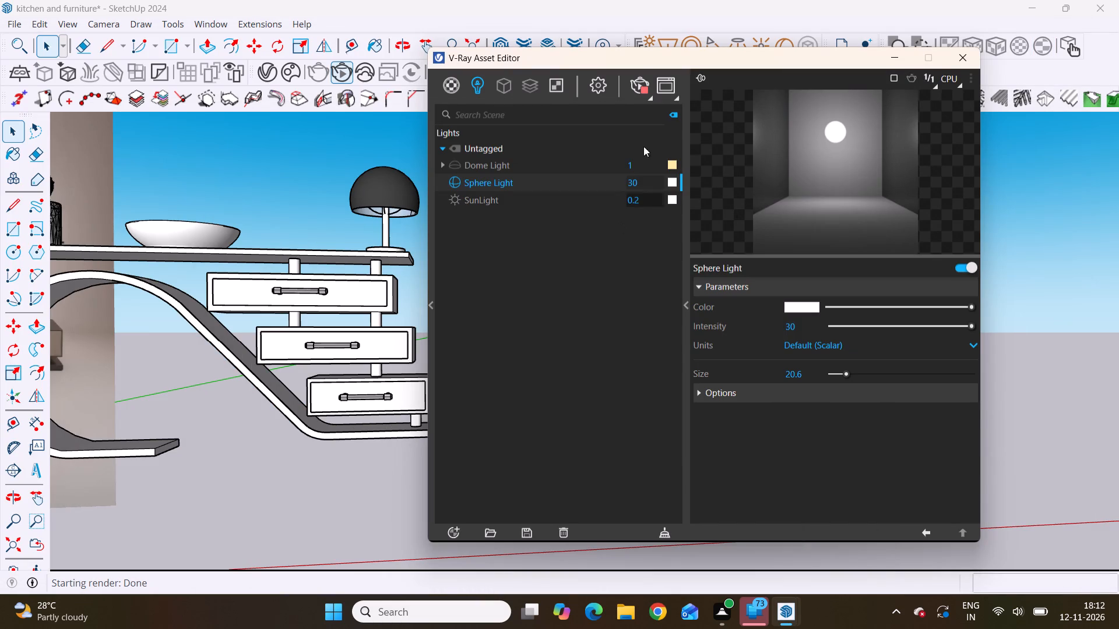
# Restart the interactive render from the main SketchUp window and inspect the image in the V-Ray Frame Buffer.
pyautogui.click(347, 80)
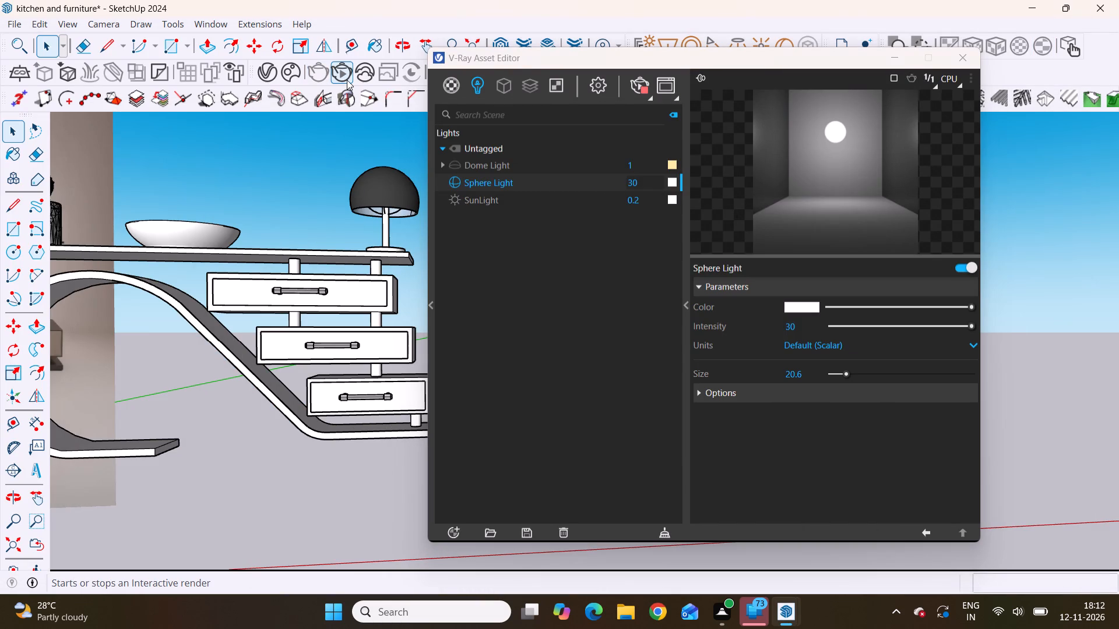
pyautogui.doubleClick(347, 80)
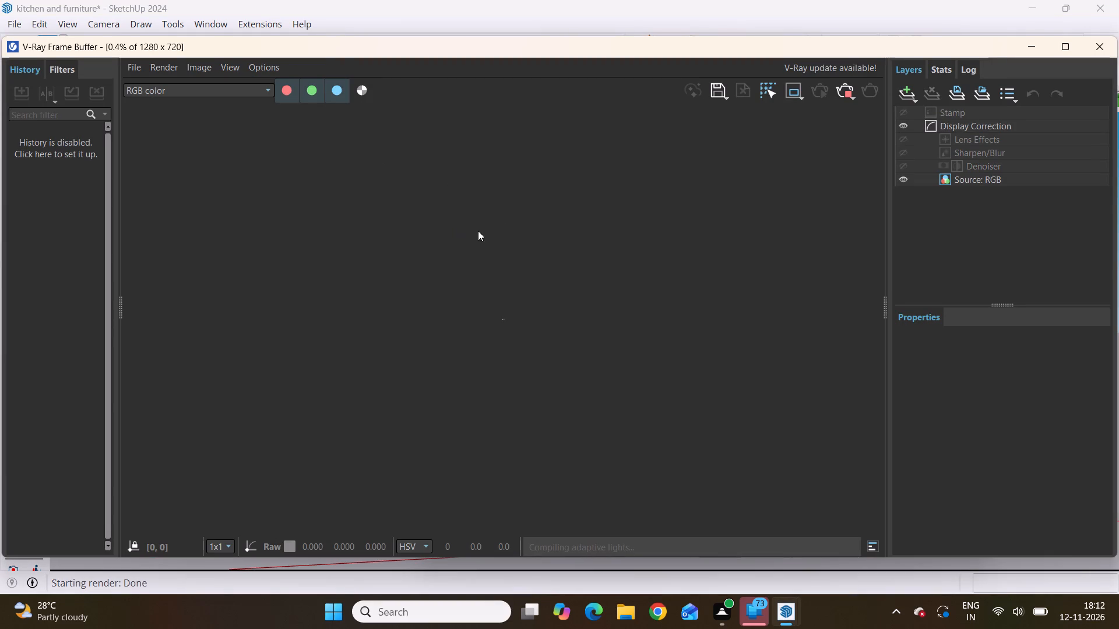
pyautogui.scroll(-8, 661, 290)
pyautogui.scroll(1, 664, 345)
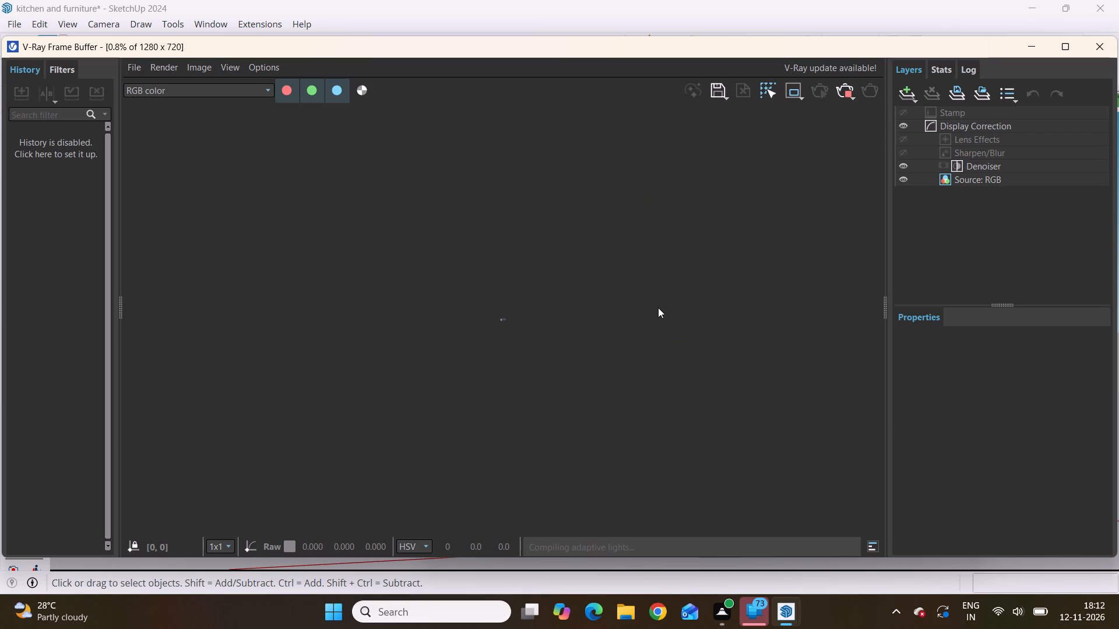
pyautogui.scroll(-12, 659, 308)
pyautogui.scroll(-6, 825, 125)
pyautogui.scroll(-3, 812, 180)
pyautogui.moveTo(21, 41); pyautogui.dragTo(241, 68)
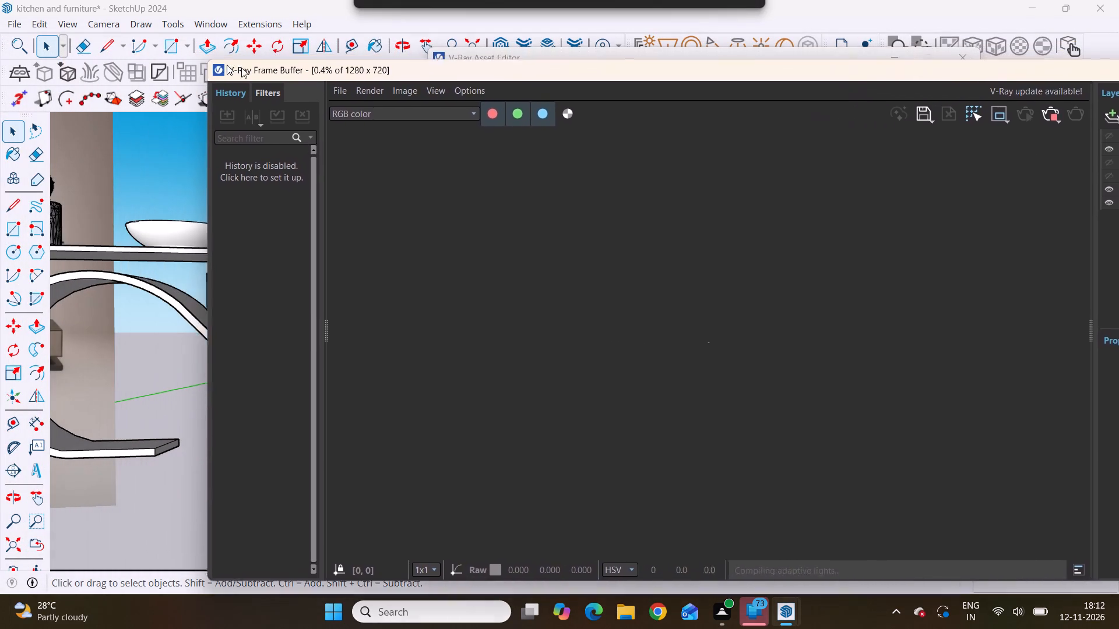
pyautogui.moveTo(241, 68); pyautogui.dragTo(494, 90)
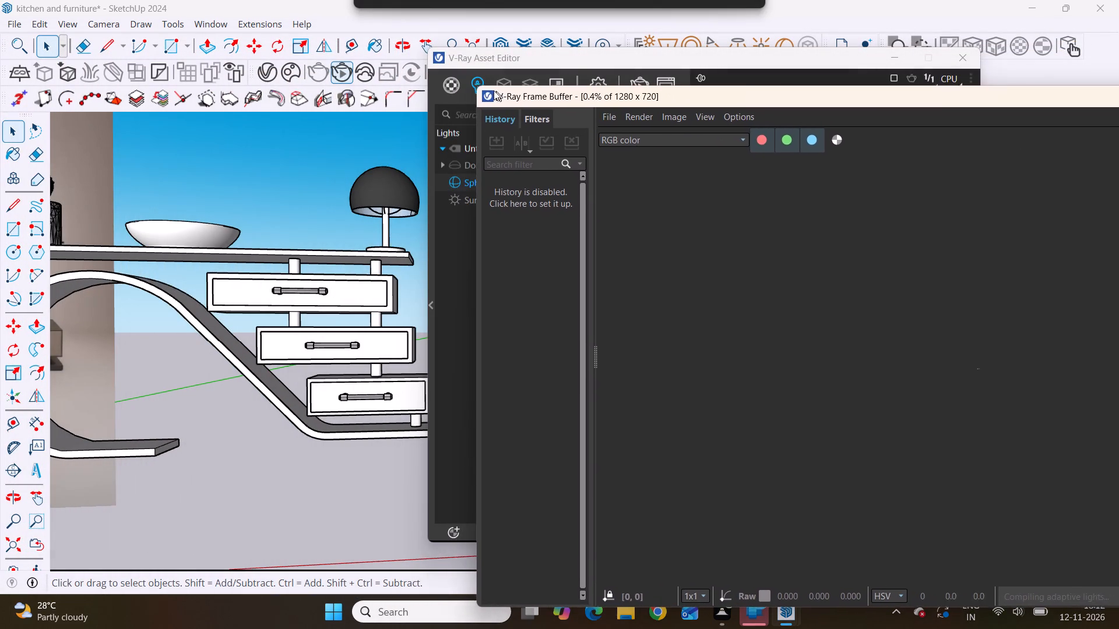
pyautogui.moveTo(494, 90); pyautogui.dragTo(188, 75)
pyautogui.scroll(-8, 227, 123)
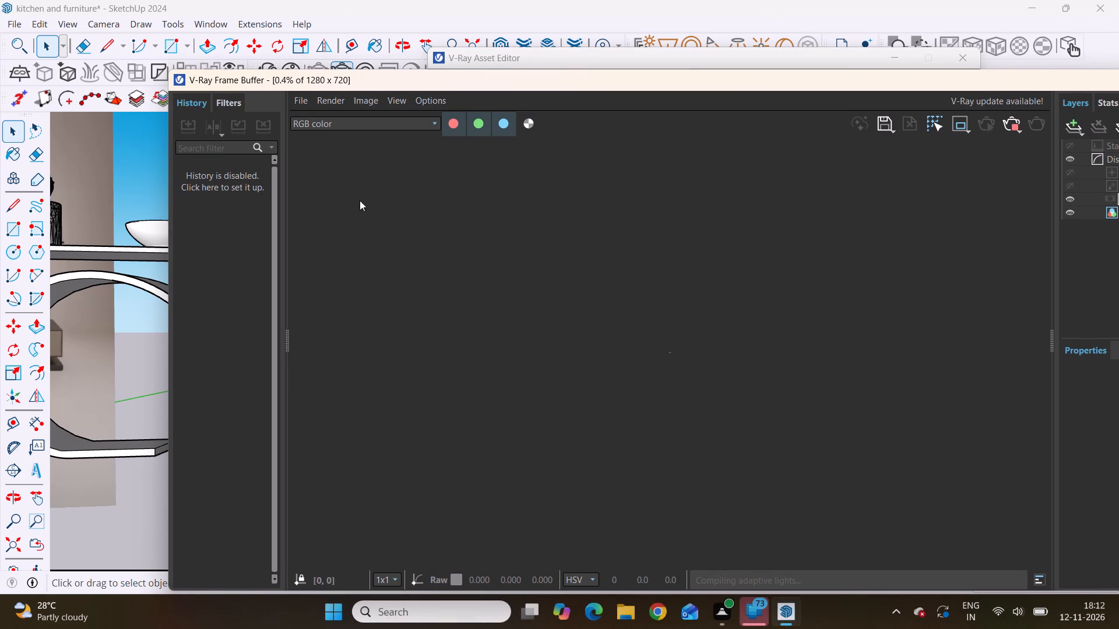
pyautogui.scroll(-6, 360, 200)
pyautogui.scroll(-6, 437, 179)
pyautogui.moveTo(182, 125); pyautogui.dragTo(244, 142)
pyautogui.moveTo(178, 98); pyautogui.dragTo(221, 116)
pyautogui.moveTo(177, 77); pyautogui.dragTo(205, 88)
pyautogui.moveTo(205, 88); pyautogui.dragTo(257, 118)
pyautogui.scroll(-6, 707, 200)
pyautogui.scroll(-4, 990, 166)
# Bring the V-Ray Frame Buffer fully within reach, close it, and close the V-Ray Asset Editor.
pyautogui.moveTo(776, 89); pyautogui.dragTo(607, 153)
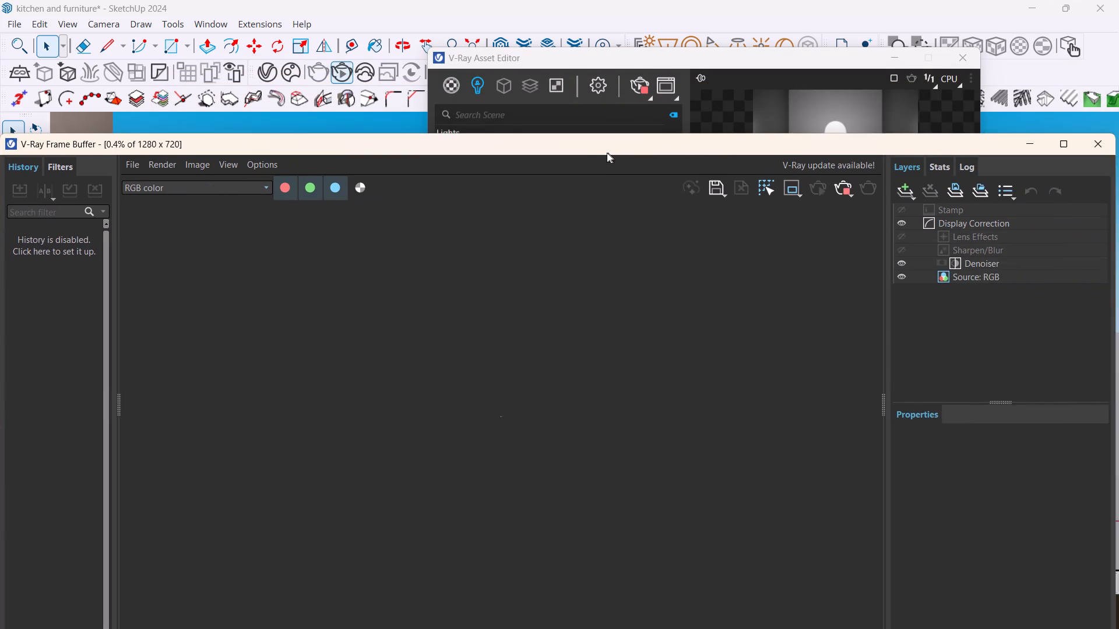
pyautogui.moveTo(607, 153); pyautogui.dragTo(561, 131)
pyautogui.click(1049, 121)
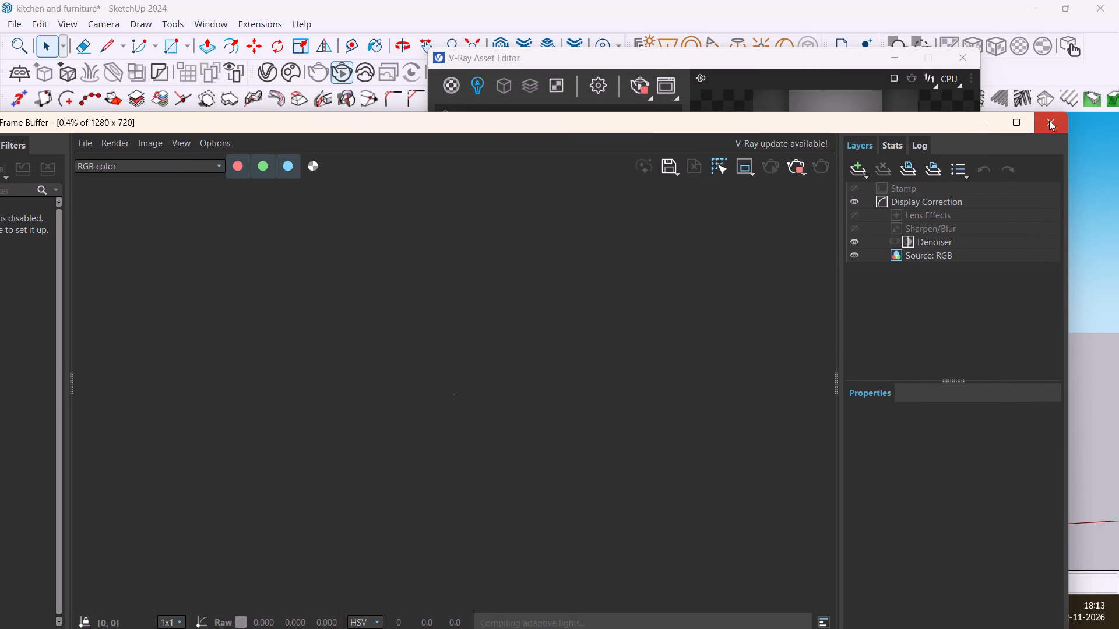
pyautogui.scroll(-5, 739, 185)
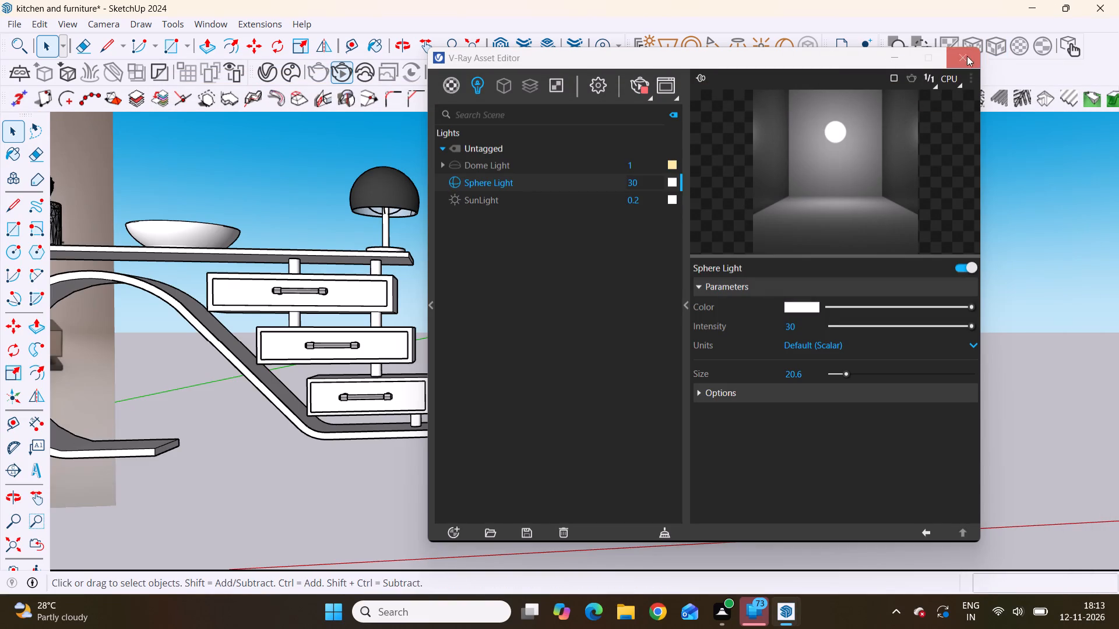
pyautogui.click(964, 54)
# Examine the lamp and the console table in the model from several distances, from below the lampshade and from above the tabletop.
pyautogui.scroll(-10, 533, 284)
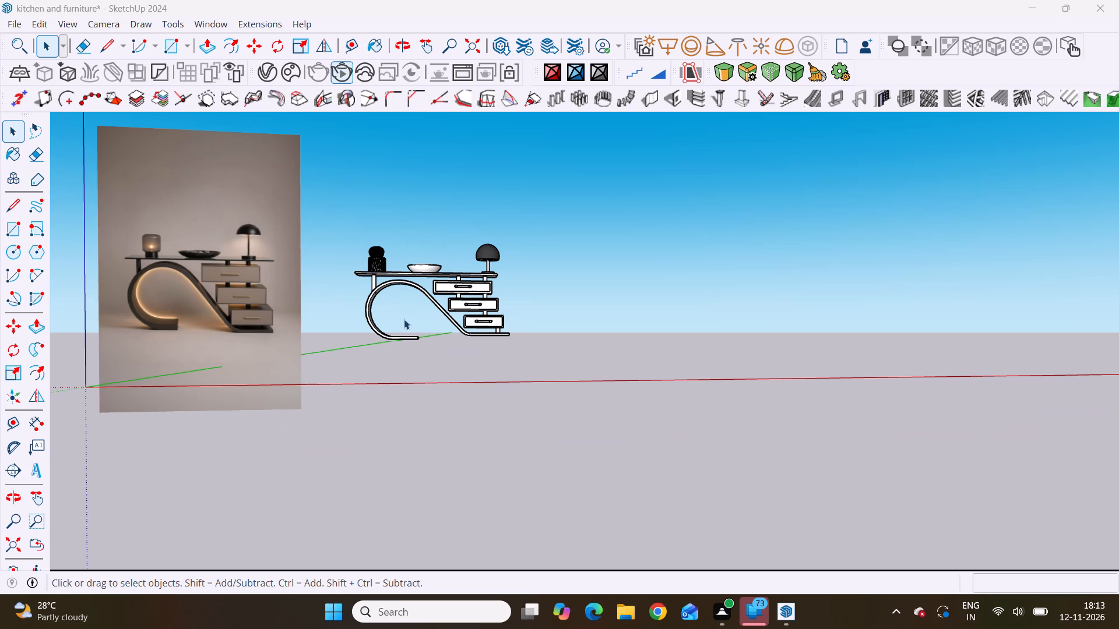
pyautogui.scroll(3, 420, 259)
pyautogui.click(96, 10)
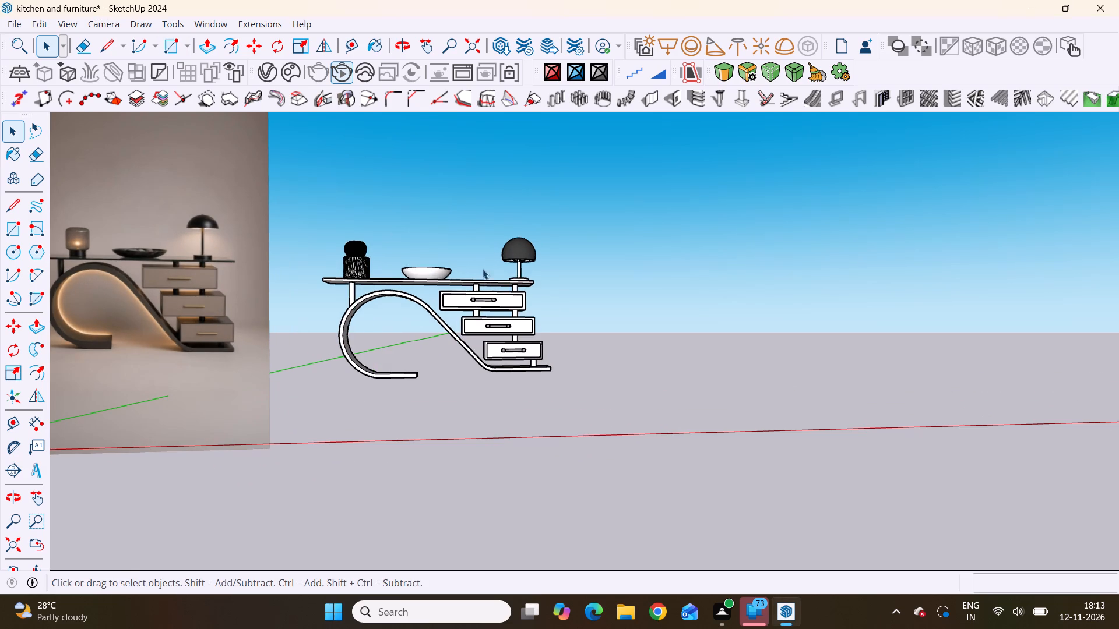
pyautogui.scroll(15, 506, 248)
pyautogui.moveTo(540, 256); pyautogui.dragTo(540, 223, button='middle')
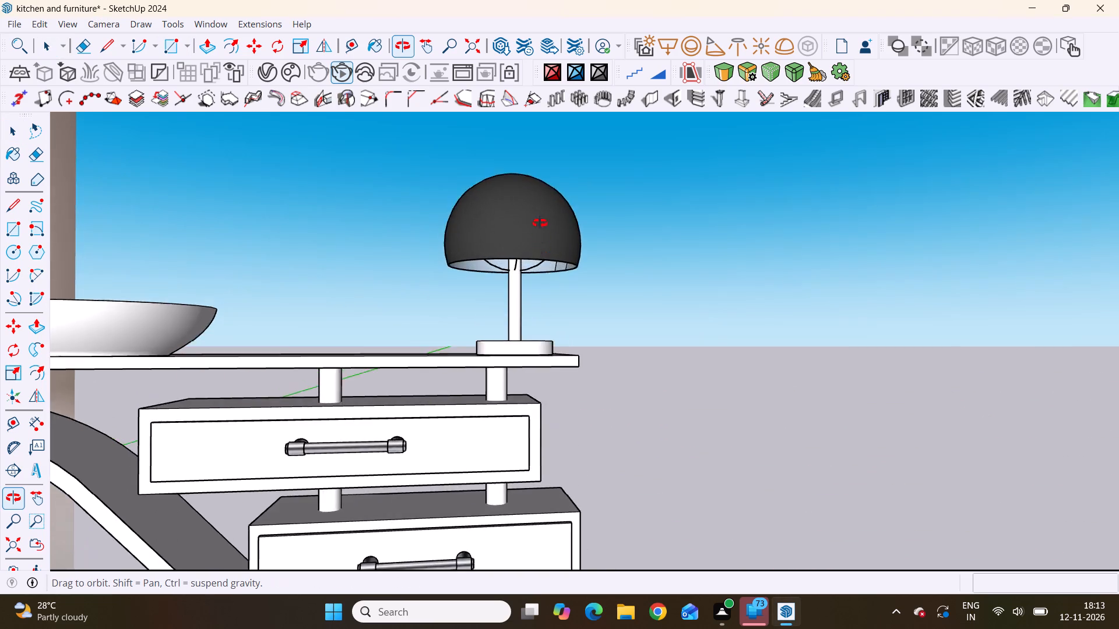
pyautogui.moveTo(540, 223); pyautogui.dragTo(906, 386, button='middle')
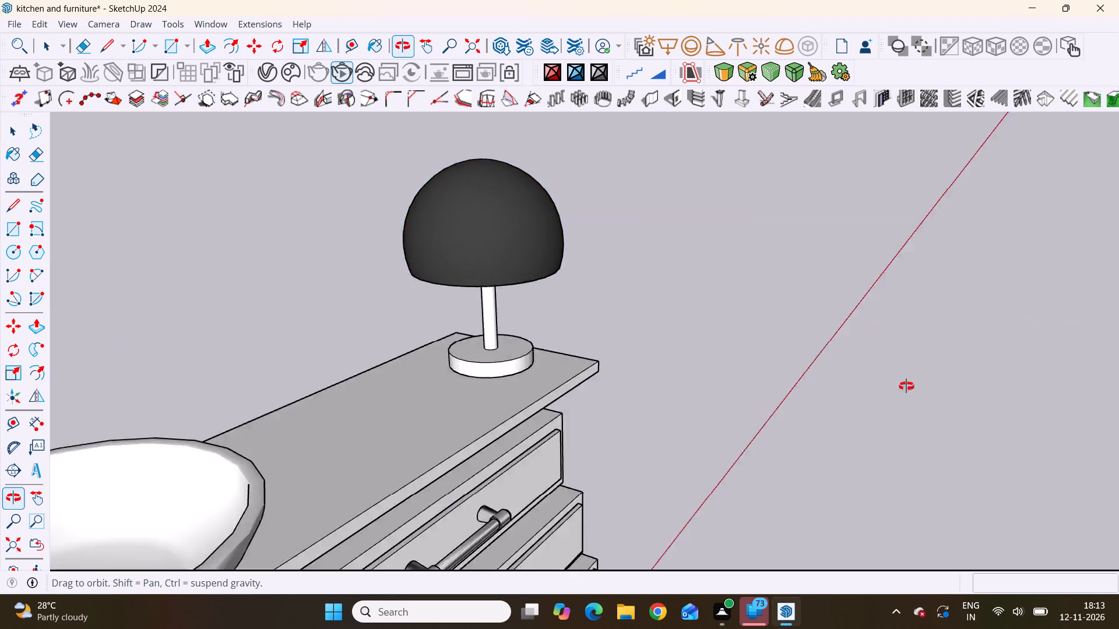
pyautogui.moveTo(906, 386); pyautogui.dragTo(503, 326, button='middle')
pyautogui.scroll(-4, 503, 326)
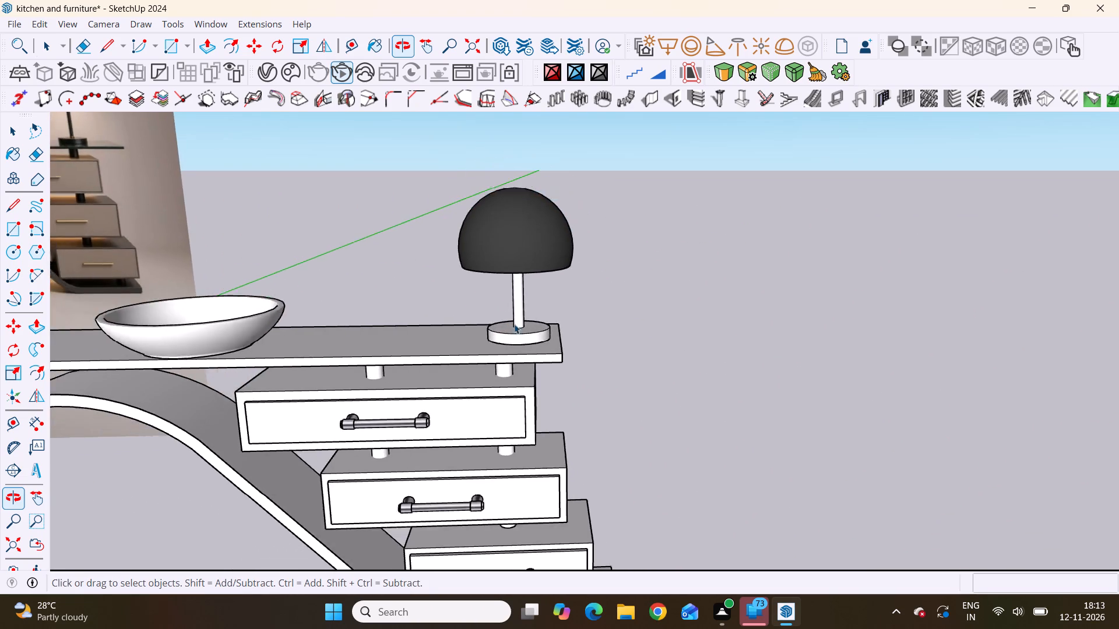
pyautogui.scroll(-9, 514, 324)
pyautogui.moveTo(442, 324); pyautogui.dragTo(466, 253, button='middle')
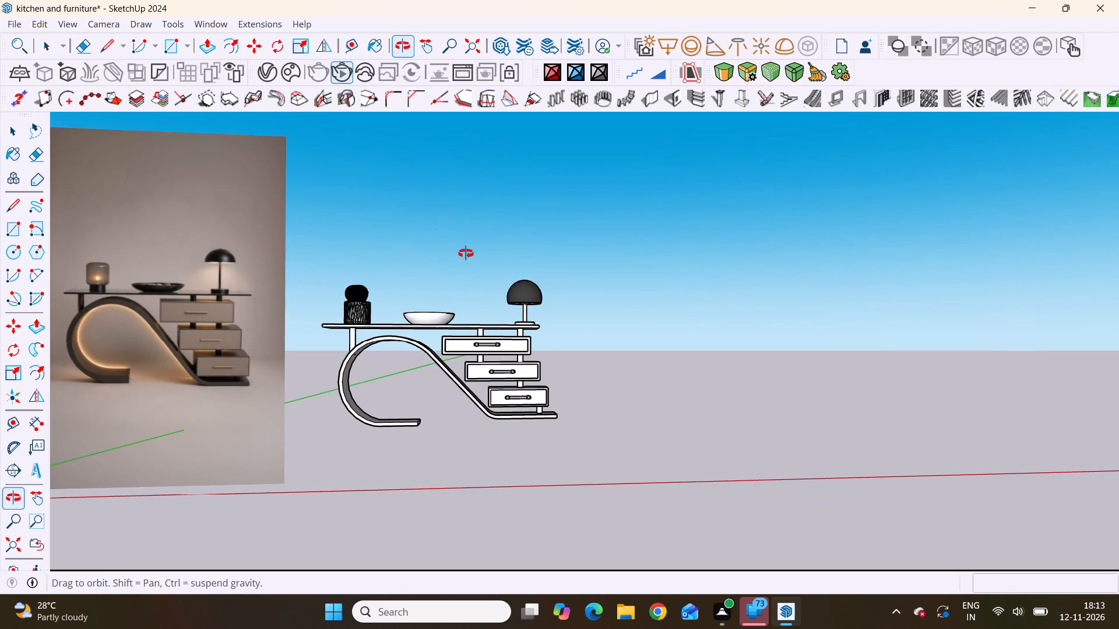
pyautogui.moveTo(466, 253); pyautogui.dragTo(467, 253, button='middle')
pyautogui.scroll(4, 466, 253)
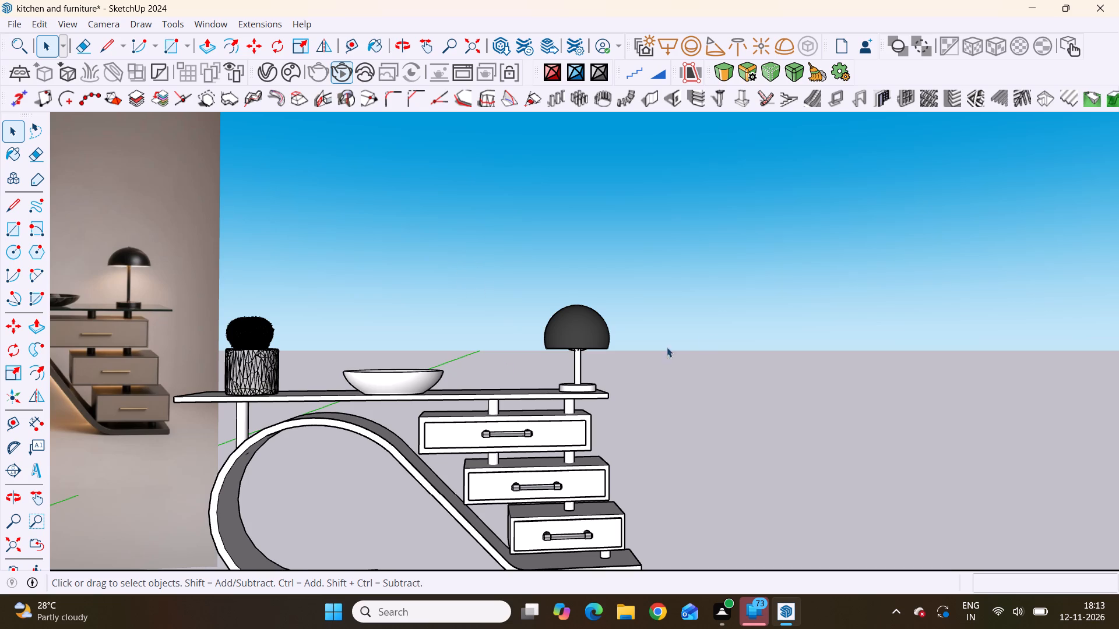
pyautogui.scroll(-6, 580, 367)
pyautogui.moveTo(583, 383); pyautogui.dragTo(570, 256, button='middle')
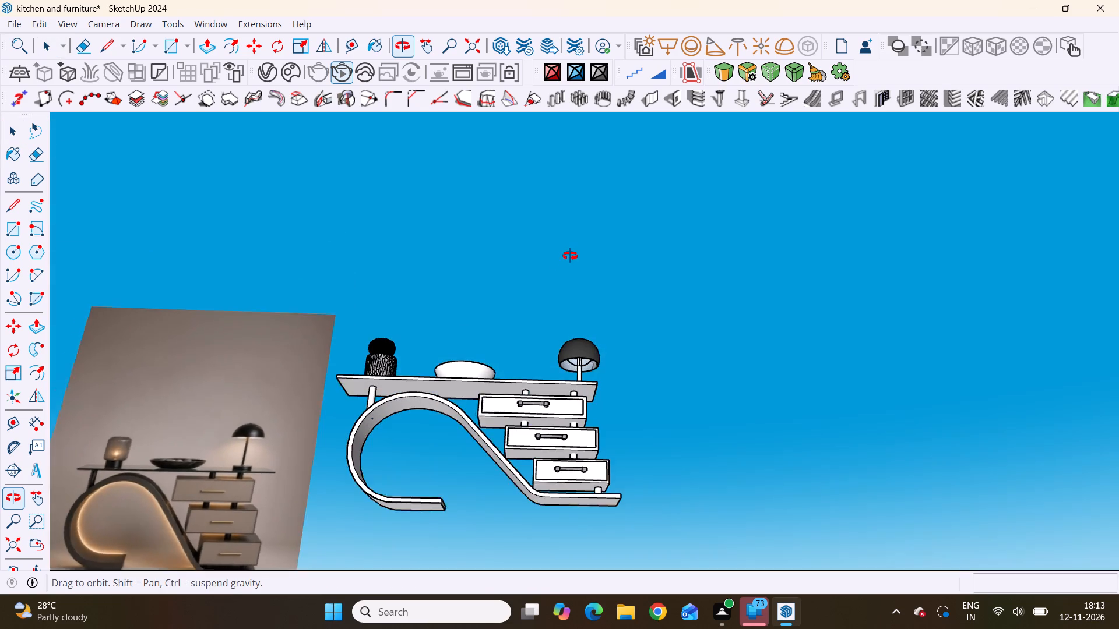
pyautogui.moveTo(570, 256); pyautogui.dragTo(578, 344, button='middle')
pyautogui.scroll(4, 590, 370)
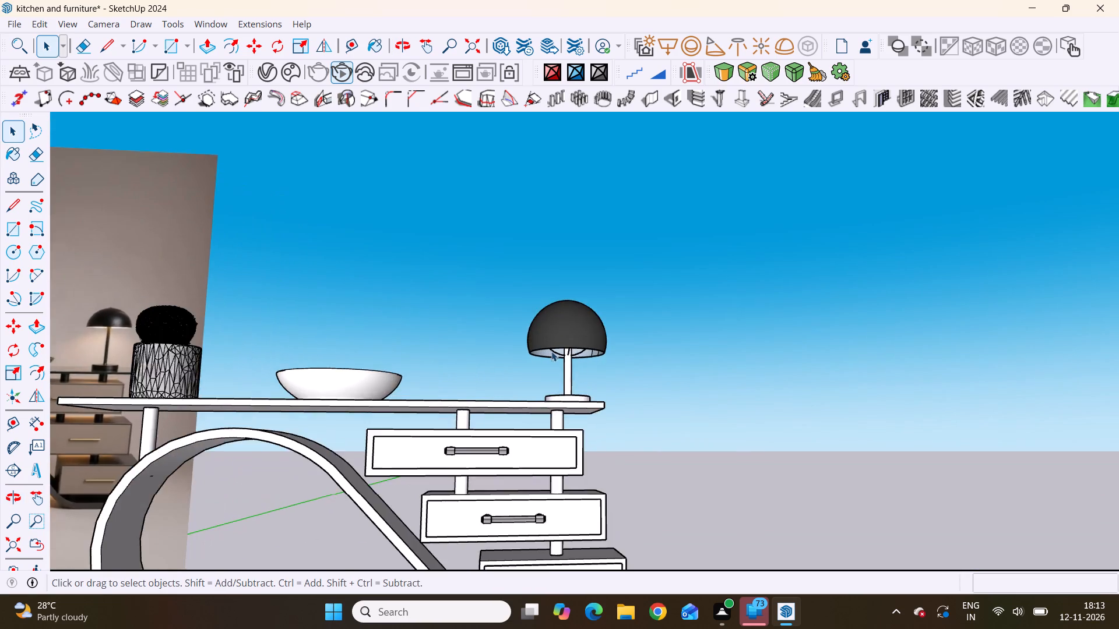
pyautogui.scroll(2, 551, 350)
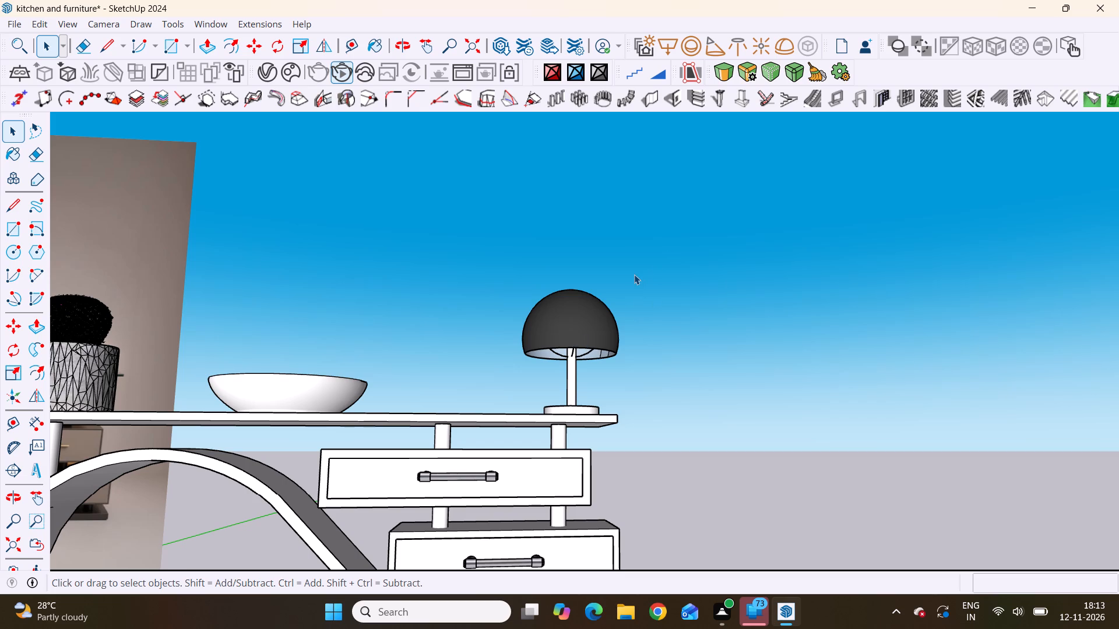
pyautogui.scroll(-9, 585, 309)
pyautogui.scroll(-2, 570, 377)
pyautogui.moveTo(597, 347); pyautogui.dragTo(577, 462, button='middle')
pyautogui.scroll(2, 548, 405)
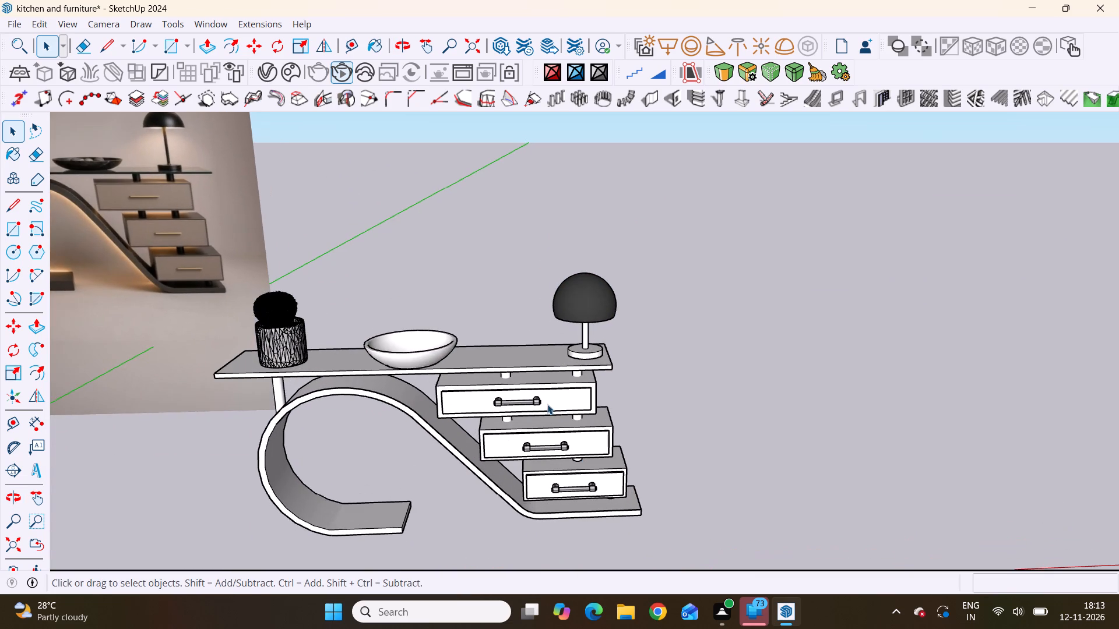
pyautogui.scroll(3, 547, 342)
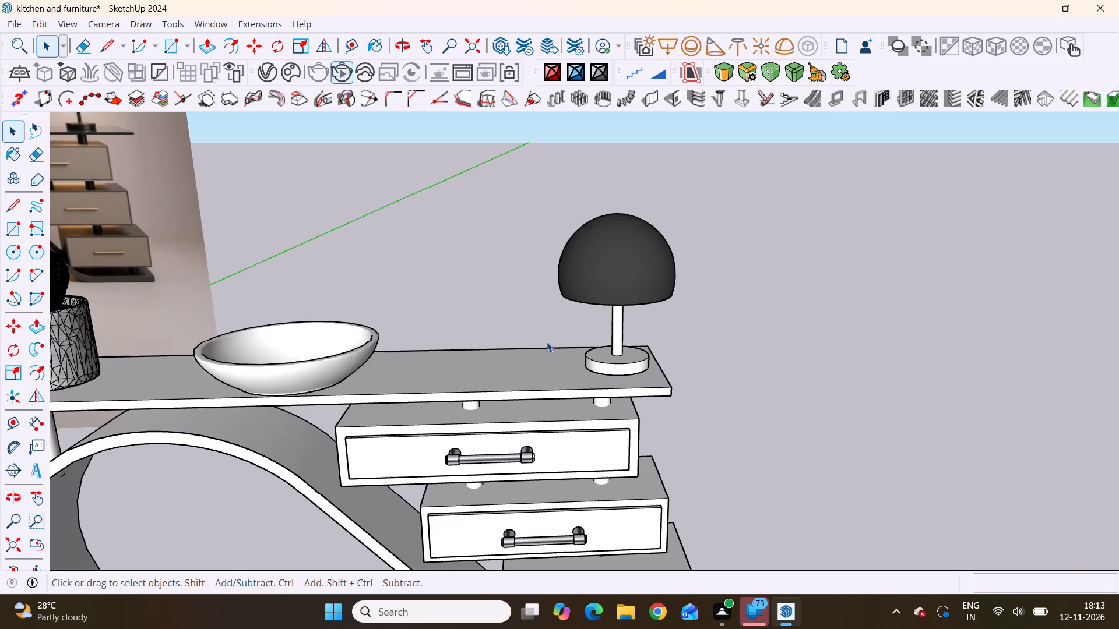
# Restart the interactive render with the lamp framed close up from below its shade.
pyautogui.scroll(-3, 592, 285)
pyautogui.moveTo(618, 309); pyautogui.dragTo(610, 298, button='middle')
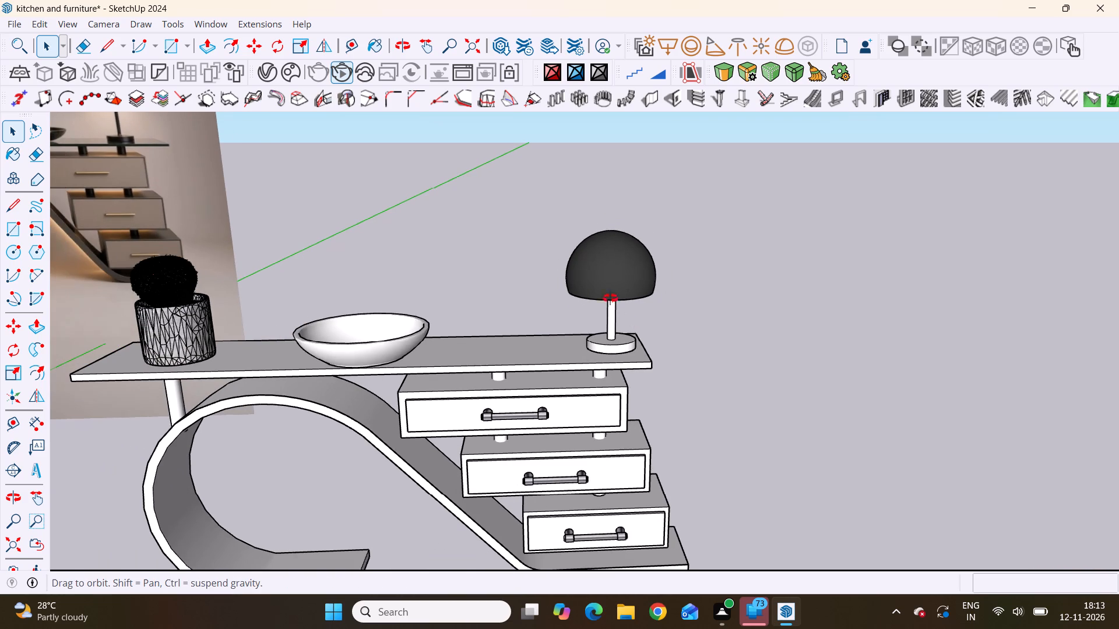
pyautogui.moveTo(610, 298); pyautogui.dragTo(627, 179, button='middle')
pyautogui.scroll(2, 617, 292)
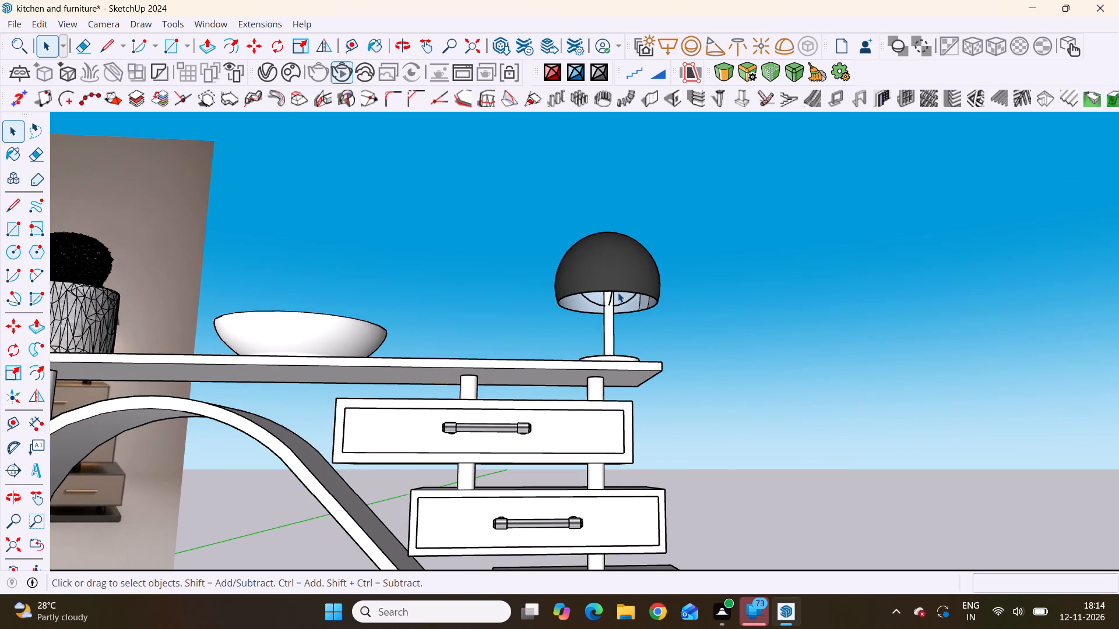
pyautogui.scroll(6, 624, 299)
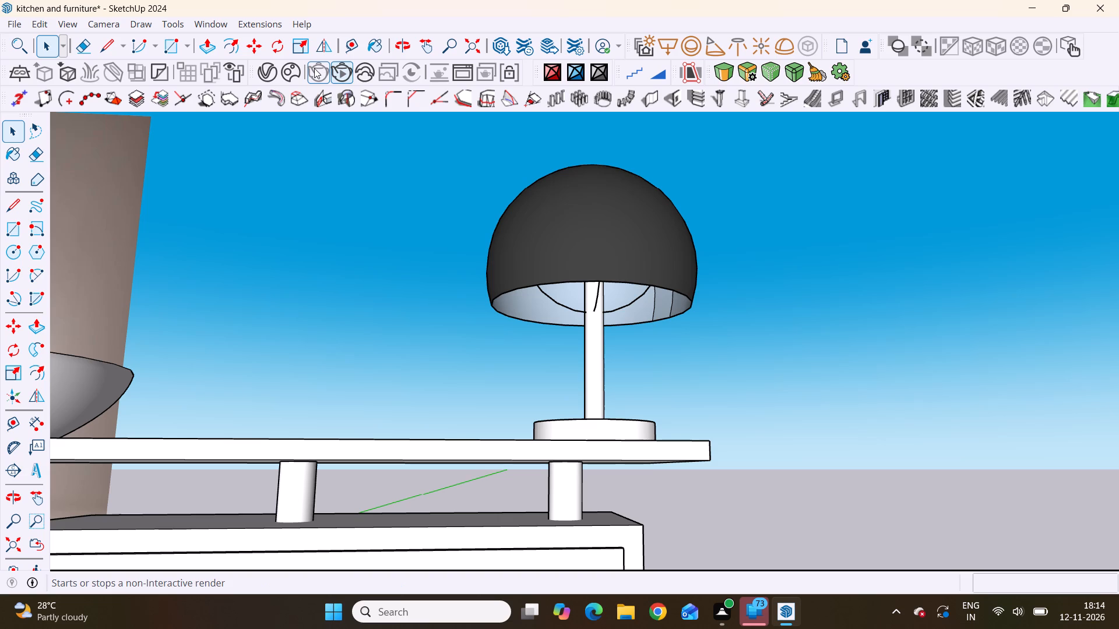
pyautogui.scroll(1, 596, 295)
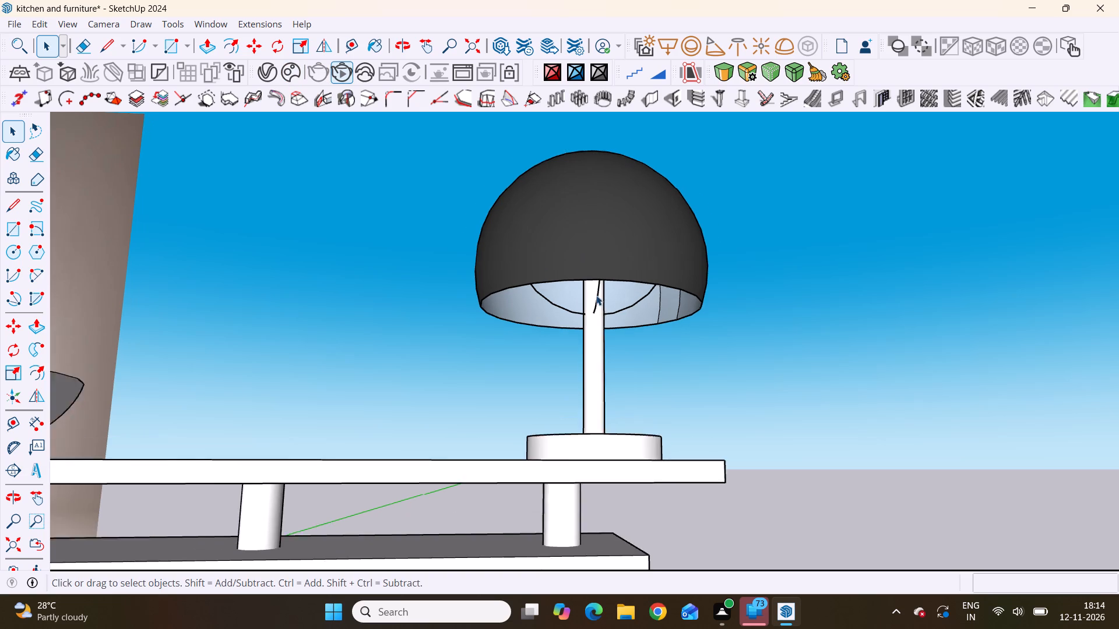
pyautogui.scroll(1, 596, 295)
pyautogui.moveTo(615, 311); pyautogui.dragTo(587, 266, button='middle')
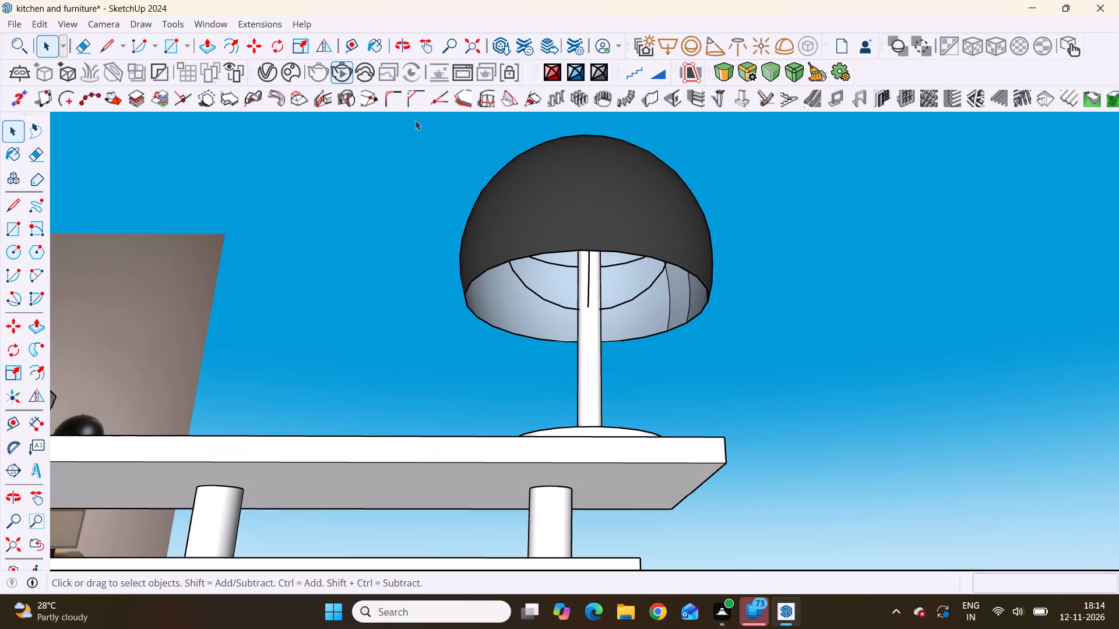
pyautogui.click(336, 67)
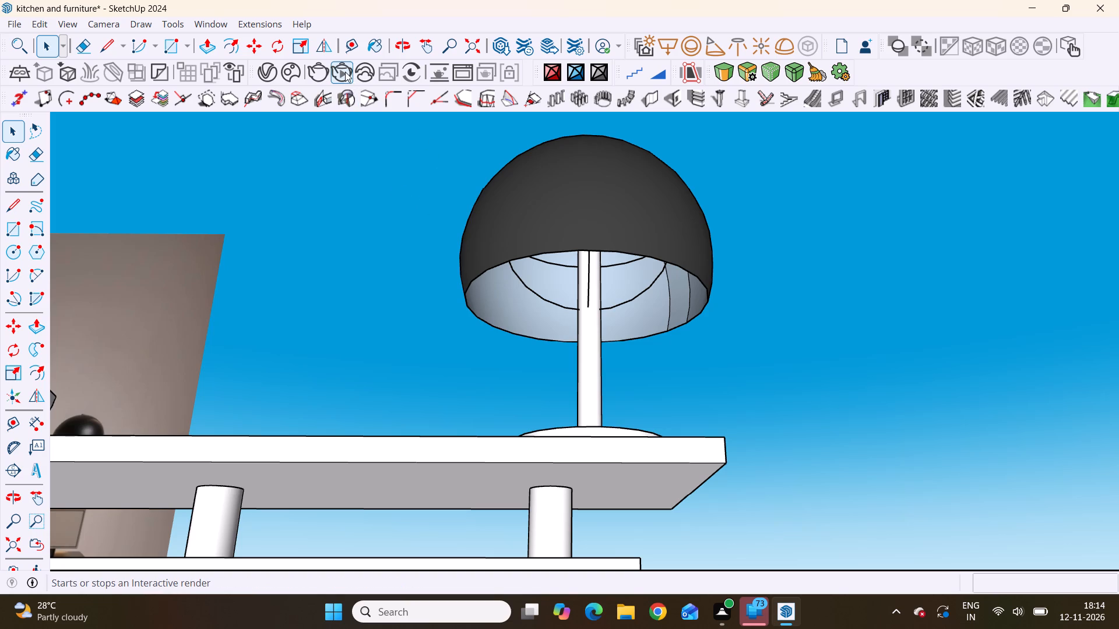
pyautogui.doubleClick(345, 69)
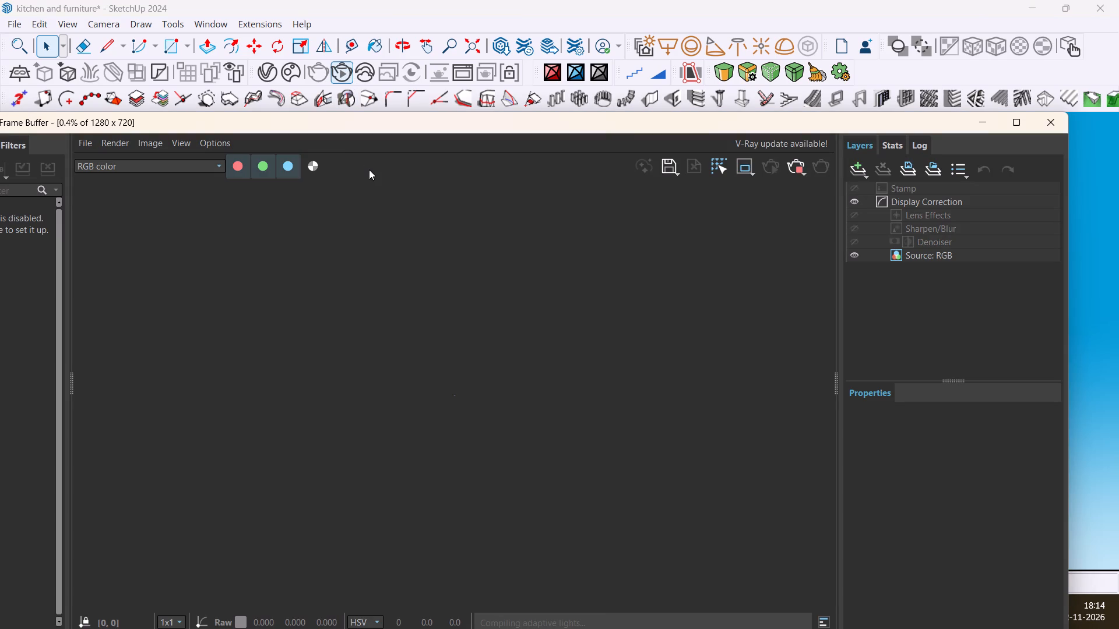
# Examine the rendered lamp in the V-Ray Frame Buffer at several magnifications, especially the Sphere Light inside the shade and the stem.
pyautogui.scroll(-12, 406, 302)
pyautogui.scroll(-11, 264, 313)
pyautogui.scroll(1, 336, 268)
pyautogui.scroll(-7, 527, 293)
pyautogui.scroll(5, 460, 408)
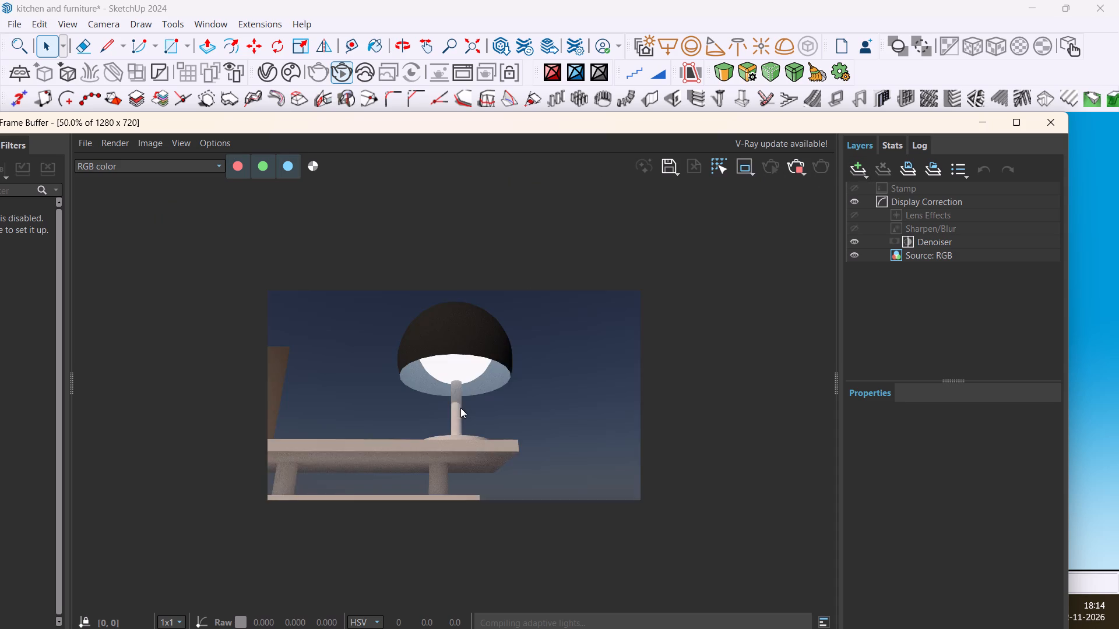
pyautogui.scroll(3, 460, 408)
pyautogui.scroll(-3, 460, 408)
pyautogui.scroll(5, 460, 408)
pyautogui.scroll(-3, 460, 408)
pyautogui.moveTo(483, 380); pyautogui.dragTo(528, 493, button='middle')
pyautogui.moveTo(519, 335); pyautogui.dragTo(552, 462, button='middle')
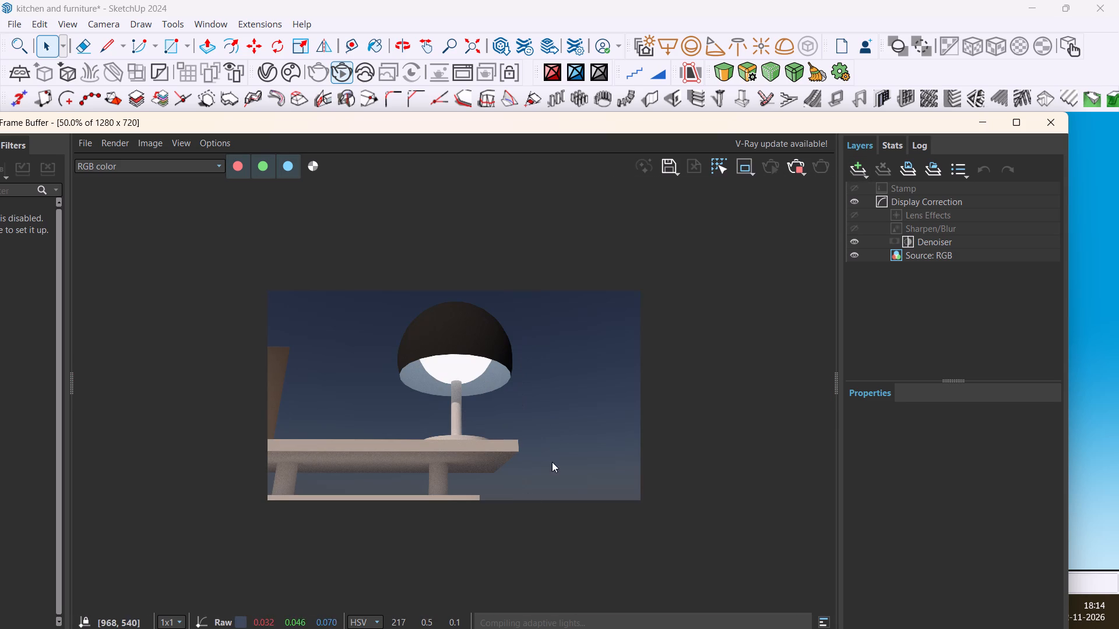
pyautogui.moveTo(552, 462); pyautogui.dragTo(552, 462, button='middle')
pyautogui.scroll(-1, 597, 419)
pyautogui.scroll(3, 477, 403)
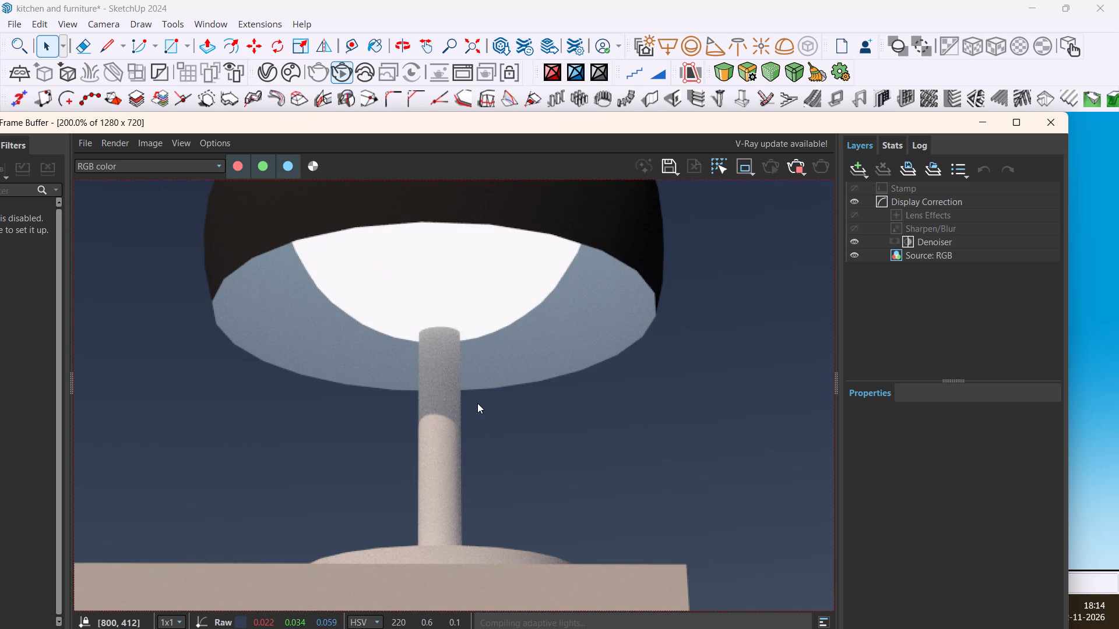
pyautogui.scroll(-1, 501, 391)
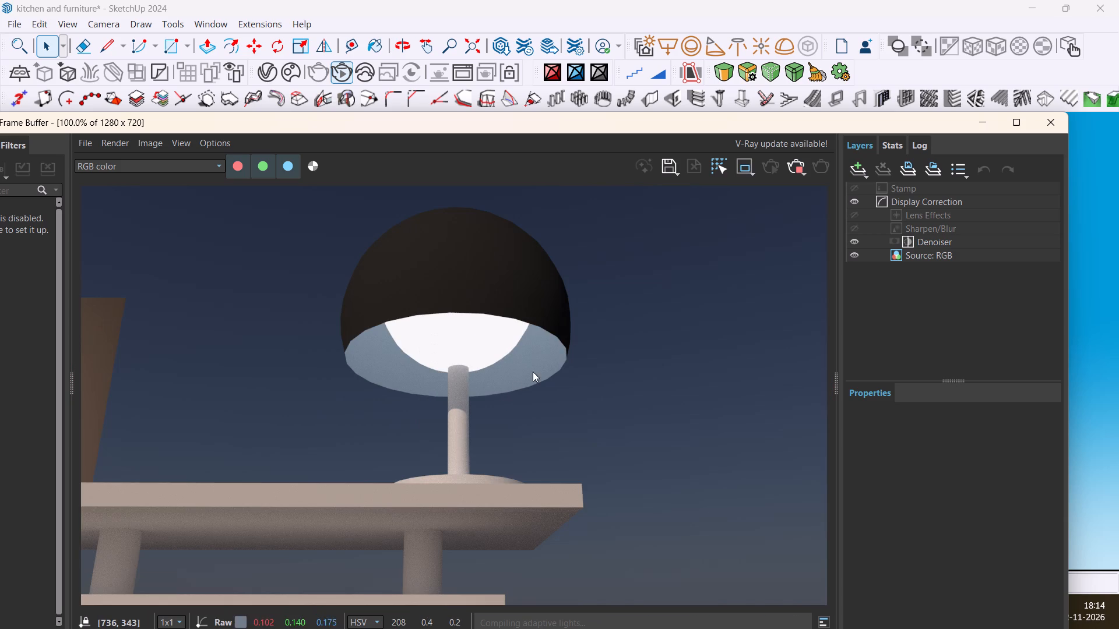
pyautogui.scroll(-4, 488, 299)
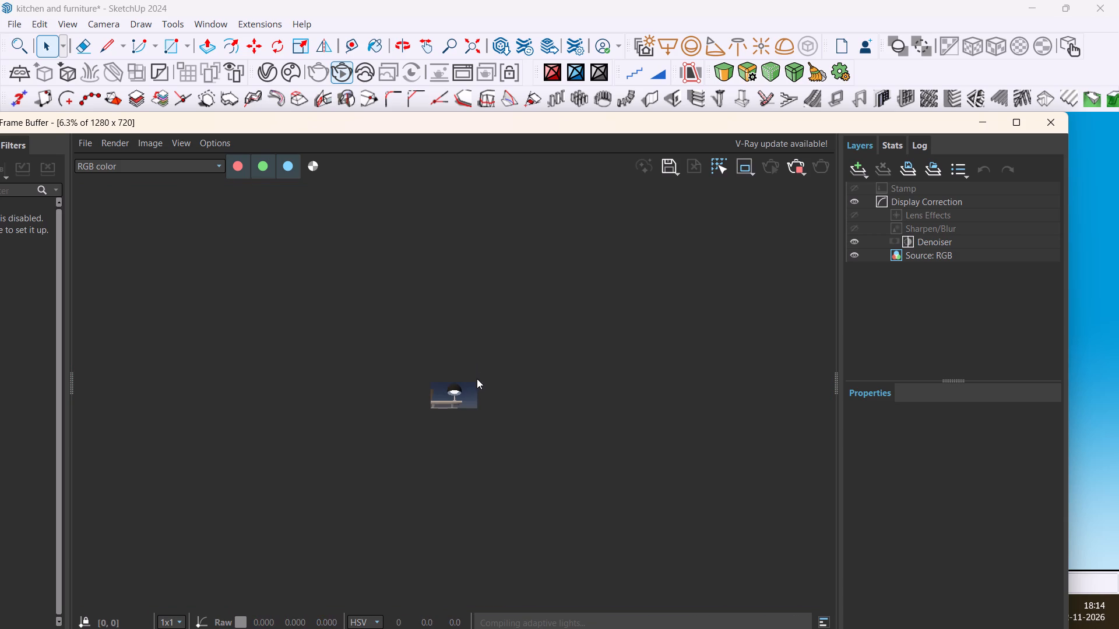
pyautogui.scroll(4, 477, 379)
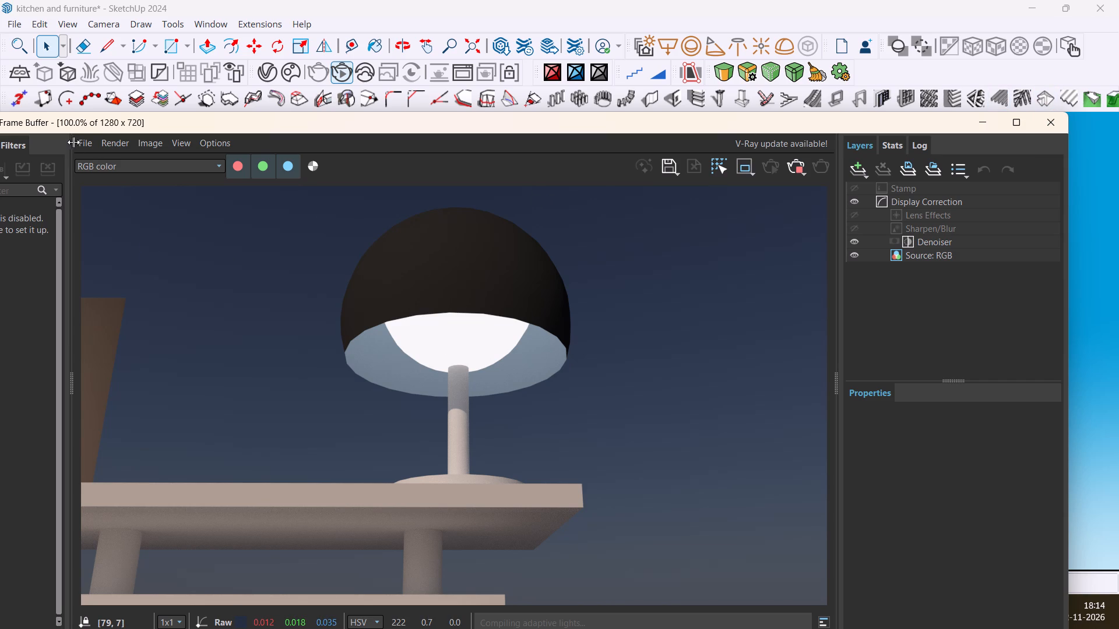
# Start the interactive render again from within the V-Ray Frame Buffer.
pyautogui.moveTo(83, 142); pyautogui.dragTo(184, 188)
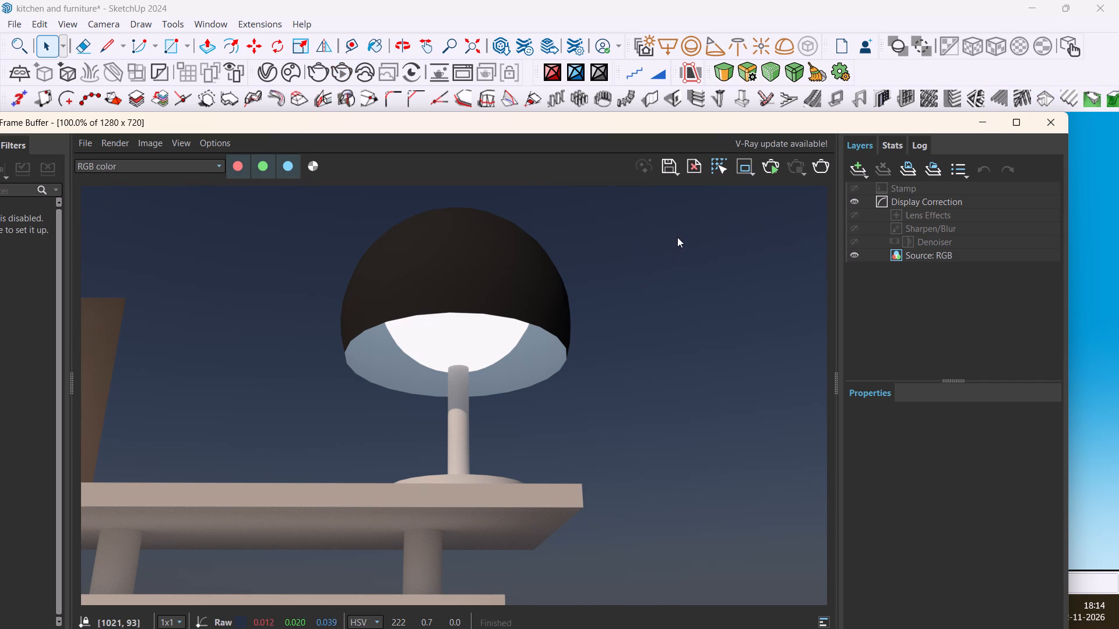
pyautogui.click(773, 165)
# Examine the new render of the lamp, comparing the light under the shade, the stem and the tabletop.
pyautogui.scroll(3, 463, 387)
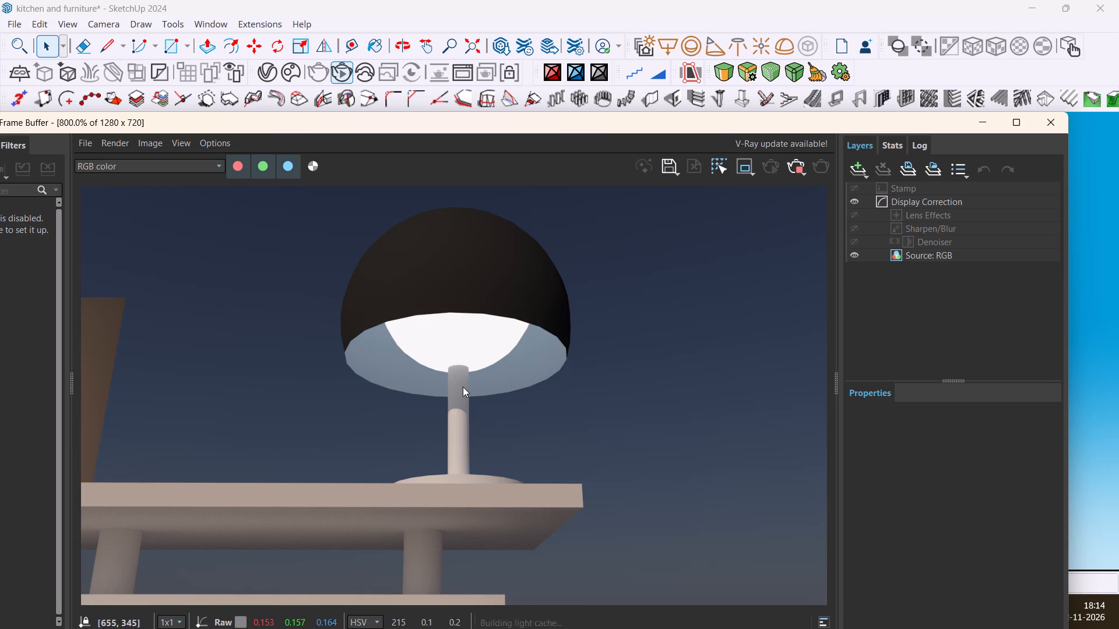
pyautogui.scroll(-6, 463, 387)
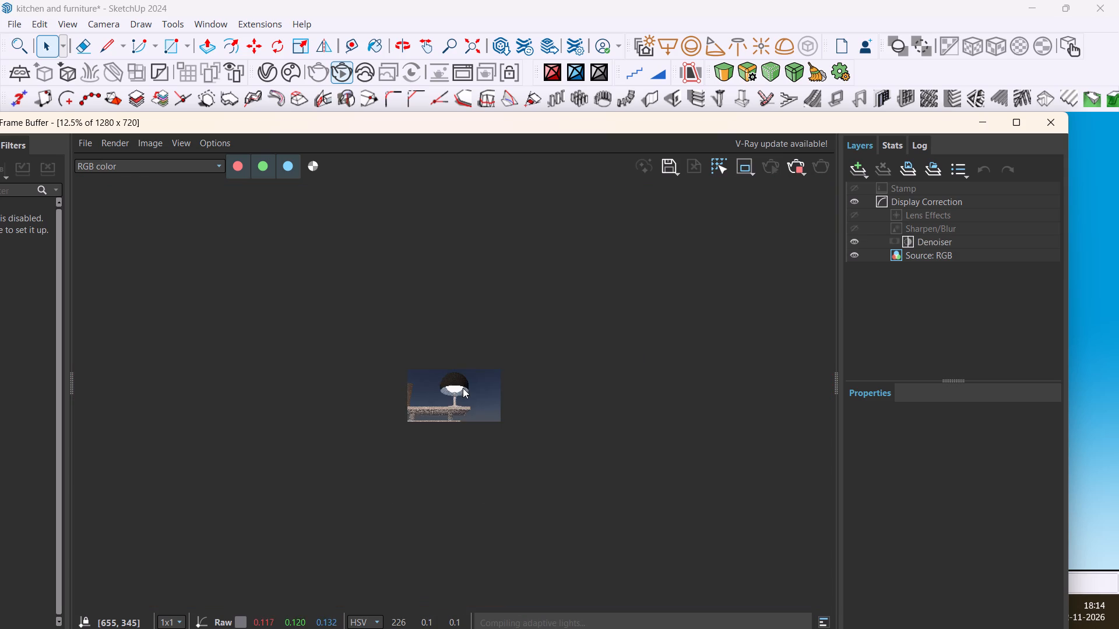
pyautogui.scroll(5, 463, 389)
pyautogui.scroll(-3, 463, 389)
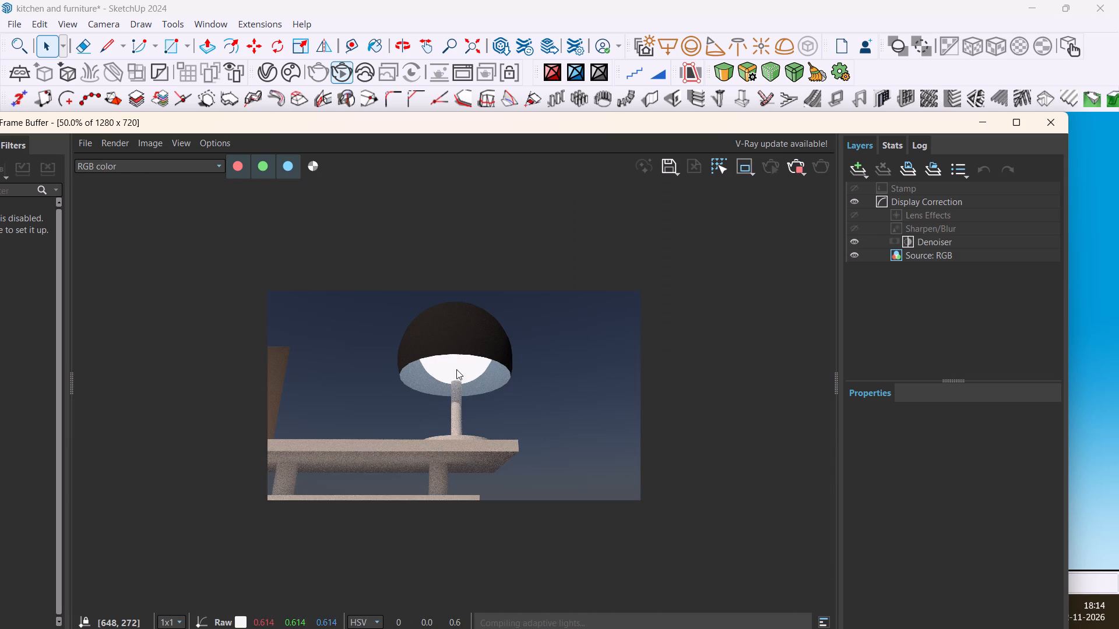
pyautogui.scroll(1, 456, 369)
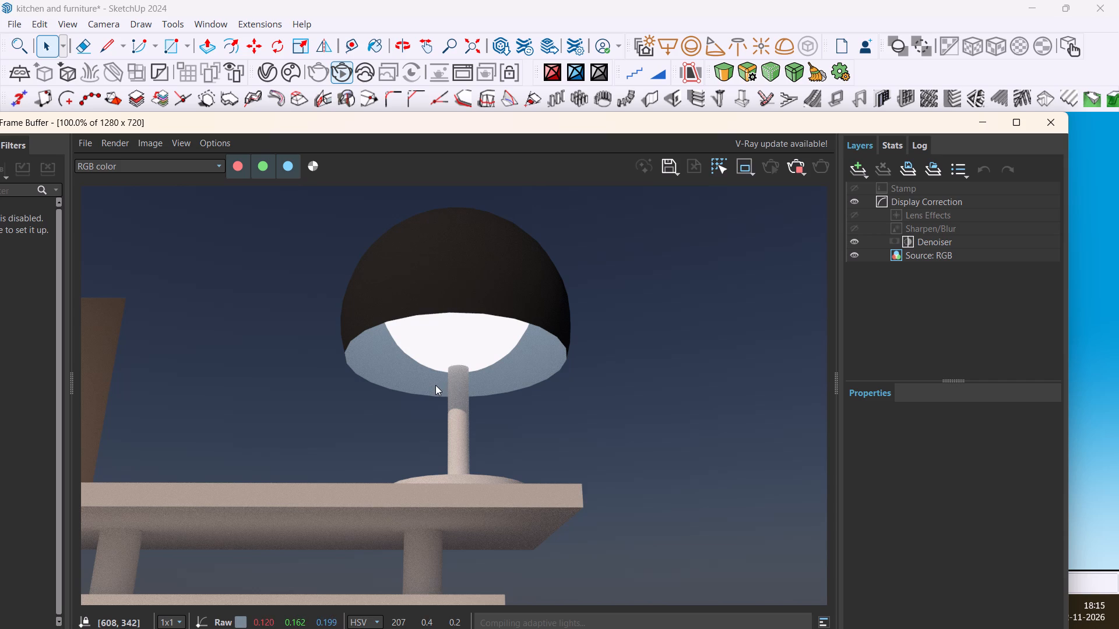
pyautogui.scroll(-1, 545, 388)
pyautogui.moveTo(552, 359); pyautogui.dragTo(569, 471, button='middle')
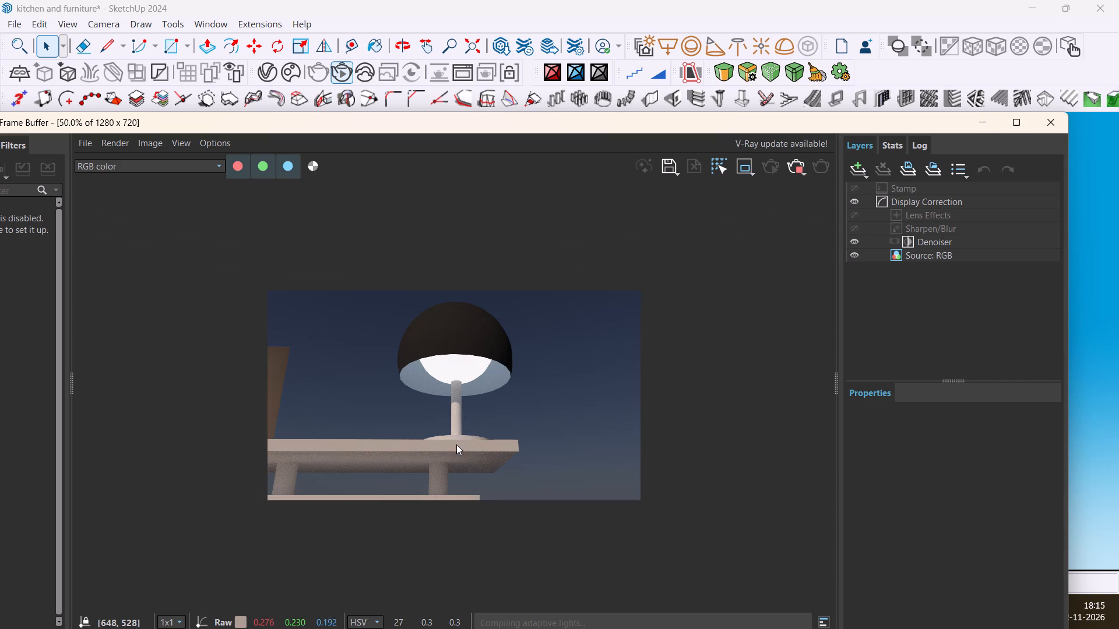
pyautogui.scroll(3, 456, 444)
pyautogui.scroll(-2, 456, 441)
pyautogui.scroll(1, 443, 388)
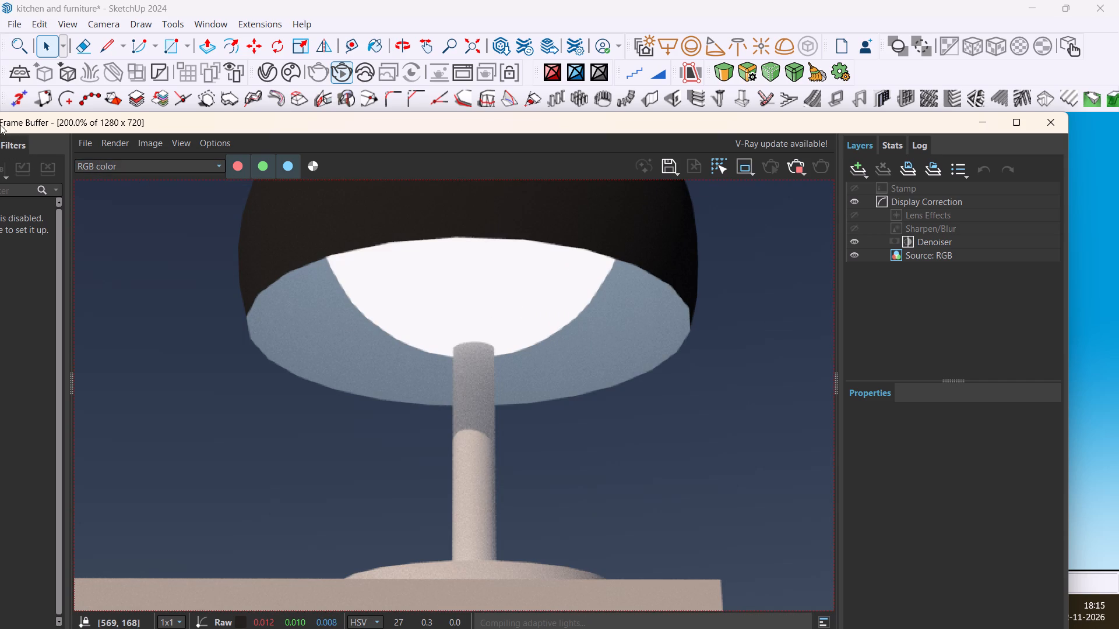
# Reduce the height of the V-Ray Frame Buffer window so the lampshade in the model is uncovered above it.
pyautogui.moveTo(8, 115); pyautogui.dragTo(378, 387)
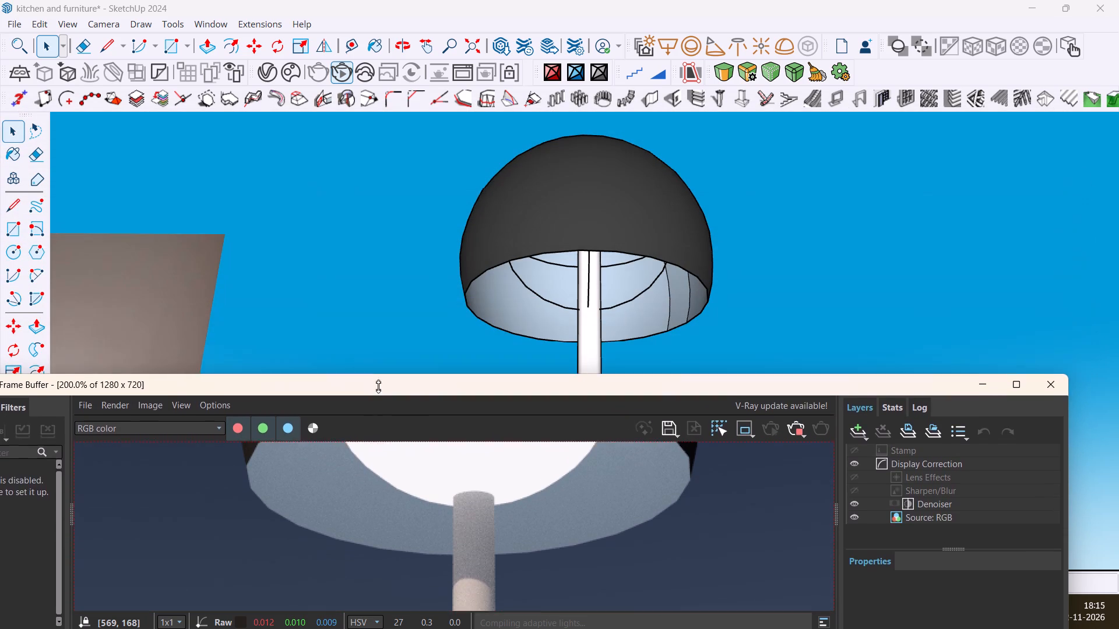
pyautogui.moveTo(378, 387); pyautogui.dragTo(368, 426)
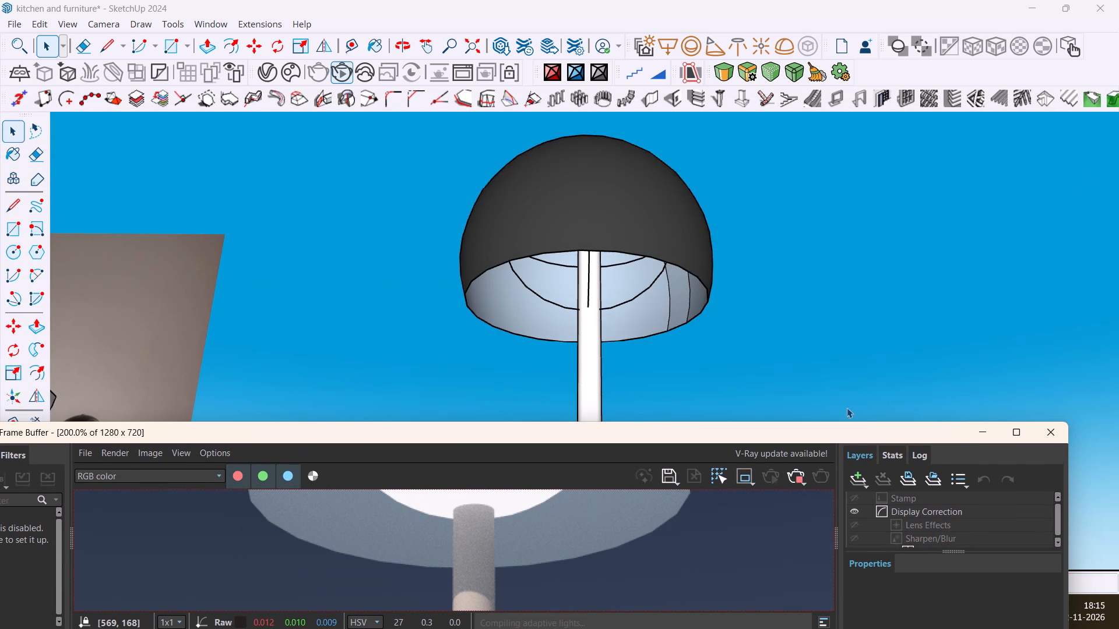
# Examine the live render of the whole console table beside the reference photo, comparing the lamp, tabletop objects and drawers.
pyautogui.scroll(-4, 808, 402)
pyautogui.scroll(-4, 617, 319)
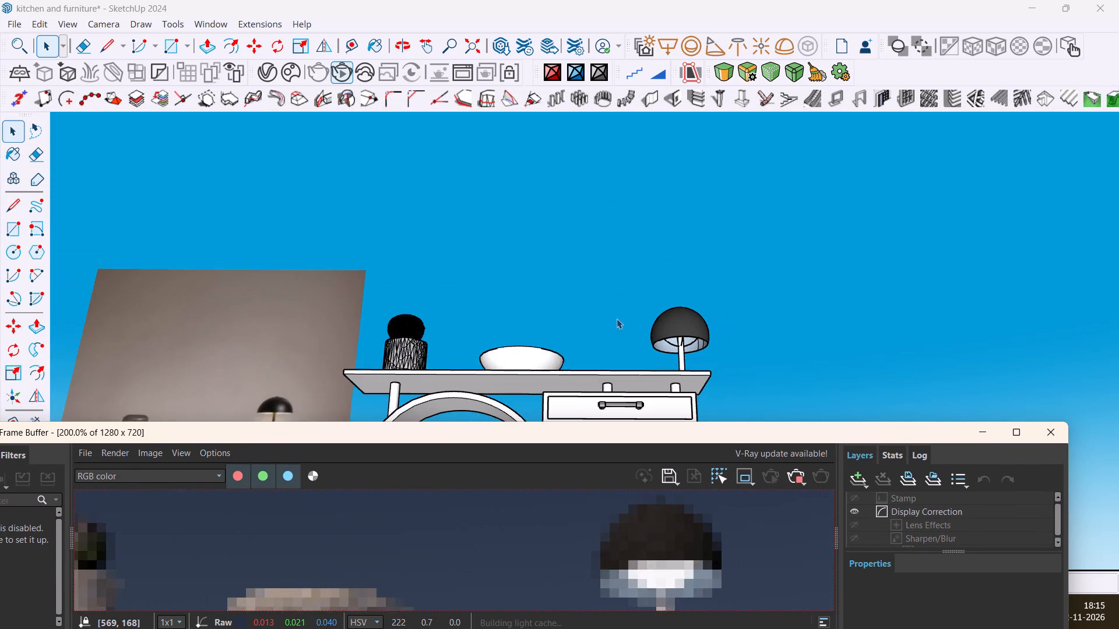
pyautogui.scroll(2, 733, 337)
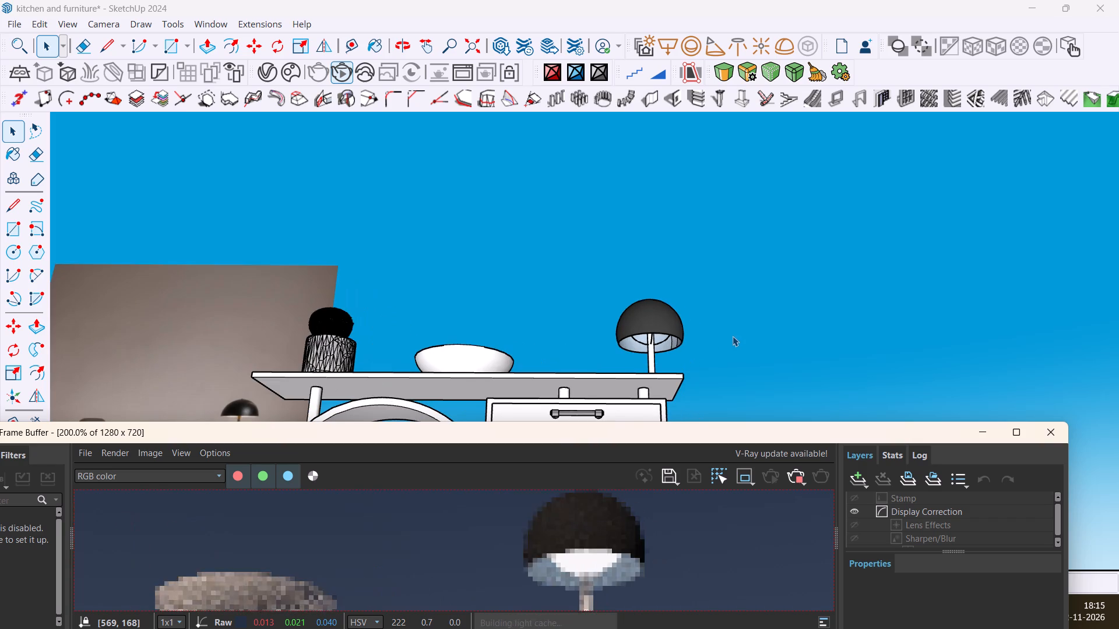
pyautogui.scroll(-10, 733, 336)
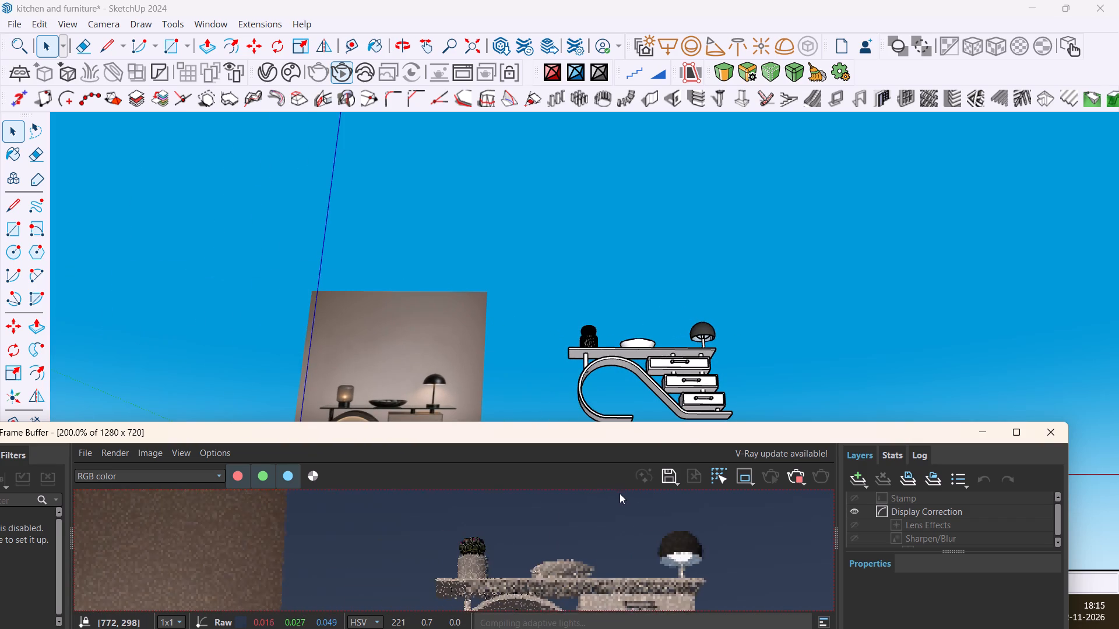
pyautogui.scroll(-2, 620, 496)
pyautogui.scroll(3, 488, 533)
pyautogui.scroll(-1, 488, 533)
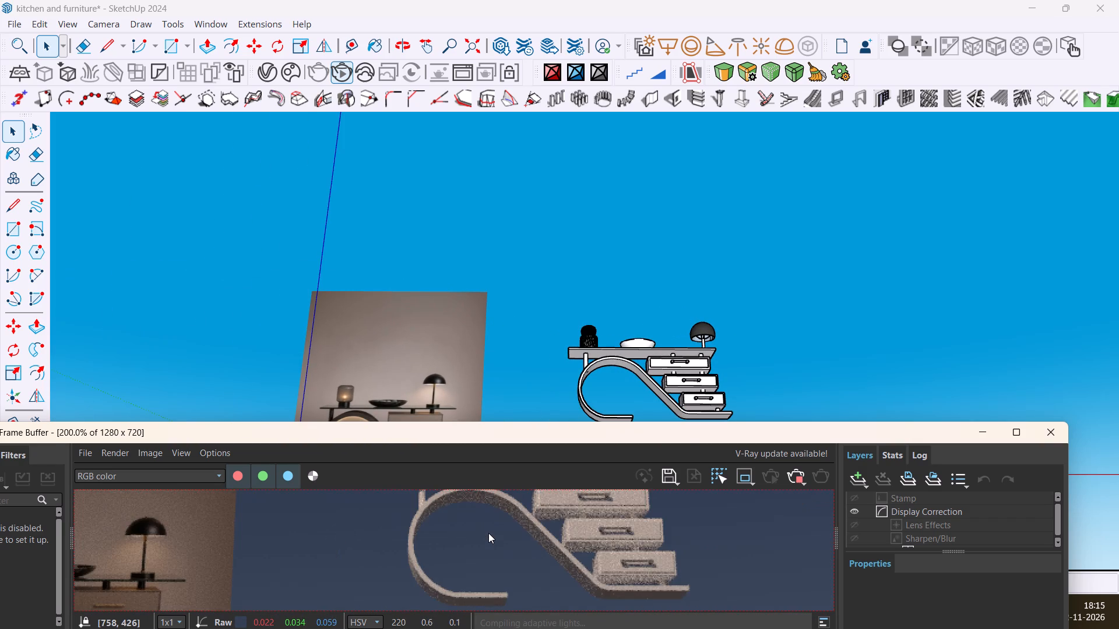
pyautogui.scroll(-1, 499, 525)
pyautogui.scroll(2, 515, 504)
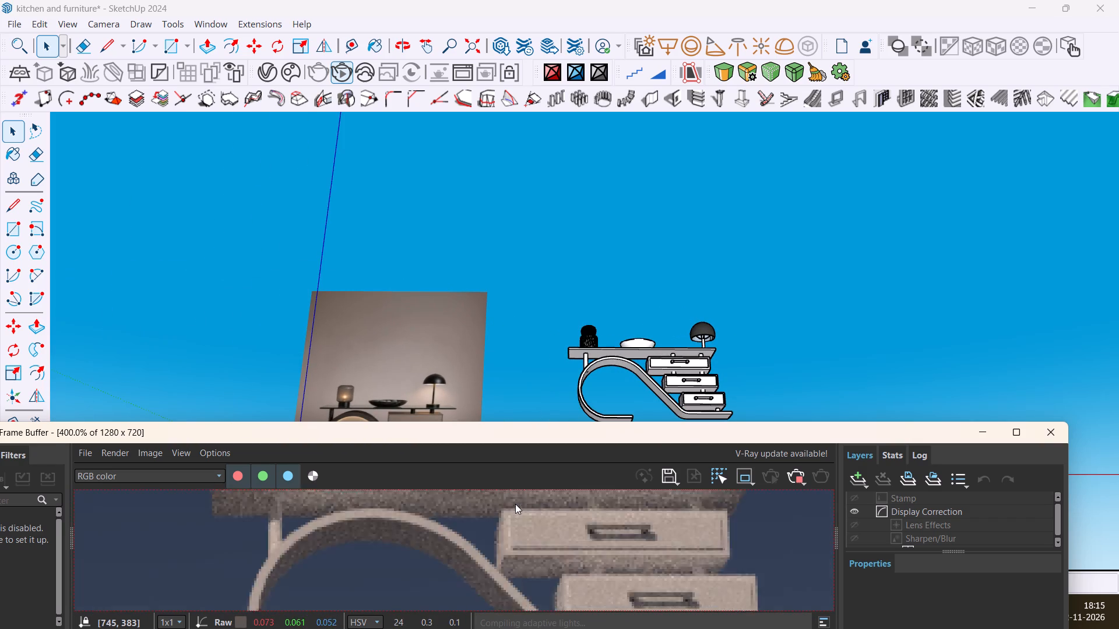
pyautogui.scroll(-5, 515, 504)
pyautogui.scroll(3, 472, 535)
pyautogui.scroll(-1, 472, 535)
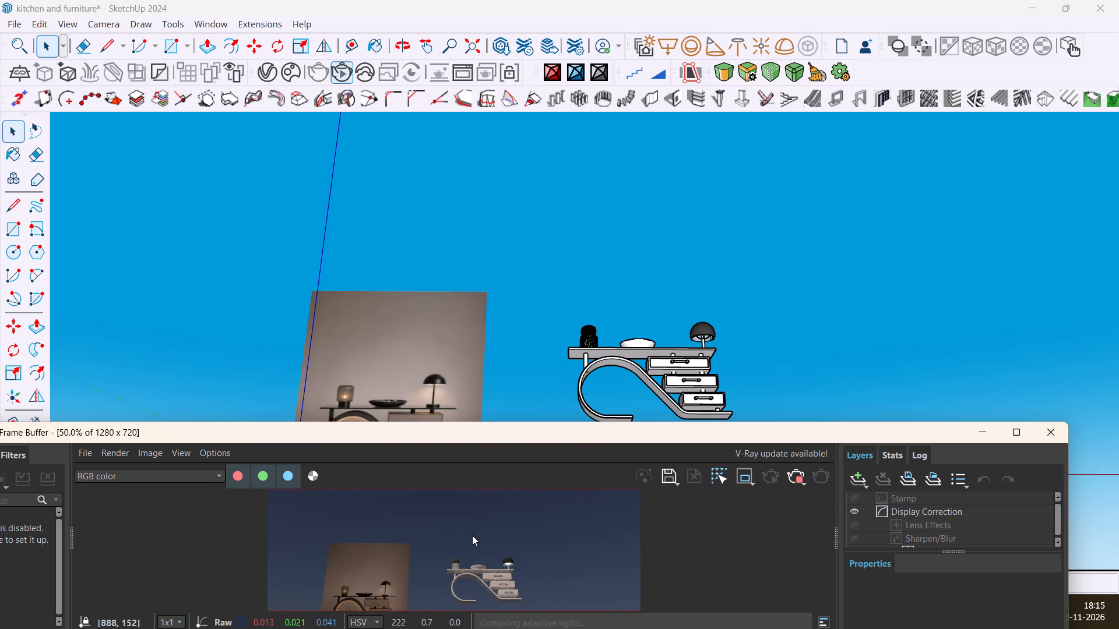
pyautogui.scroll(-1, 472, 535)
pyautogui.scroll(2, 459, 598)
pyautogui.scroll(-1, 462, 591)
pyautogui.scroll(1, 499, 521)
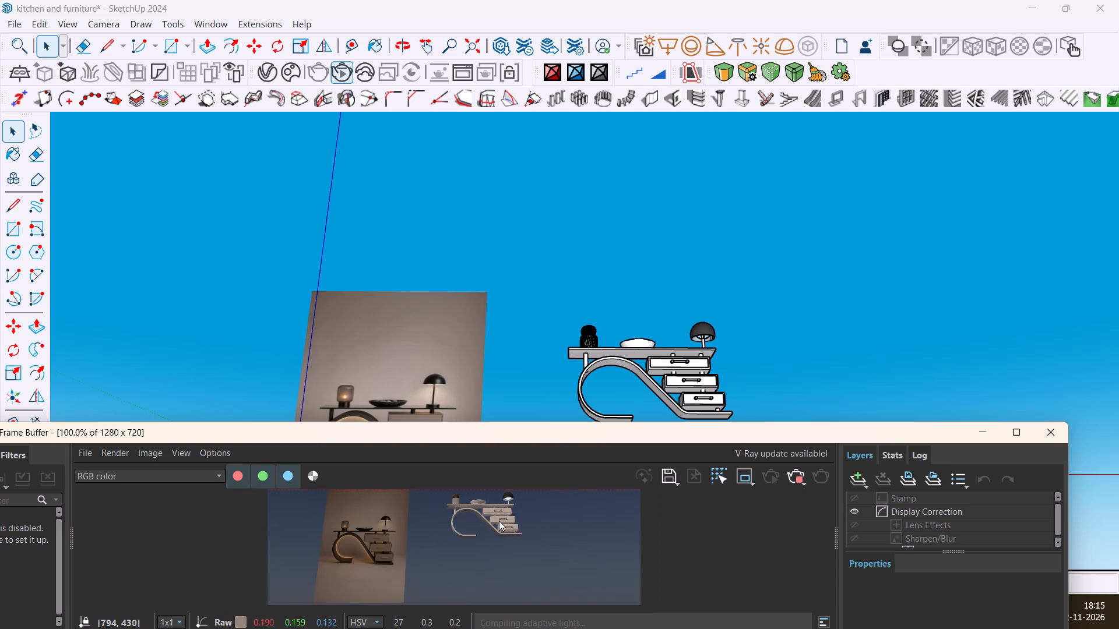
pyautogui.scroll(-1, 499, 521)
pyautogui.moveTo(520, 534); pyautogui.dragTo(522, 559, button='middle')
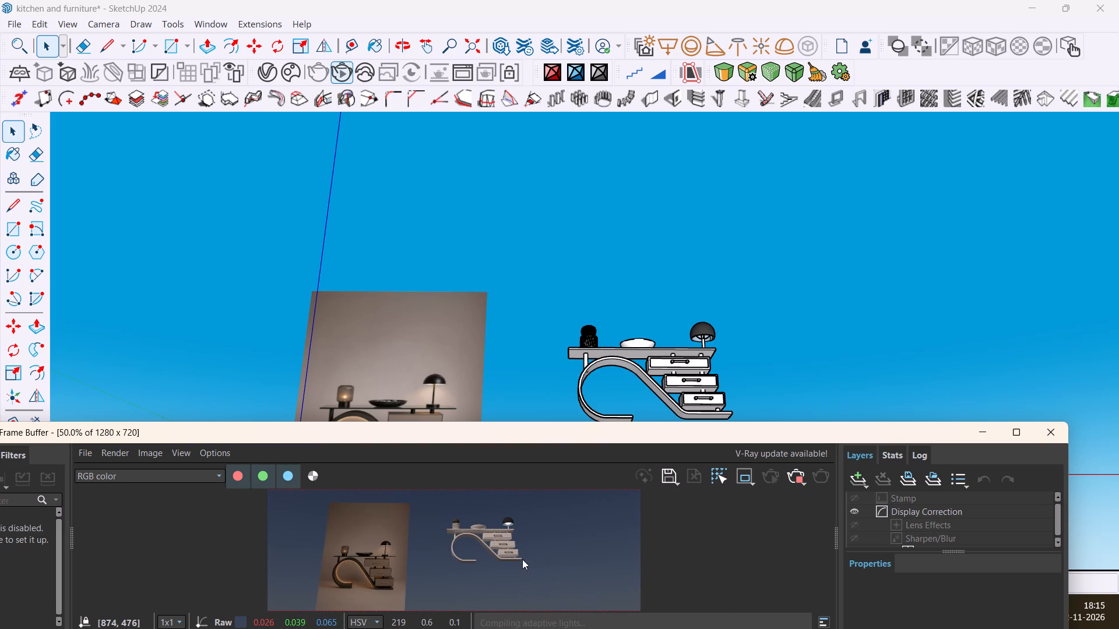
pyautogui.moveTo(522, 559); pyautogui.dragTo(522, 560, button='middle')
pyautogui.scroll(1, 482, 538)
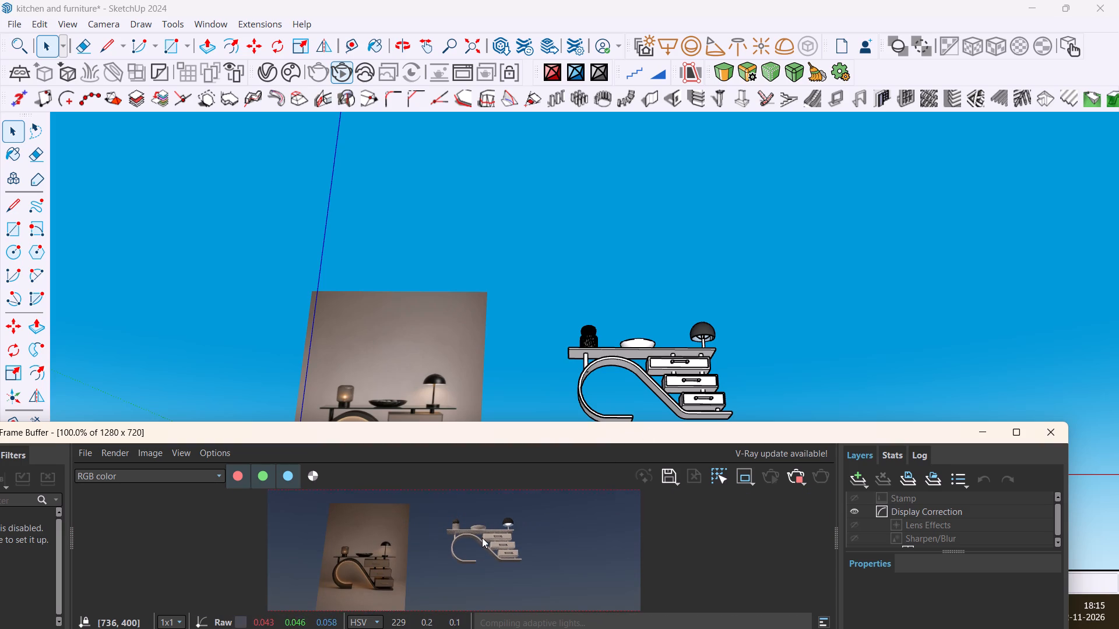
pyautogui.scroll(1, 542, 513)
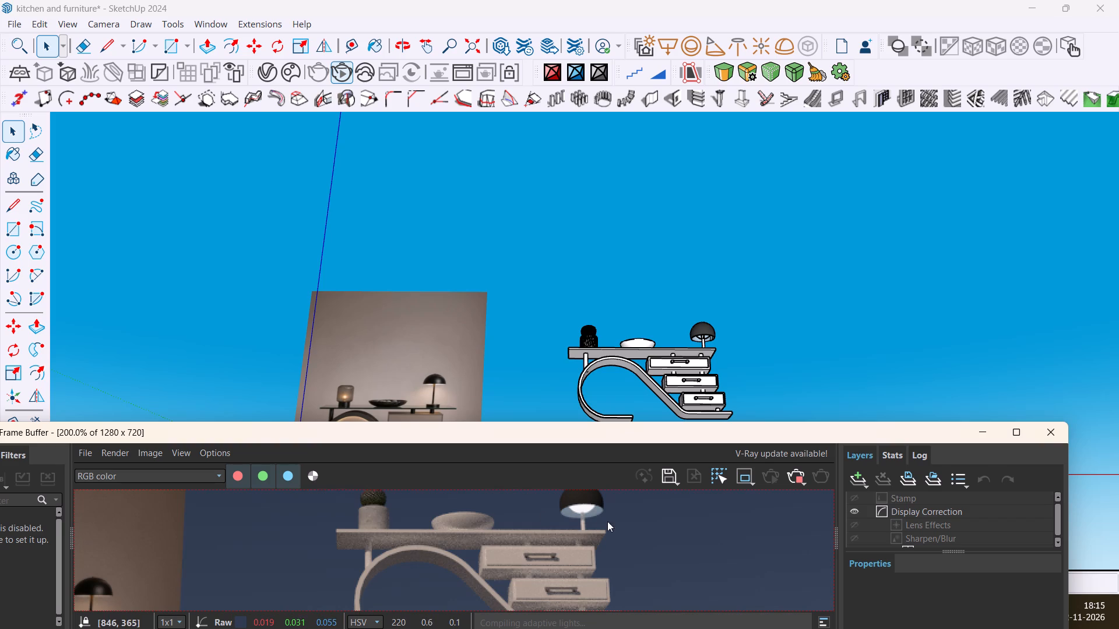
# Show more of the render, and minimize the V-Ray Frame Buffer to return to the full model view.
pyautogui.scroll(-1, 534, 517)
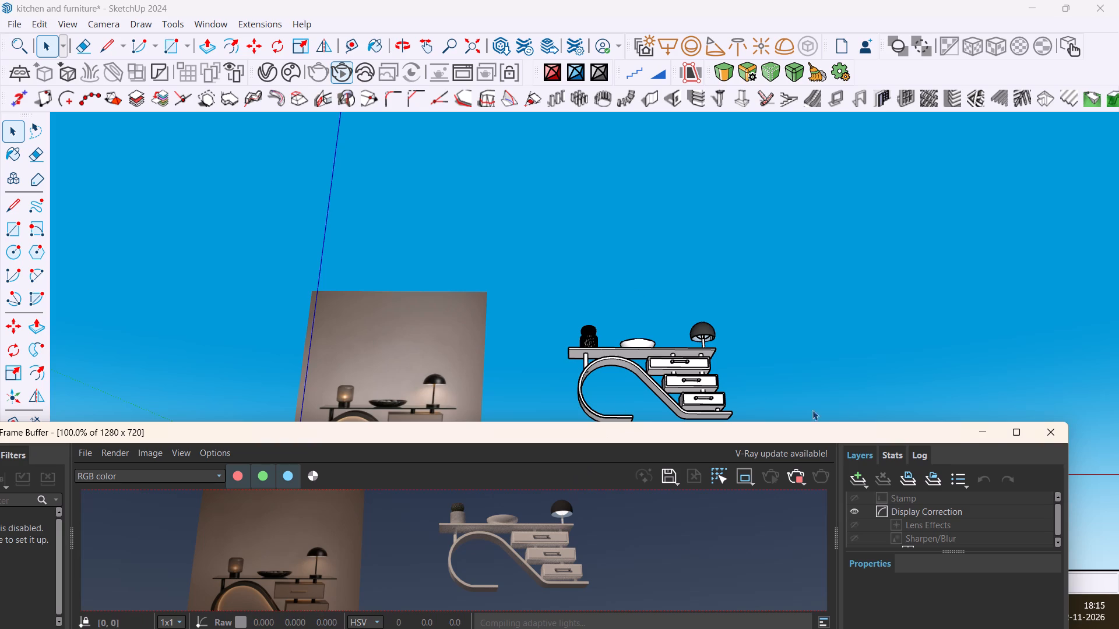
pyautogui.click(985, 432)
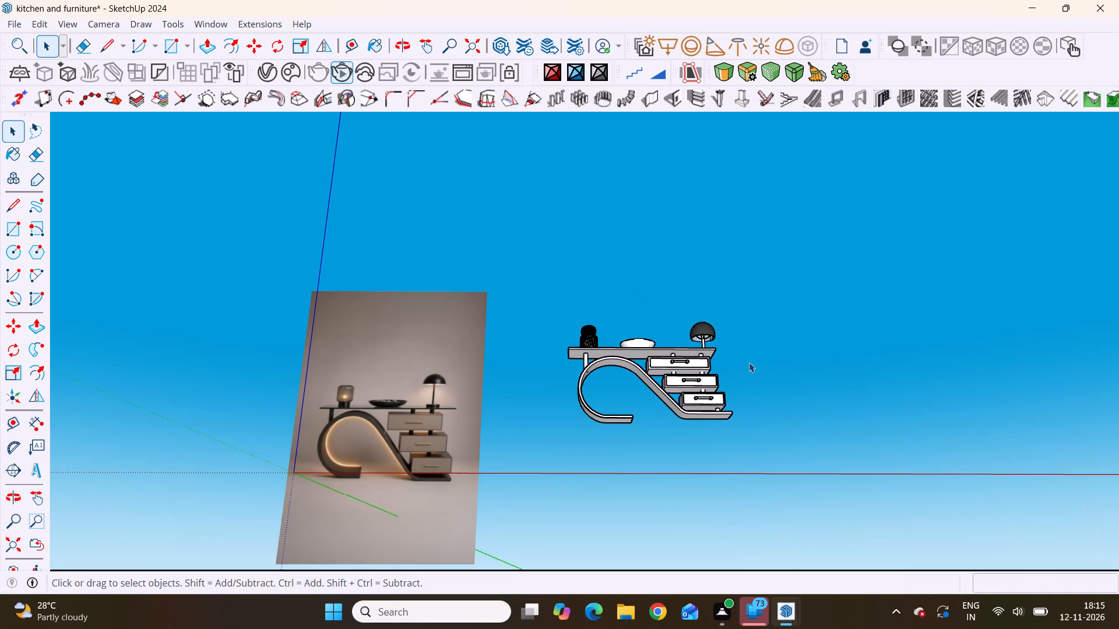
# Import "WhatsApp Image 2026-11-11 at 11.50.28 PM" as an image, placing it over the console reference photo at about 8 ft wide.
pyautogui.scroll(-2, 749, 362)
pyautogui.moveTo(748, 340); pyautogui.dragTo(731, 493, button='middle')
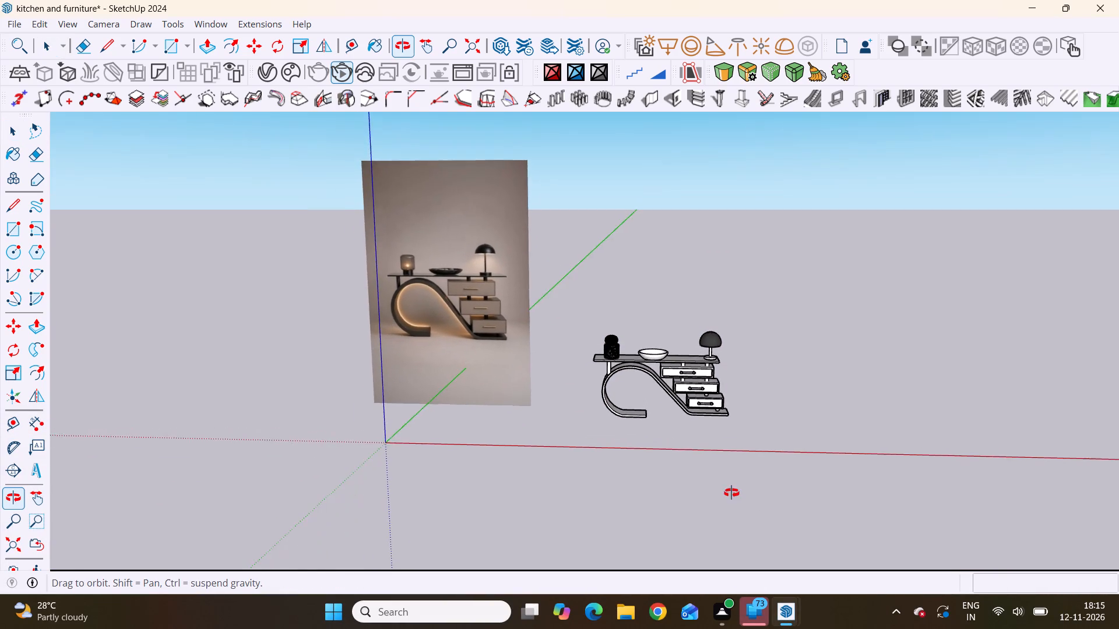
pyautogui.moveTo(731, 493); pyautogui.dragTo(733, 493, button='middle')
pyautogui.scroll(2, 700, 370)
pyautogui.scroll(-4, 552, 353)
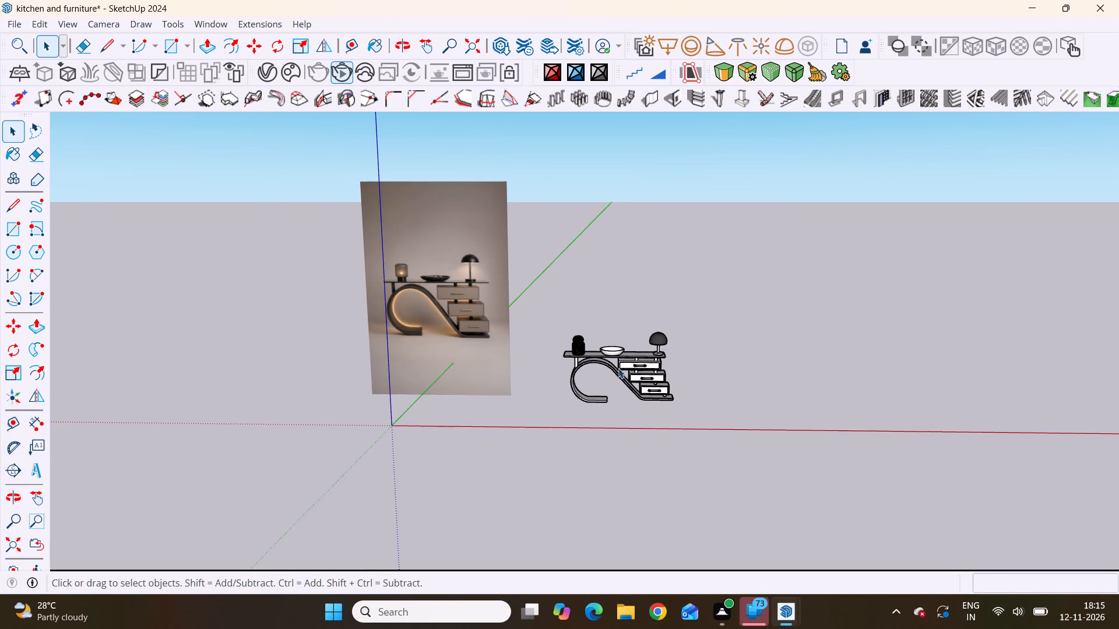
pyautogui.scroll(2, 747, 381)
pyautogui.scroll(-3, 414, 369)
pyautogui.scroll(4, 592, 393)
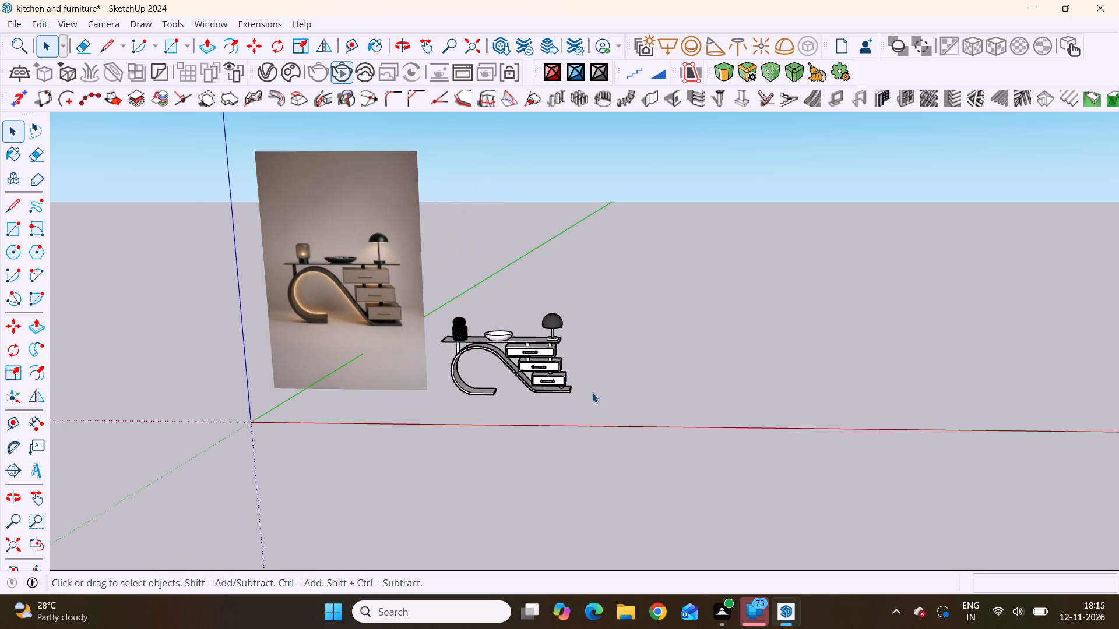
pyautogui.scroll(1, 592, 393)
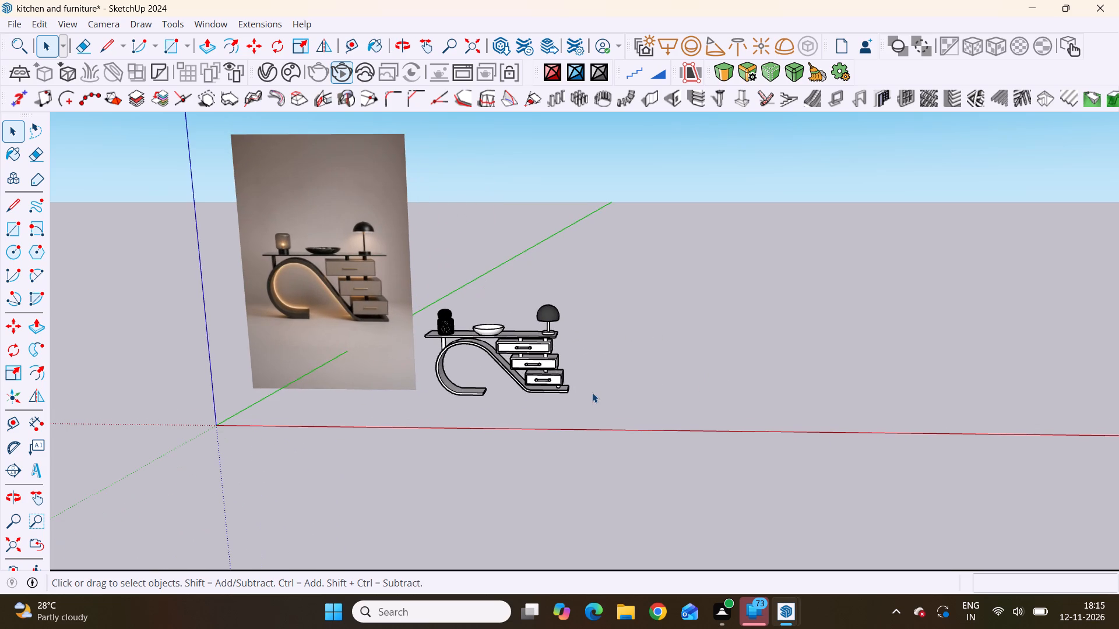
pyautogui.scroll(-1, 592, 393)
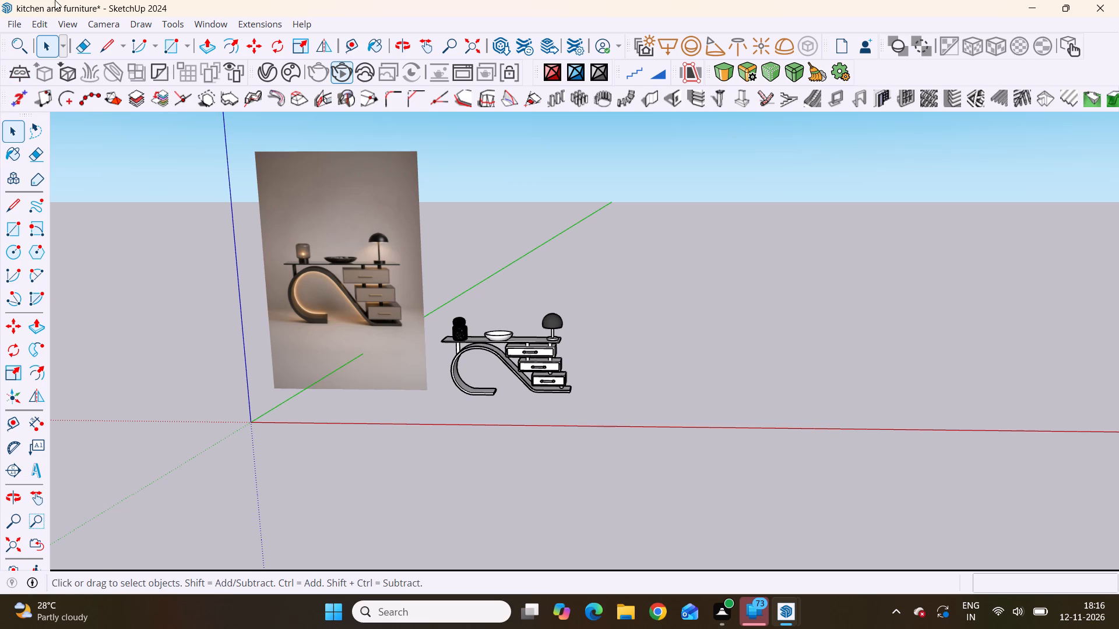
pyautogui.click(17, 23)
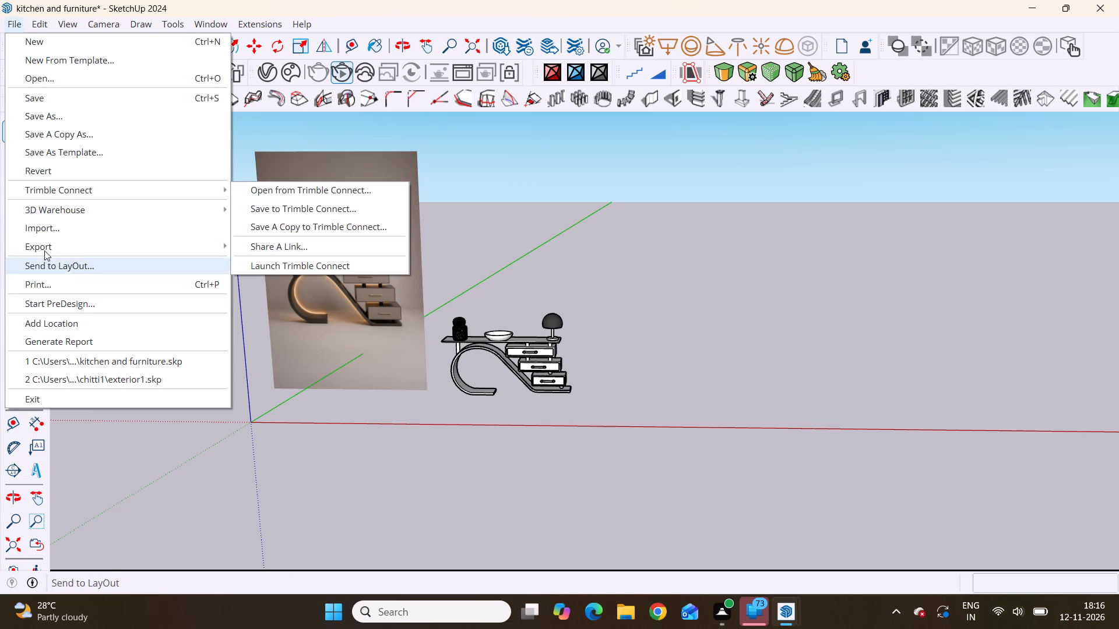
pyautogui.click(52, 231)
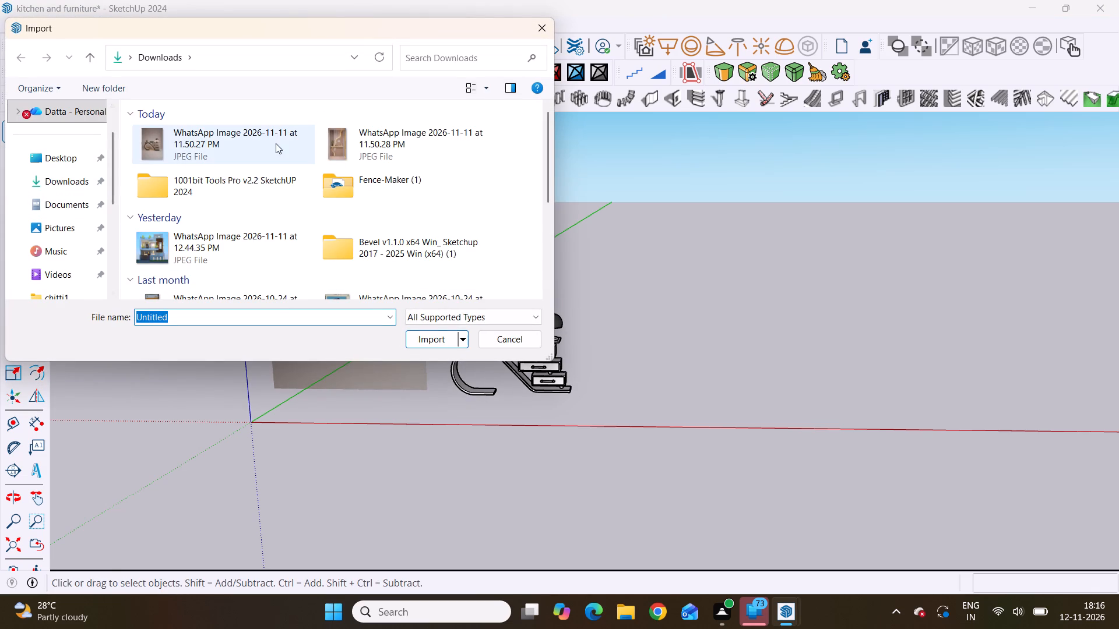
pyautogui.click(337, 153)
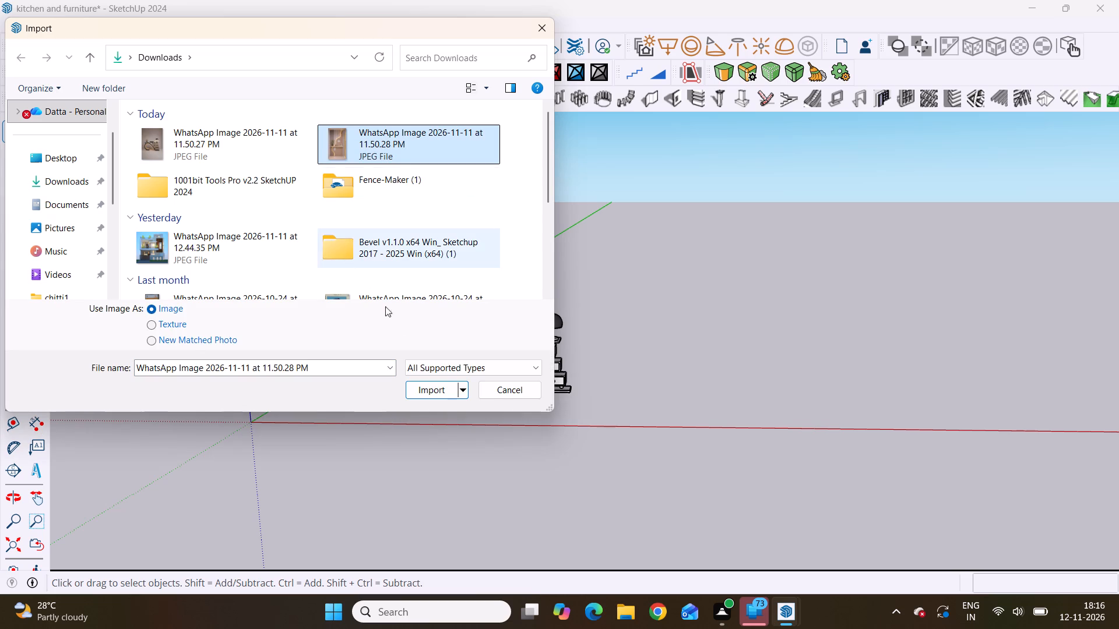
pyautogui.click(431, 386)
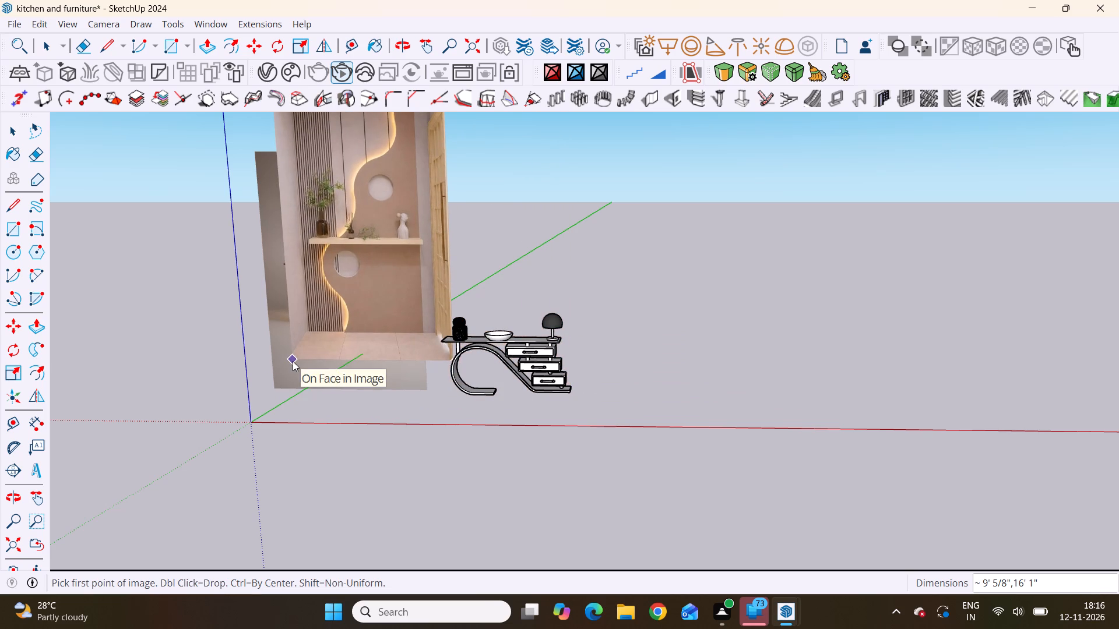
pyautogui.click(293, 361)
pyautogui.scroll(-5, 303, 451)
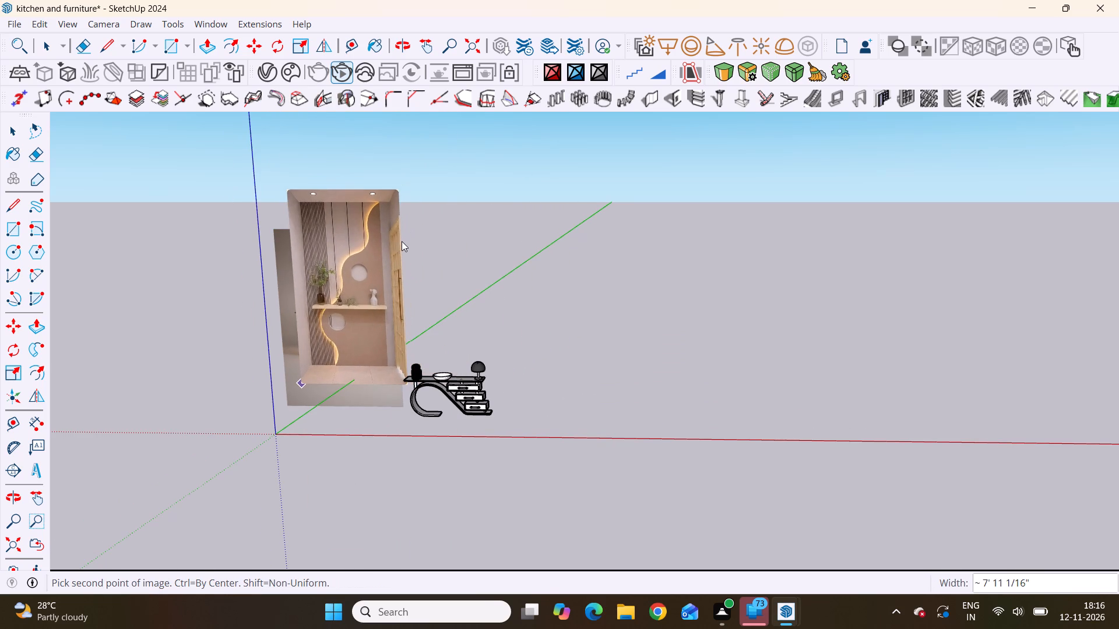
pyautogui.click(406, 239)
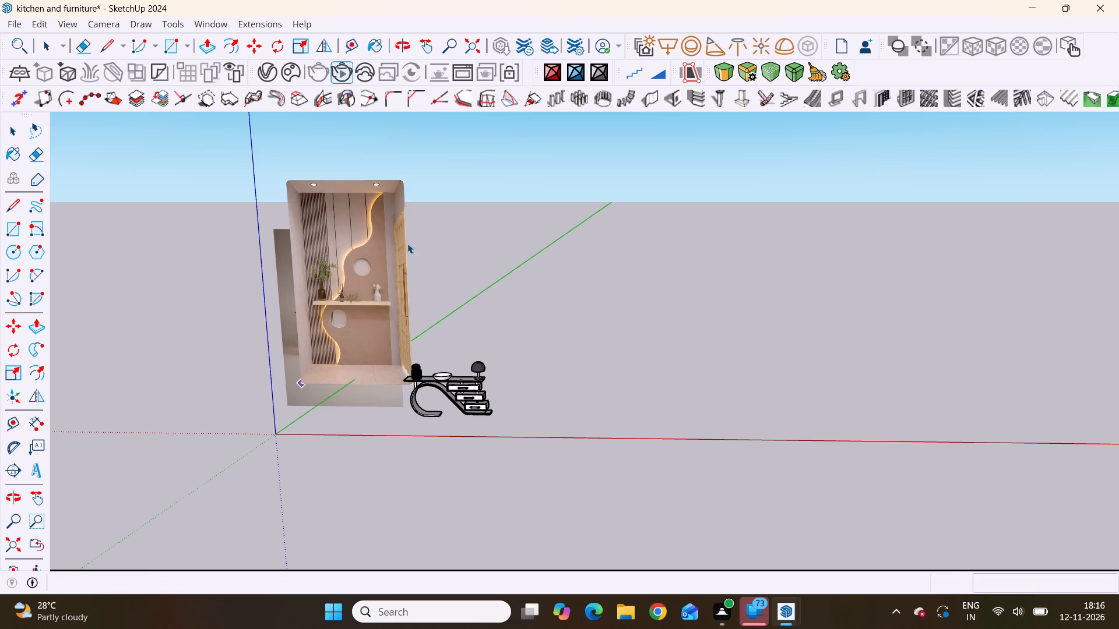
# Move the imported wall-niche image about 10' 8 1/2" to stand beside the console reference photo, on the side away from the modelled table.
pyautogui.scroll(-3, 490, 394)
pyautogui.moveTo(397, 411); pyautogui.dragTo(615, 349, button='middle')
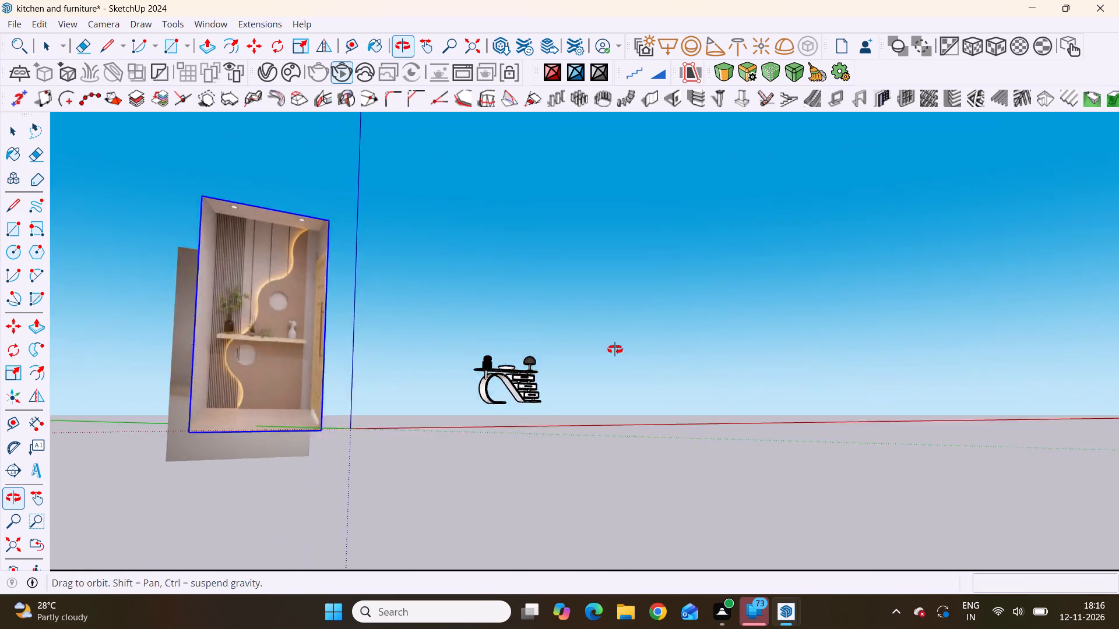
pyautogui.moveTo(615, 349); pyautogui.dragTo(417, 381, button='middle')
pyautogui.scroll(4, 407, 419)
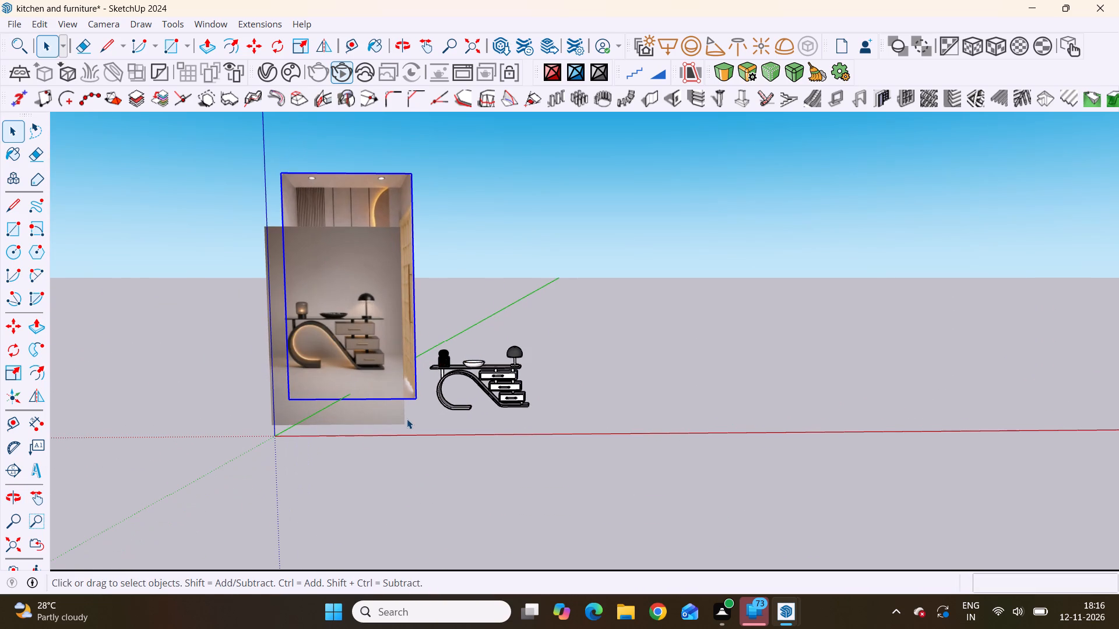
pyautogui.press('space')
pyautogui.press('m')
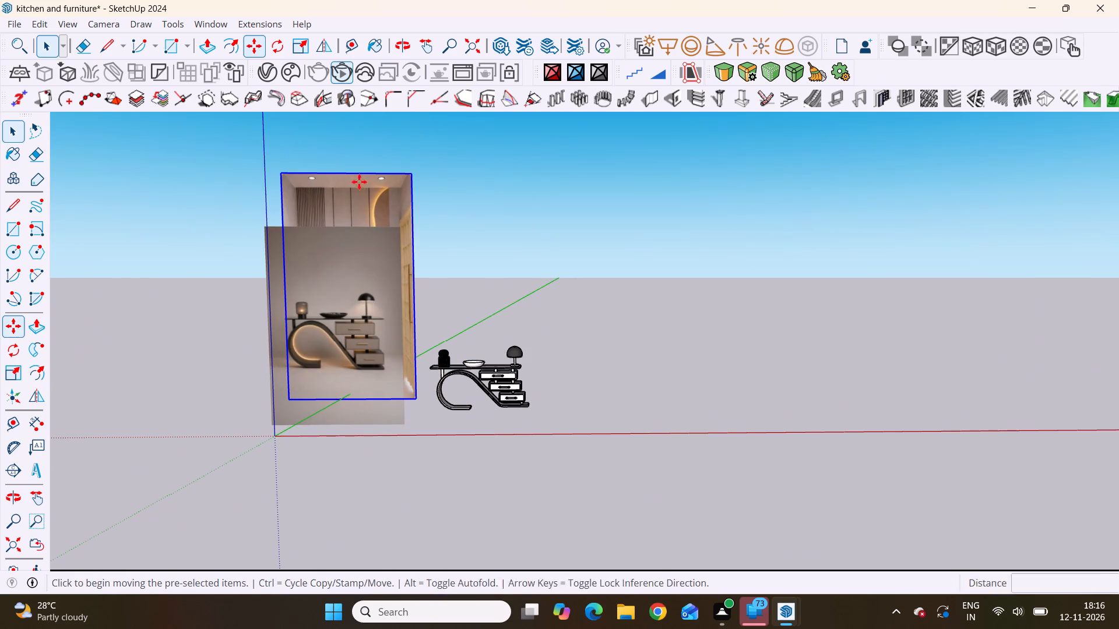
pyautogui.moveTo(413, 400); pyautogui.dragTo(417, 409)
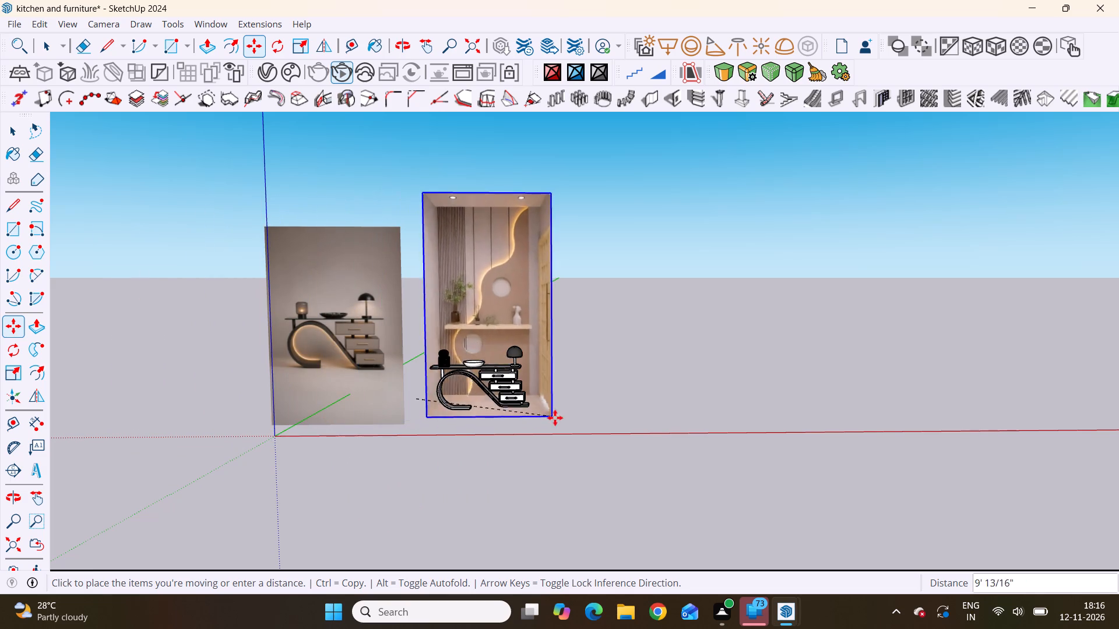
pyautogui.scroll(5, 610, 451)
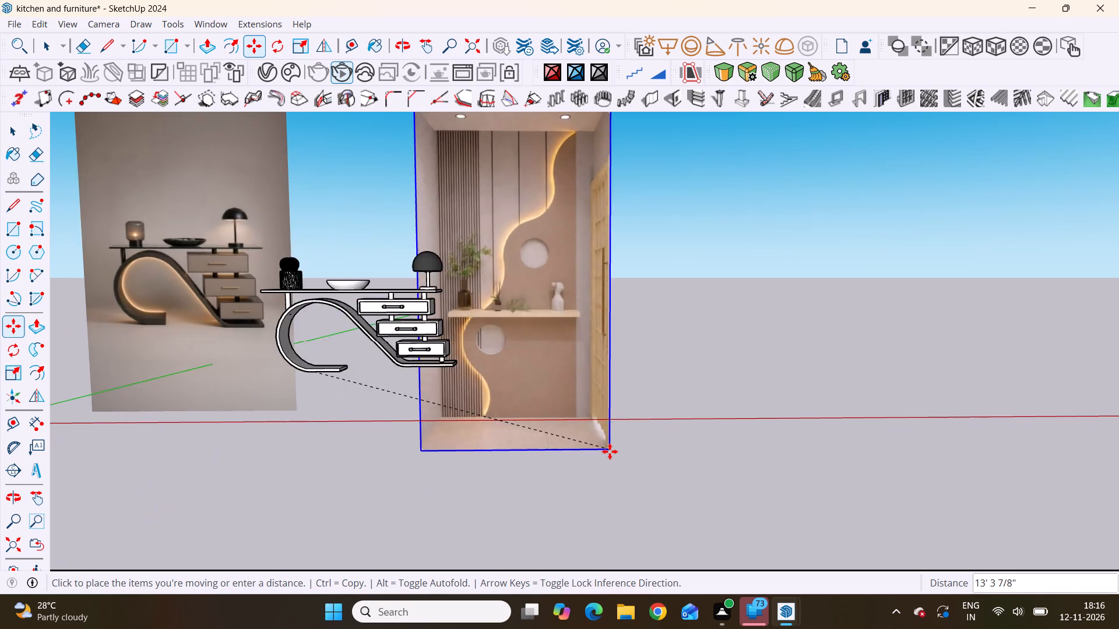
pyautogui.scroll(-8, 610, 451)
pyautogui.scroll(4, 405, 490)
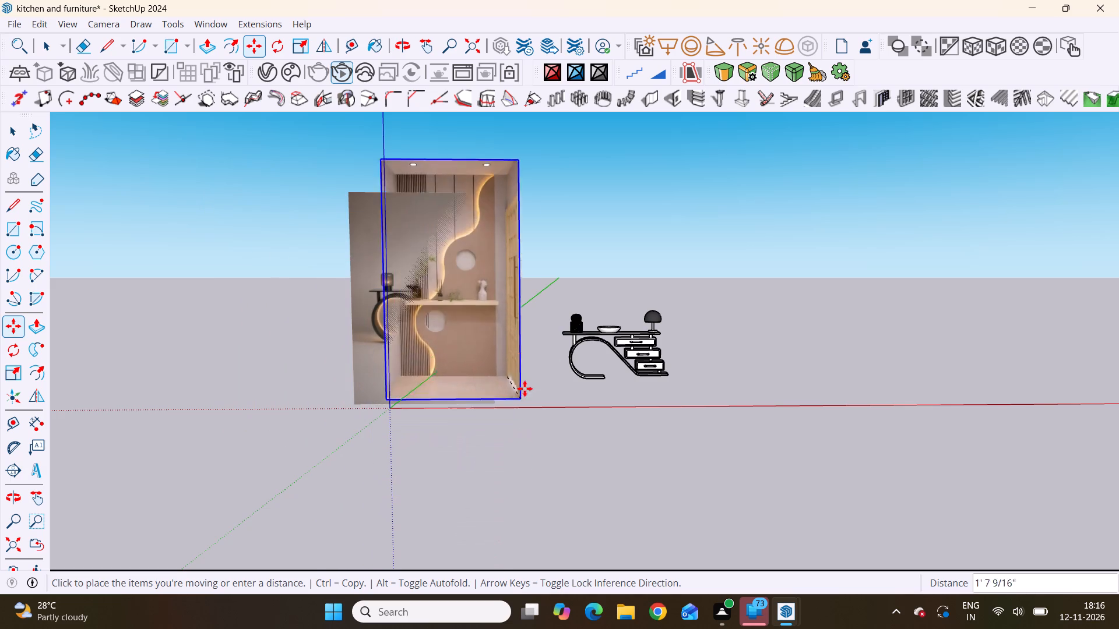
pyautogui.scroll(-4, 453, 429)
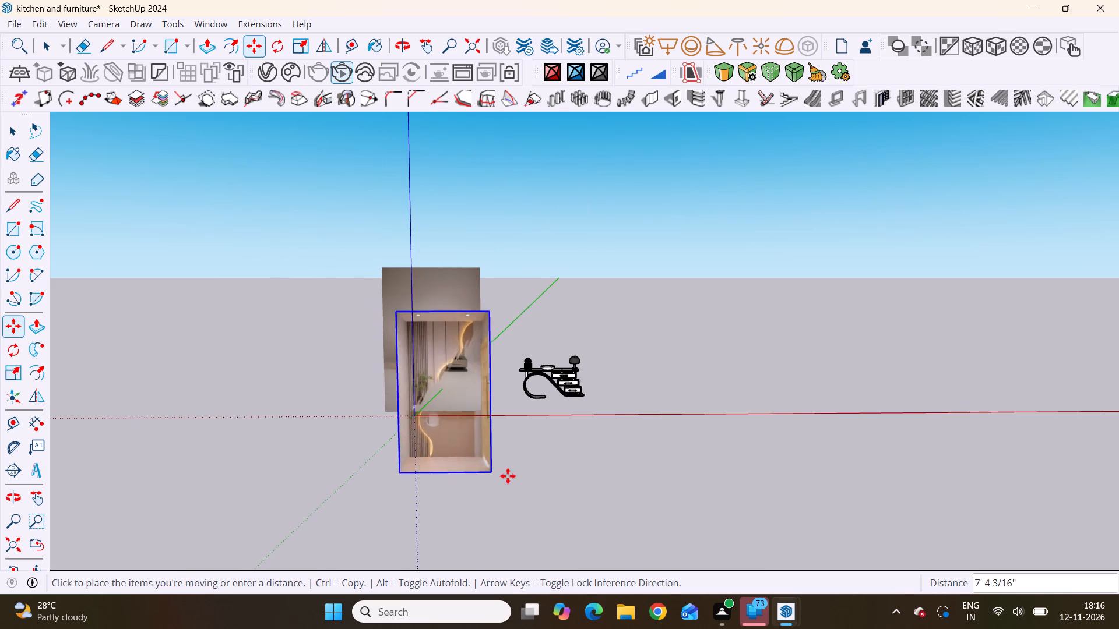
pyautogui.scroll(8, 671, 387)
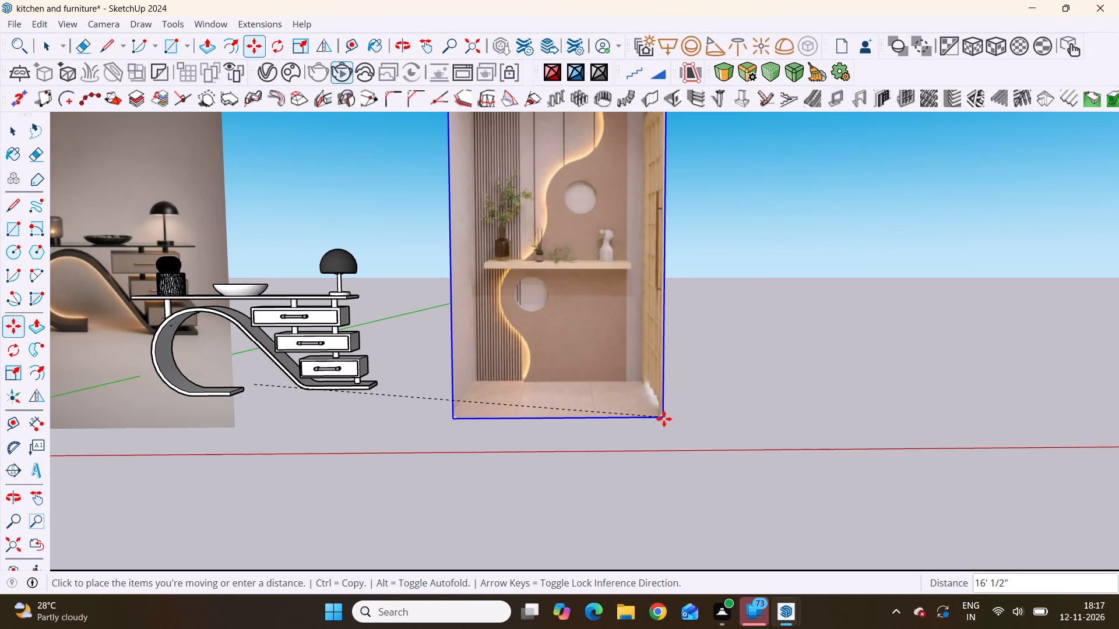
pyautogui.scroll(-3, 706, 469)
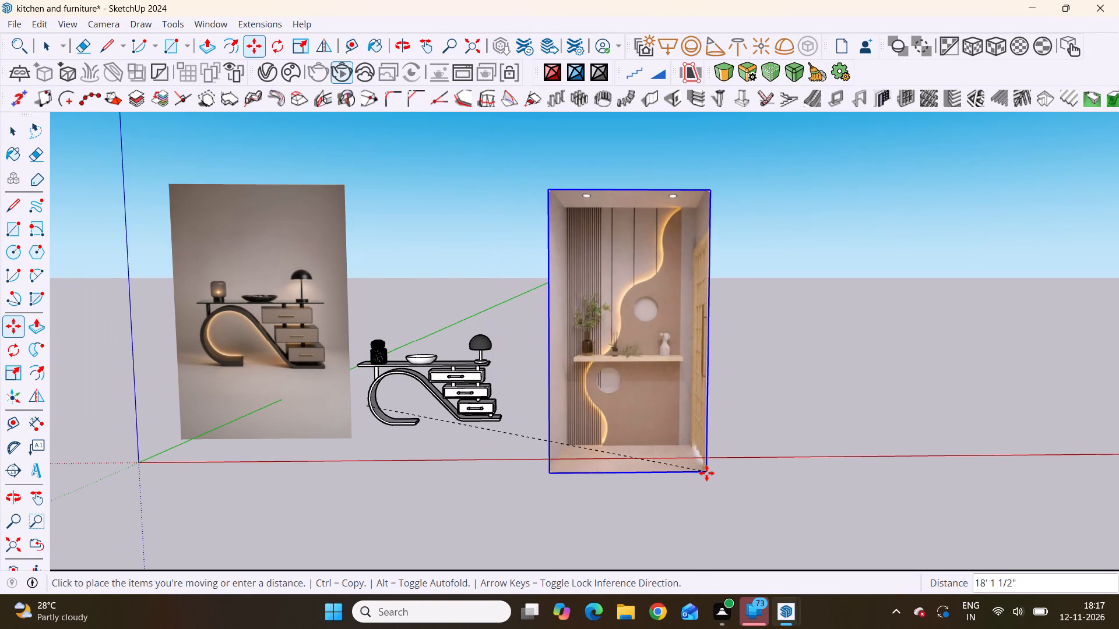
pyautogui.scroll(6, 706, 473)
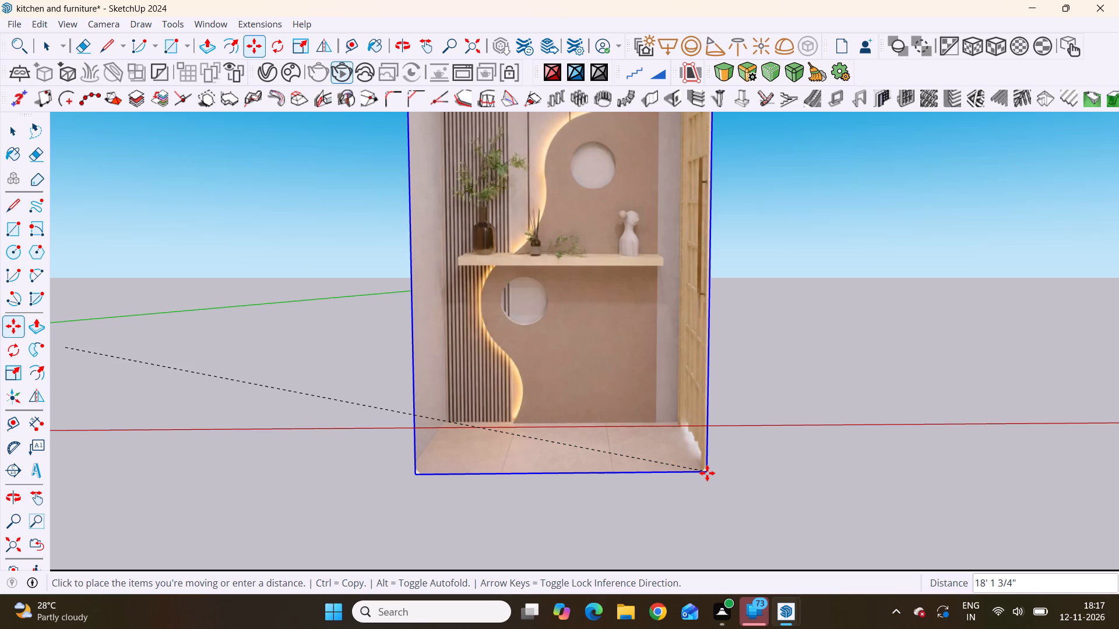
pyautogui.scroll(-5, 707, 473)
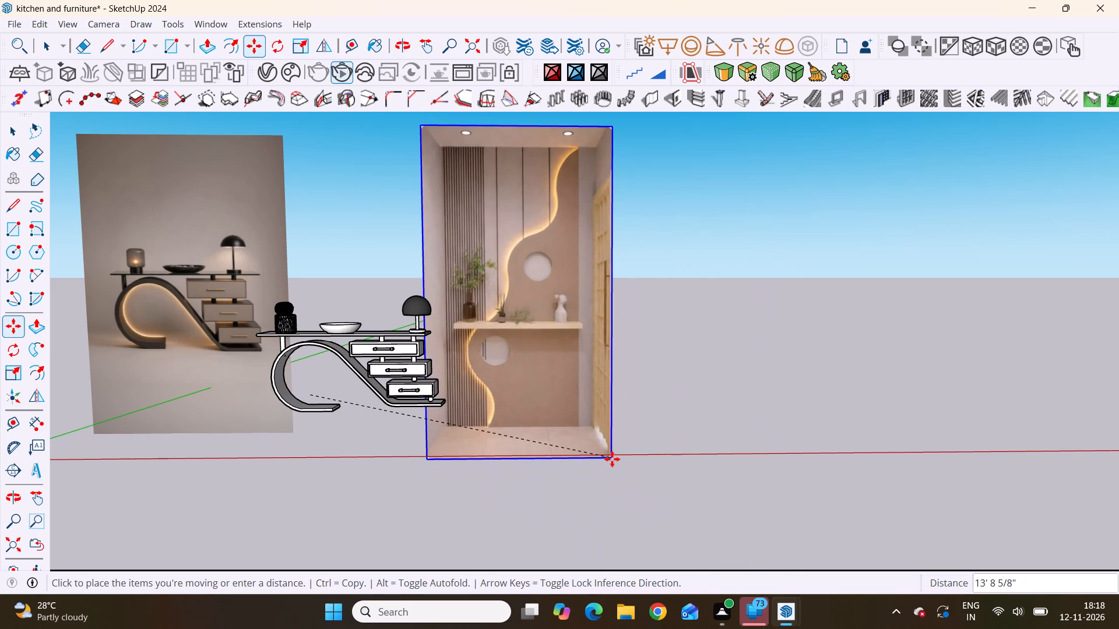
pyautogui.scroll(-3, 659, 508)
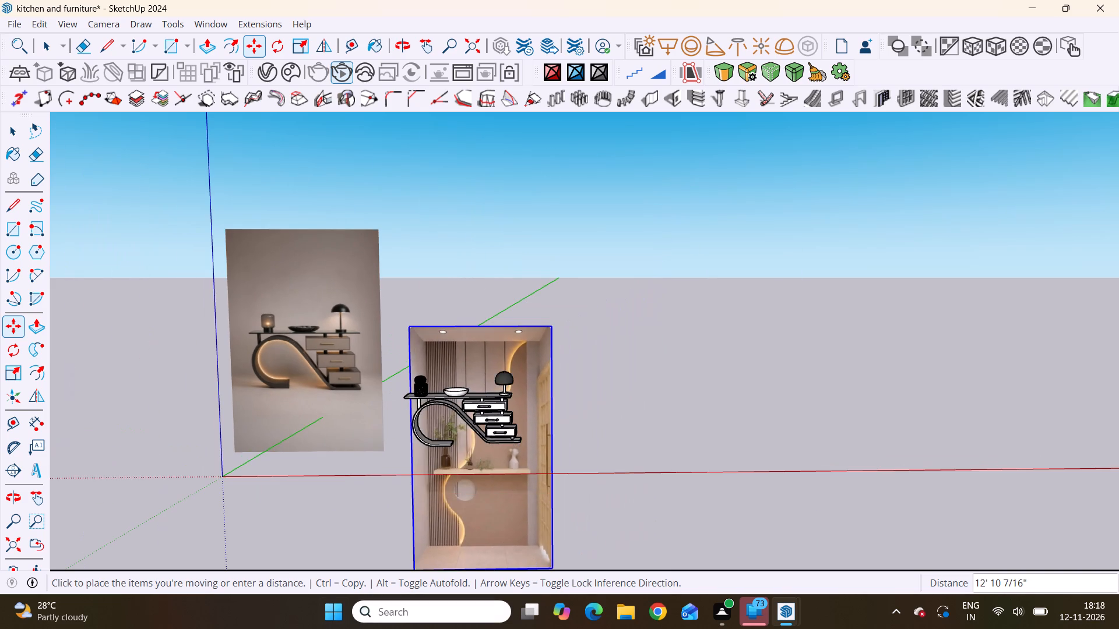
pyautogui.click(228, 492)
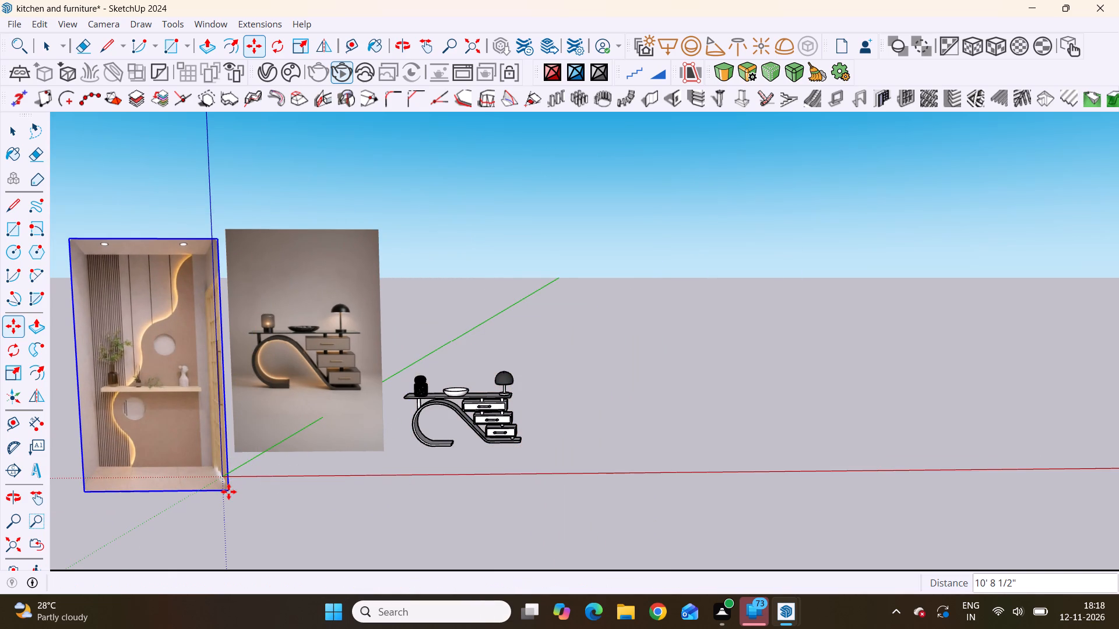
# Examine the wall-niche image's shelf, slats and curved light strip, and its placement relative to the console photo and modelled table.
pyautogui.scroll(-4, 519, 429)
pyautogui.scroll(2, 479, 462)
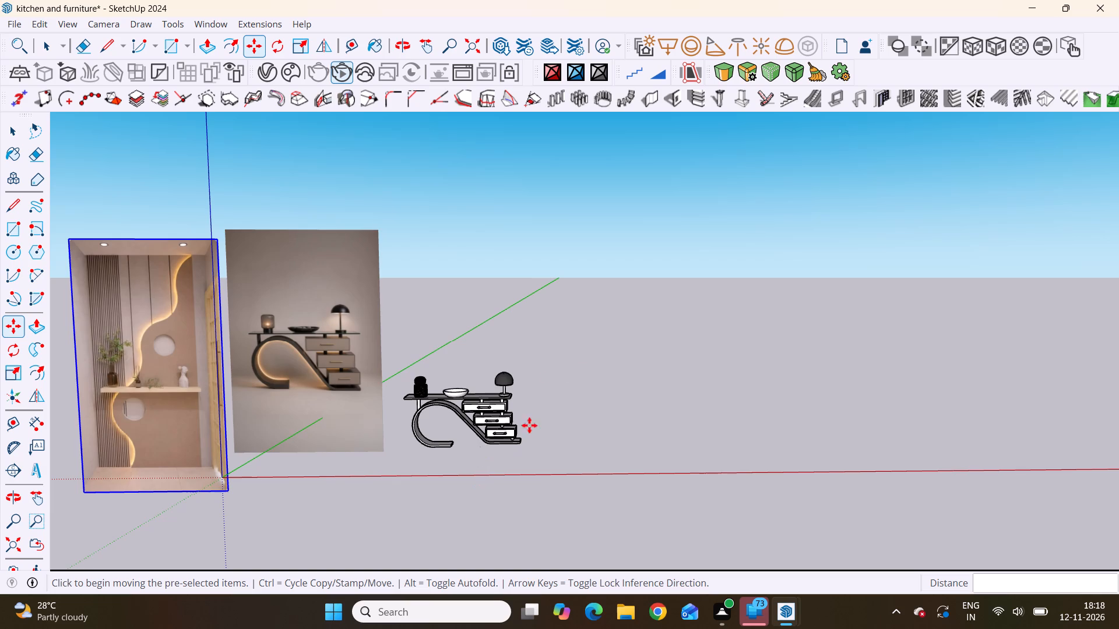
pyautogui.scroll(4, 448, 429)
pyautogui.scroll(-6, 504, 420)
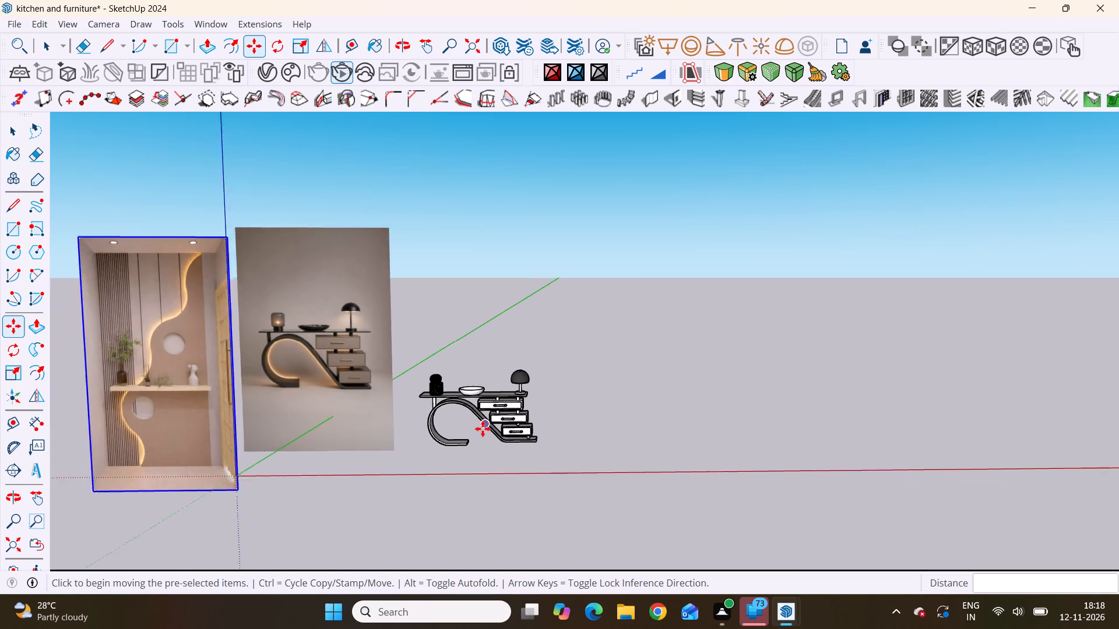
pyautogui.scroll(-1, 483, 429)
pyautogui.scroll(7, 200, 338)
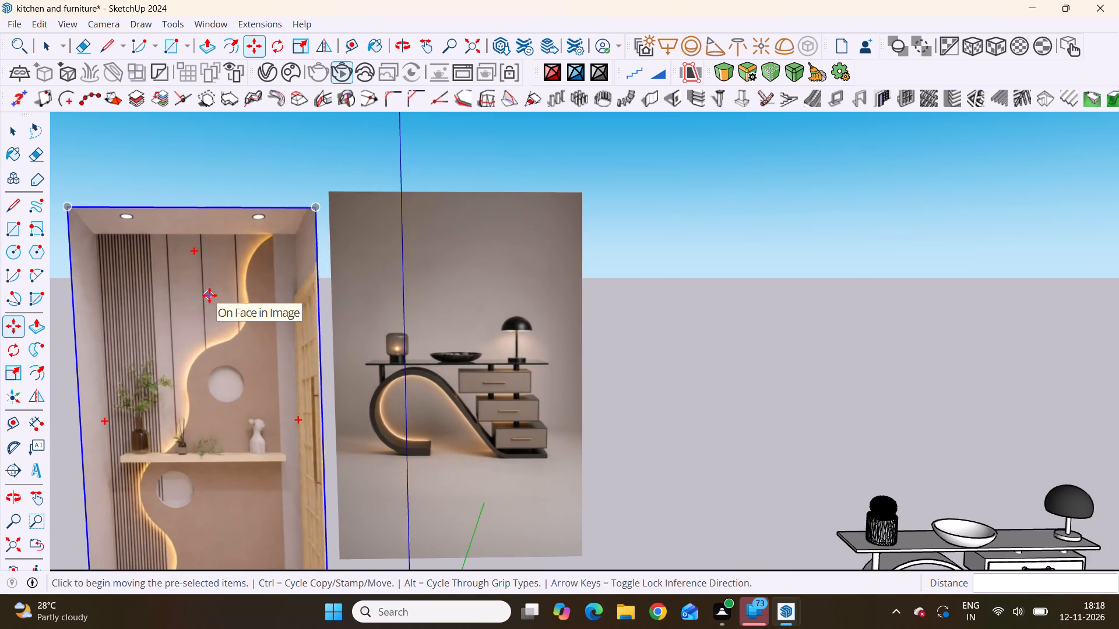
pyautogui.scroll(3, 212, 294)
pyautogui.scroll(-3, 255, 291)
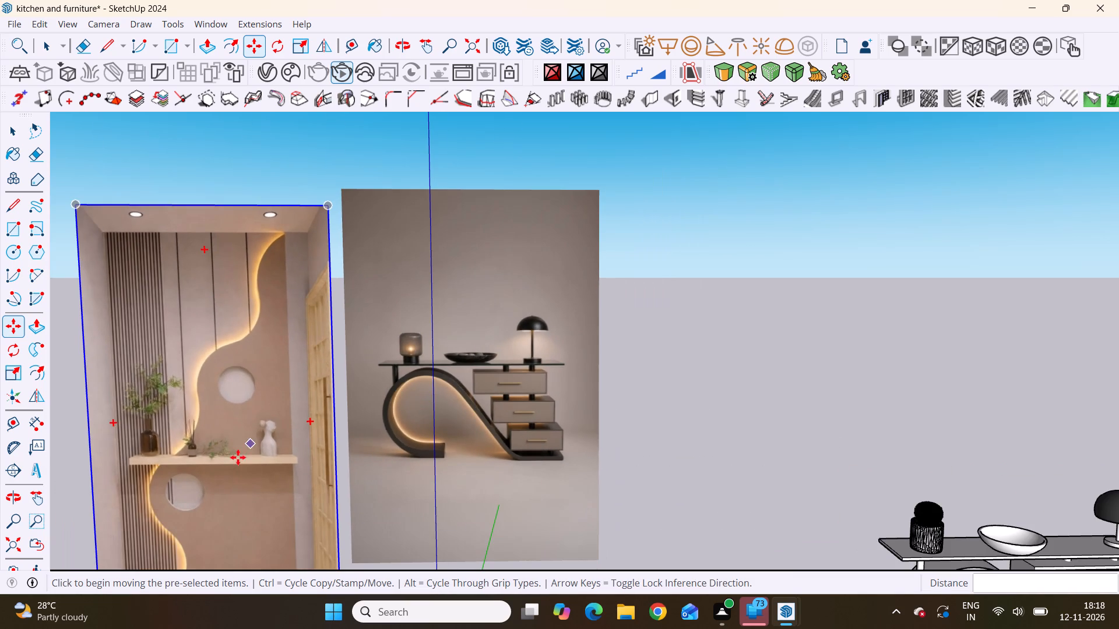
pyautogui.scroll(-4, 249, 400)
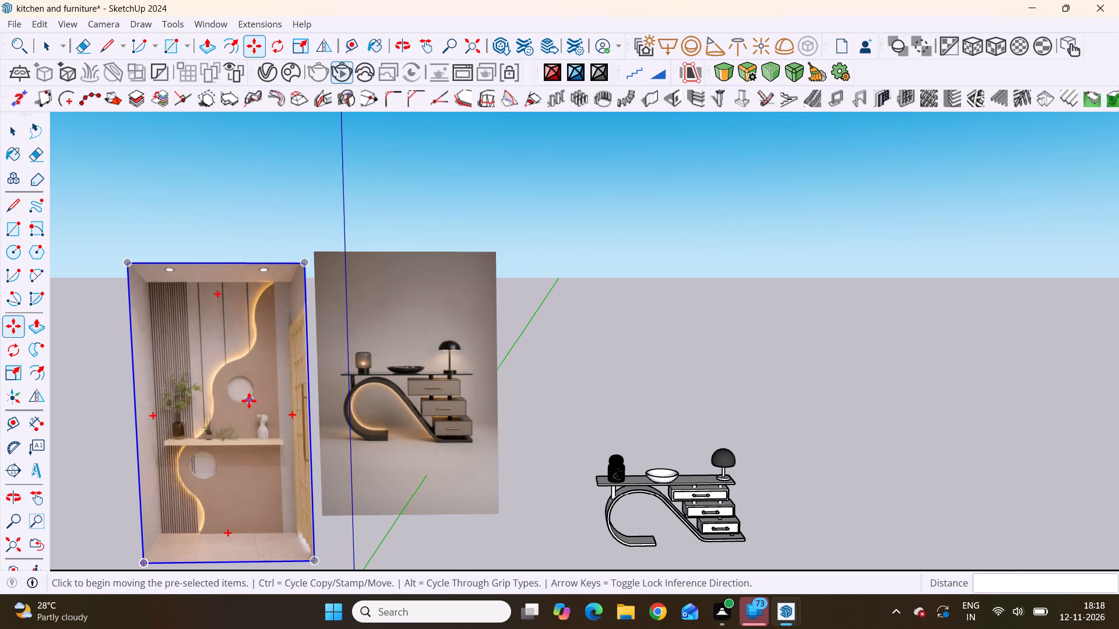
pyautogui.scroll(-7, 523, 399)
pyautogui.scroll(4, 606, 504)
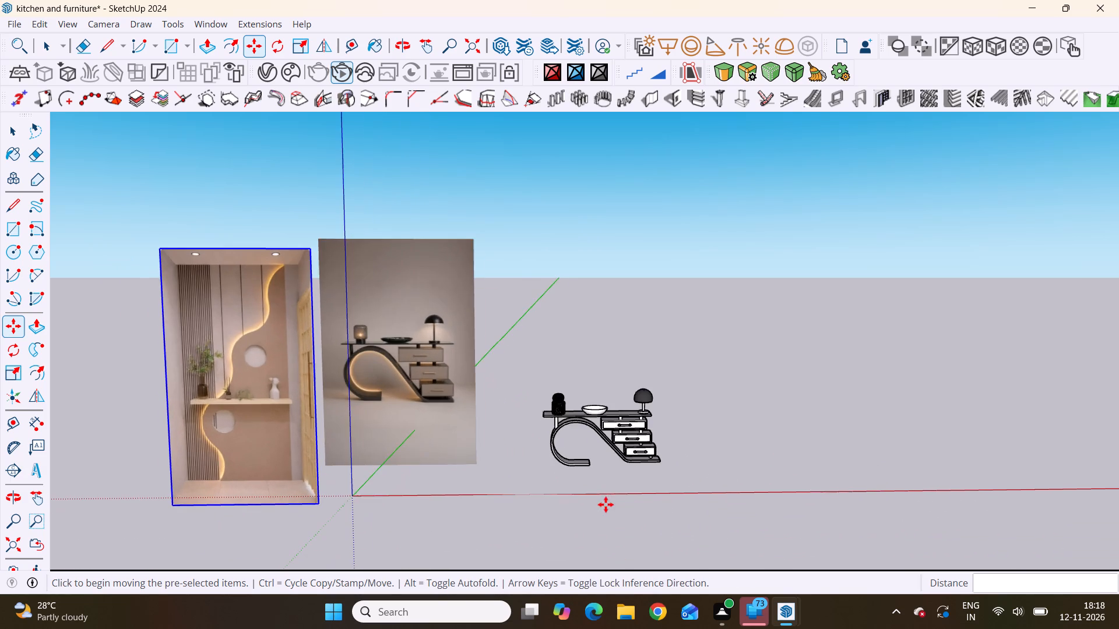
pyautogui.scroll(-2, 513, 466)
pyautogui.scroll(-2, 669, 493)
pyautogui.moveTo(673, 487); pyautogui.dragTo(539, 441, button='middle')
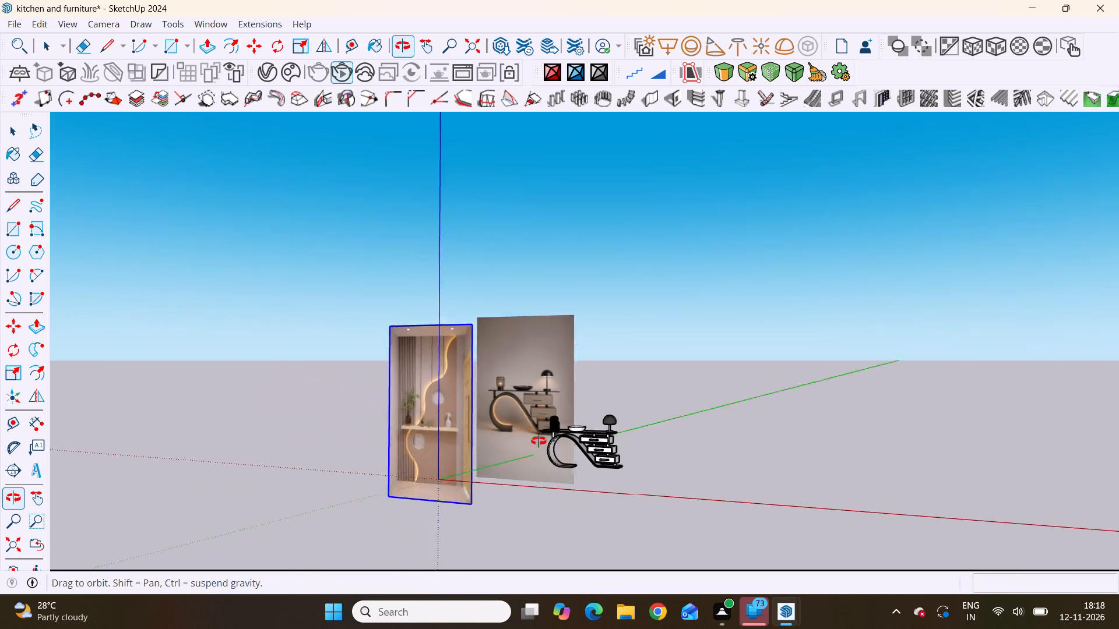
pyautogui.moveTo(539, 441); pyautogui.dragTo(690, 554, button='middle')
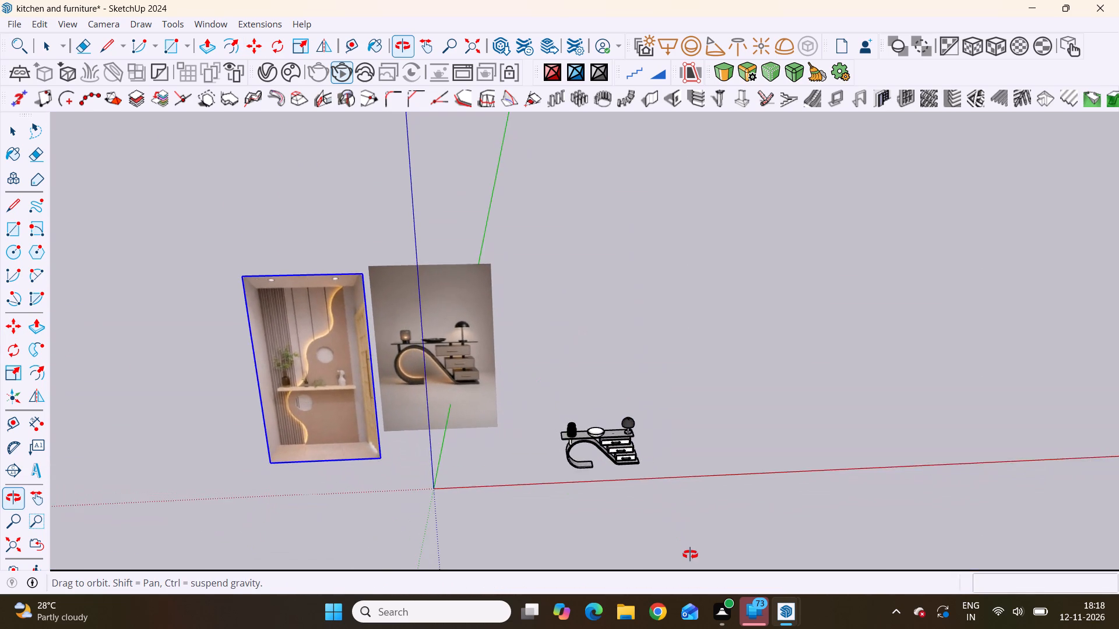
pyautogui.moveTo(690, 554); pyautogui.dragTo(667, 542, button='middle')
pyautogui.scroll(5, 632, 462)
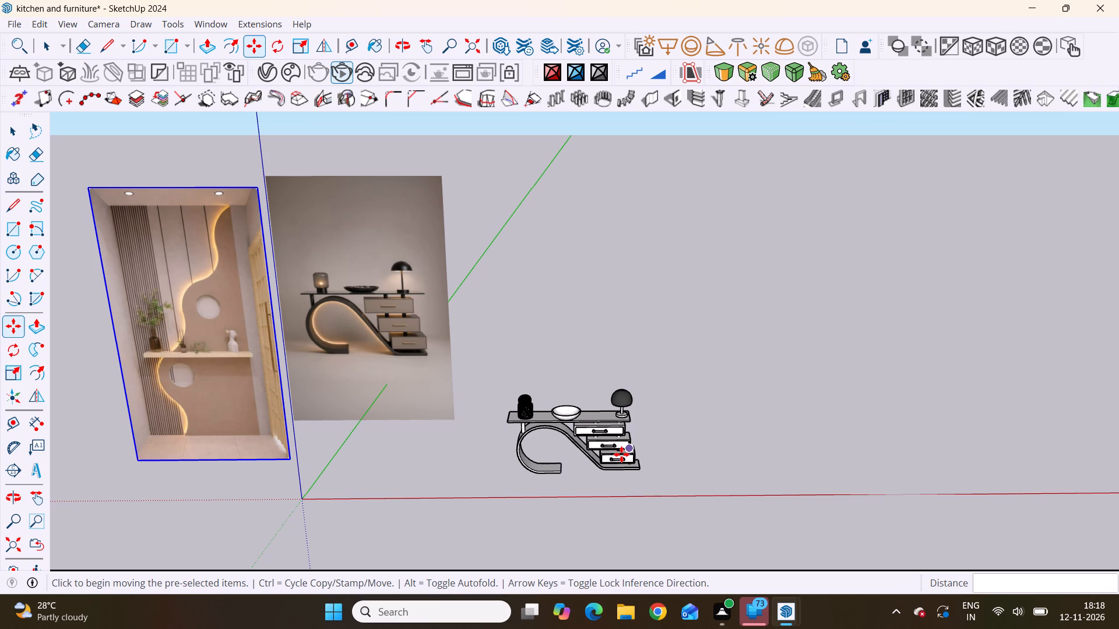
# Examine the modelled console table against its reference photo and the free space on the table's drawer side.
pyautogui.scroll(4, 608, 473)
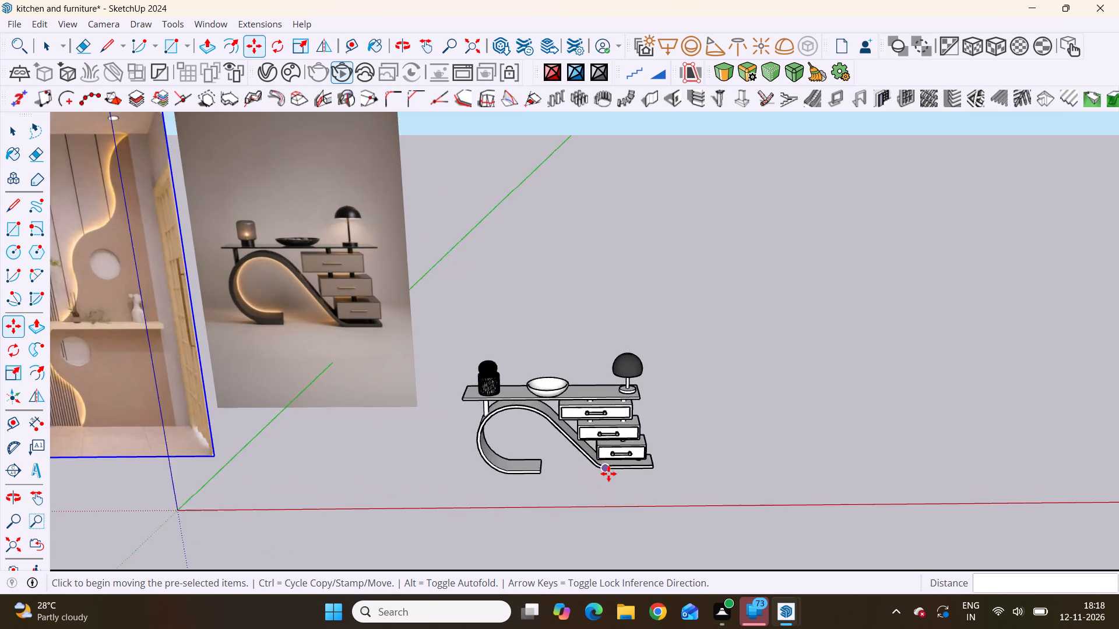
pyautogui.scroll(-4, 608, 473)
pyautogui.moveTo(613, 488); pyautogui.dragTo(587, 447, button='middle')
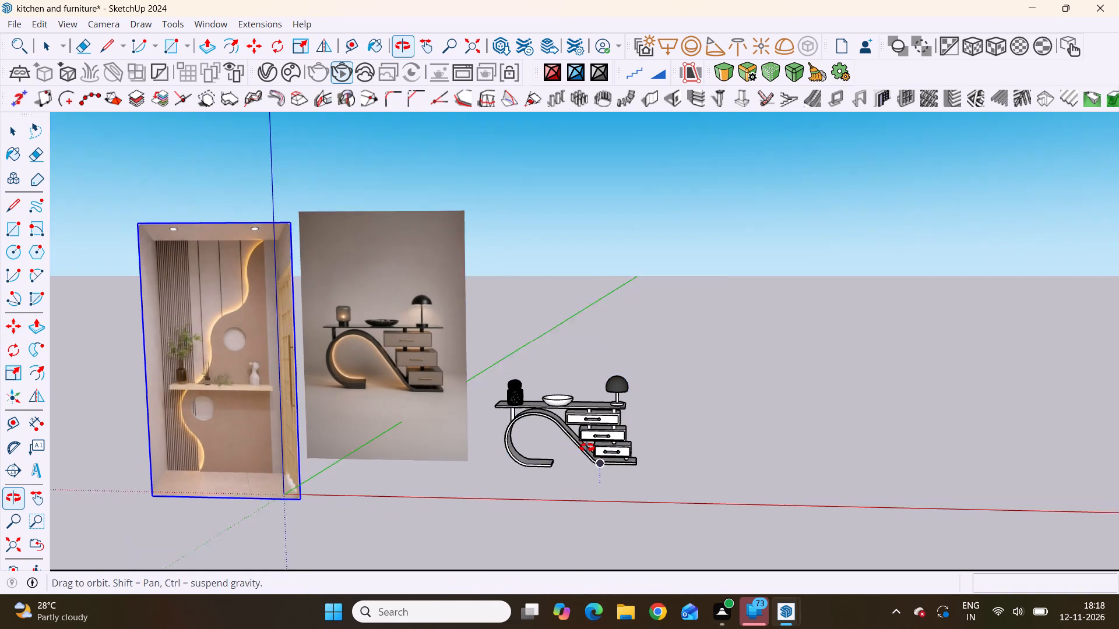
pyautogui.moveTo(587, 447); pyautogui.dragTo(587, 450, button='middle')
pyautogui.scroll(7, 600, 465)
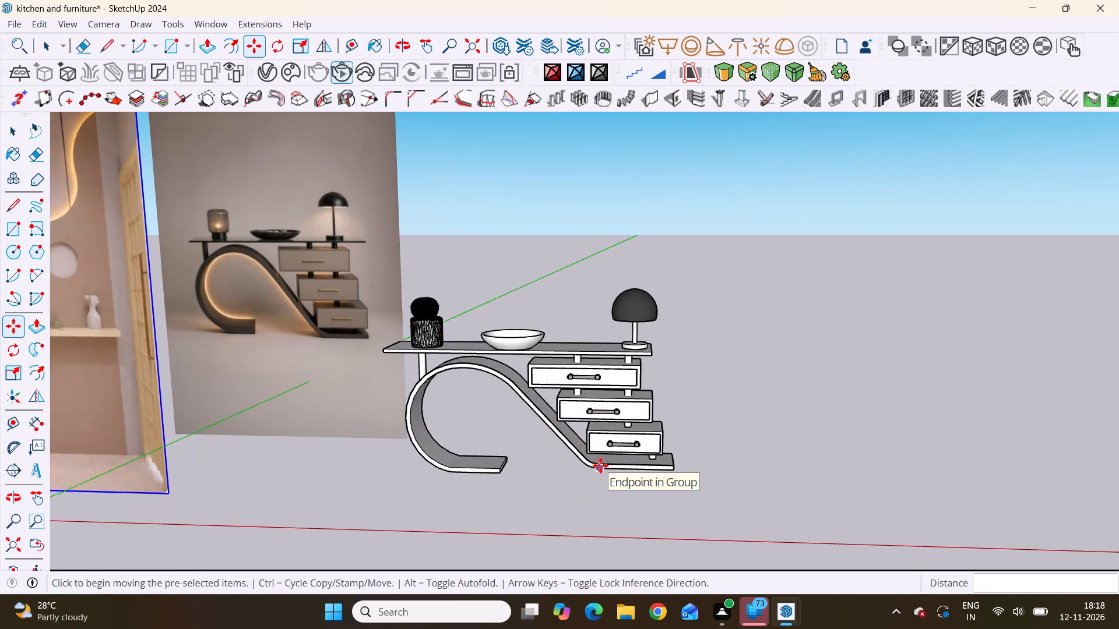
pyautogui.scroll(3, 600, 465)
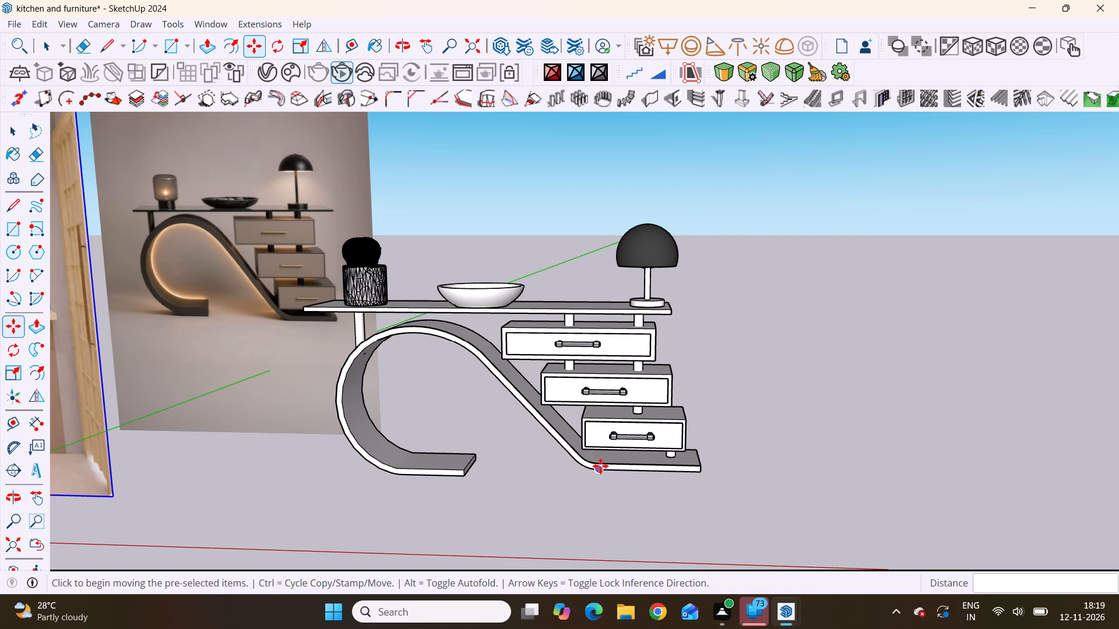
pyautogui.scroll(-9, 449, 487)
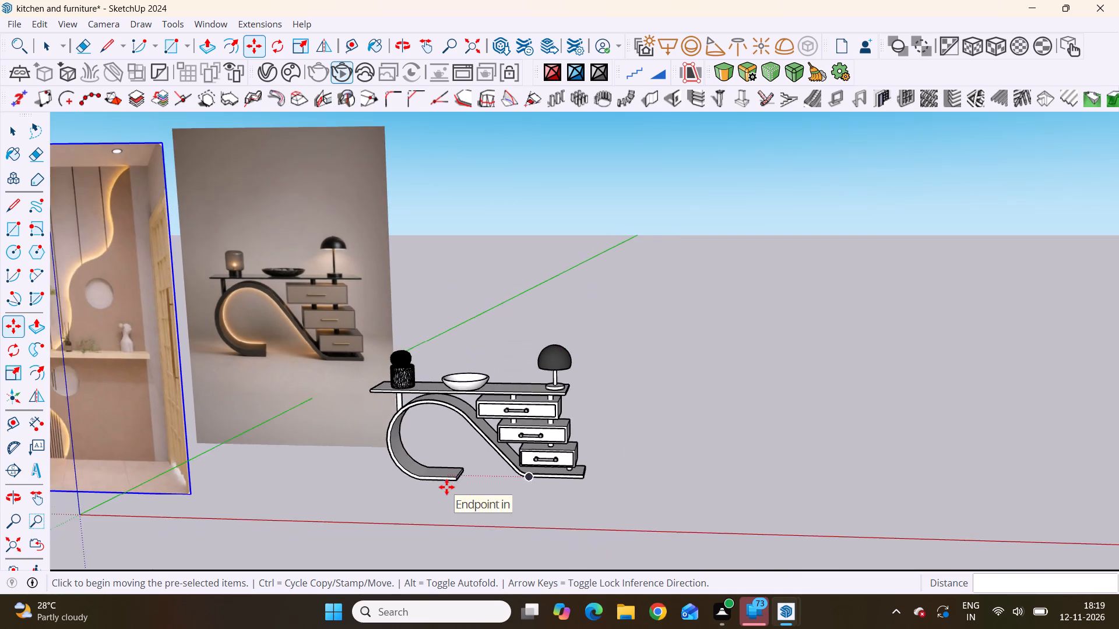
pyautogui.scroll(-5, 446, 487)
pyautogui.scroll(7, 543, 494)
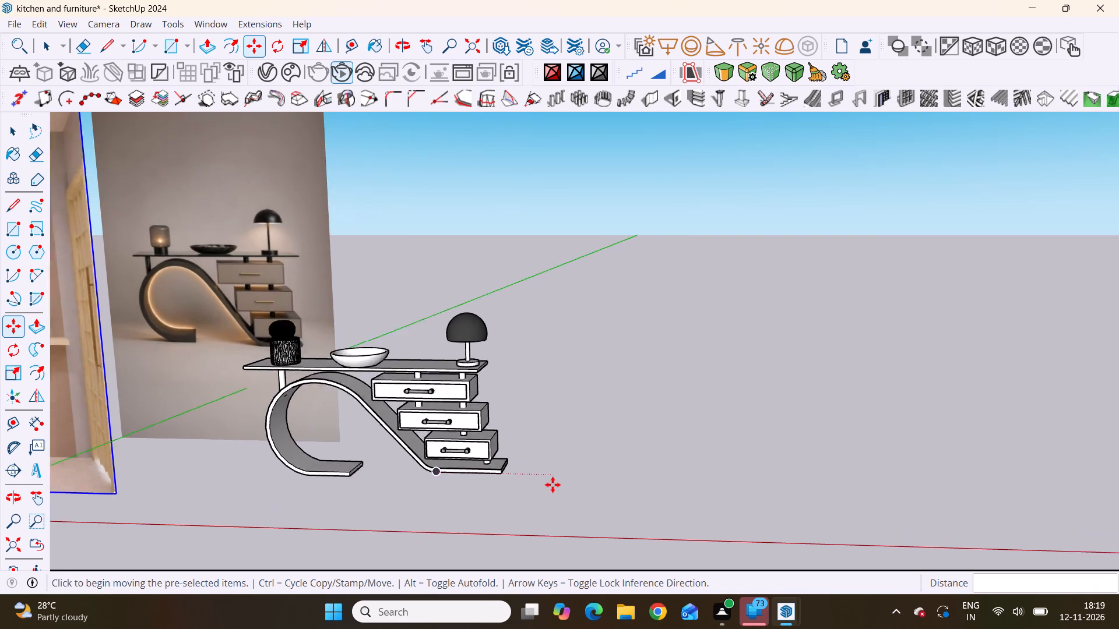
pyautogui.scroll(-8, 553, 485)
pyautogui.scroll(4, 535, 488)
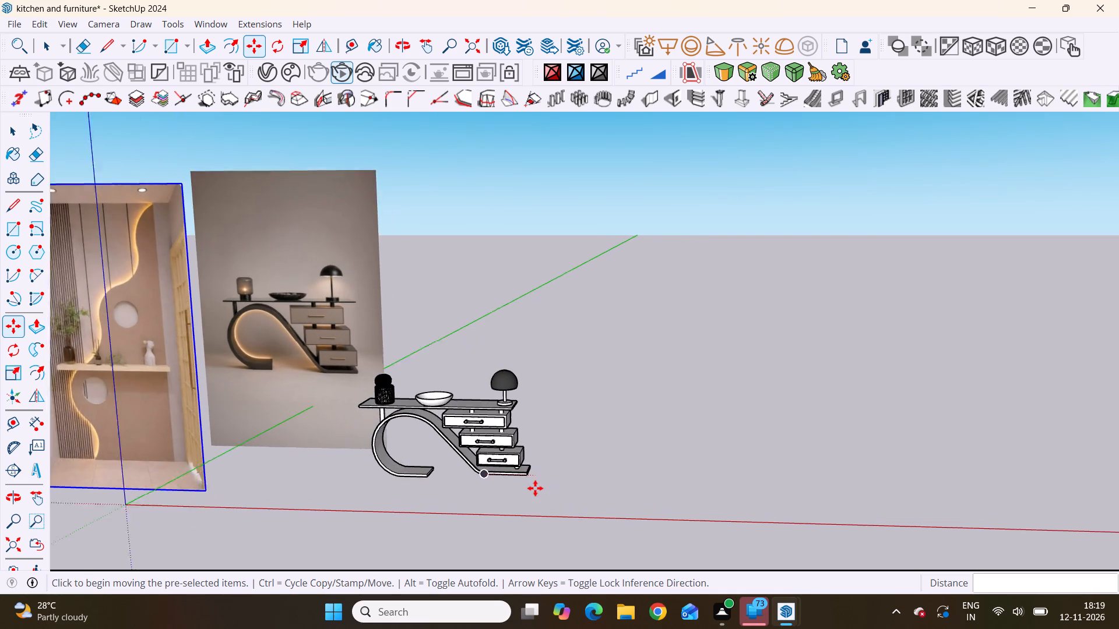
# Draw a vertical rectangle about 3' 8" wide by 5' 8 11/16" high beside the drawer end of the modelled console table.
pyautogui.press('space')
pyautogui.press('r')
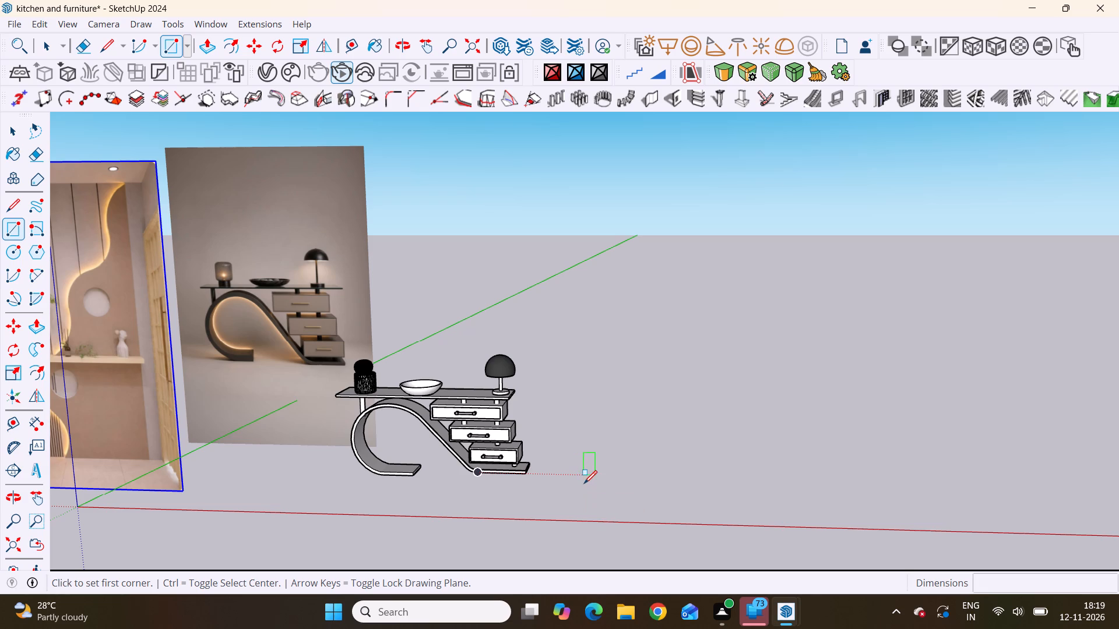
pyautogui.scroll(-1, 611, 518)
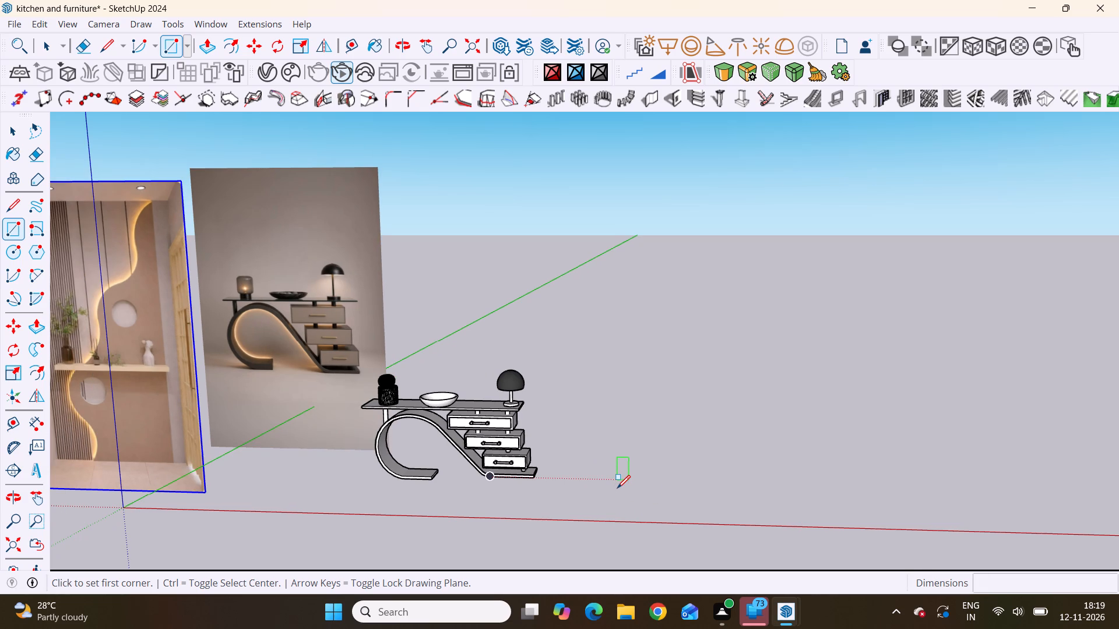
pyautogui.scroll(2, 593, 465)
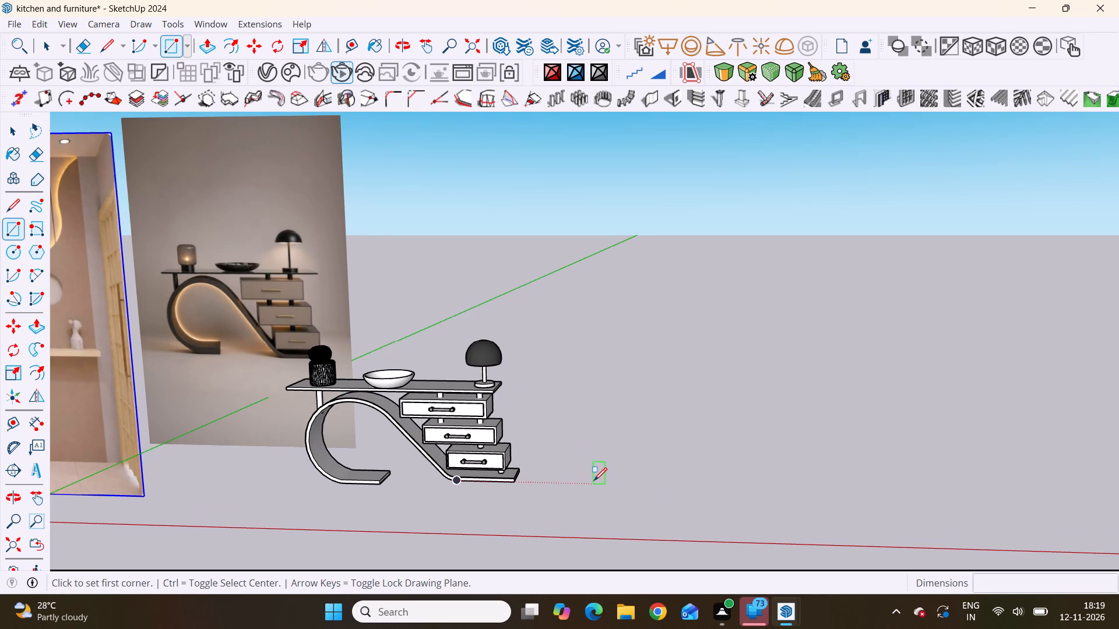
pyautogui.click(594, 484)
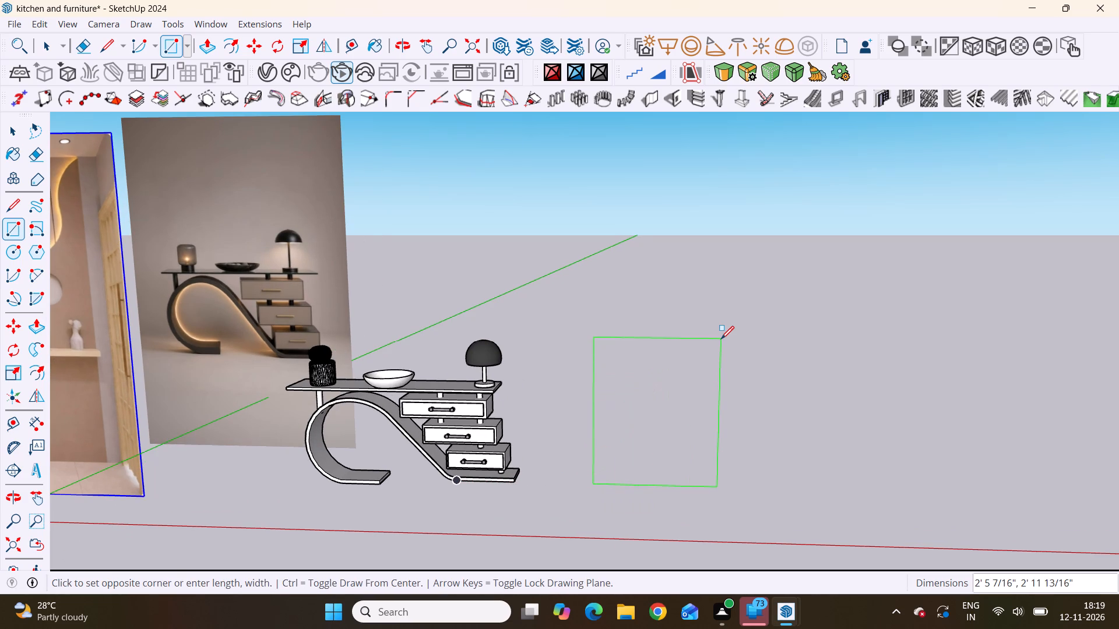
pyautogui.scroll(-5, 721, 342)
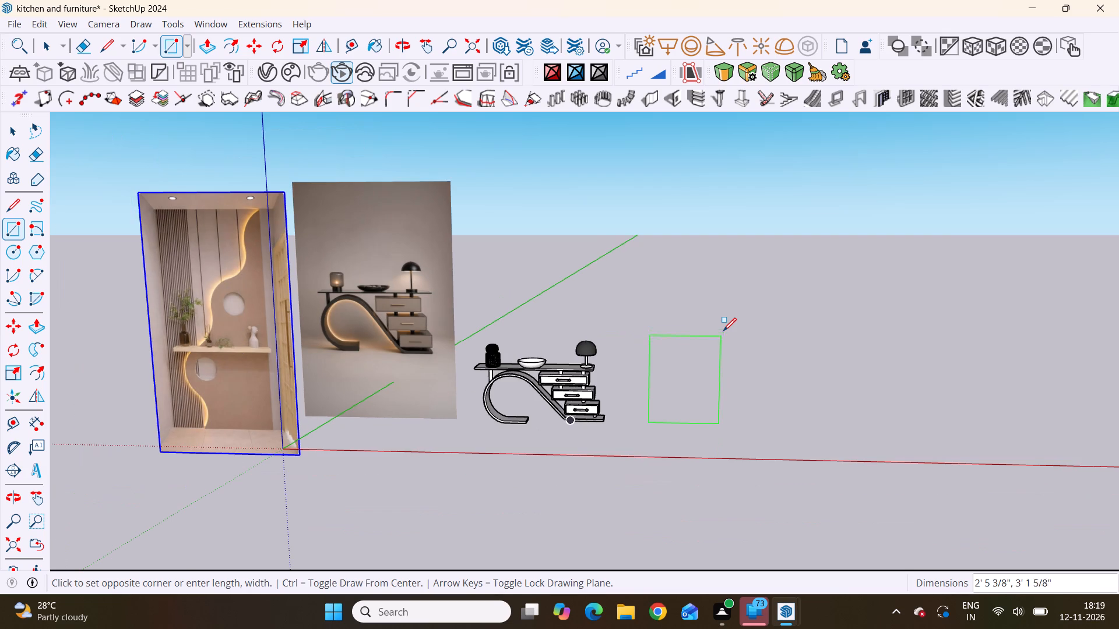
pyautogui.click(759, 262)
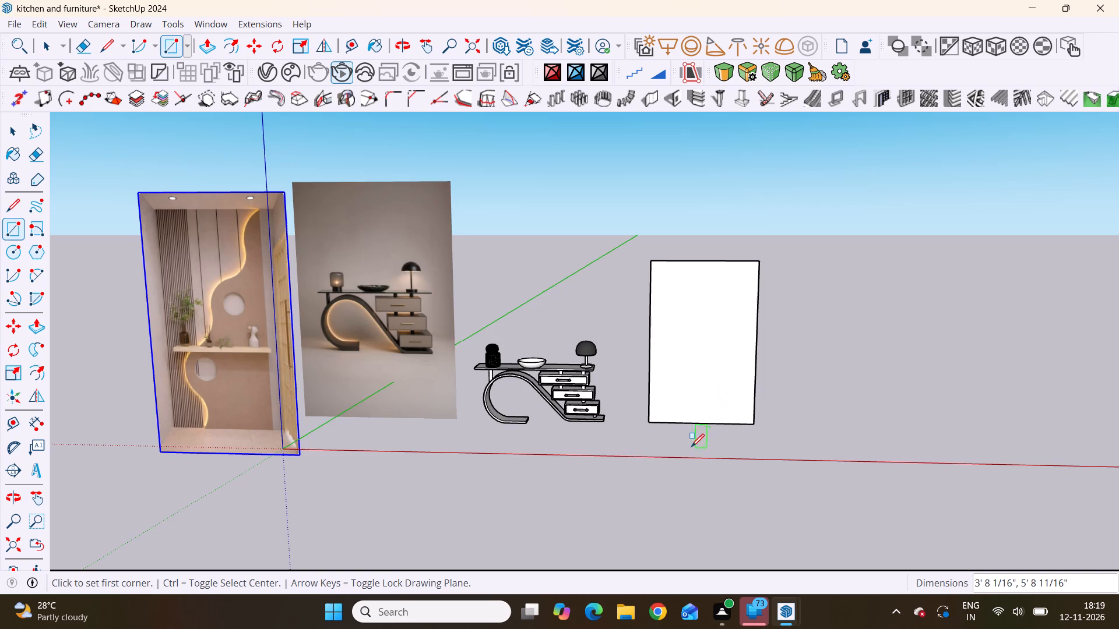
# Make a group from the new vertical rectangle's face and its bounding edges.
pyautogui.scroll(-4, 682, 452)
pyautogui.scroll(5, 707, 454)
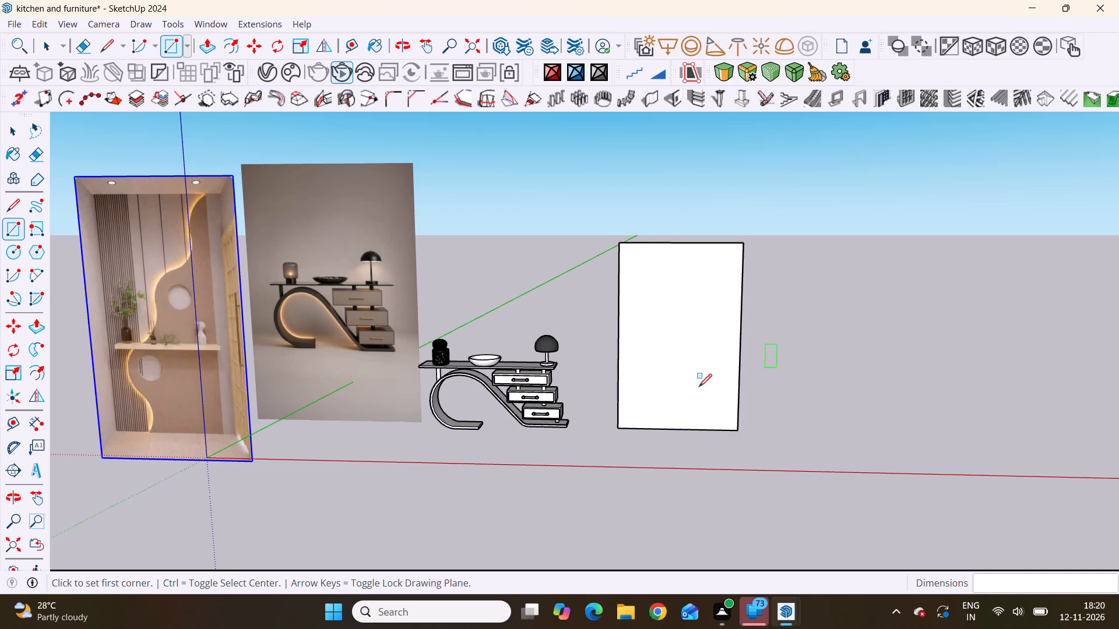
pyautogui.scroll(-4, 590, 422)
pyautogui.scroll(4, 640, 417)
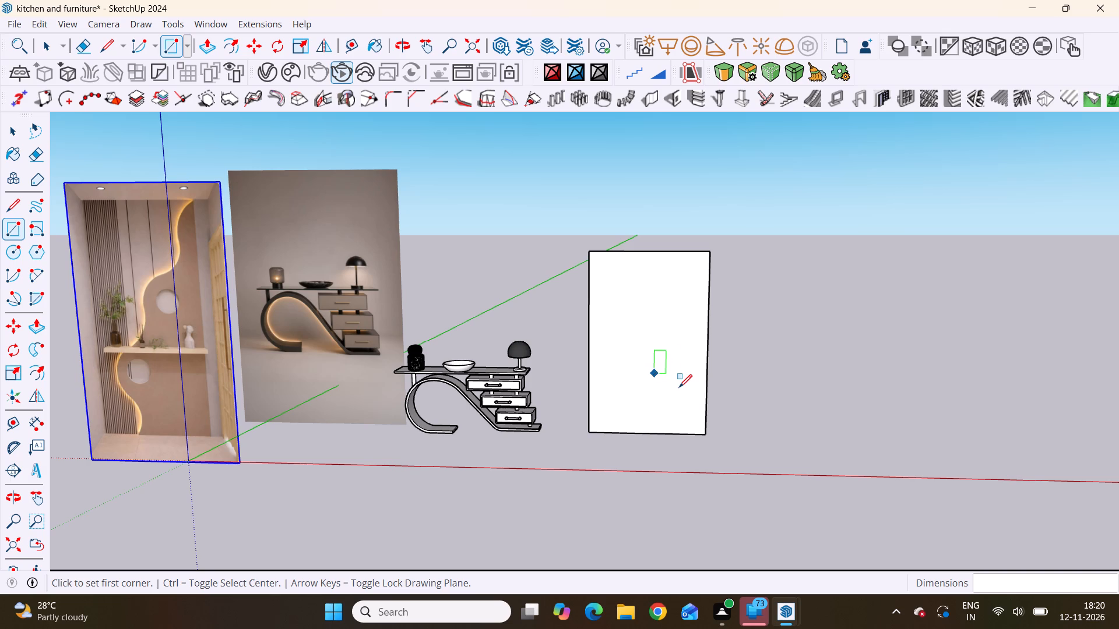
pyautogui.scroll(2, 664, 328)
pyautogui.press('space')
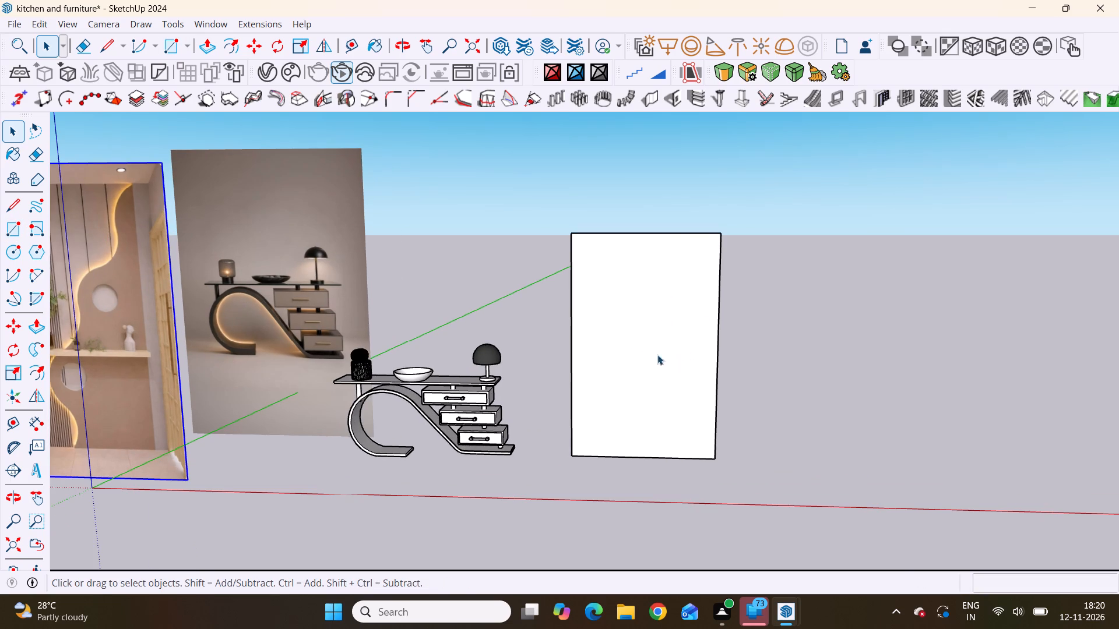
pyautogui.click(644, 338)
pyautogui.doubleClick(644, 338)
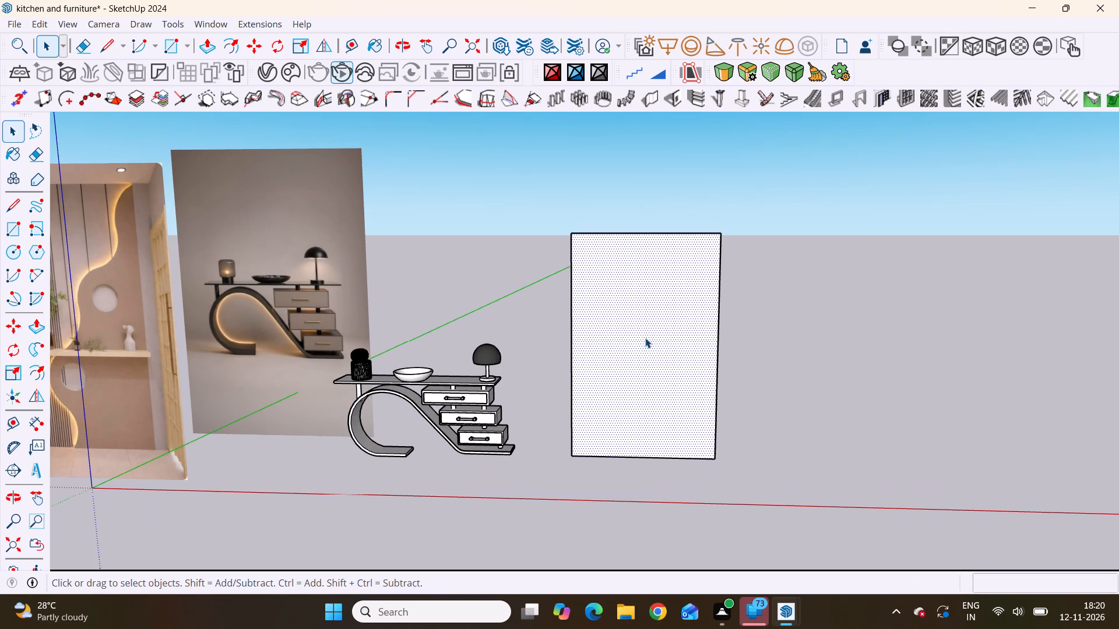
pyautogui.scroll(-4, 649, 340)
pyautogui.moveTo(801, 354); pyautogui.dragTo(794, 365, button='middle')
pyautogui.moveTo(783, 379); pyautogui.dragTo(769, 392, button='middle')
pyautogui.moveTo(762, 397); pyautogui.dragTo(643, 457, button='middle')
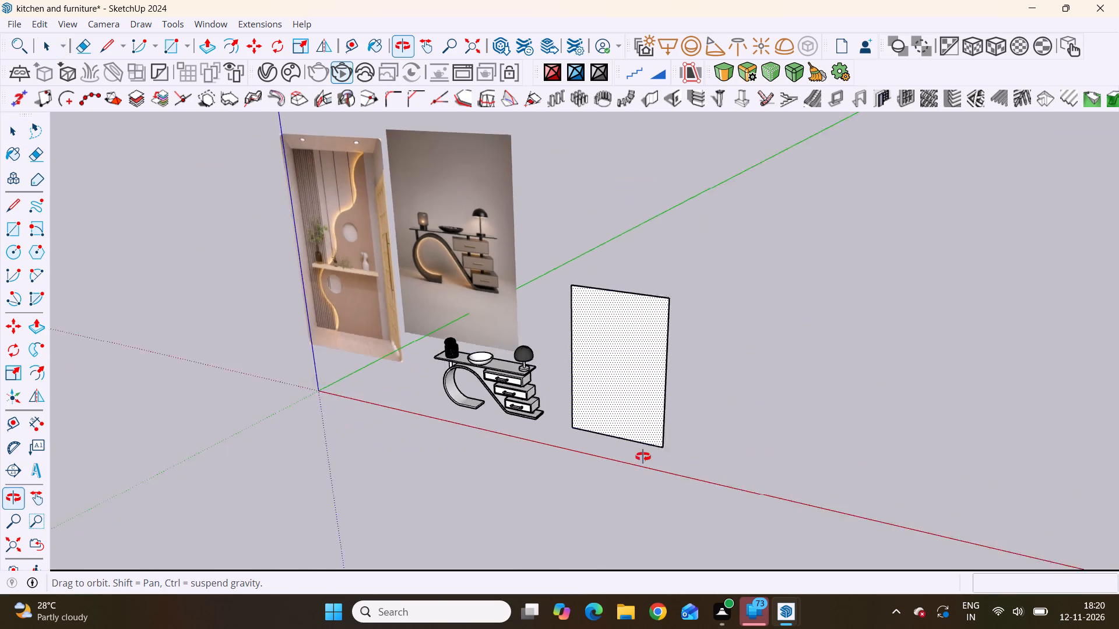
pyautogui.moveTo(643, 457); pyautogui.dragTo(643, 464, button='middle')
pyautogui.scroll(3, 622, 433)
pyautogui.tripleClick(635, 404)
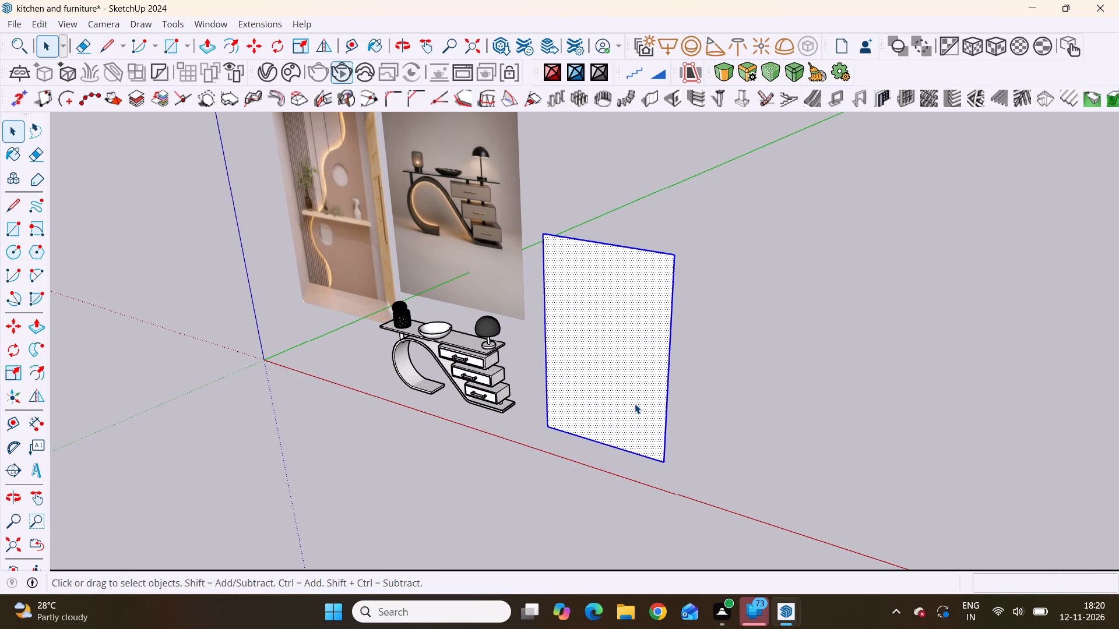
pyautogui.rightClick(635, 398)
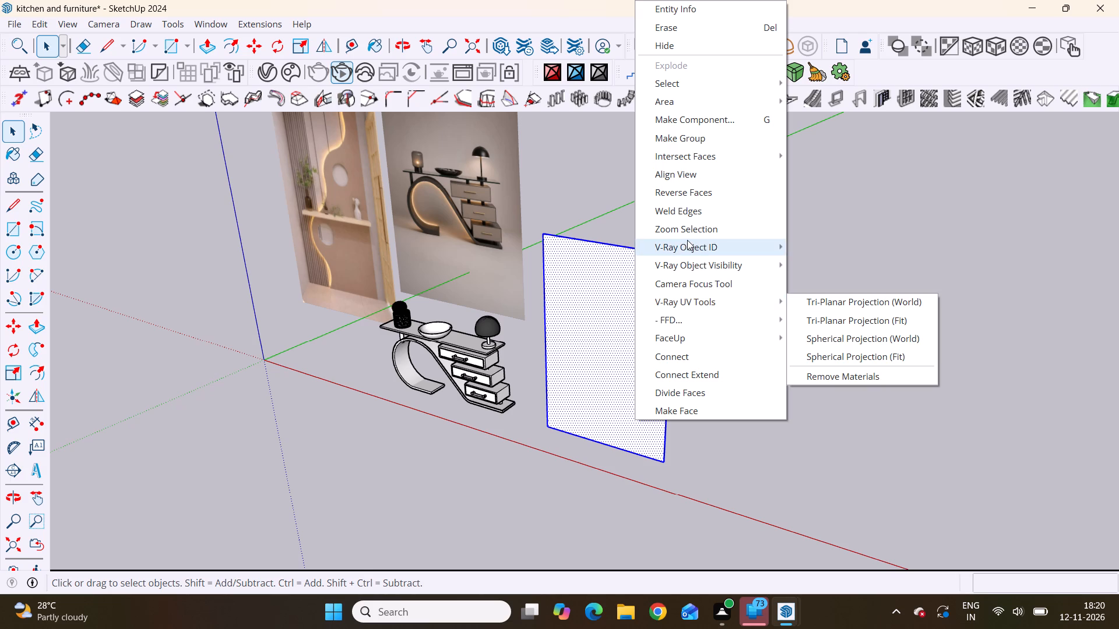
pyautogui.click(687, 139)
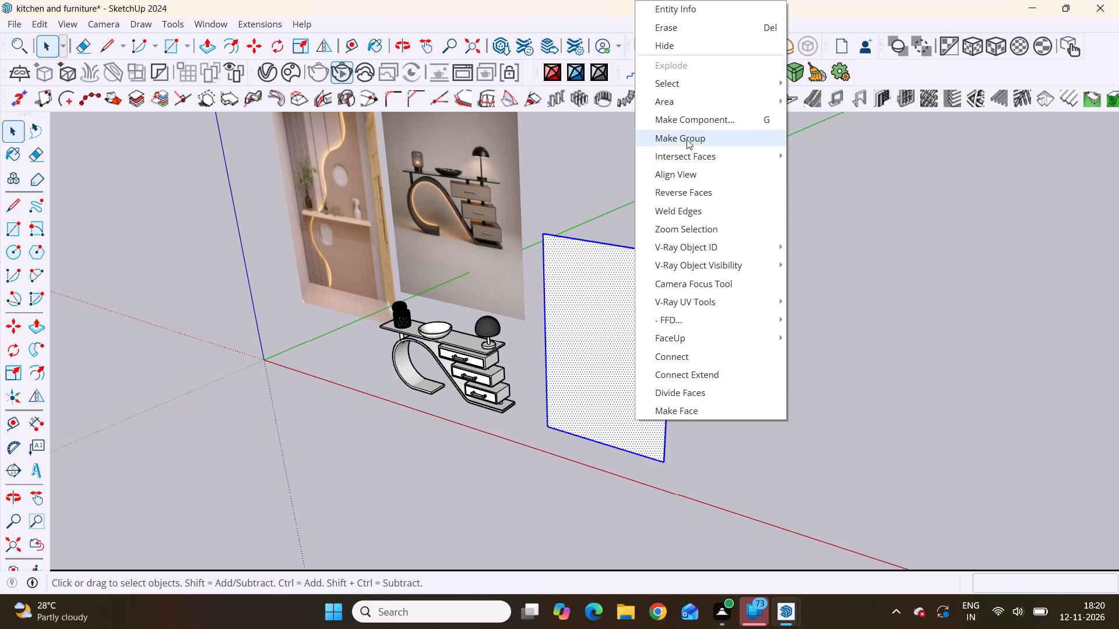
# Examine the grouped rectangle's size and placement relative to the console table and the two reference images.
pyautogui.scroll(-2, 624, 355)
pyautogui.moveTo(613, 349); pyautogui.dragTo(636, 360, button='middle')
pyautogui.moveTo(645, 363); pyautogui.dragTo(799, 376, button='middle')
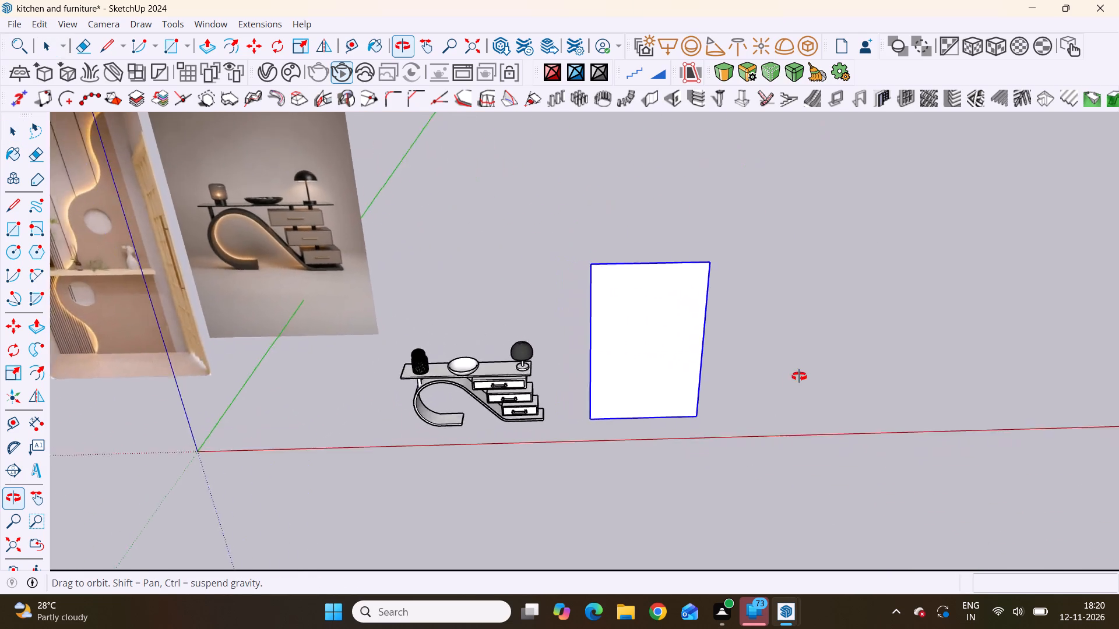
pyautogui.moveTo(799, 376); pyautogui.dragTo(756, 312, button='middle')
pyautogui.scroll(1, 756, 316)
pyautogui.scroll(-2, 607, 369)
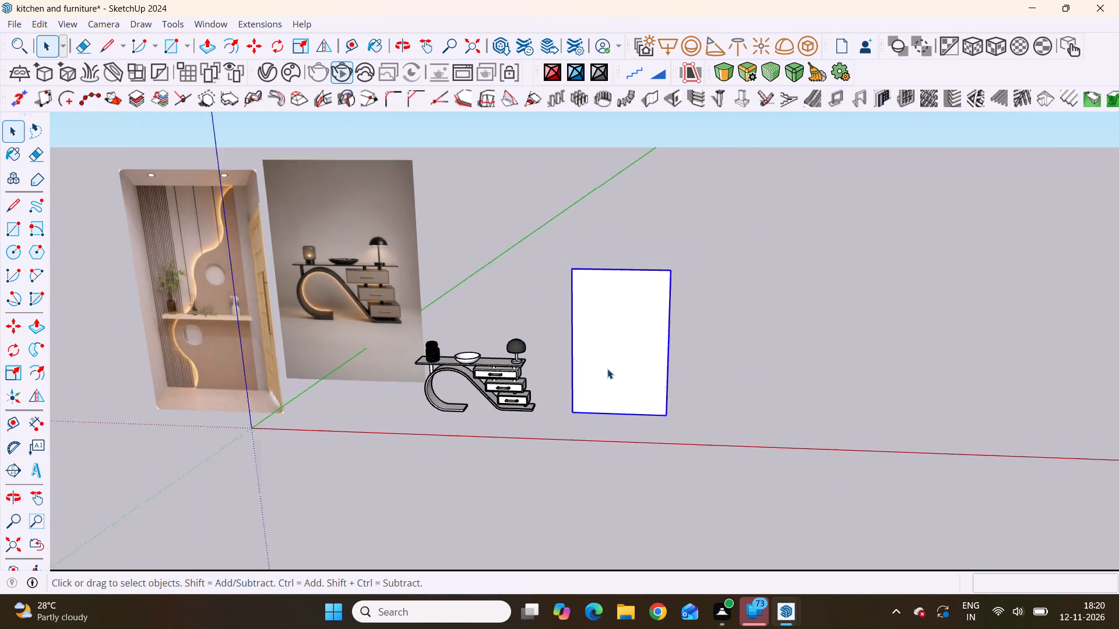
pyautogui.scroll(-3, 607, 369)
pyautogui.moveTo(574, 361); pyautogui.dragTo(631, 303, button='middle')
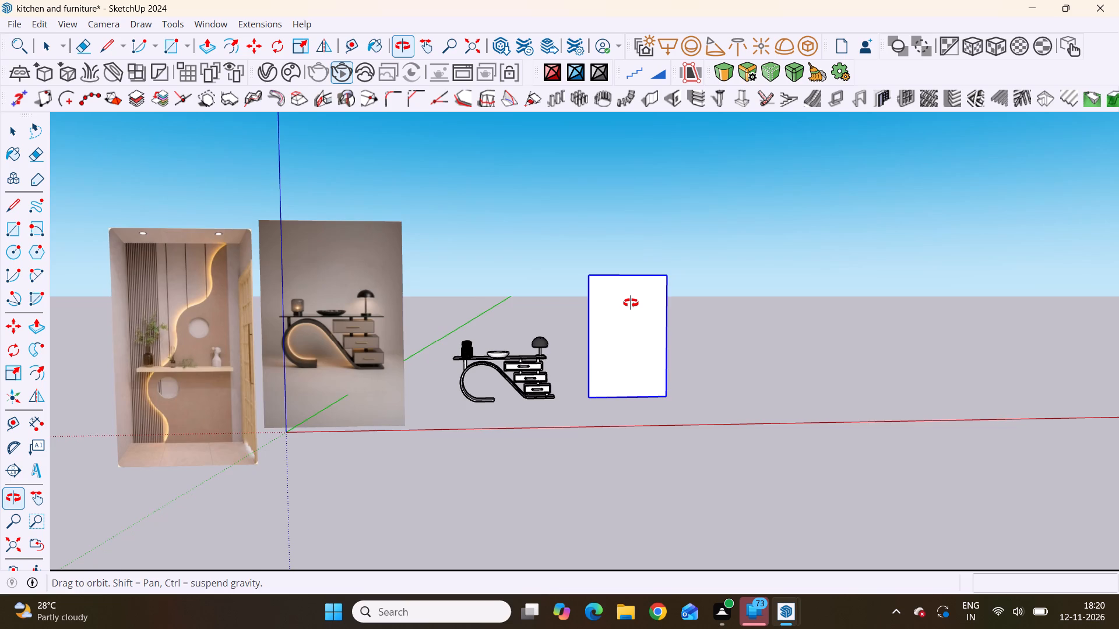
pyautogui.moveTo(631, 303); pyautogui.dragTo(631, 303, button='middle')
pyautogui.scroll(3, 631, 303)
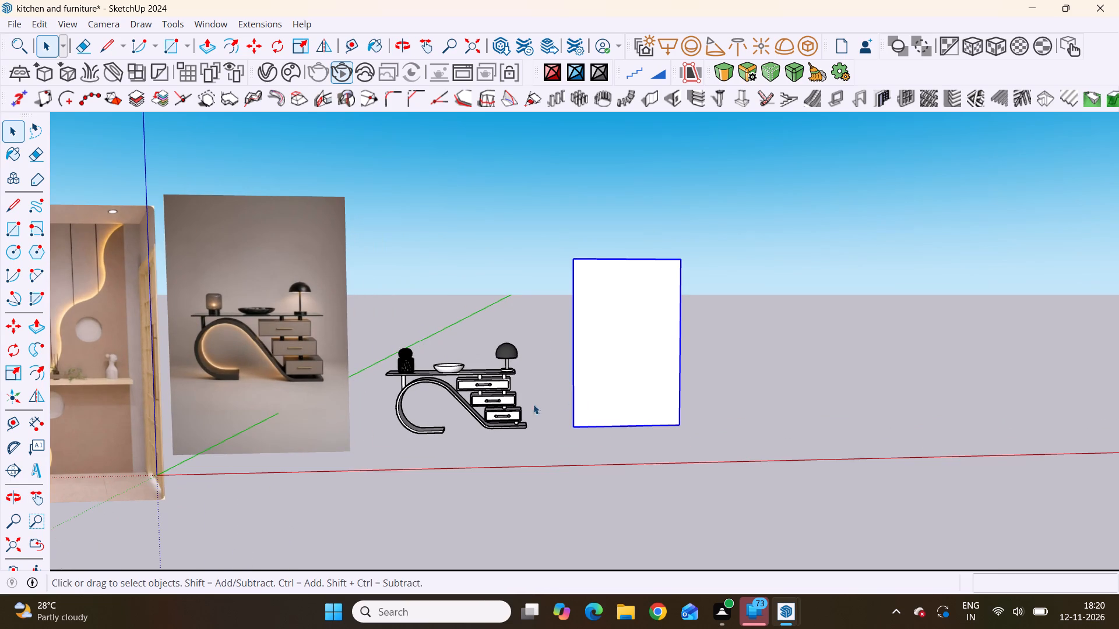
pyautogui.scroll(4, 468, 420)
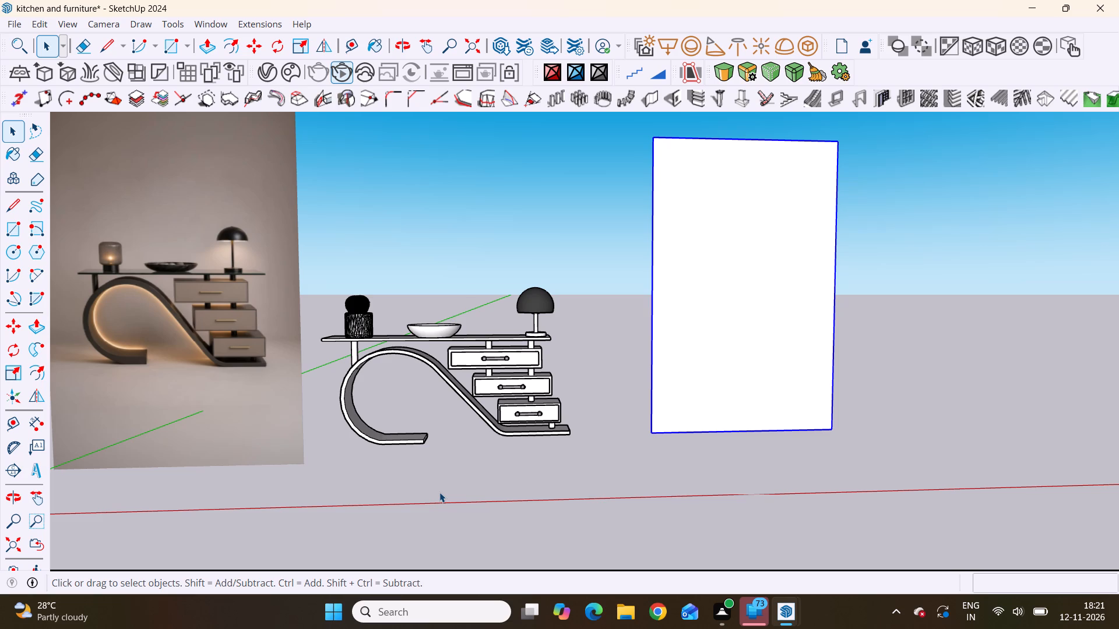
pyautogui.scroll(-2, 564, 410)
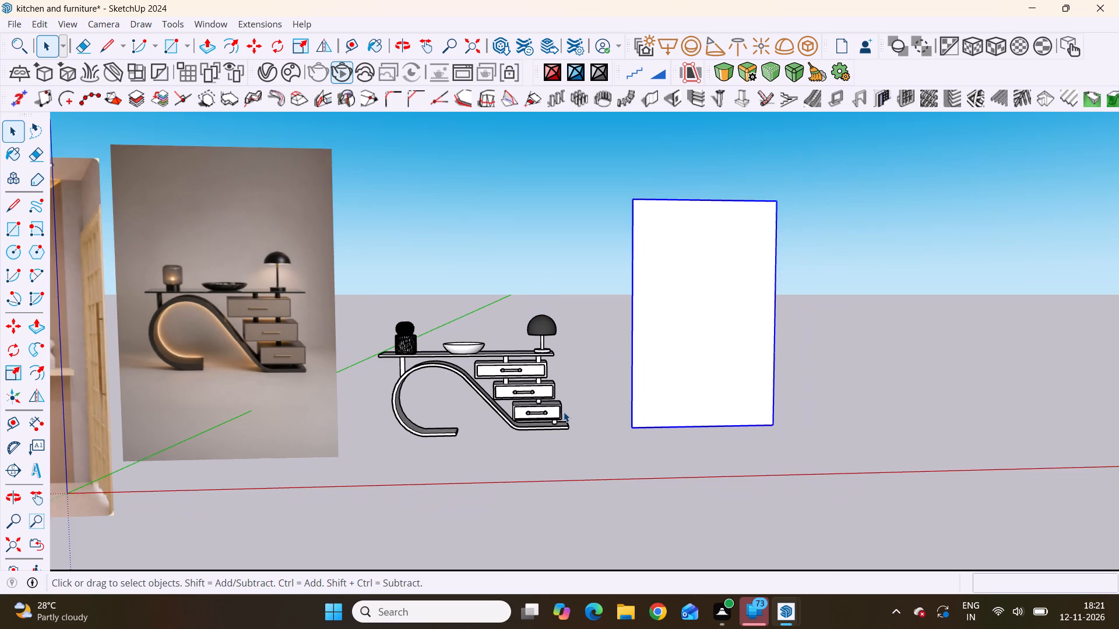
pyautogui.scroll(-2, 611, 387)
pyautogui.moveTo(664, 417); pyautogui.dragTo(659, 454, button='middle')
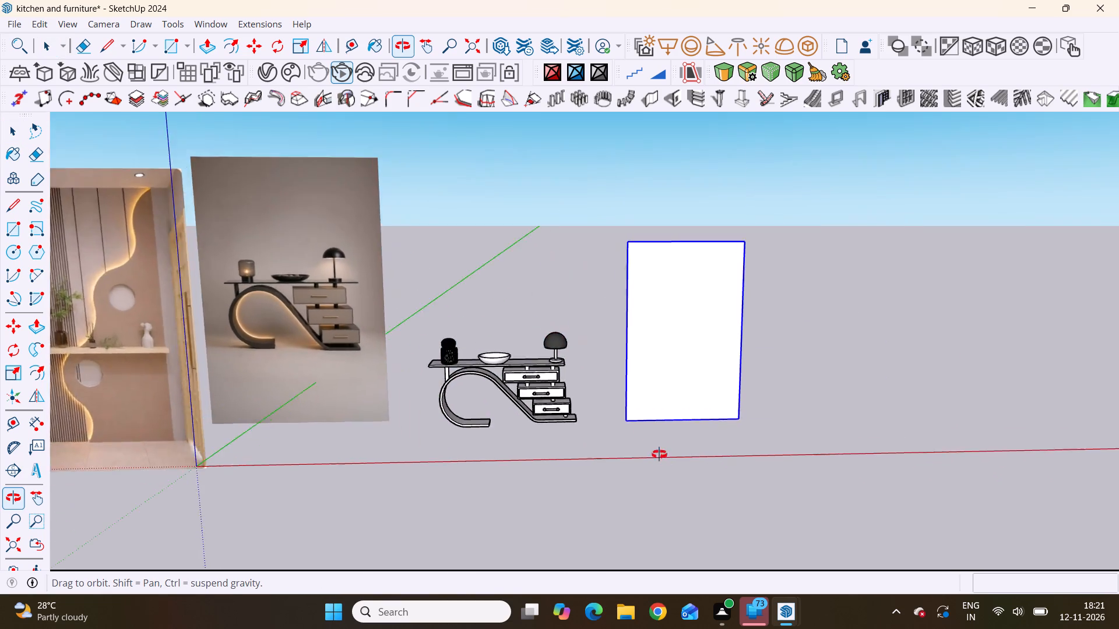
pyautogui.moveTo(659, 454); pyautogui.dragTo(661, 448, button='middle')
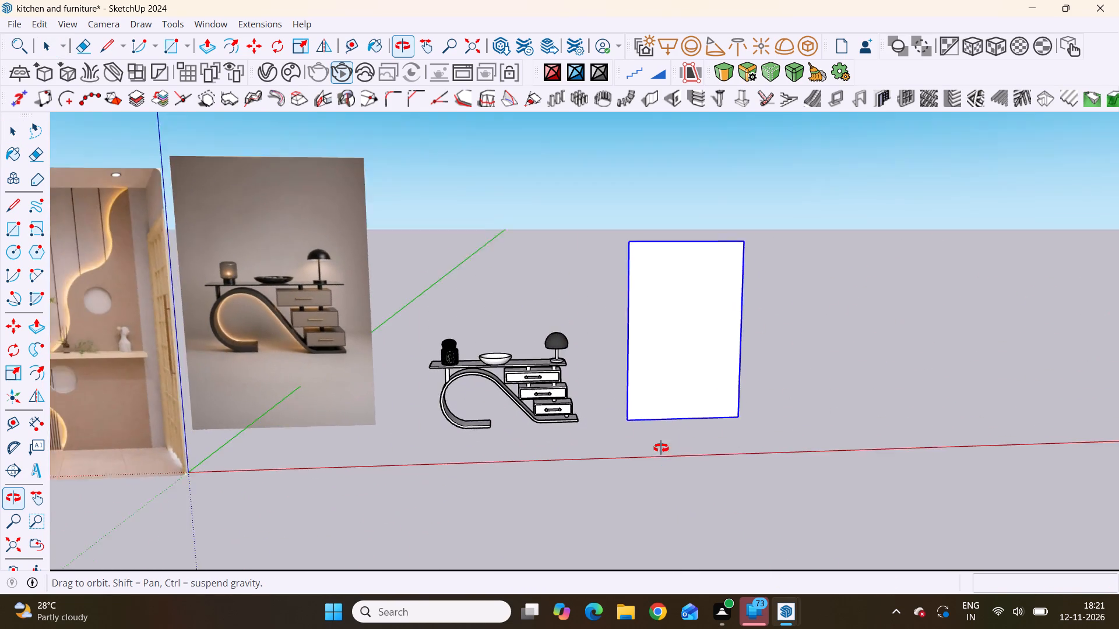
pyautogui.moveTo(661, 448); pyautogui.dragTo(662, 444, button='middle')
pyautogui.scroll(-10, 662, 444)
pyautogui.moveTo(631, 453); pyautogui.dragTo(619, 437, button='middle')
pyautogui.moveTo(613, 426); pyautogui.dragTo(603, 458, button='middle')
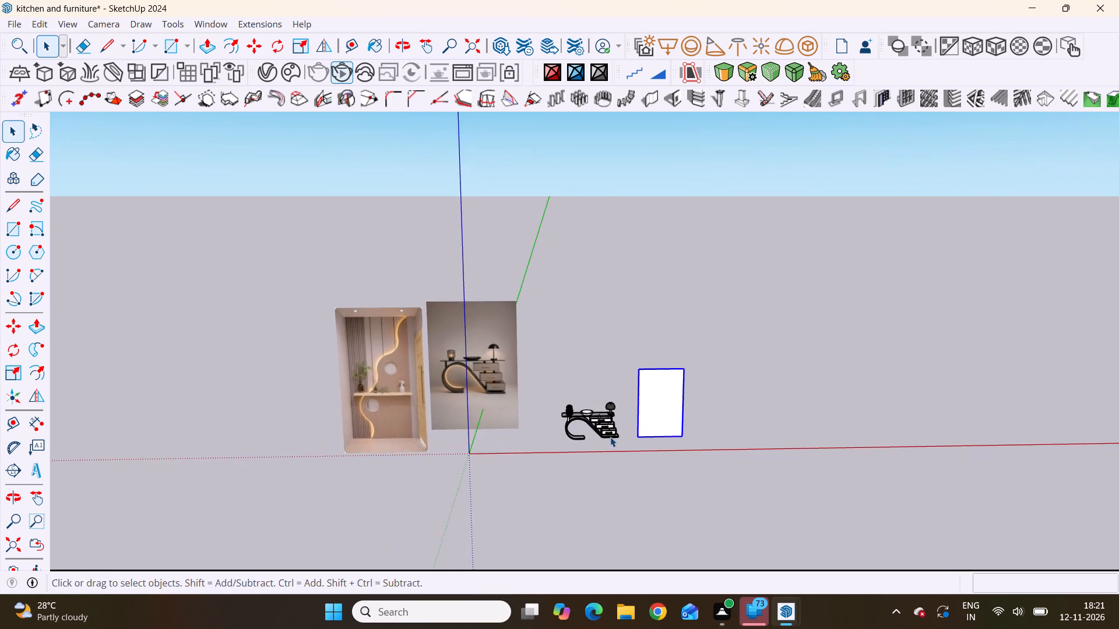
# Inside the grouped rectangle beside the console table, push/pull its face to a thickness of about 2 1/16" and close the group.
pyautogui.scroll(5, 632, 403)
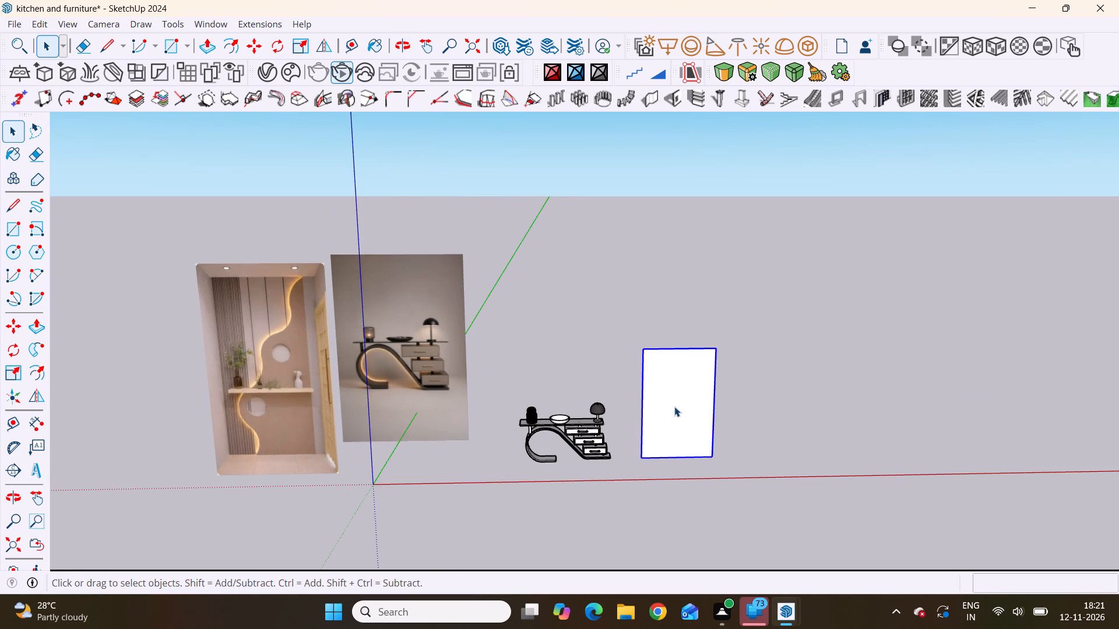
pyautogui.scroll(4, 674, 406)
pyautogui.click(674, 402)
pyautogui.click(678, 402)
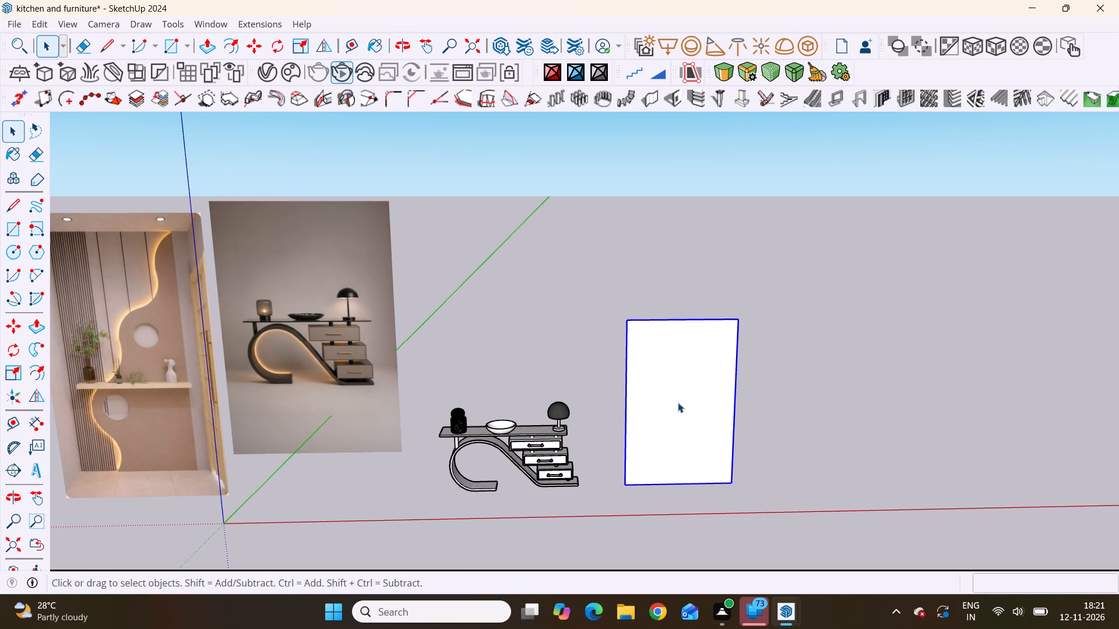
pyautogui.click(678, 402)
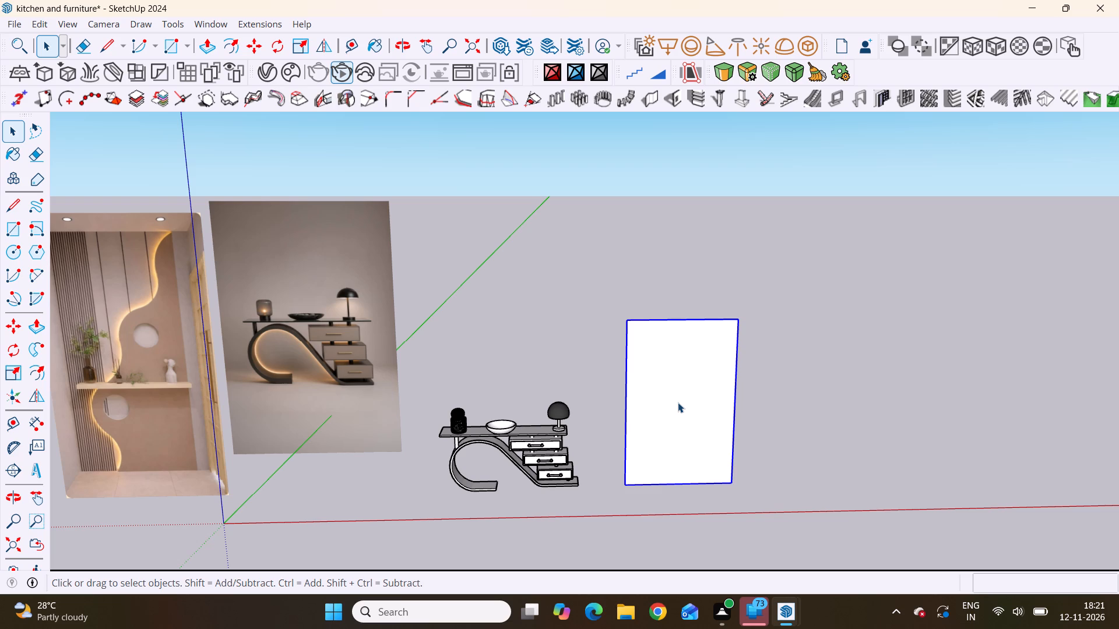
pyautogui.click(678, 402)
pyautogui.click(678, 402)
pyautogui.click(680, 402)
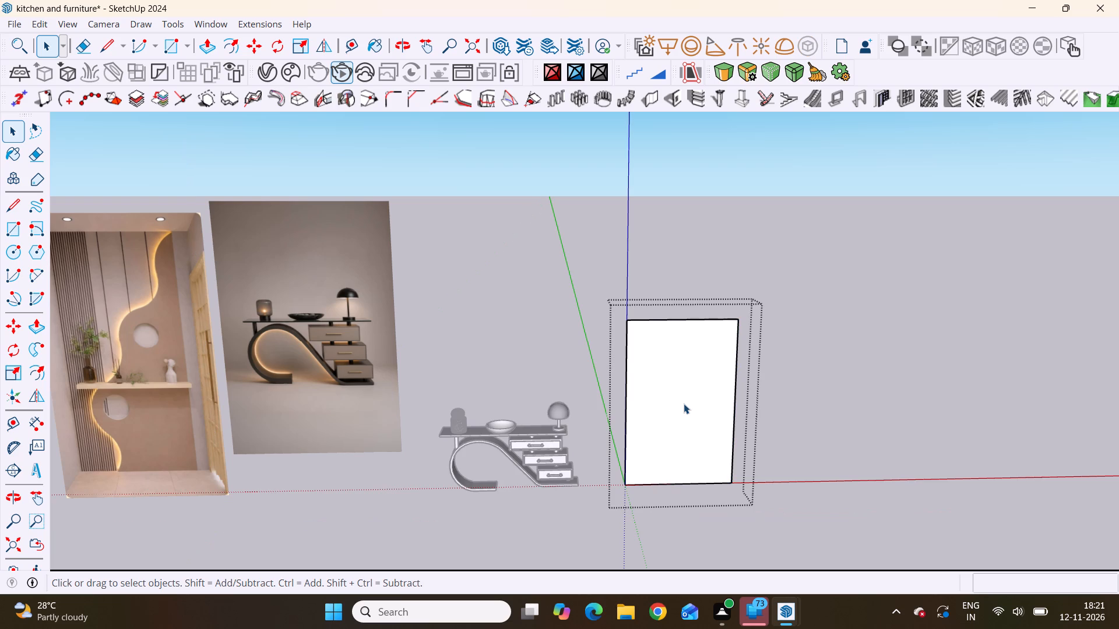
pyautogui.press('p')
pyautogui.click(685, 404)
pyautogui.scroll(-2, 683, 435)
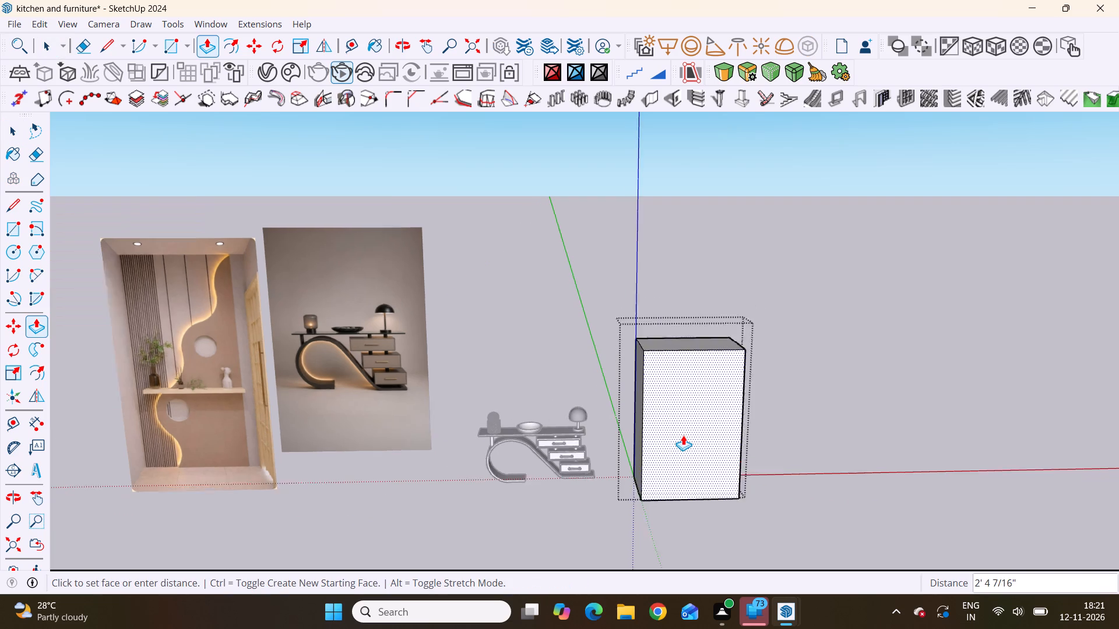
pyautogui.scroll(-4, 683, 435)
pyautogui.moveTo(728, 440); pyautogui.dragTo(536, 313, button='middle')
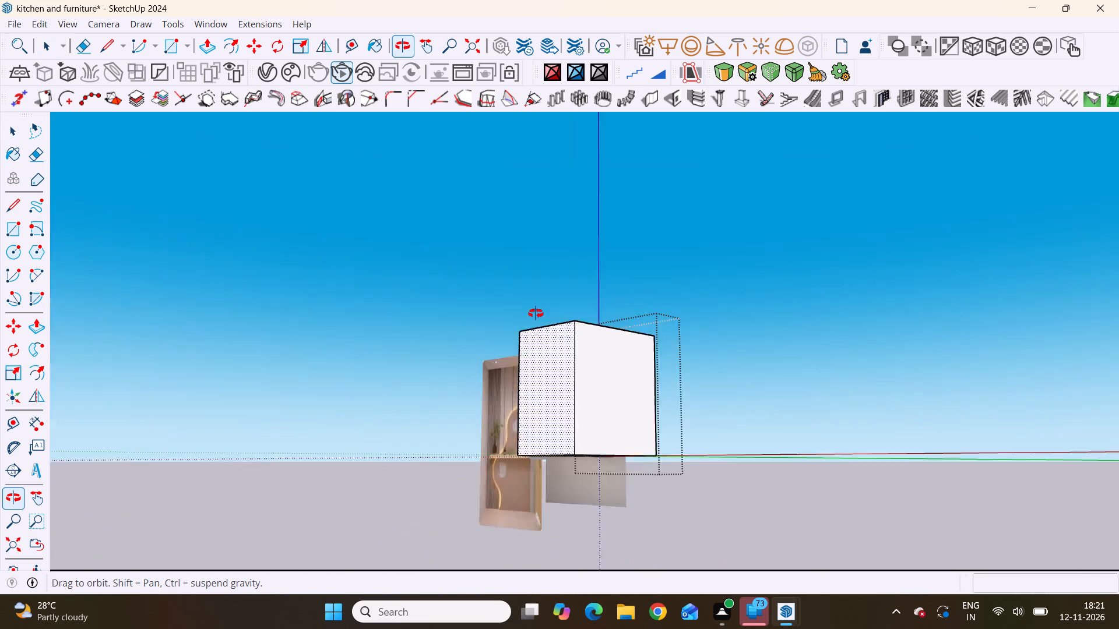
pyautogui.moveTo(536, 313); pyautogui.dragTo(631, 420, button='middle')
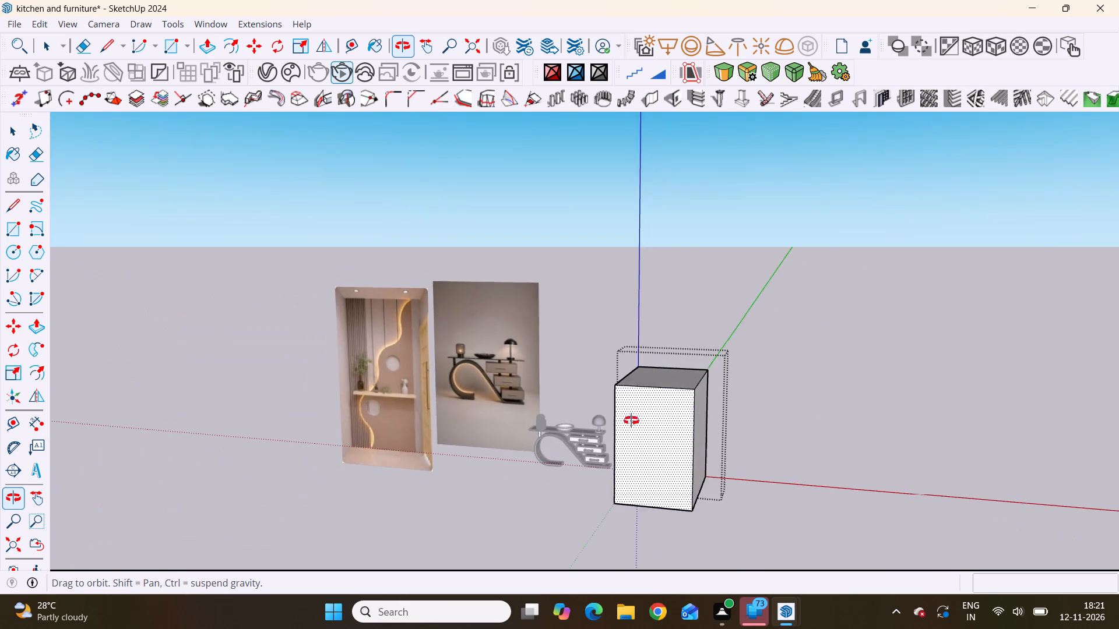
pyautogui.moveTo(631, 420); pyautogui.dragTo(631, 415, button='middle')
pyautogui.scroll(-5, 639, 406)
pyautogui.moveTo(722, 444); pyautogui.dragTo(535, 473, button='middle')
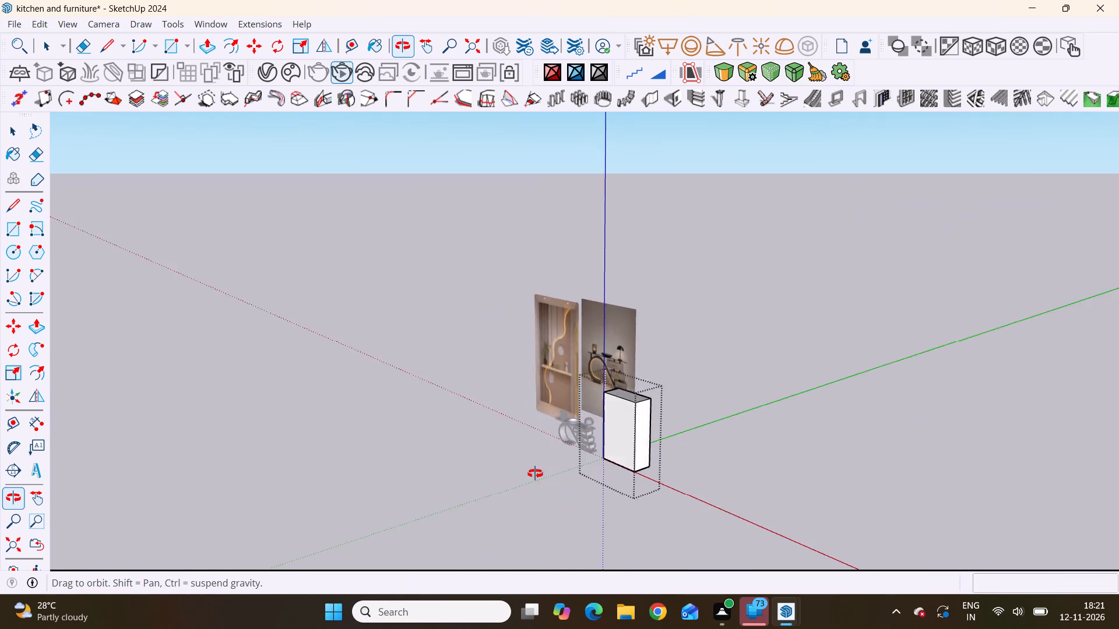
pyautogui.moveTo(535, 473); pyautogui.dragTo(491, 433, button='middle')
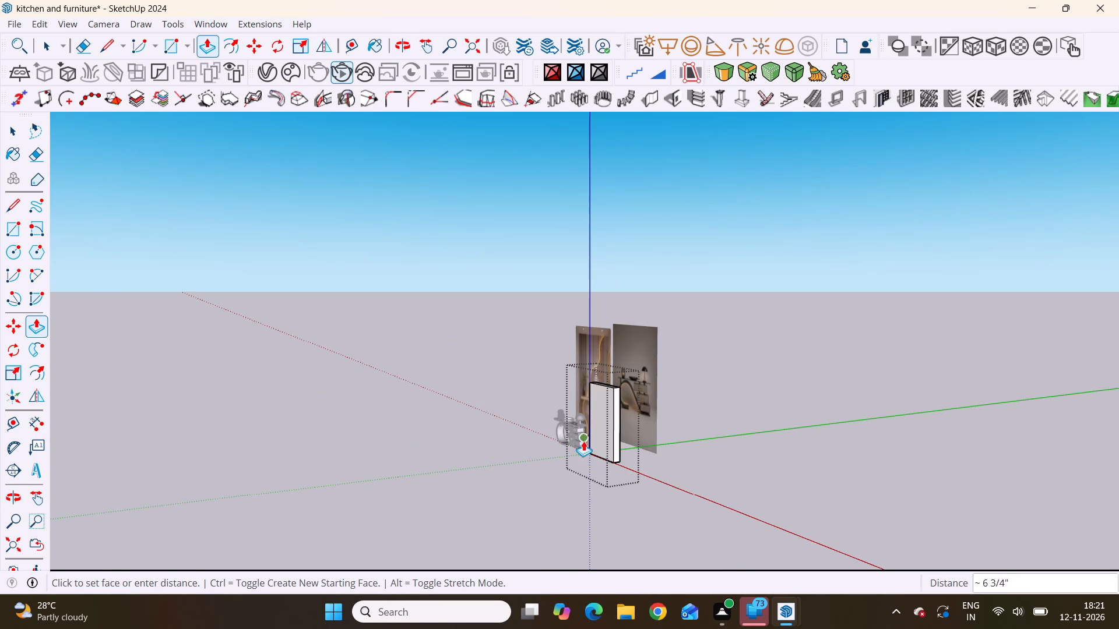
pyautogui.scroll(10, 599, 447)
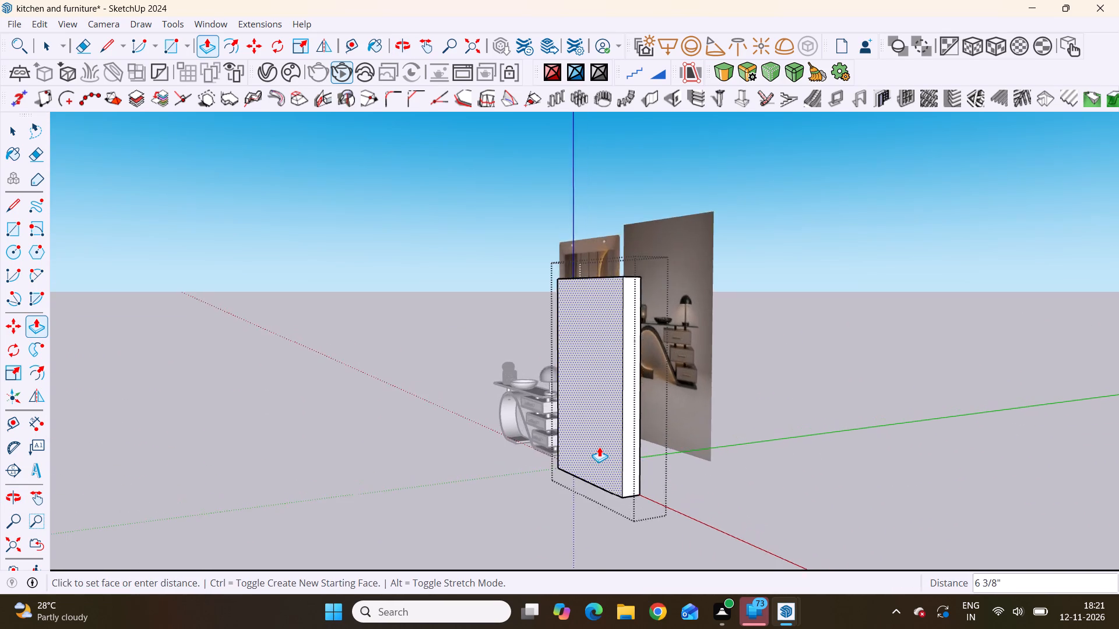
pyautogui.scroll(18, 599, 447)
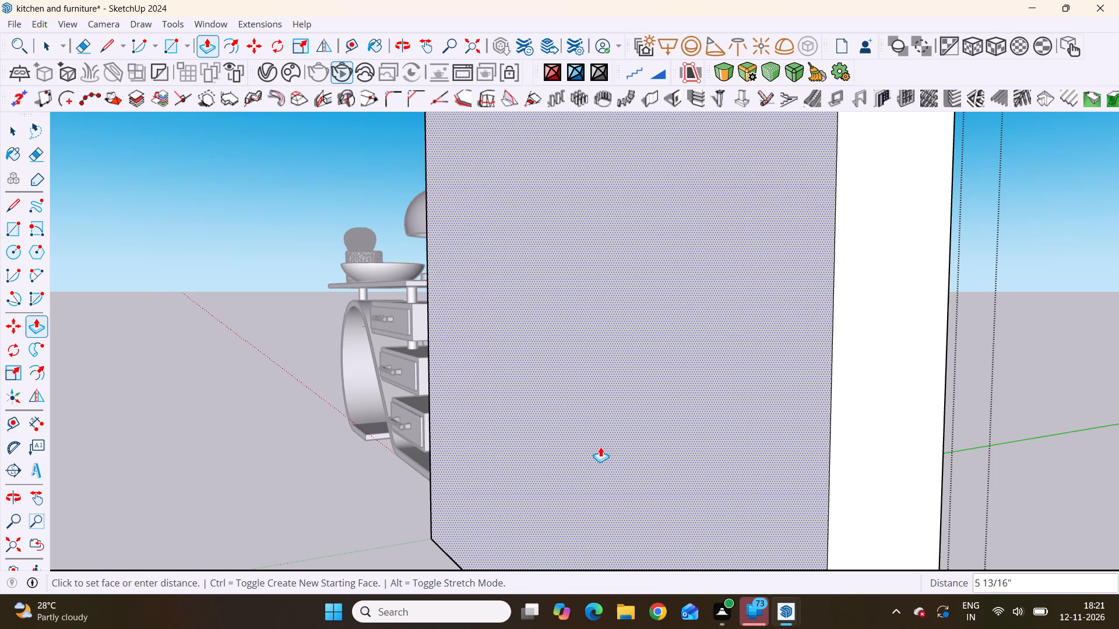
pyautogui.scroll(-16, 600, 447)
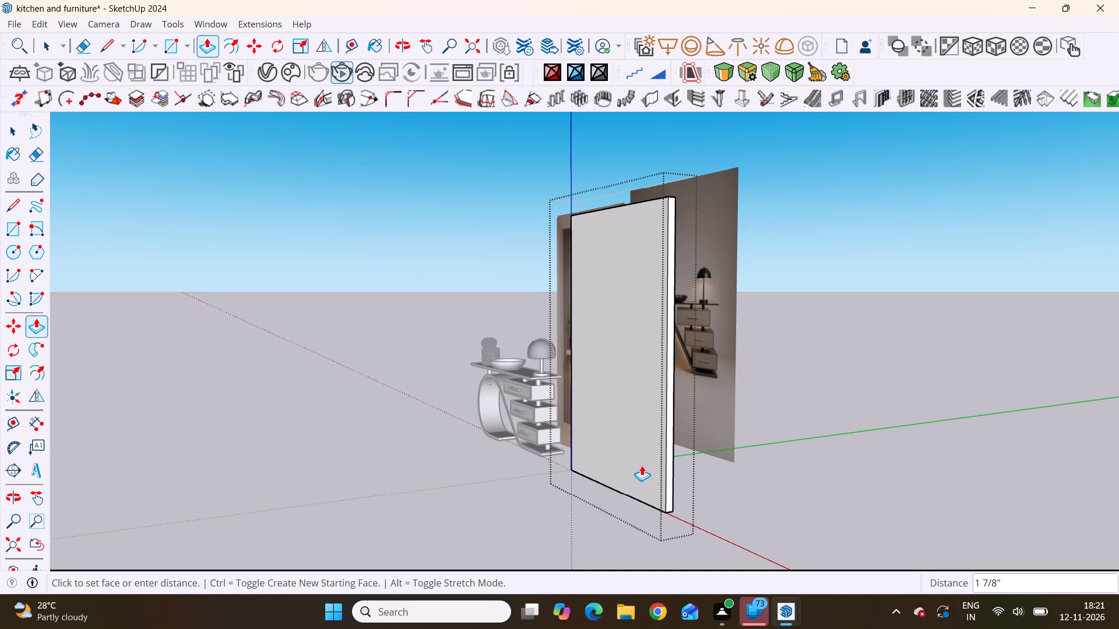
pyautogui.click(642, 465)
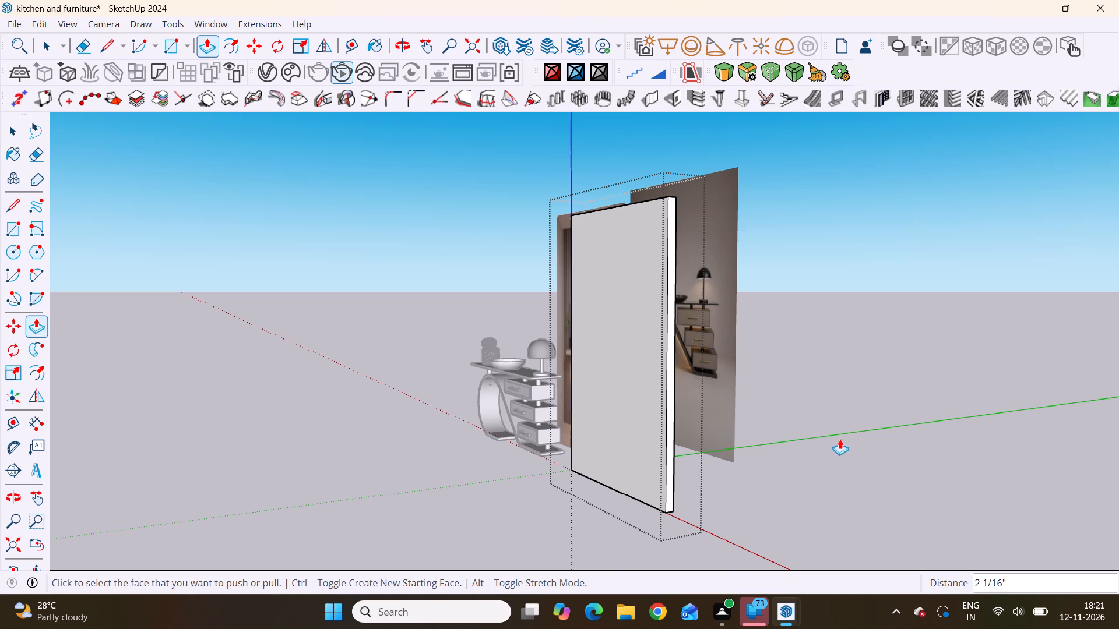
pyautogui.press('space')
pyautogui.click(818, 434)
# Examine the thickened panel's proportions and placement relative to the modelled console table and the two reference images.
pyautogui.scroll(-2, 642, 443)
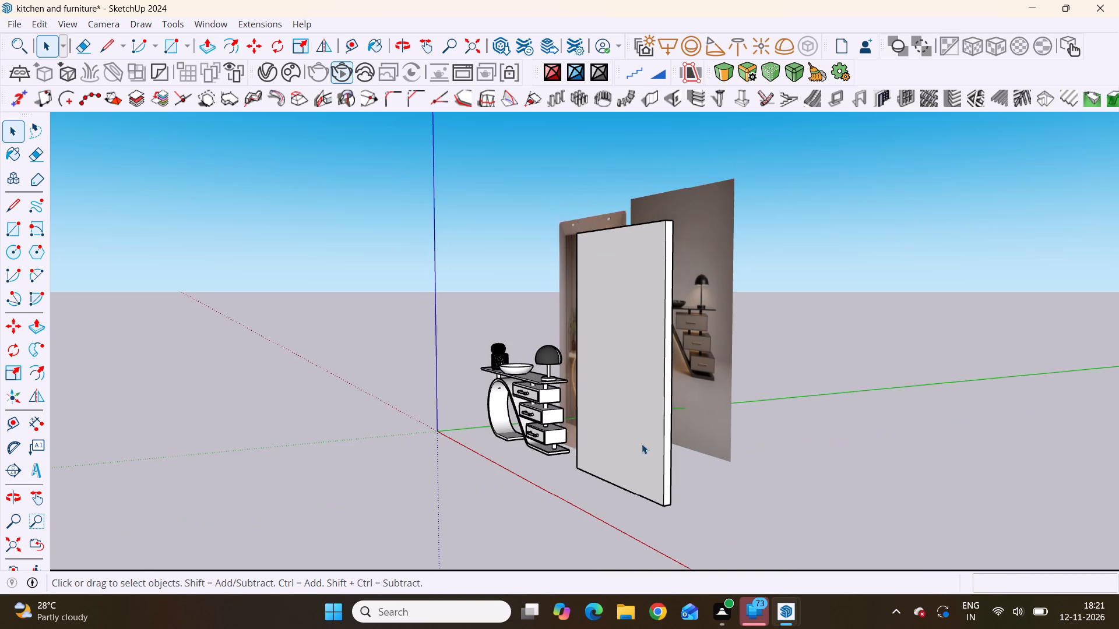
pyautogui.scroll(-1, 642, 444)
pyautogui.moveTo(677, 467); pyautogui.dragTo(900, 489, button='middle')
pyautogui.scroll(-2, 779, 484)
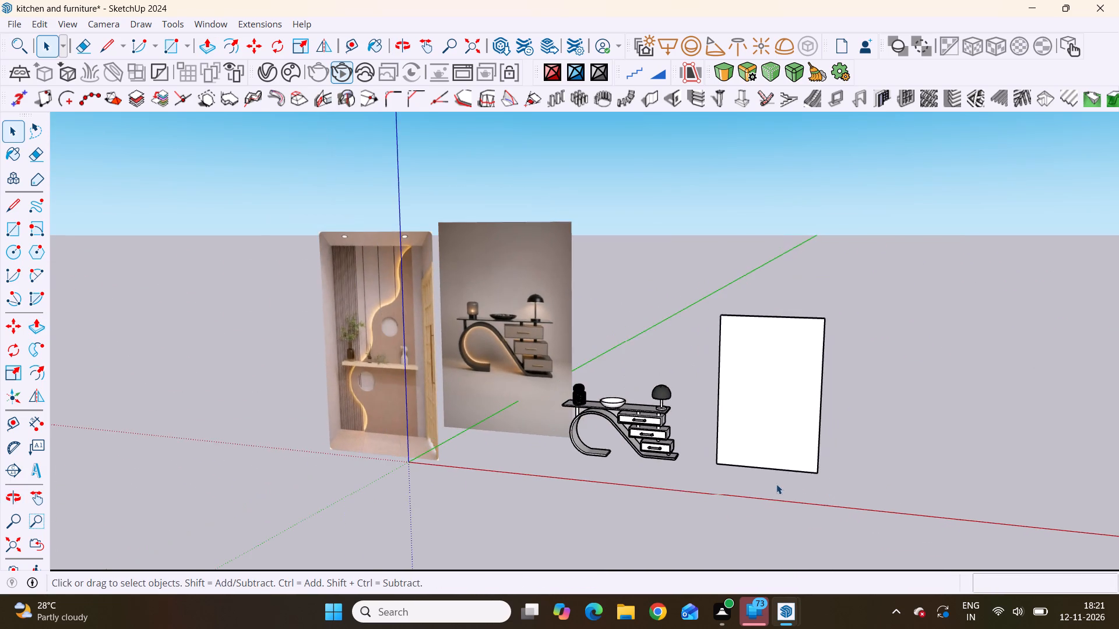
pyautogui.moveTo(765, 475); pyautogui.dragTo(777, 333, button='middle')
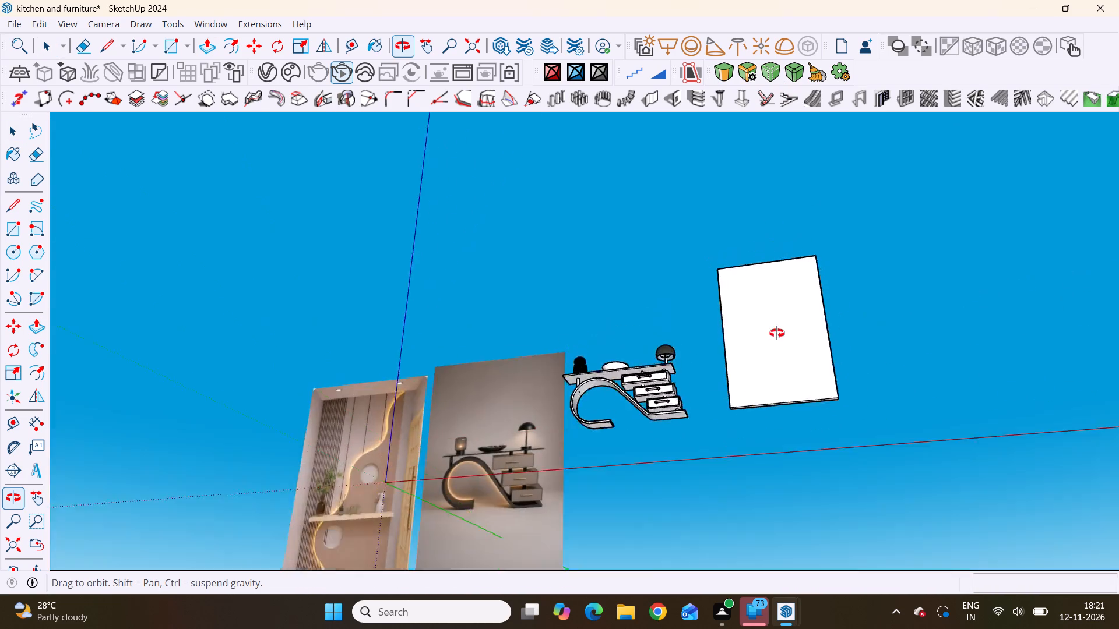
pyautogui.moveTo(777, 333); pyautogui.dragTo(829, 539, button='middle')
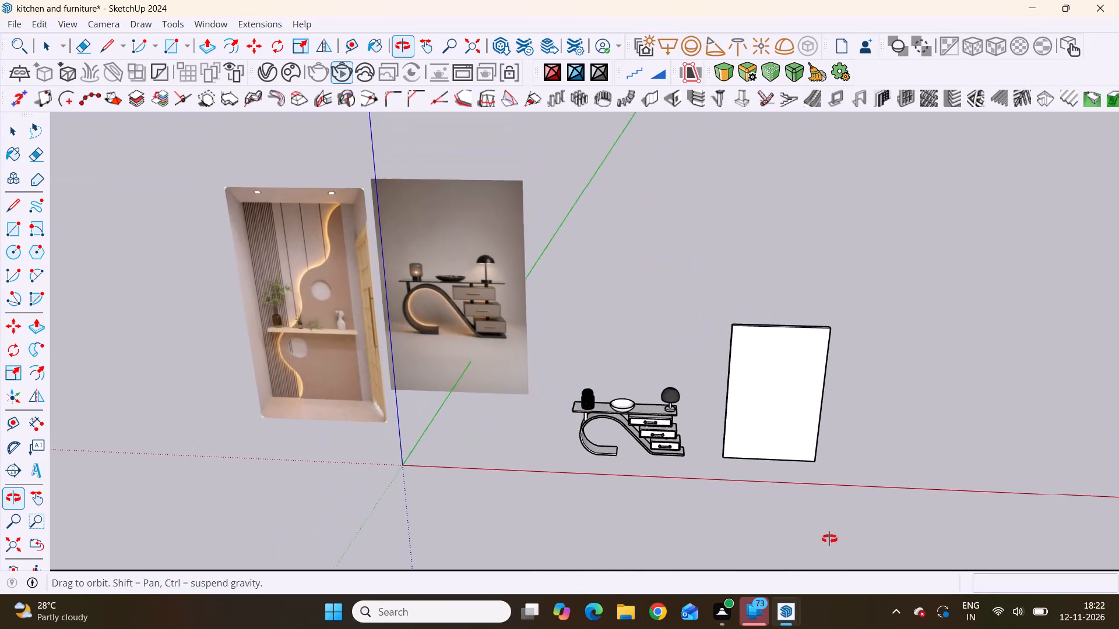
pyautogui.moveTo(829, 539); pyautogui.dragTo(835, 560, button='middle')
pyautogui.scroll(12, 669, 482)
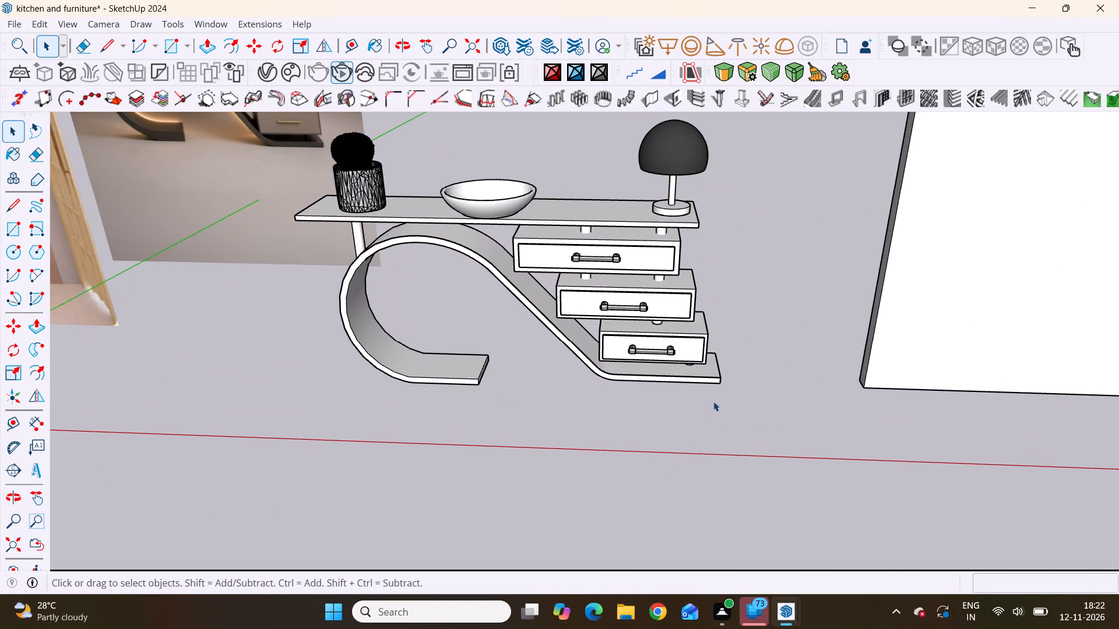
pyautogui.scroll(-3, 562, 388)
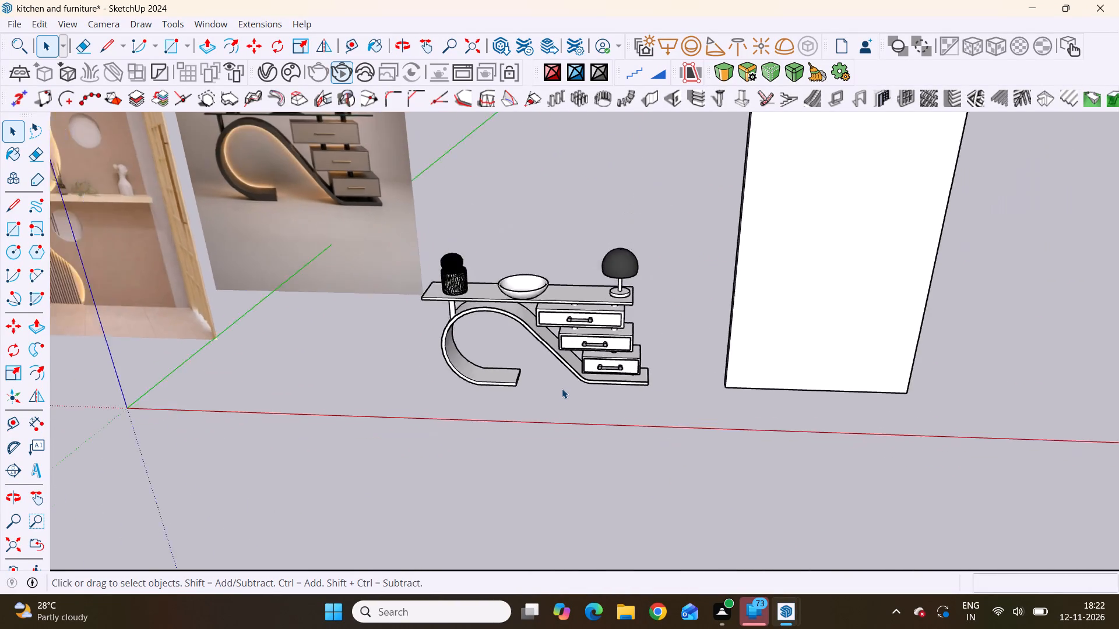
pyautogui.scroll(-14, 562, 388)
pyautogui.moveTo(610, 381); pyautogui.dragTo(641, 319, button='middle')
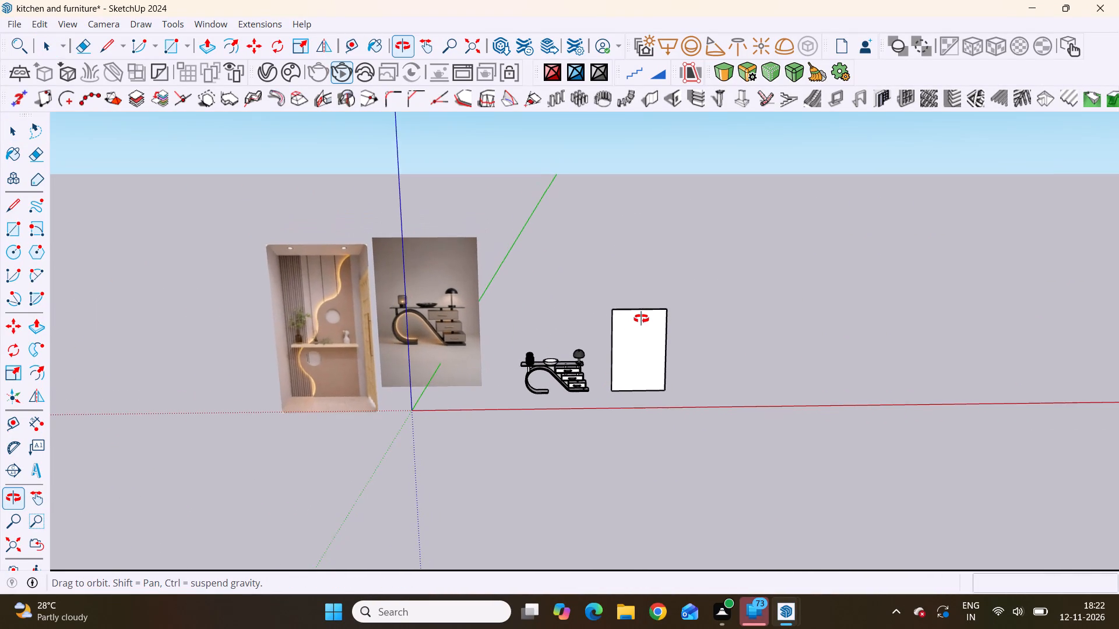
pyautogui.moveTo(641, 319); pyautogui.dragTo(603, 355, button='middle')
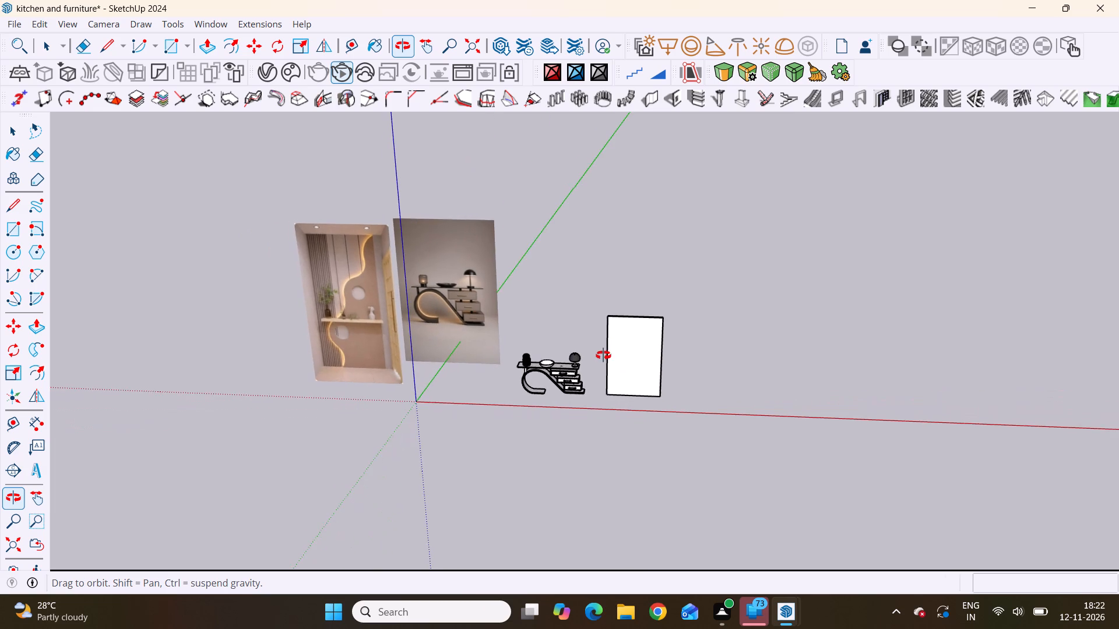
pyautogui.moveTo(603, 355); pyautogui.dragTo(605, 340, button='middle')
pyautogui.scroll(4, 628, 356)
pyautogui.moveTo(610, 357); pyautogui.dragTo(590, 324, button='middle')
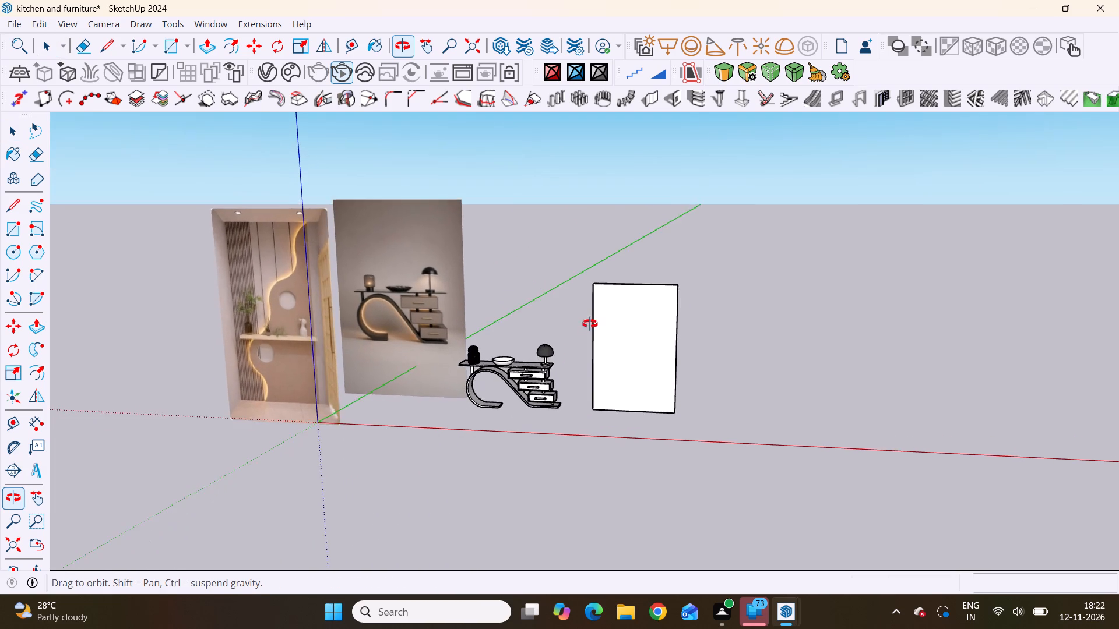
pyautogui.moveTo(590, 324); pyautogui.dragTo(605, 327, button='middle')
pyautogui.scroll(3, 604, 327)
pyautogui.scroll(-1, 618, 348)
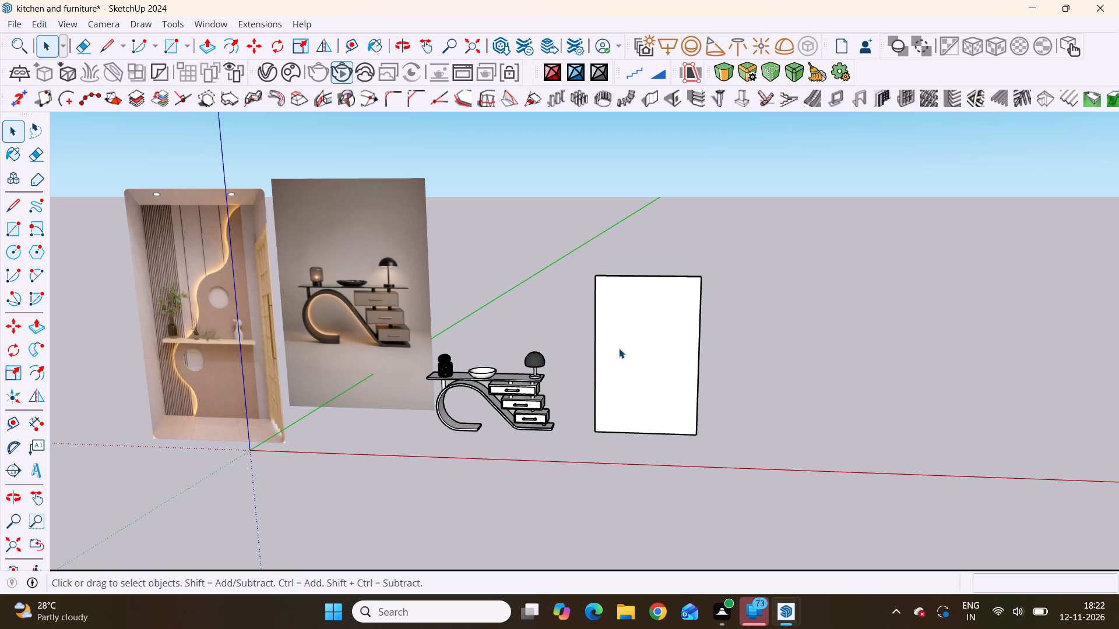
pyautogui.scroll(-1, 160, 372)
# Examine the niche reference image up close, including its fluted strip, vertical grooves, wavy lit edge and round openings.
pyautogui.scroll(3, 159, 371)
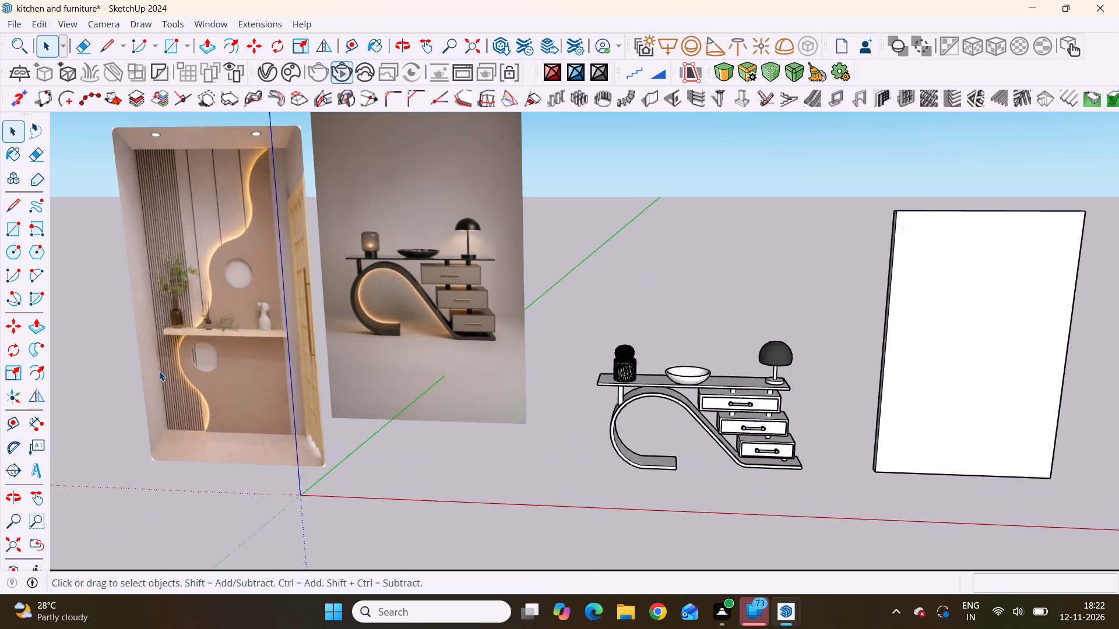
pyautogui.scroll(6, 159, 371)
pyautogui.scroll(14, 212, 404)
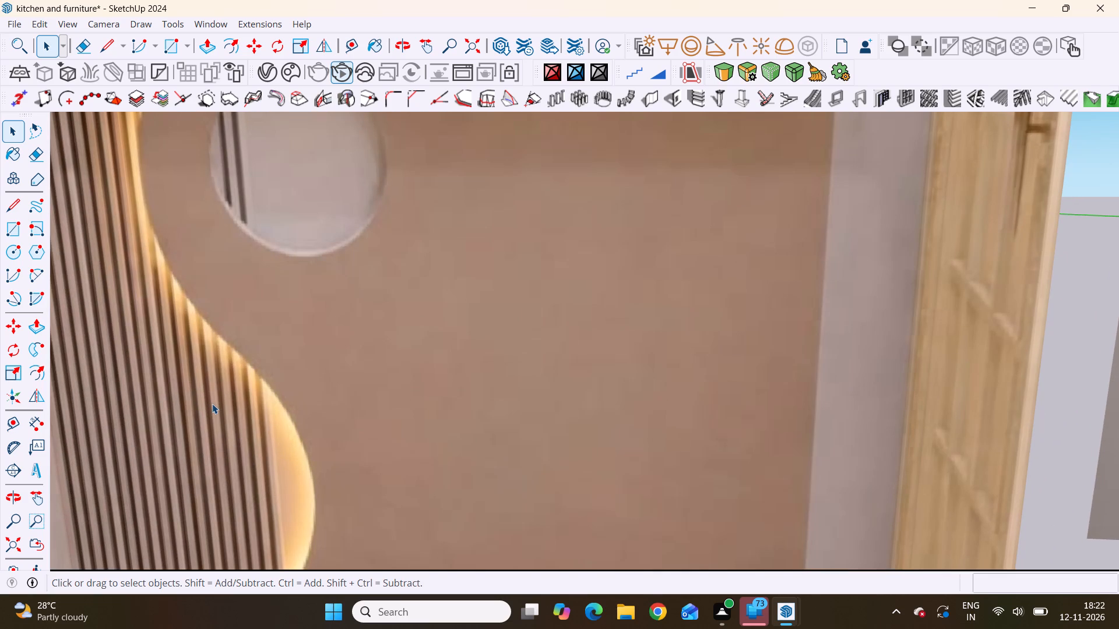
pyautogui.scroll(-14, 212, 404)
pyautogui.scroll(-8, 200, 410)
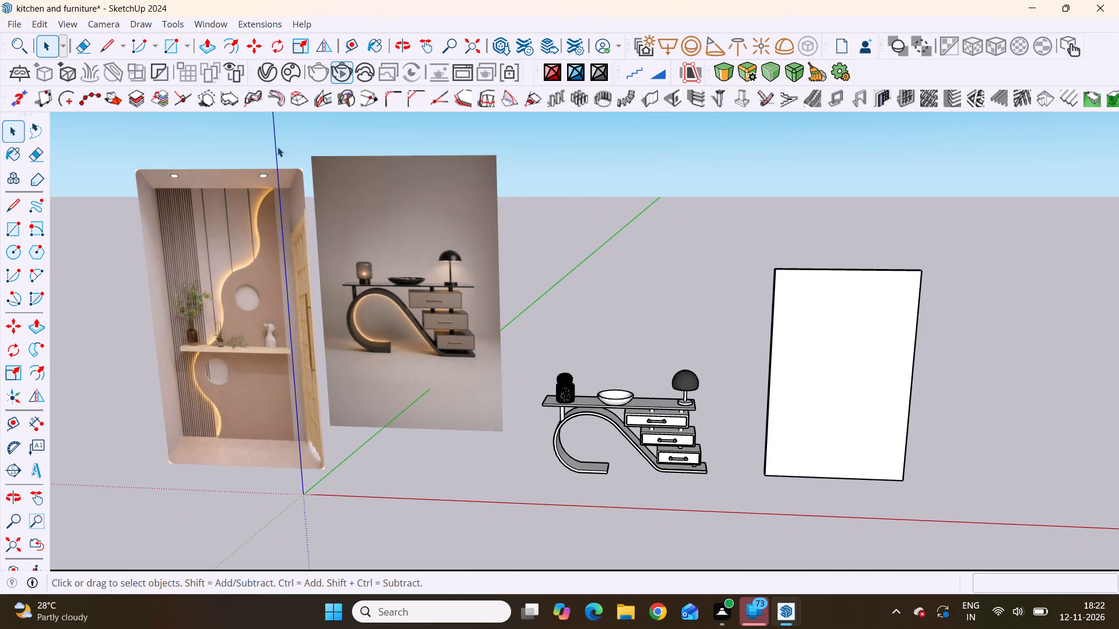
pyautogui.scroll(16, 181, 206)
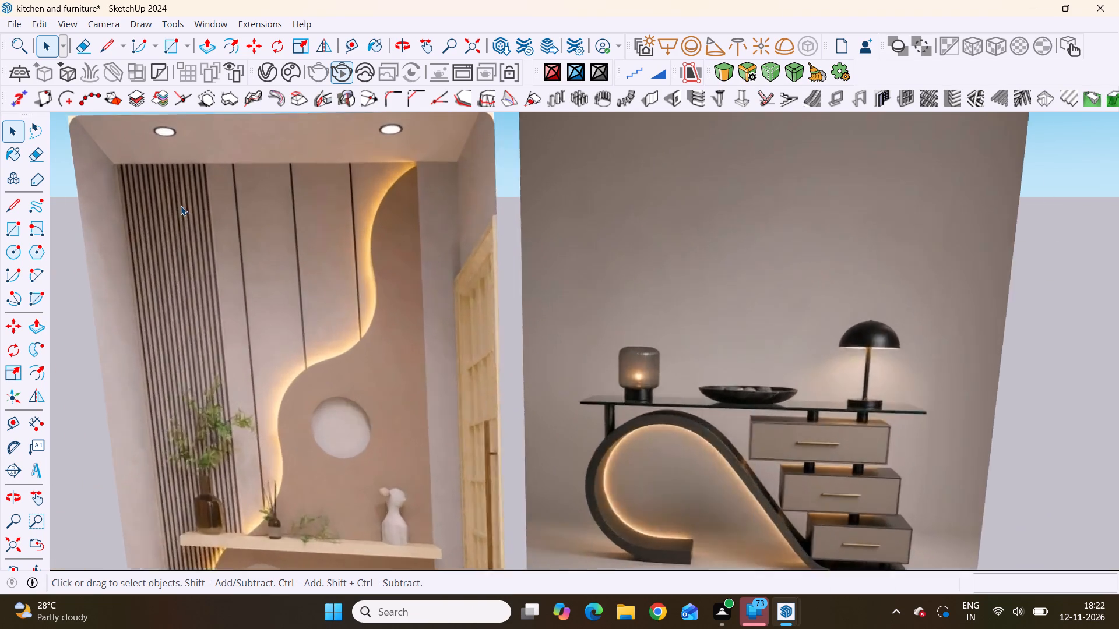
pyautogui.scroll(20, 181, 206)
pyautogui.scroll(5, 181, 206)
pyautogui.scroll(-2, 180, 207)
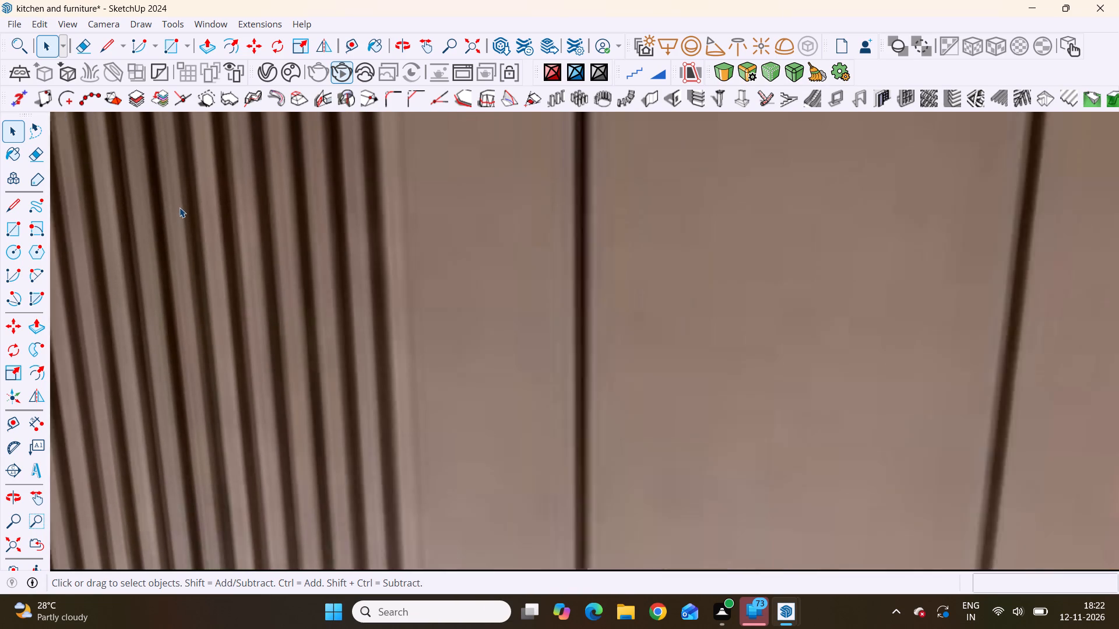
pyautogui.scroll(-20, 180, 207)
pyautogui.scroll(-15, 180, 207)
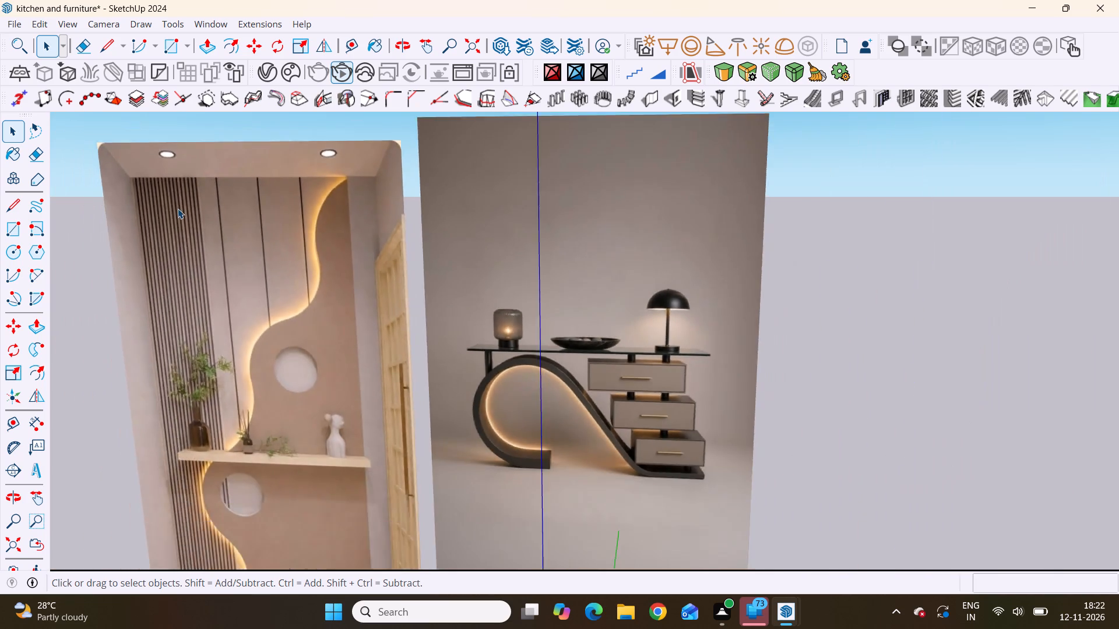
pyautogui.scroll(-6, 178, 209)
pyautogui.scroll(-18, 178, 209)
pyautogui.scroll(-2, 202, 302)
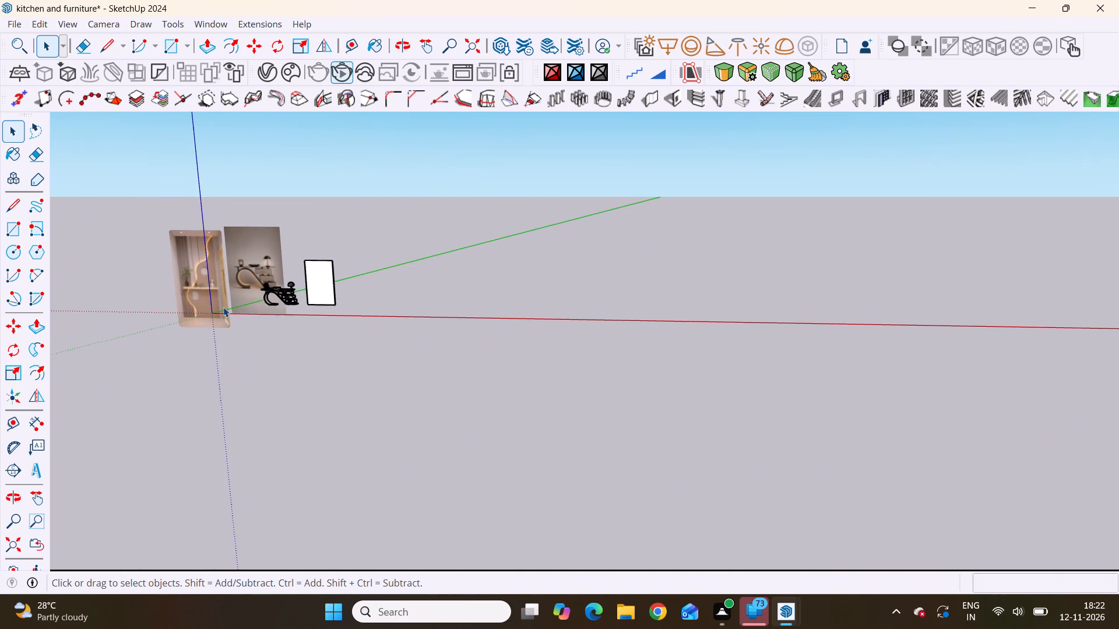
# Examine the back panel's proportions against the niche reference image and the modelled console table.
pyautogui.moveTo(279, 282); pyautogui.dragTo(392, 252, button='middle')
pyautogui.scroll(1, 294, 286)
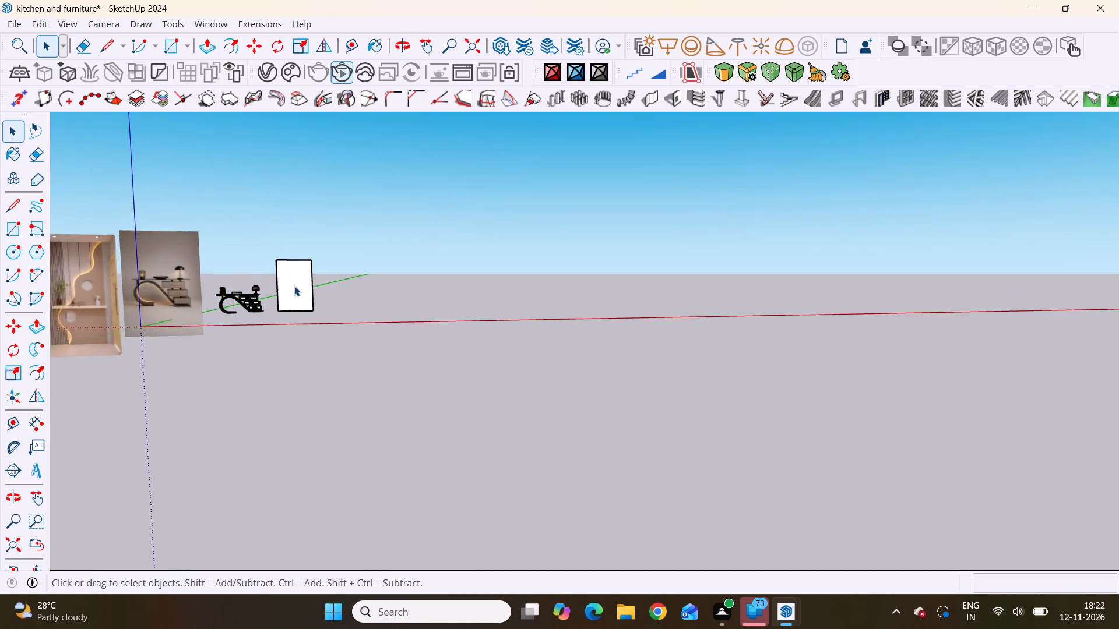
pyautogui.scroll(4, 294, 286)
pyautogui.scroll(-8, 302, 284)
pyautogui.scroll(2, 134, 342)
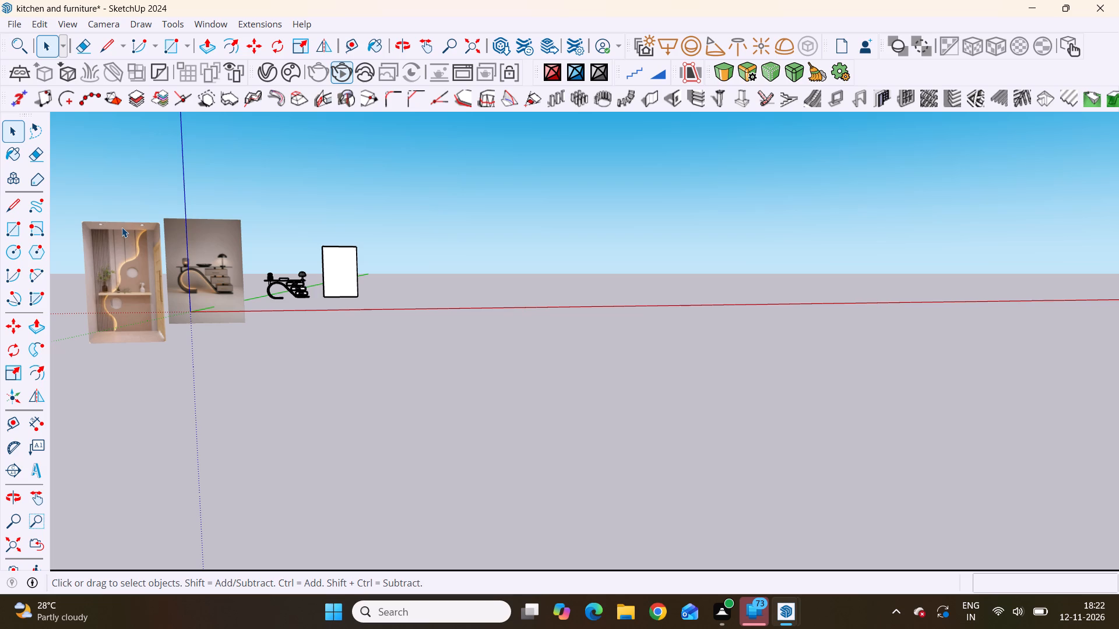
pyautogui.scroll(4, 282, 251)
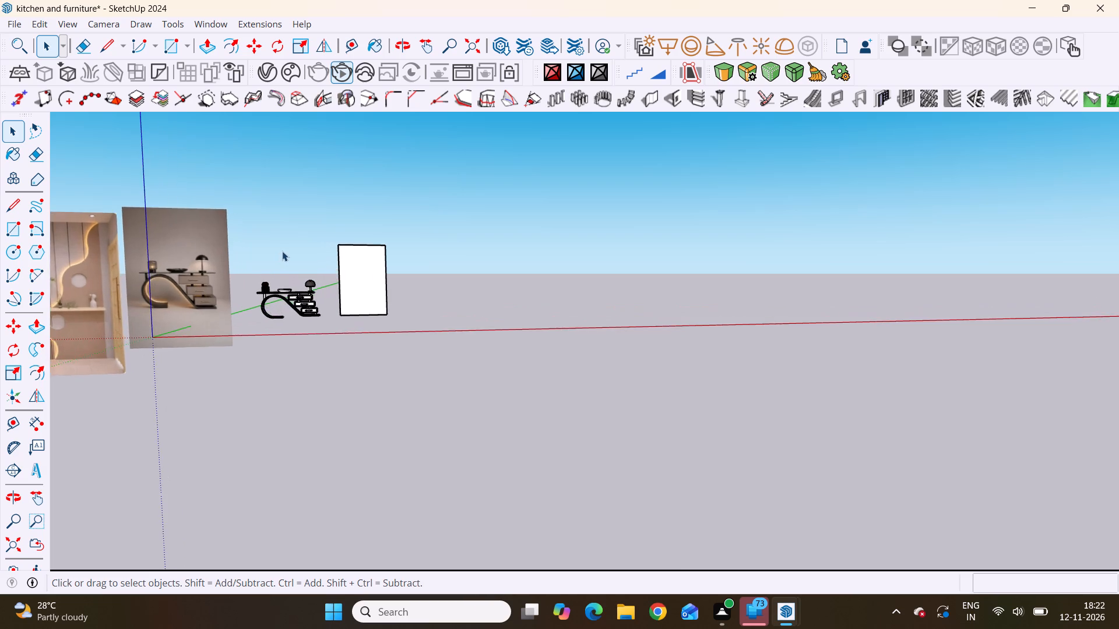
pyautogui.scroll(-4, 368, 246)
pyautogui.scroll(5, 269, 298)
pyautogui.scroll(2, 438, 254)
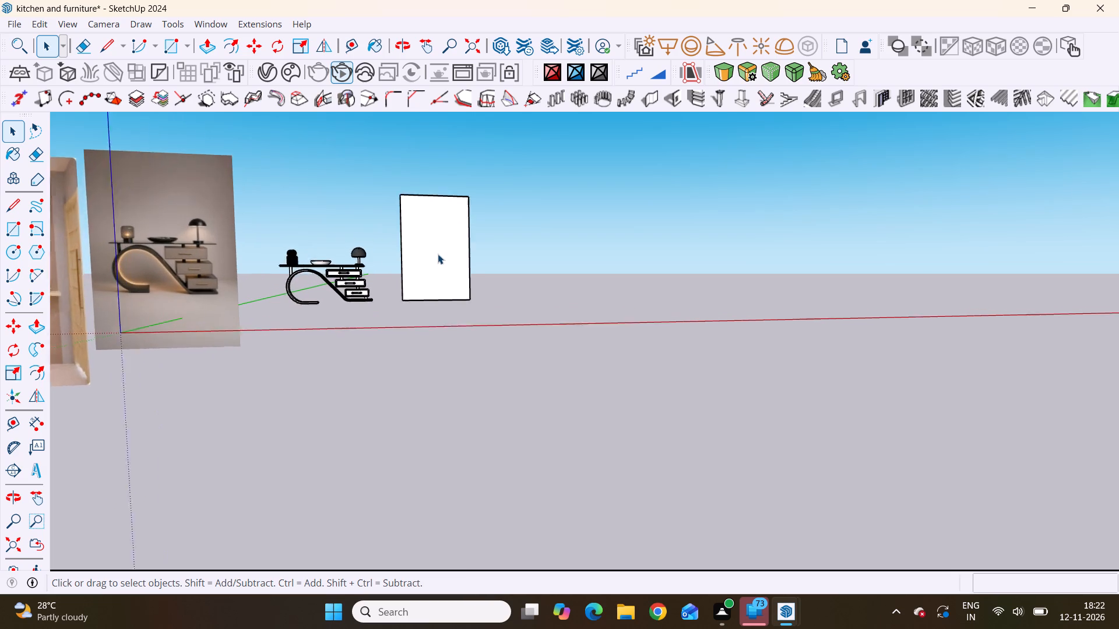
pyautogui.scroll(2, 438, 254)
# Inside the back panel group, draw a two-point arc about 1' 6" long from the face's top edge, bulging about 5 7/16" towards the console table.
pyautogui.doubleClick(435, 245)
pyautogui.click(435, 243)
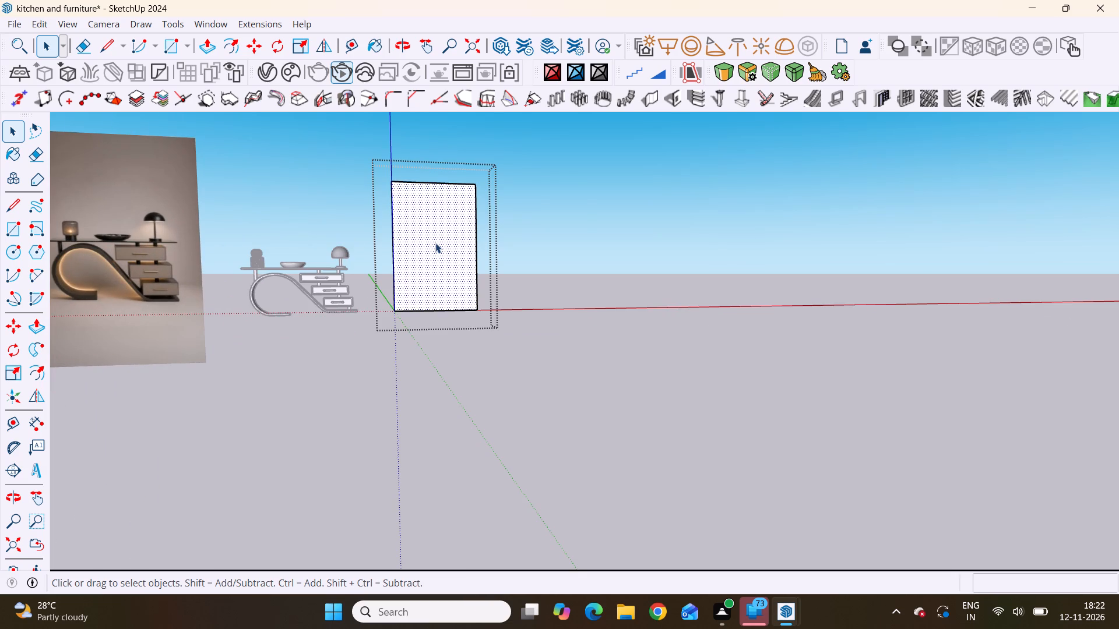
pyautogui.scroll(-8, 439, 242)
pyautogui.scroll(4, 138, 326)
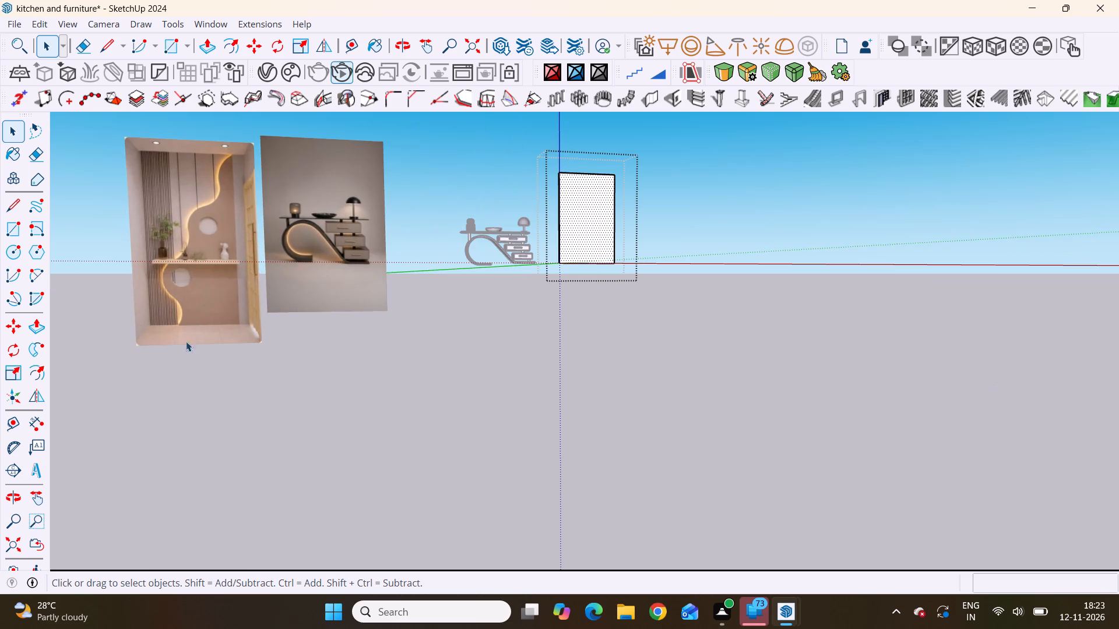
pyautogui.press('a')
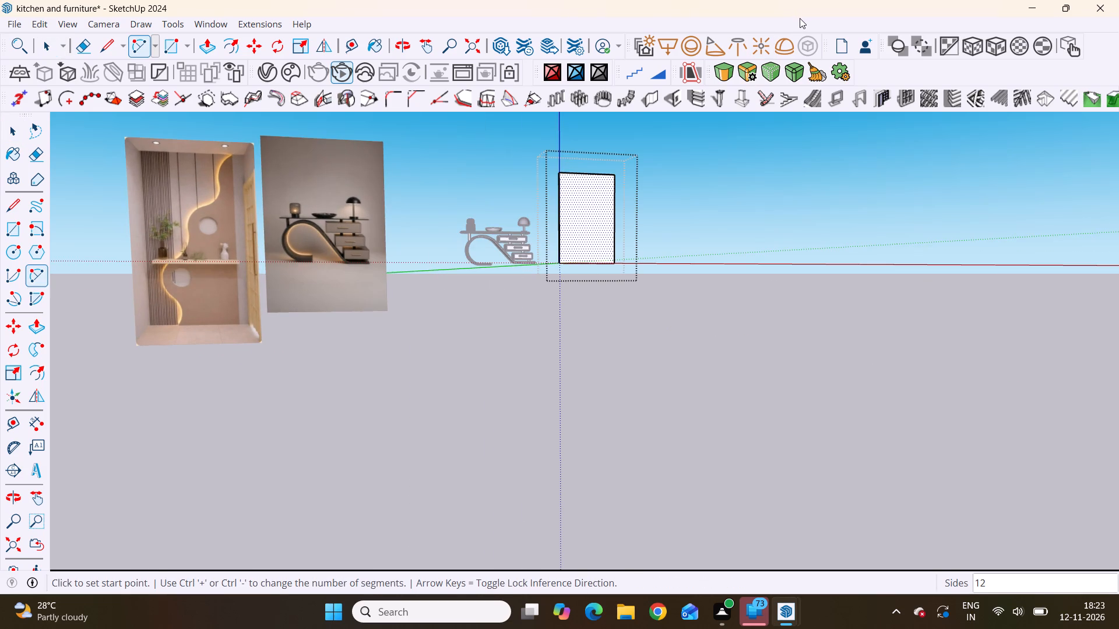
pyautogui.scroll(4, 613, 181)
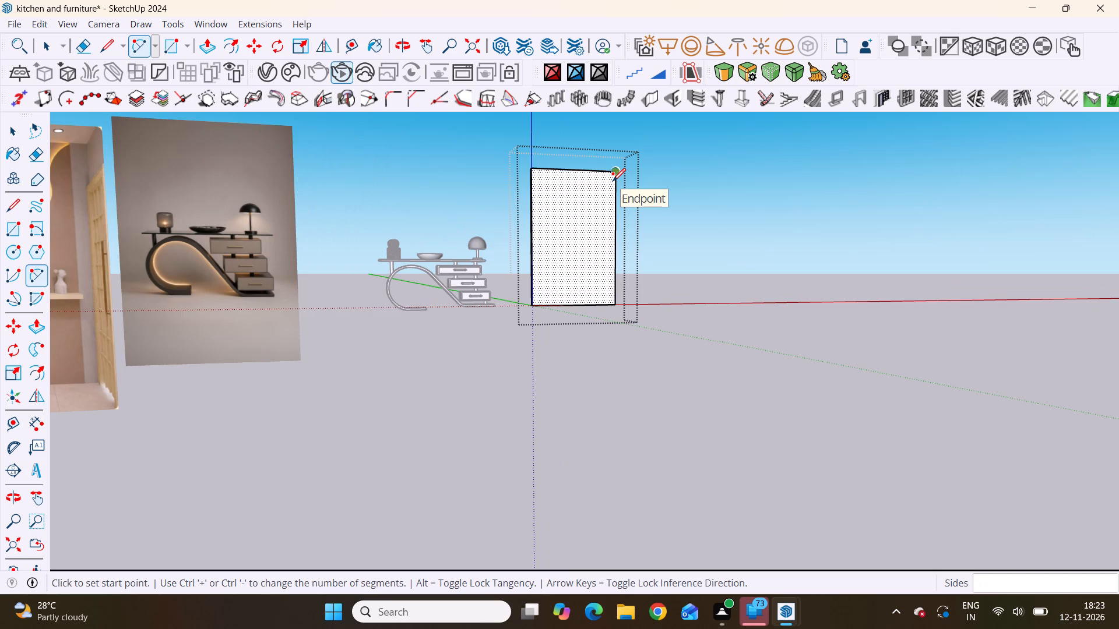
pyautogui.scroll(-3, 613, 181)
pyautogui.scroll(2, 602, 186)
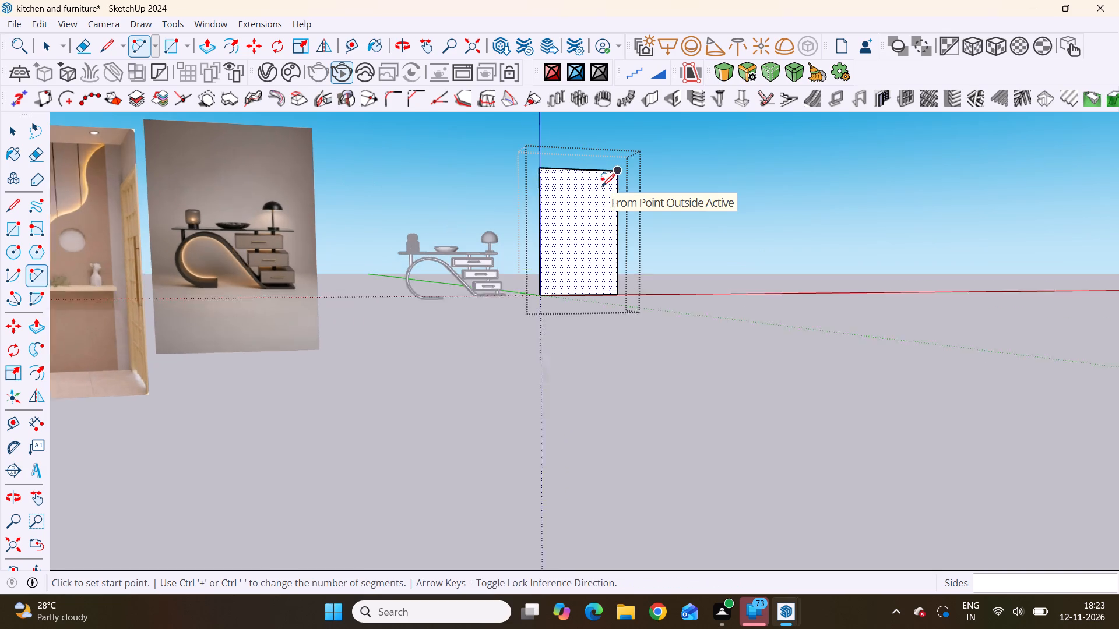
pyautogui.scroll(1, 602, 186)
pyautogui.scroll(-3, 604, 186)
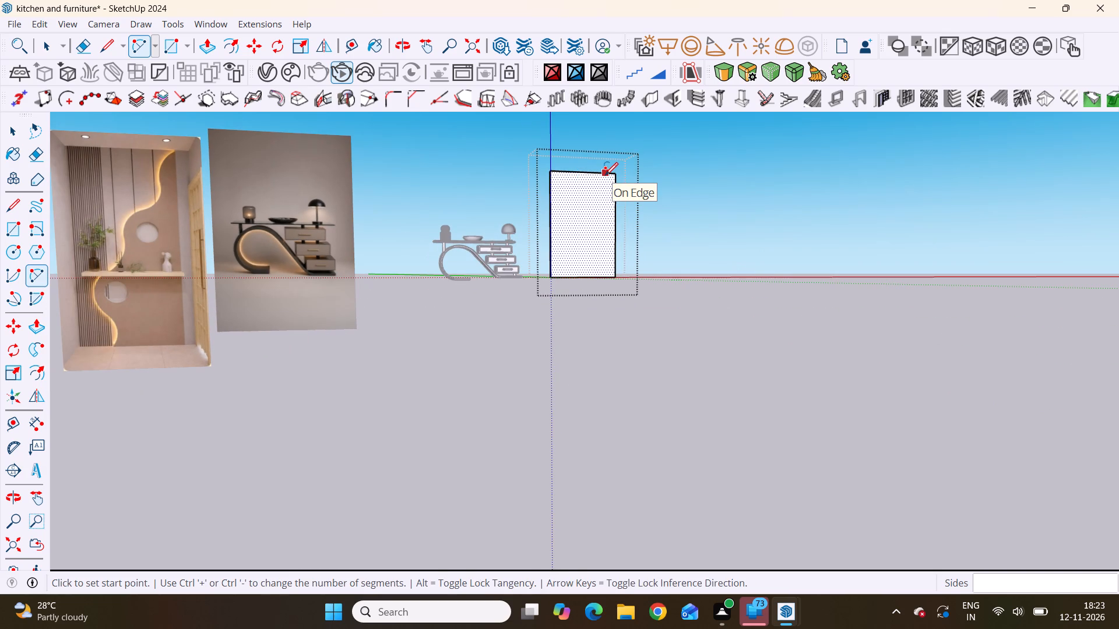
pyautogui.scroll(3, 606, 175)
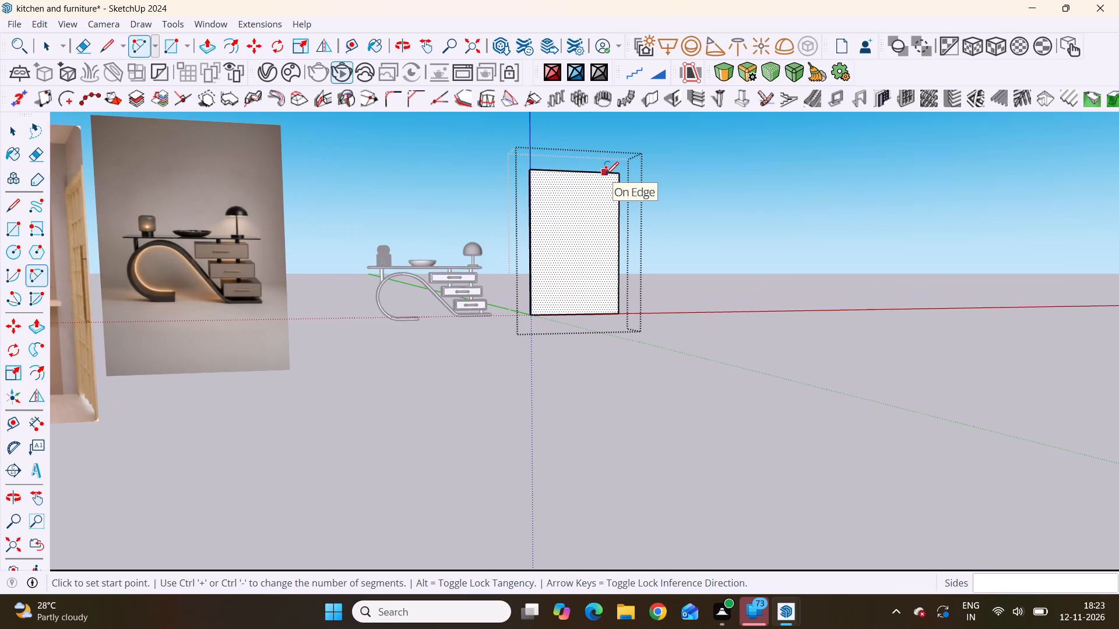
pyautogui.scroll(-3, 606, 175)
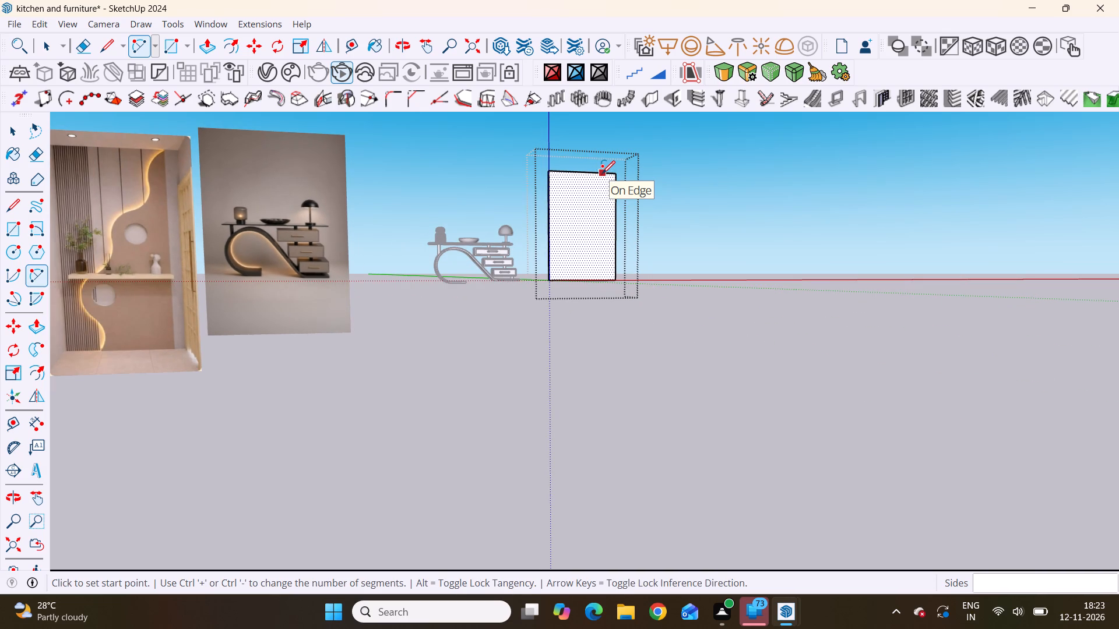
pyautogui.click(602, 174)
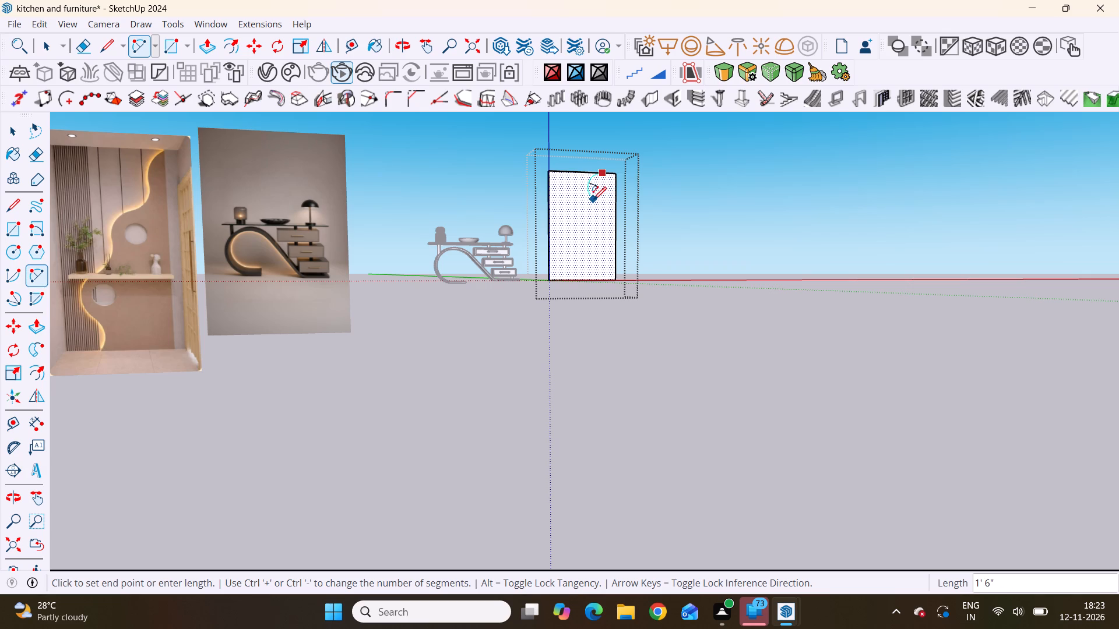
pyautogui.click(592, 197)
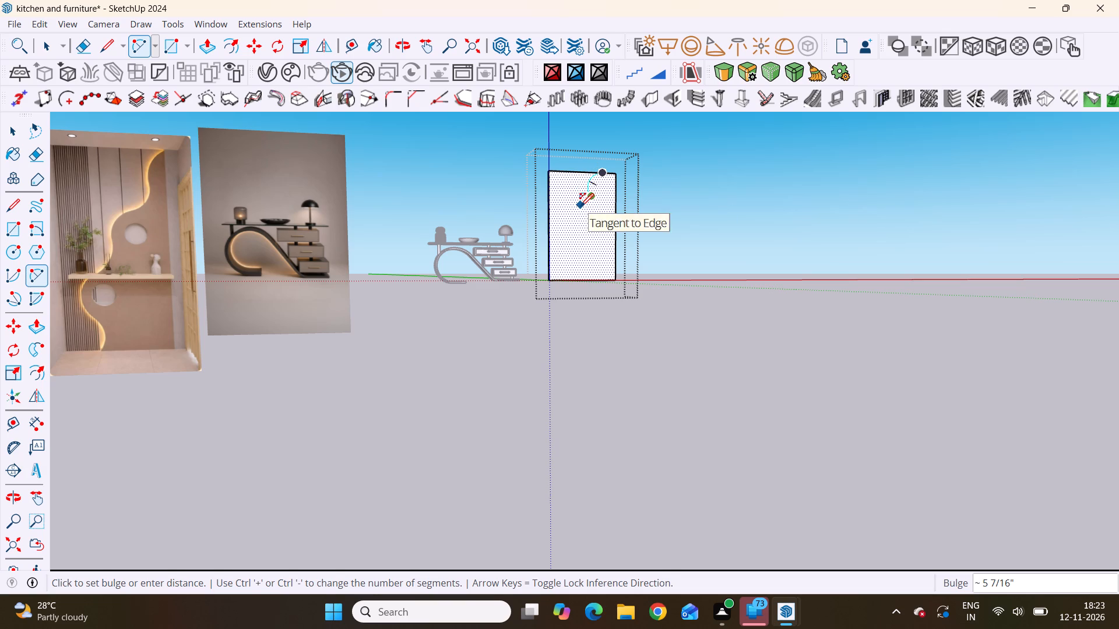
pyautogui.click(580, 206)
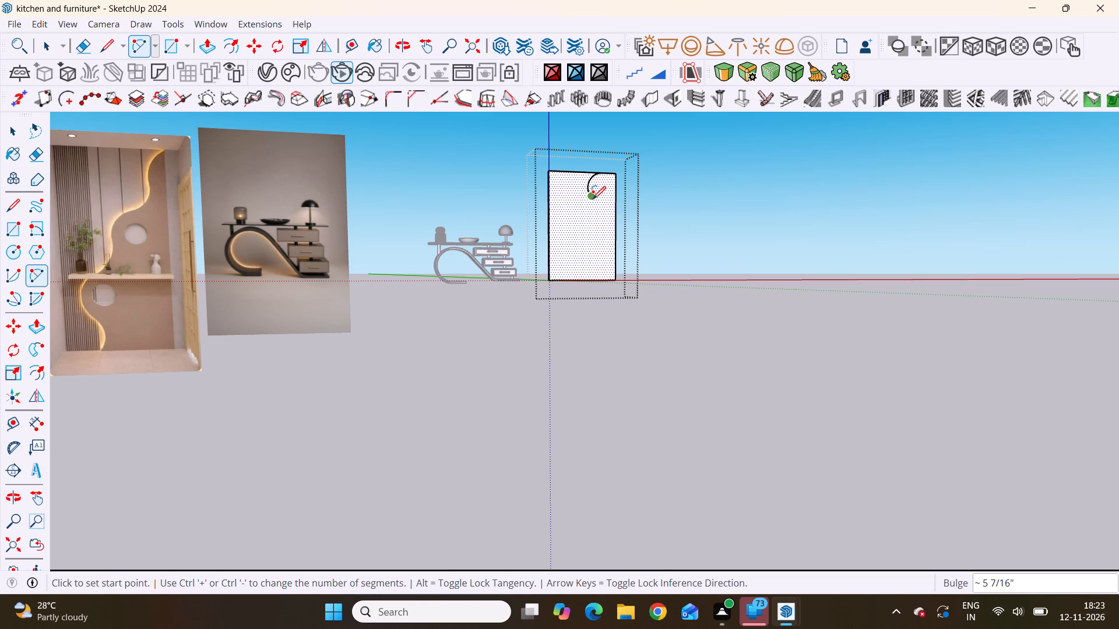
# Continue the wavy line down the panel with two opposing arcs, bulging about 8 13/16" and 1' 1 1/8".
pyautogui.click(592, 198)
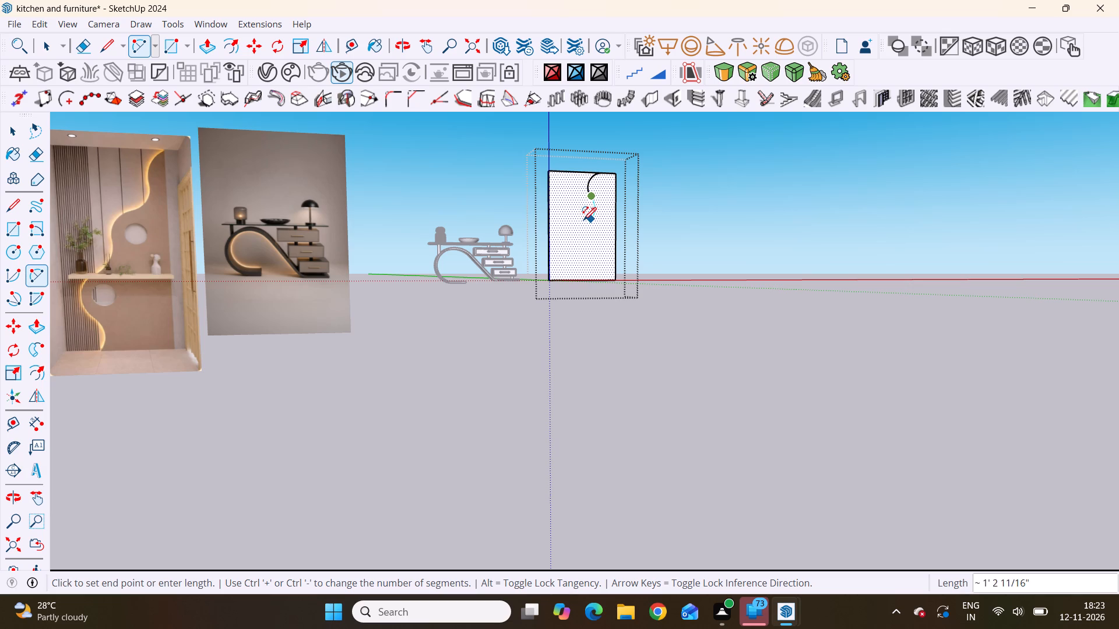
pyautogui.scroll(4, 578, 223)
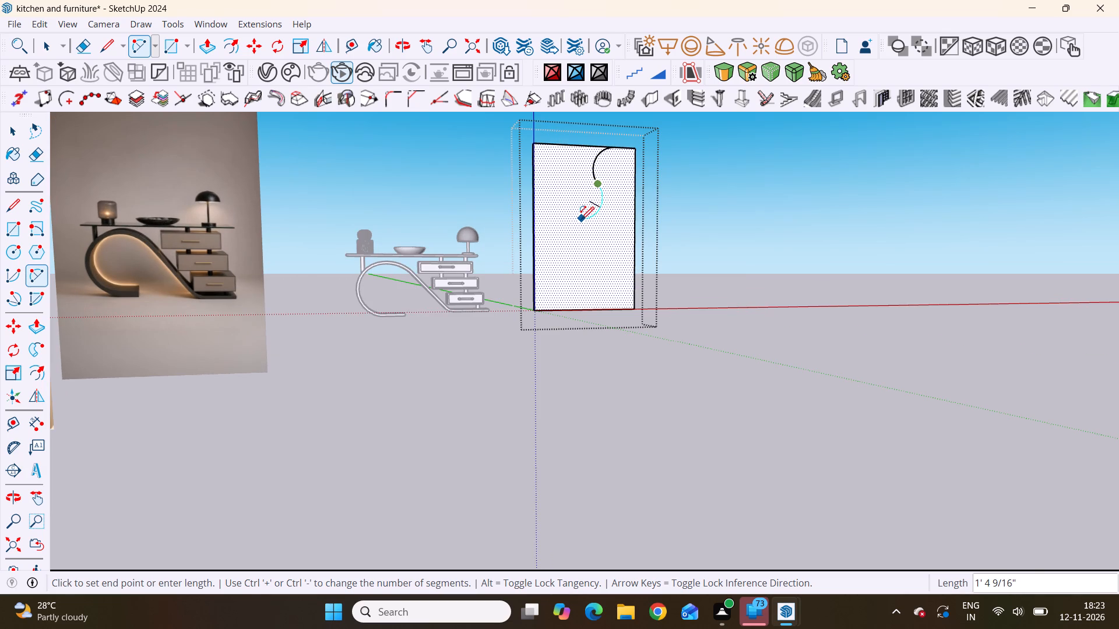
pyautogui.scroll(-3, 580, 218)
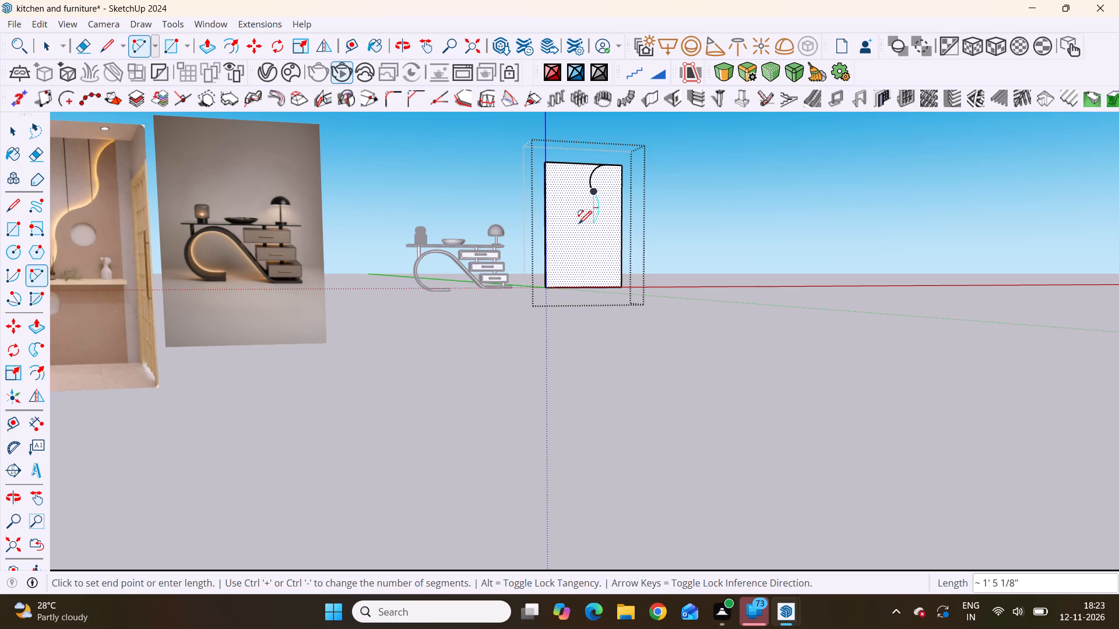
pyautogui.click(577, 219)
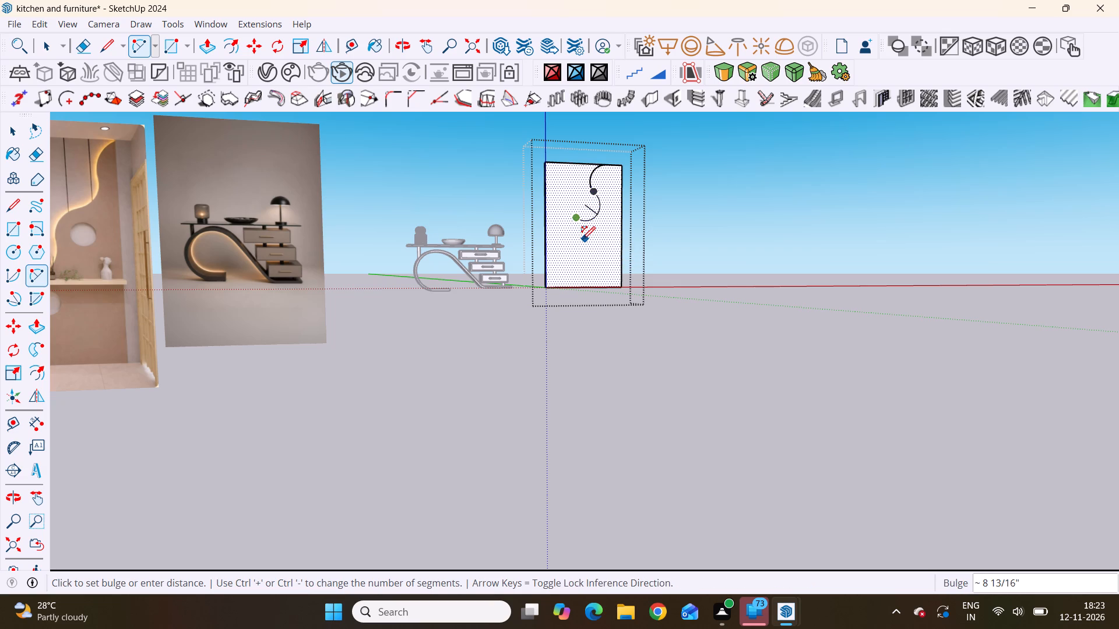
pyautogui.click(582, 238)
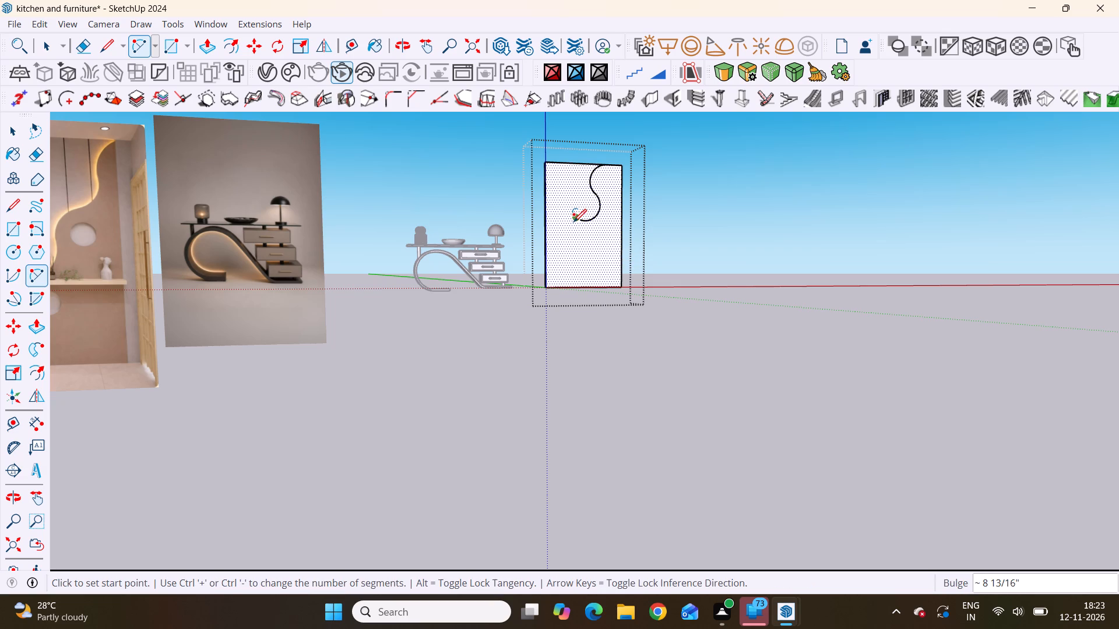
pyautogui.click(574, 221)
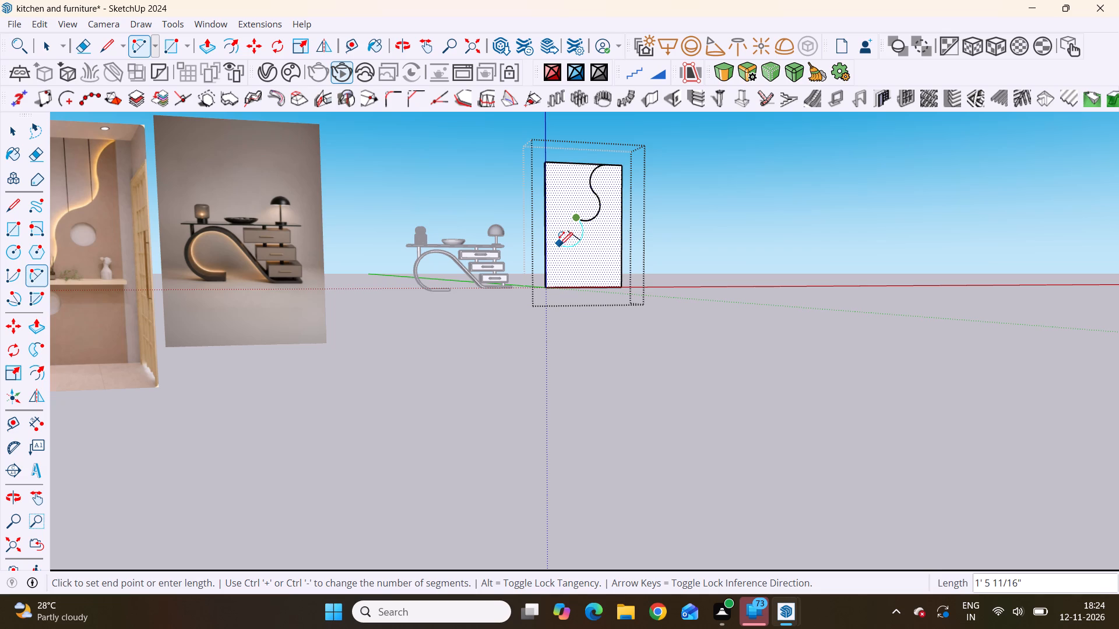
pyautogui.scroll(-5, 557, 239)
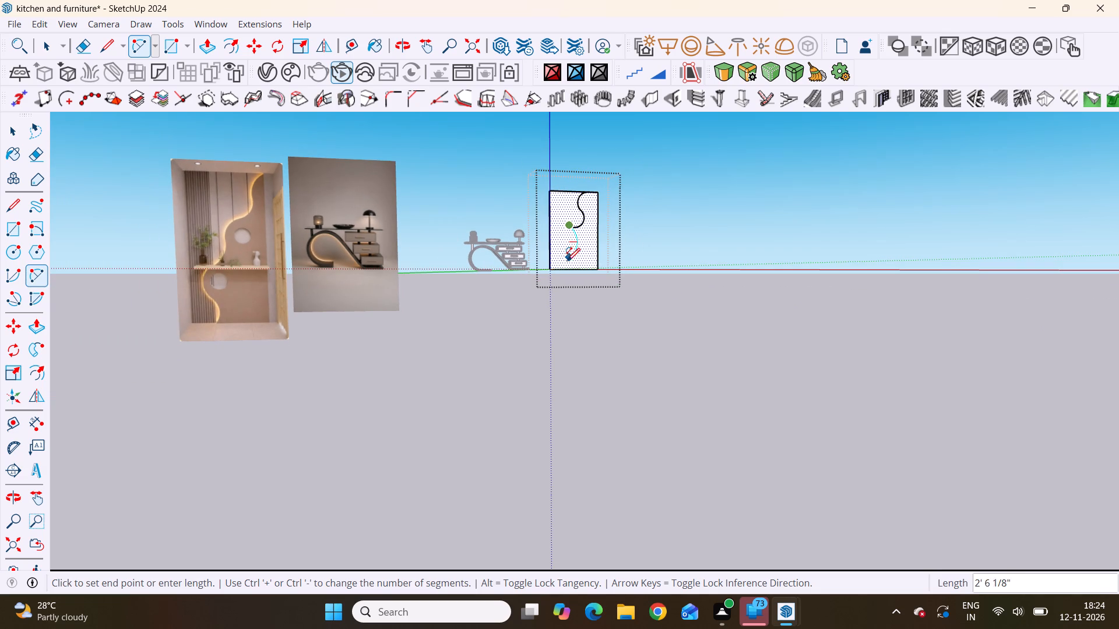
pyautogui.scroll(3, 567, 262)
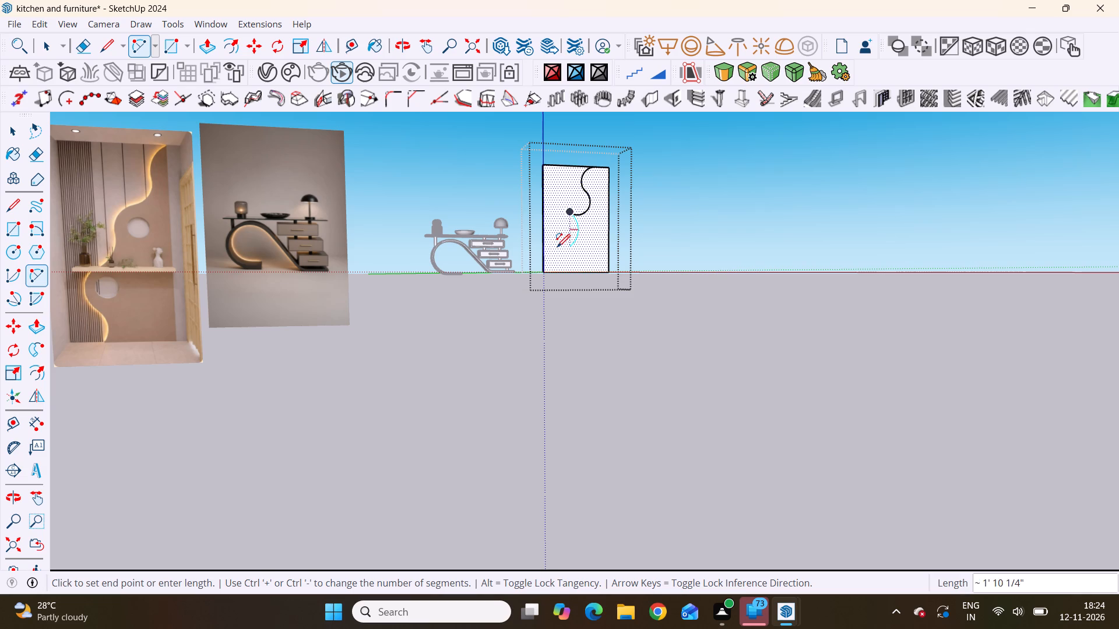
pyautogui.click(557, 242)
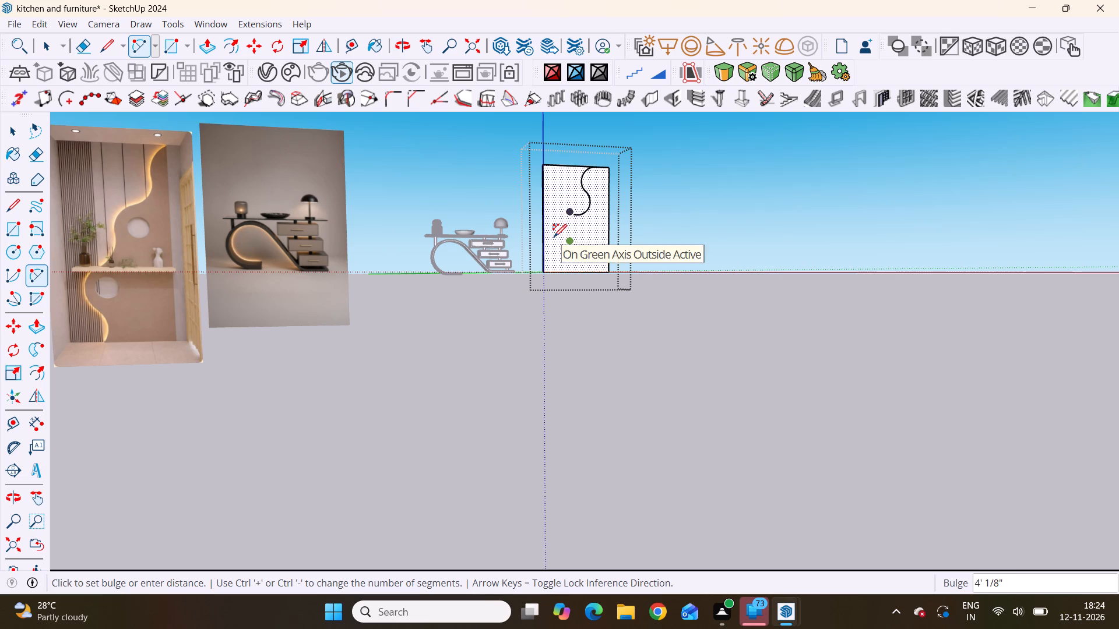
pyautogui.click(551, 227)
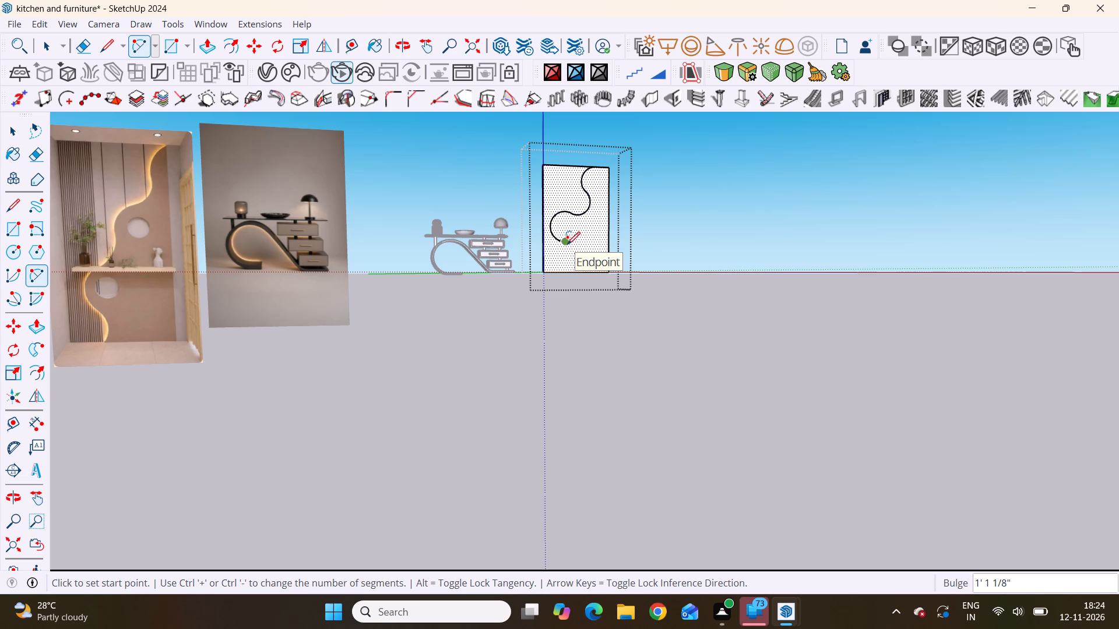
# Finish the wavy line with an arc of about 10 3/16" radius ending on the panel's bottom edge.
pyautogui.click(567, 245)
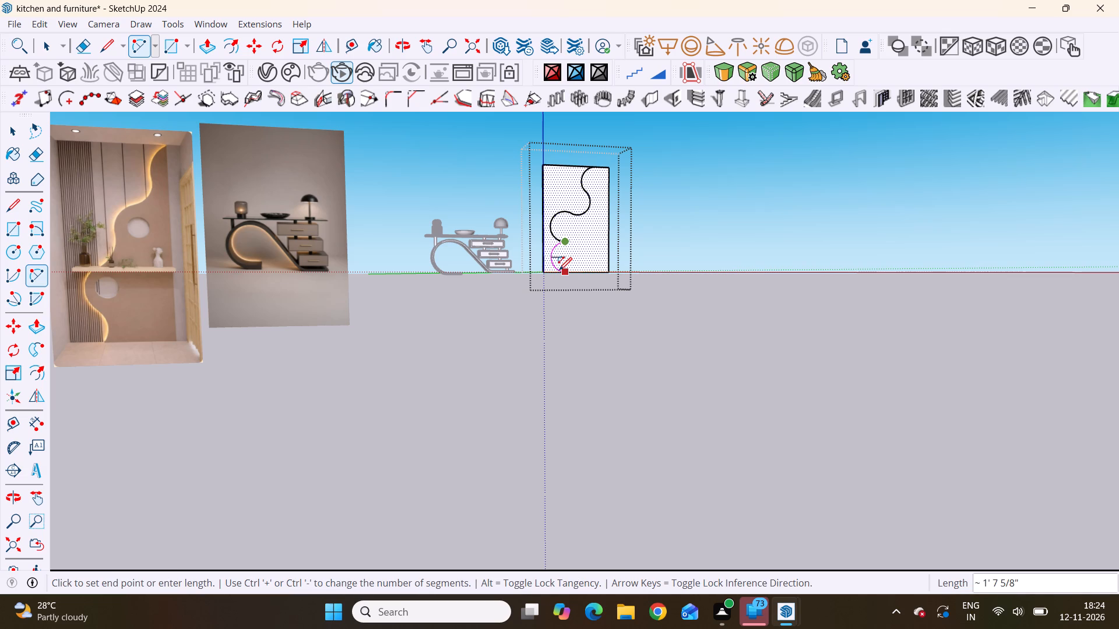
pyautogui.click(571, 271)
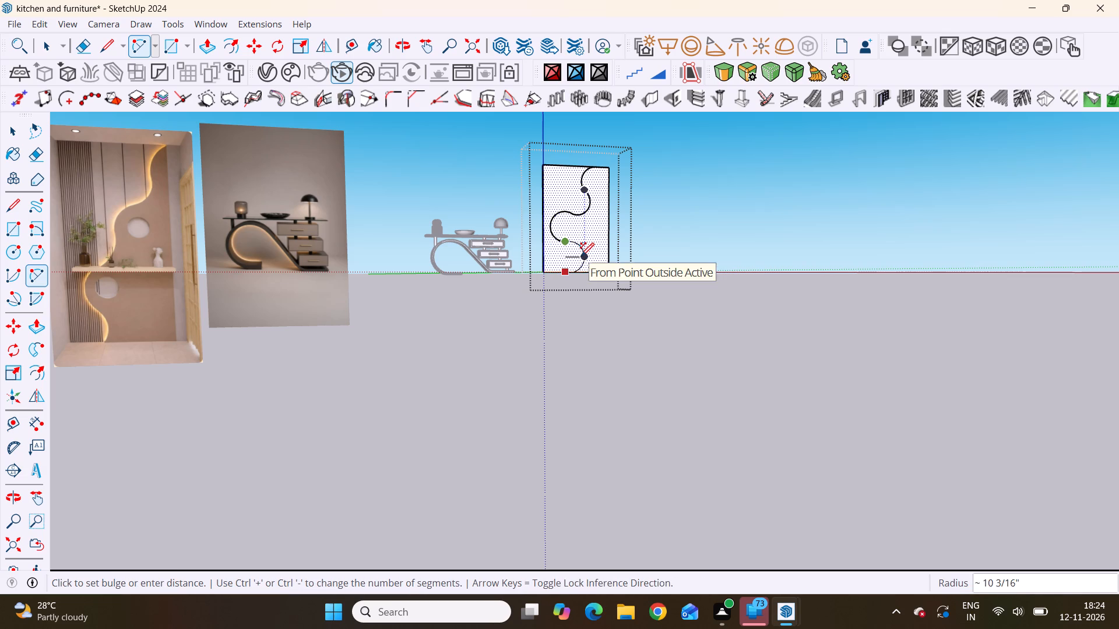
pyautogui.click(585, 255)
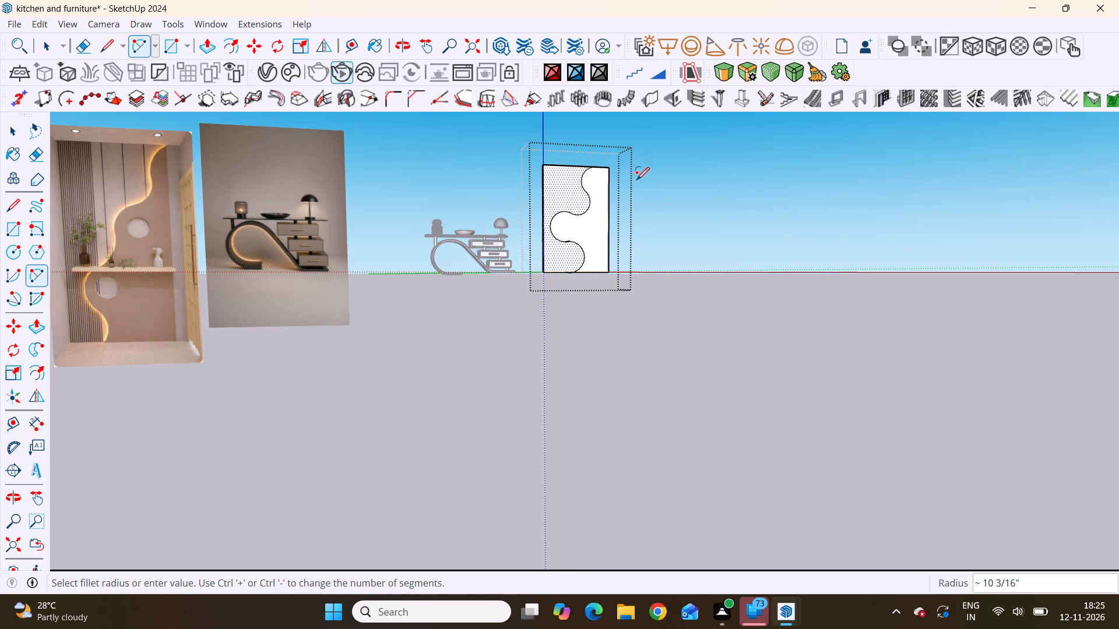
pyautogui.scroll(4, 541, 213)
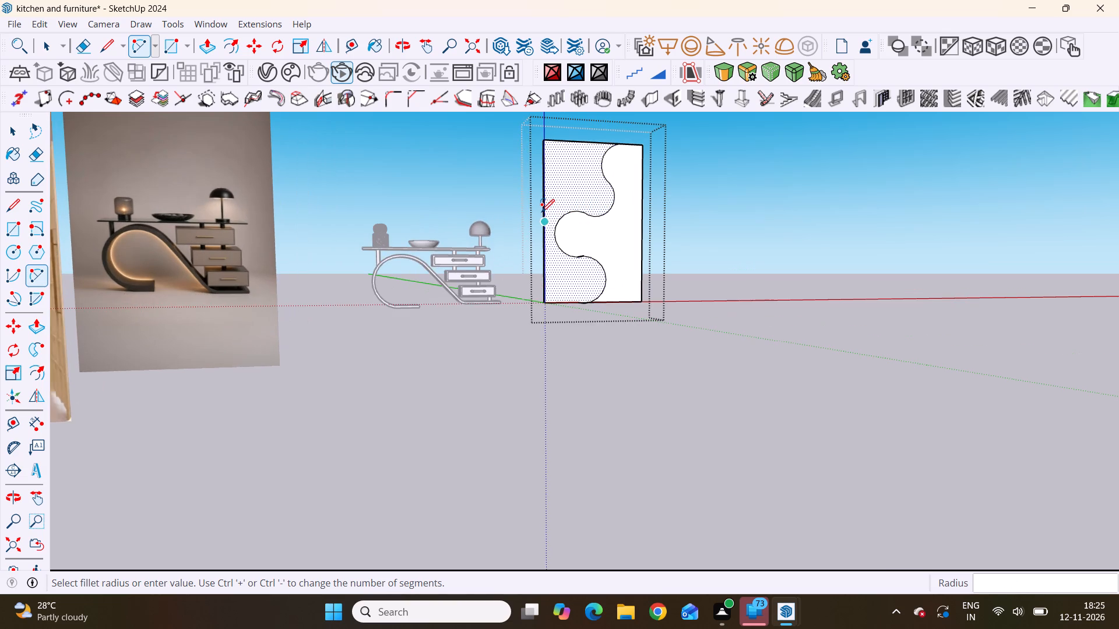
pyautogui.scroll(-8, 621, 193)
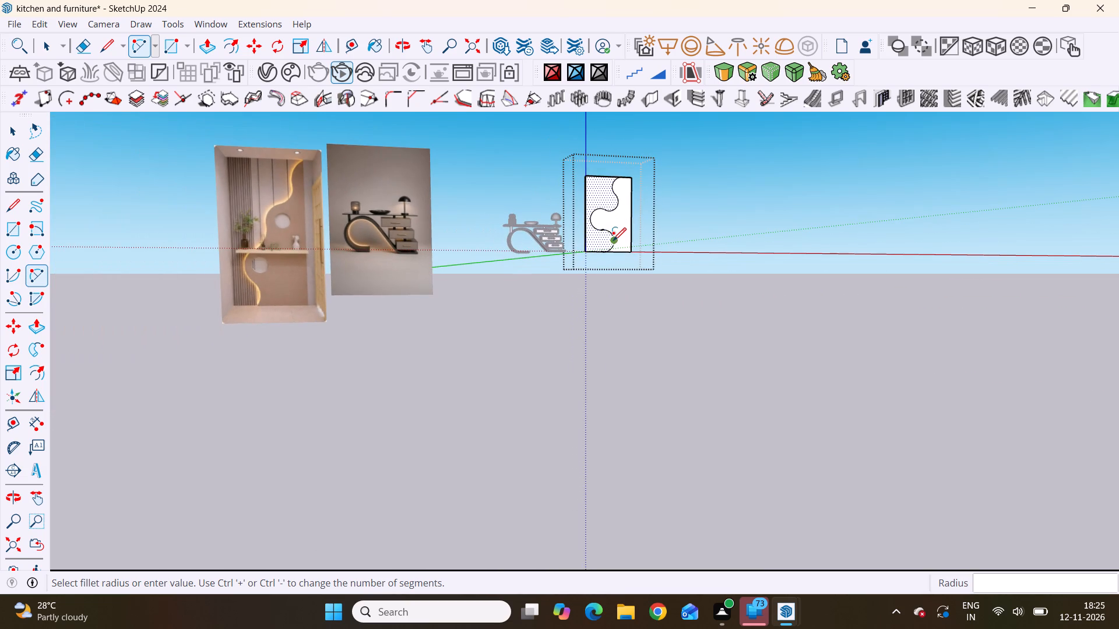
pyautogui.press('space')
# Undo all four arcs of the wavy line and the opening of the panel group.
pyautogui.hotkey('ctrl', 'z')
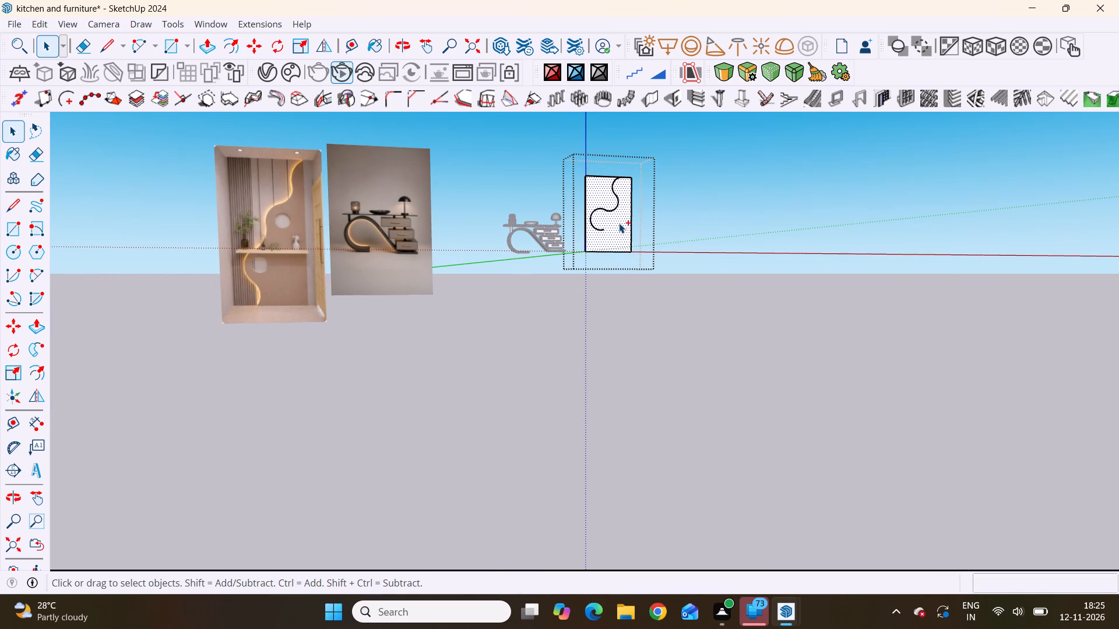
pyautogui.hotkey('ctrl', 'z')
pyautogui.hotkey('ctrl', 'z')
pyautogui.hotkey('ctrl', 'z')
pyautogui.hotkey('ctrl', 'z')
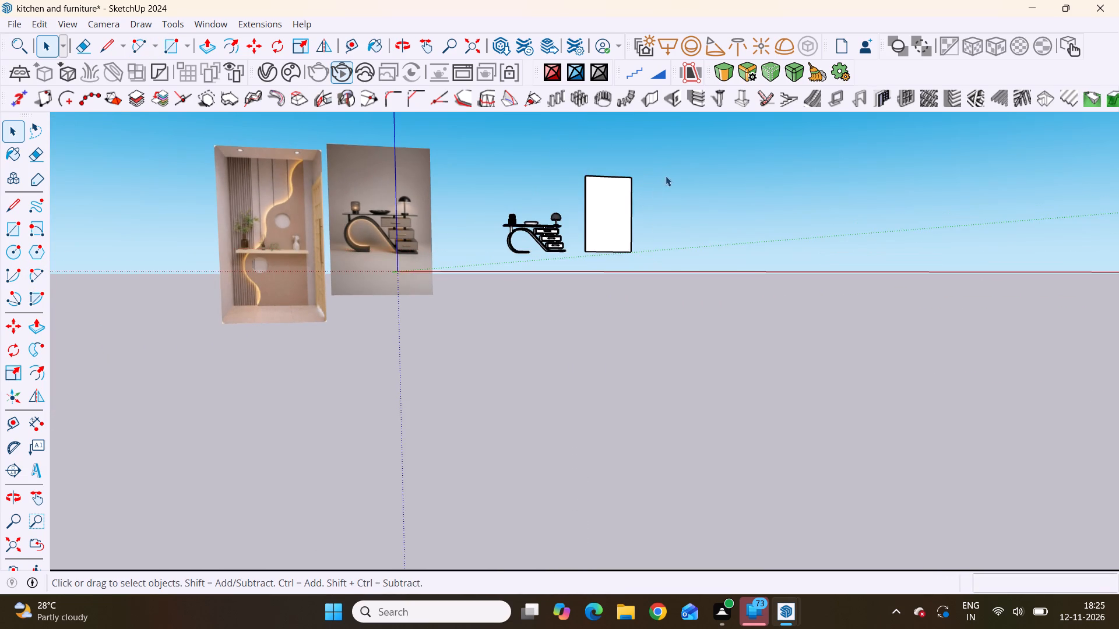
# Examine the blank back panel from different angles beside the console table and the niche reference image.
pyautogui.scroll(-2, 635, 195)
pyautogui.moveTo(651, 234); pyautogui.dragTo(586, 291, button='middle')
pyautogui.scroll(11, 562, 183)
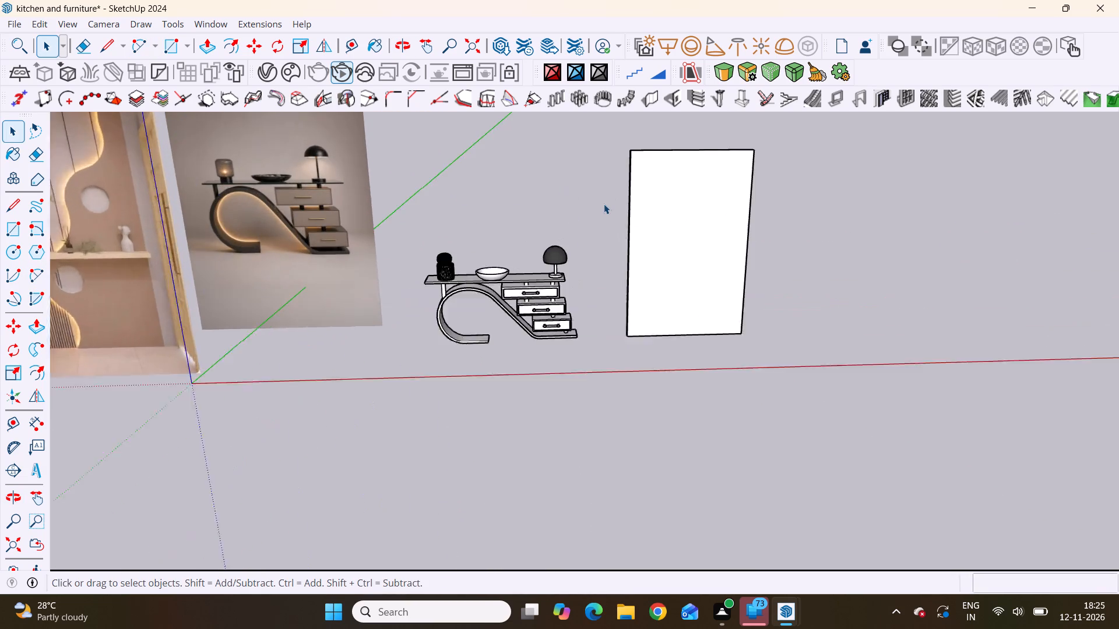
pyautogui.scroll(-4, 523, 200)
pyautogui.middleClick(697, 262)
pyautogui.moveTo(683, 254); pyautogui.dragTo(656, 189, button='middle')
pyautogui.scroll(2, 652, 188)
pyautogui.middleClick(659, 190)
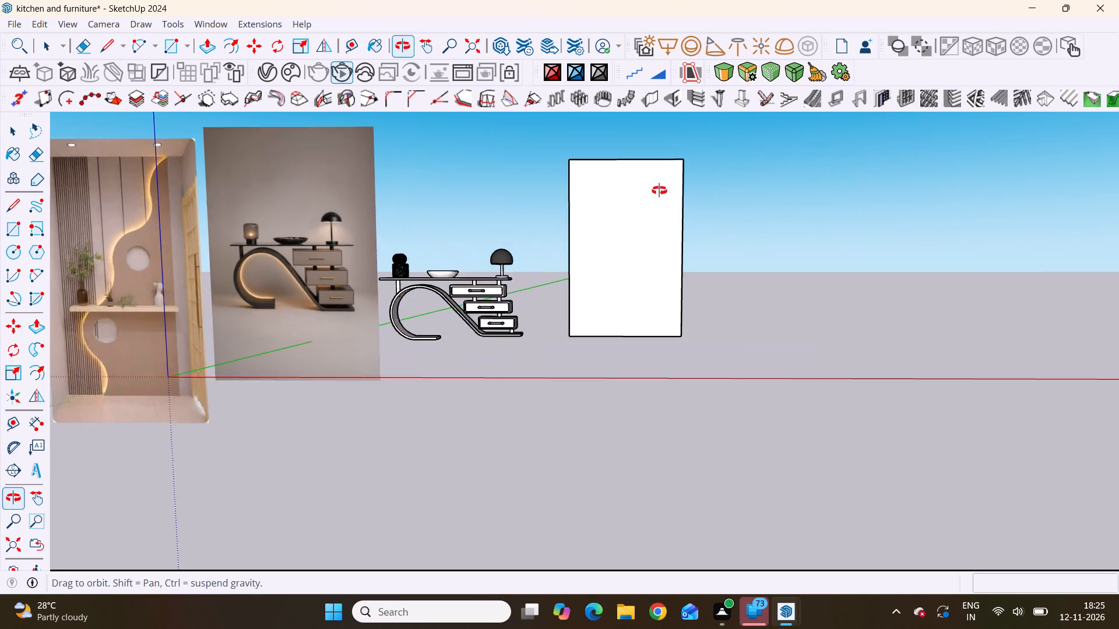
pyautogui.scroll(3, 659, 190)
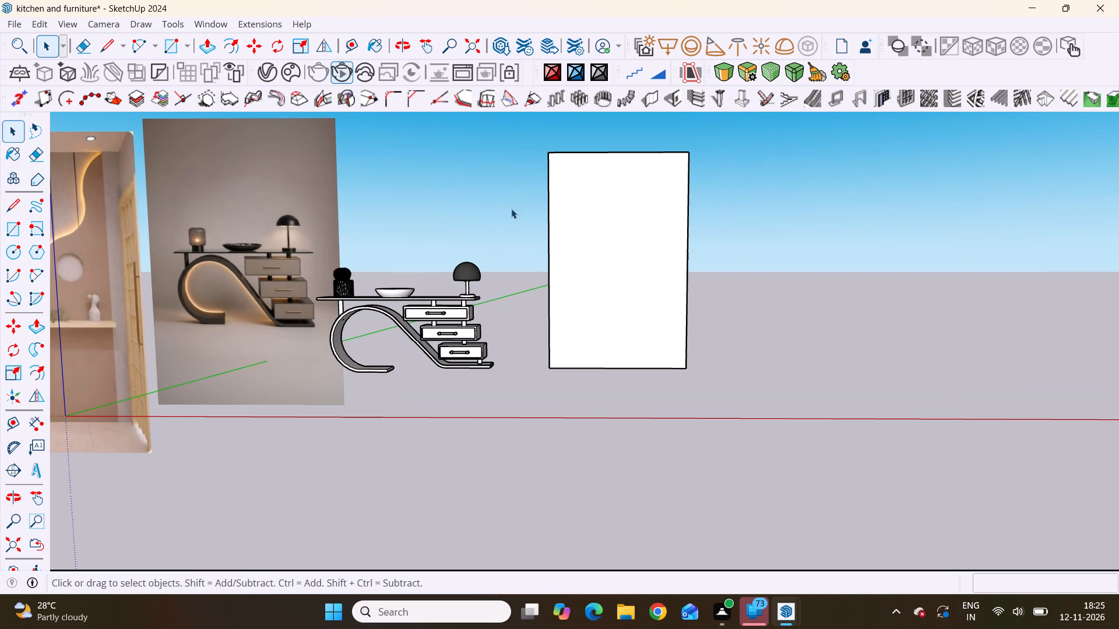
# Open the back panel group and pull its right side face outward by about 1' 9 11/16".
pyautogui.click(593, 197)
pyautogui.moveTo(654, 195); pyautogui.dragTo(666, 261, button='middle')
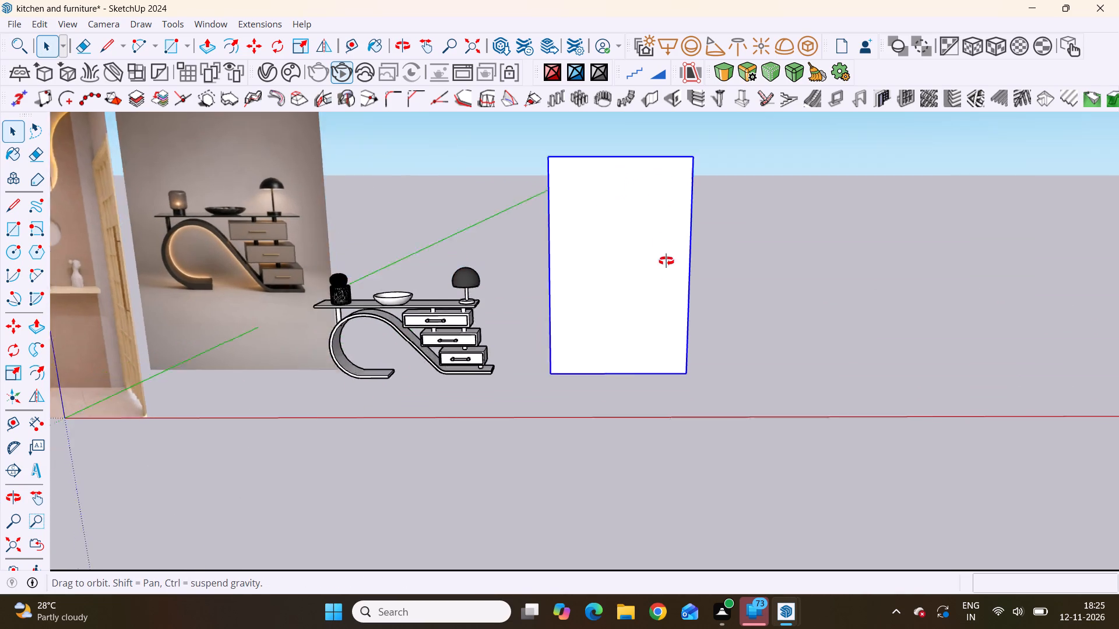
pyautogui.moveTo(666, 261); pyautogui.dragTo(652, 408, button='middle')
pyautogui.scroll(4, 580, 193)
pyautogui.scroll(-5, 562, 178)
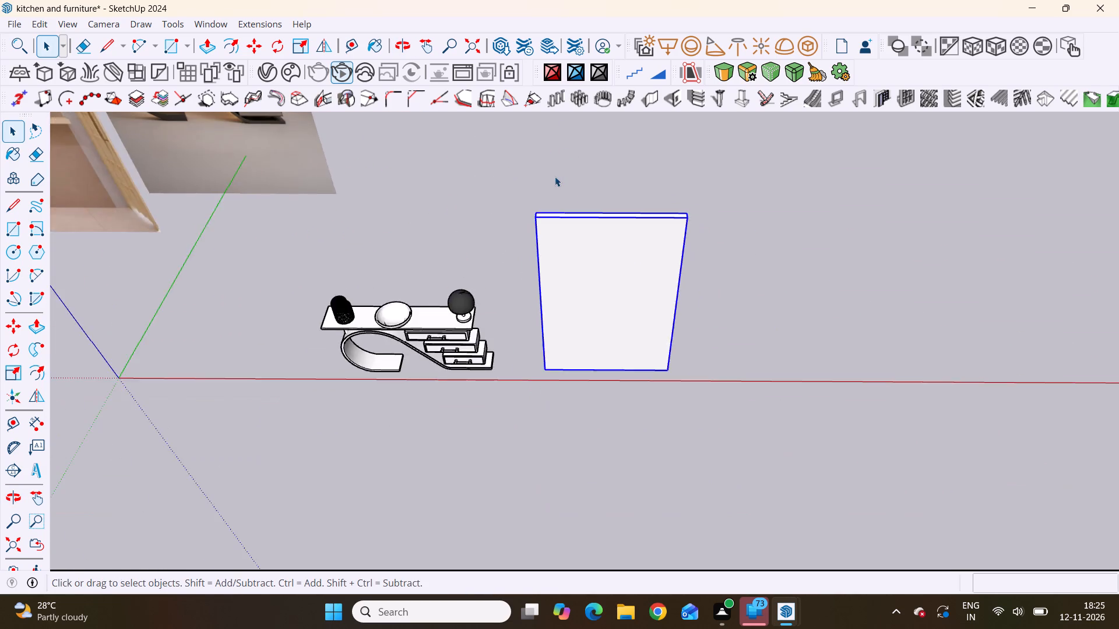
pyautogui.scroll(-4, 555, 176)
pyautogui.middleClick(610, 204)
pyautogui.moveTo(583, 200); pyautogui.dragTo(342, 129, button='middle')
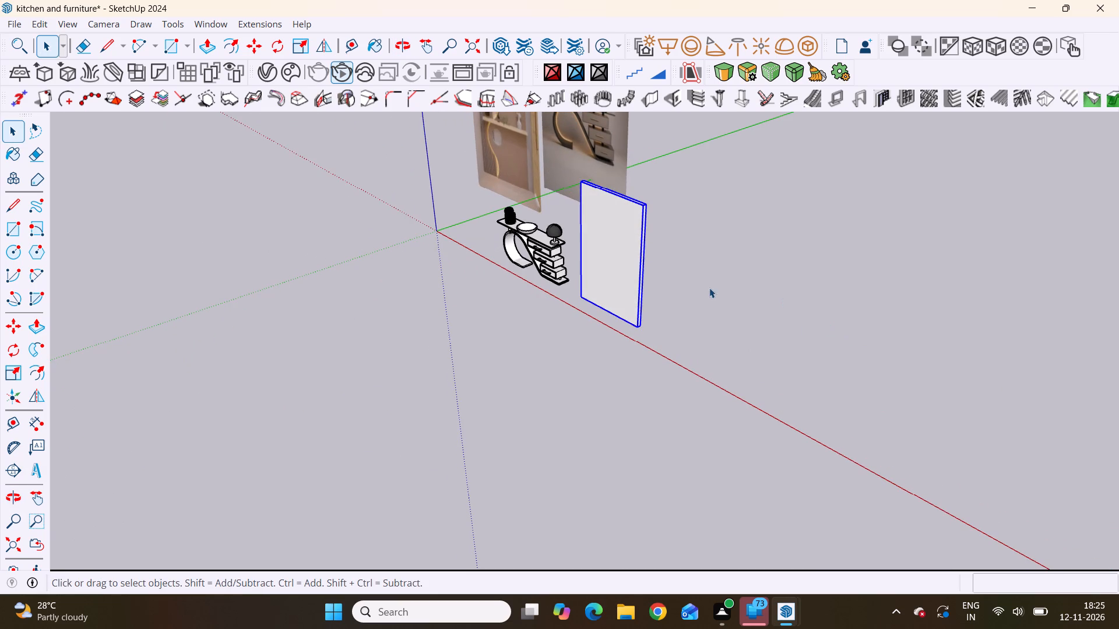
pyautogui.scroll(4, 672, 275)
pyautogui.scroll(7, 626, 264)
pyautogui.click(582, 254)
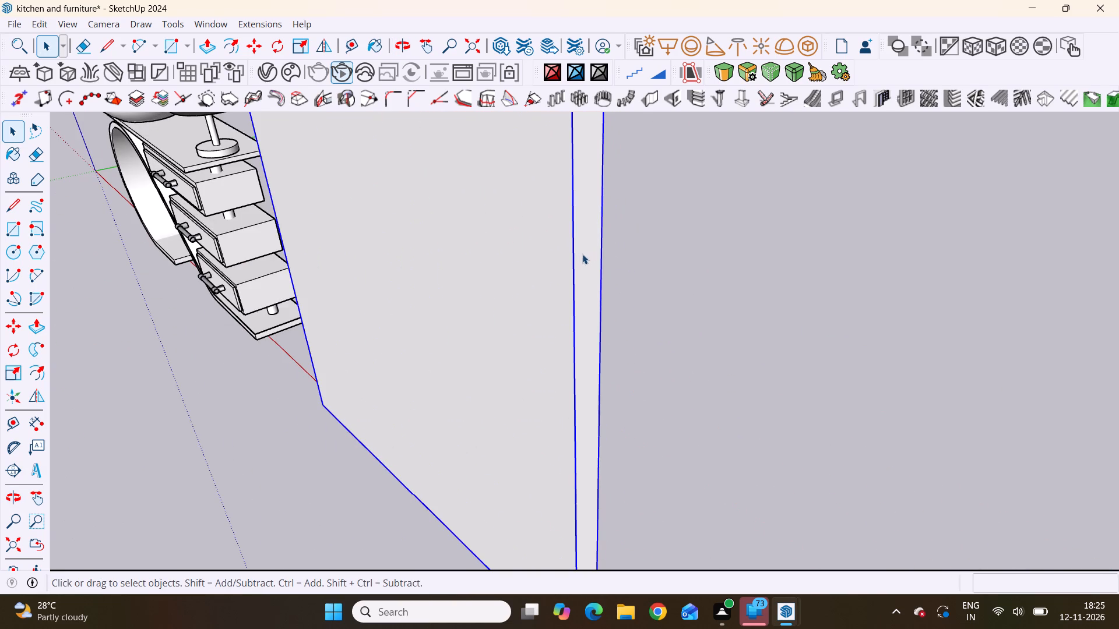
pyautogui.click(582, 253)
pyautogui.click(582, 252)
pyautogui.click(582, 252)
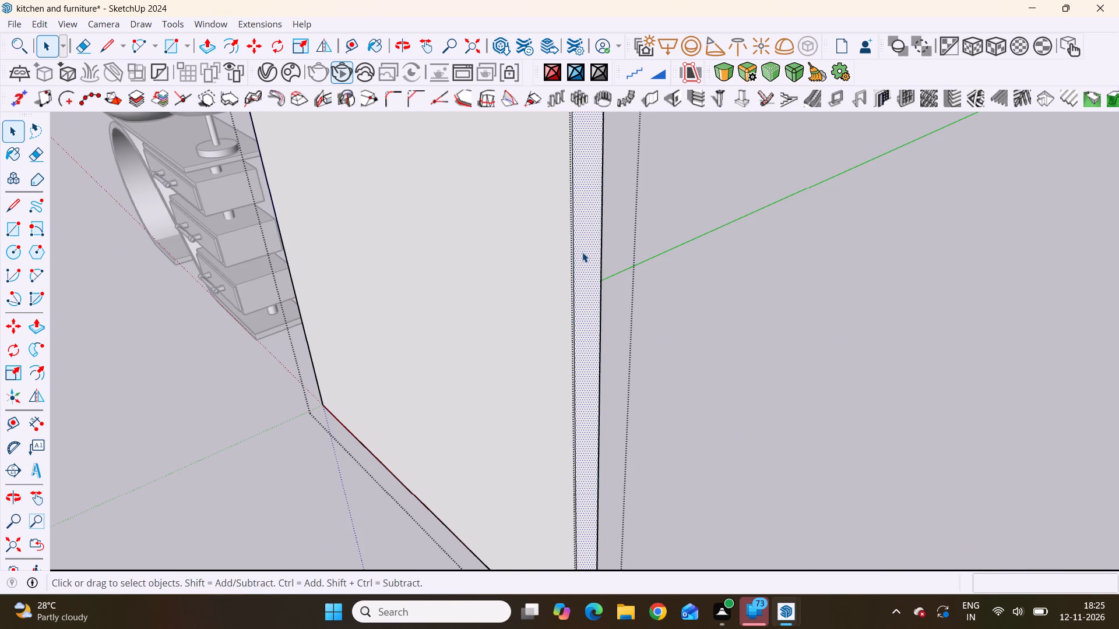
pyautogui.press('p')
pyautogui.click(582, 250)
pyautogui.scroll(-15, 682, 288)
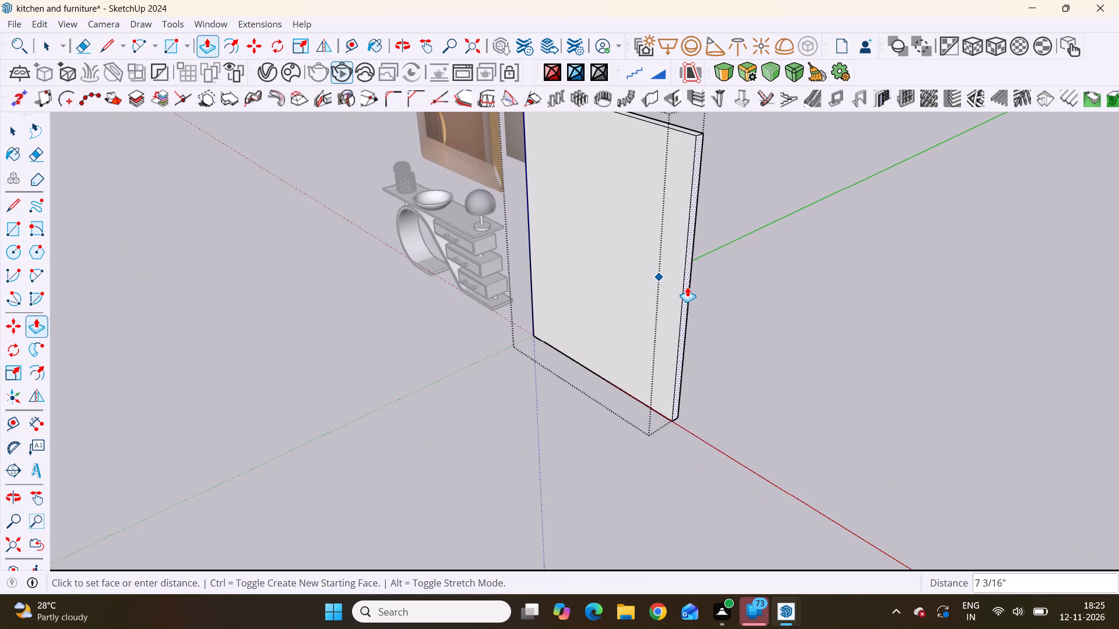
pyautogui.click(738, 319)
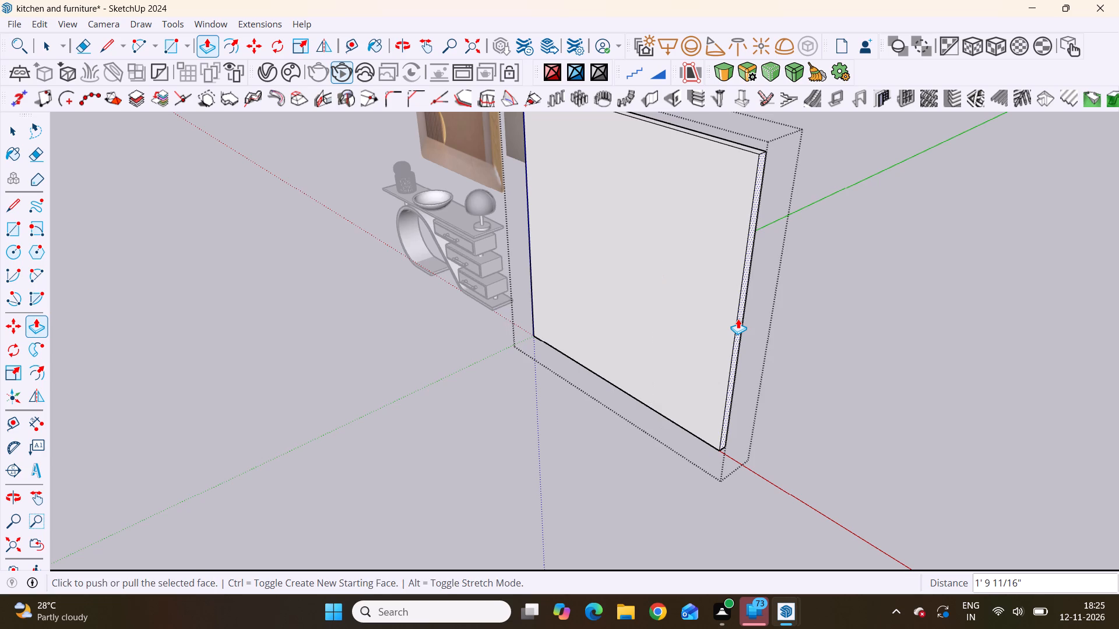
# Pull the back panel's top face upward by about 2' 8" to make the panel taller.
pyautogui.scroll(-5, 670, 322)
pyautogui.scroll(-3, 596, 320)
pyautogui.moveTo(592, 328); pyautogui.dragTo(791, 488, button='middle')
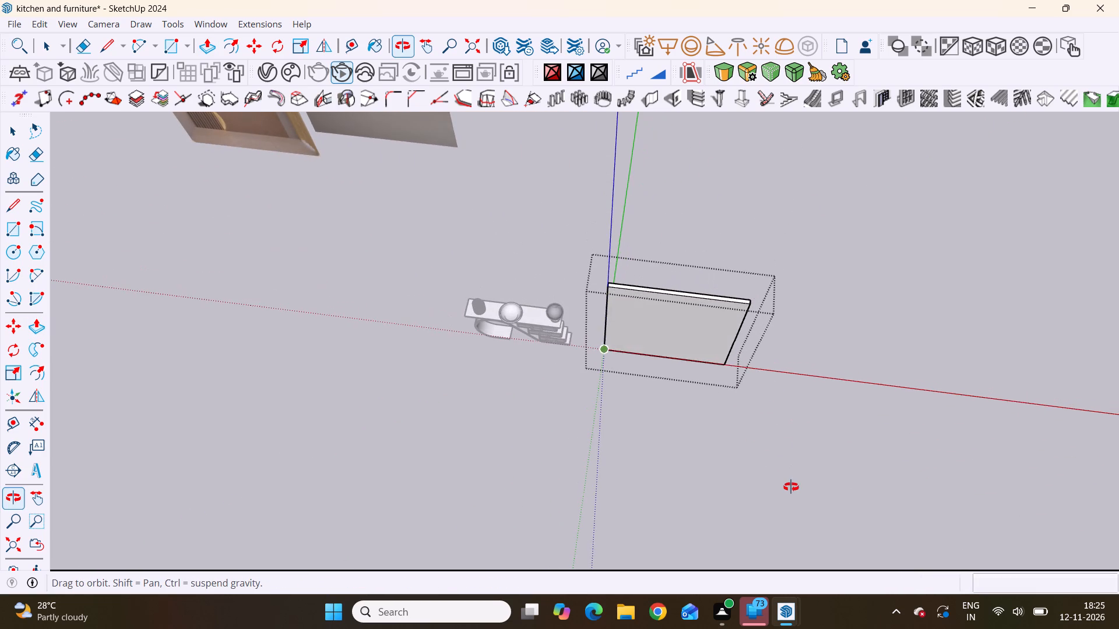
pyautogui.scroll(20, 734, 310)
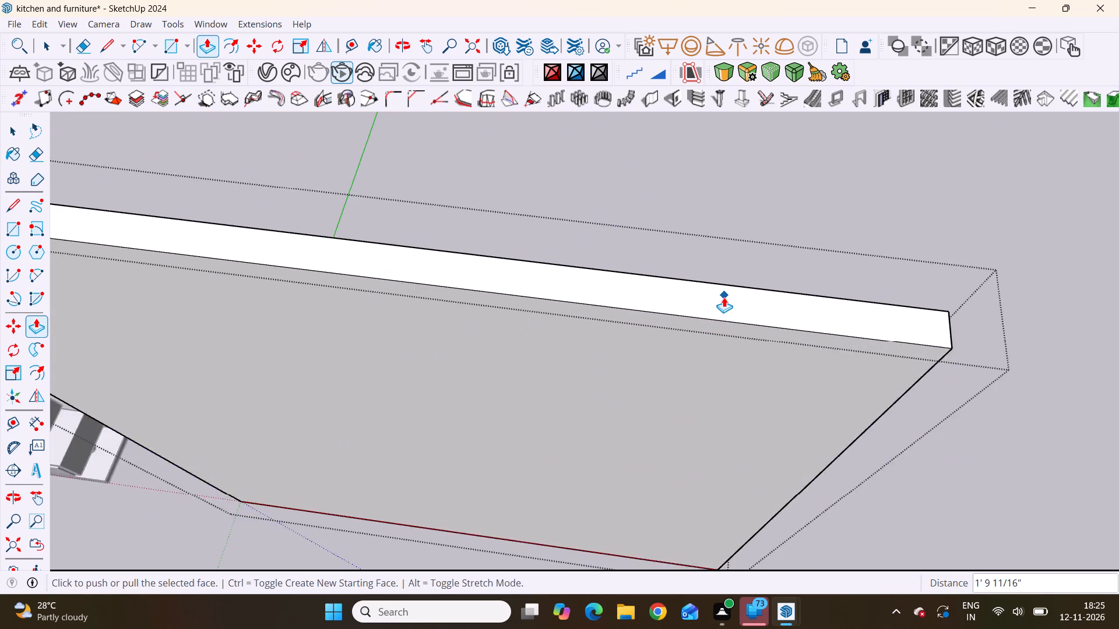
pyautogui.scroll(7, 724, 297)
pyautogui.press('space')
pyautogui.click(724, 302)
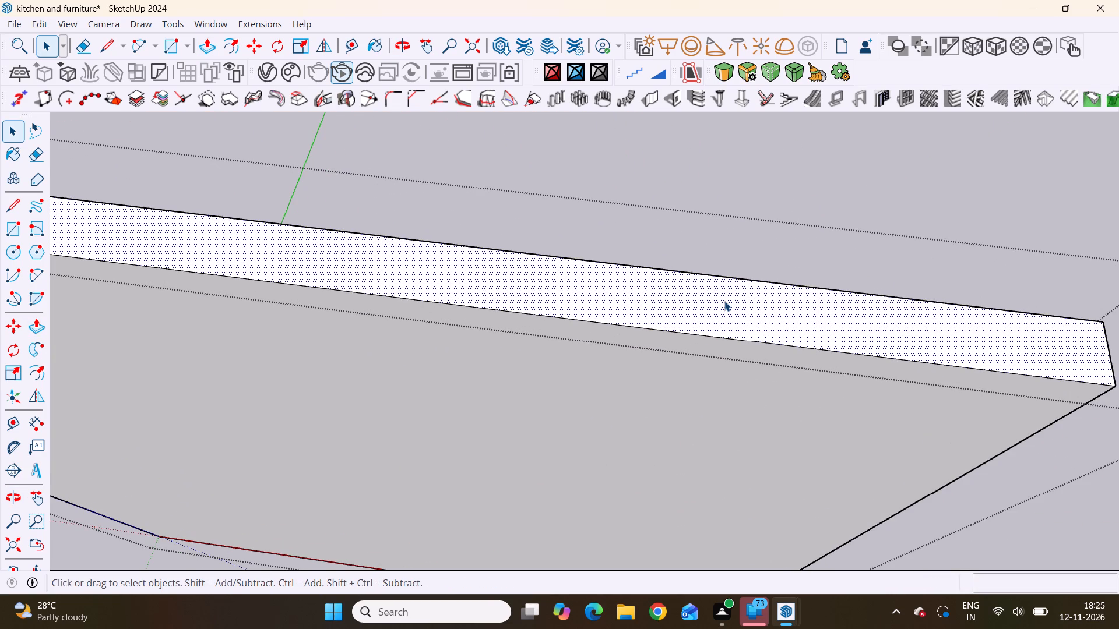
pyautogui.press('p')
pyautogui.click(725, 299)
pyautogui.scroll(-4, 719, 246)
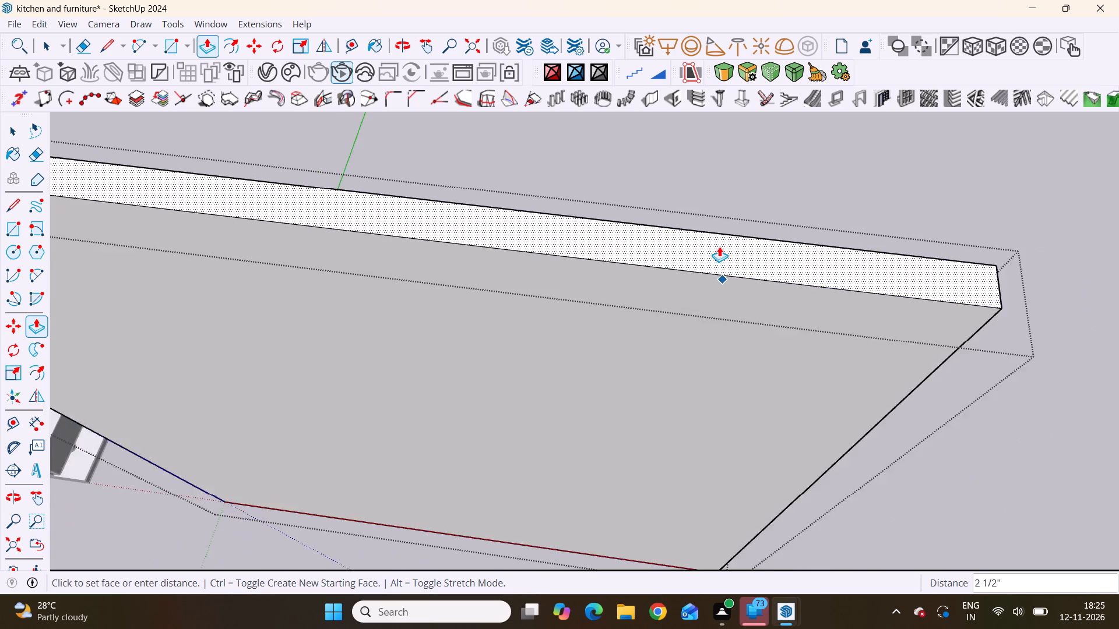
pyautogui.scroll(-20, 719, 246)
pyautogui.scroll(-8, 719, 246)
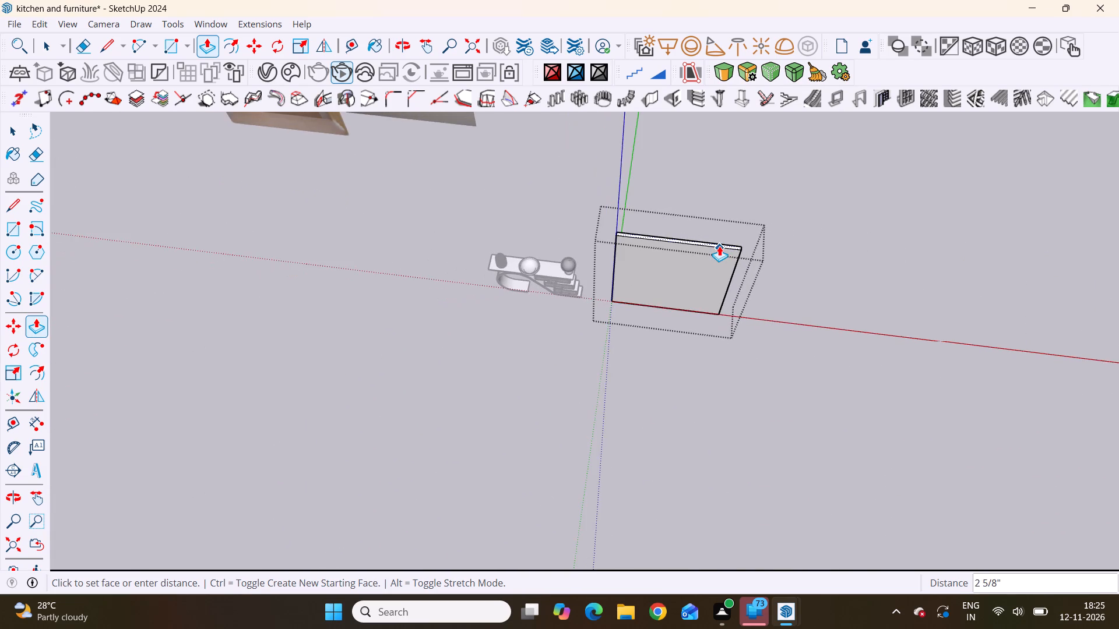
pyautogui.moveTo(719, 246); pyautogui.dragTo(756, 90, button='middle')
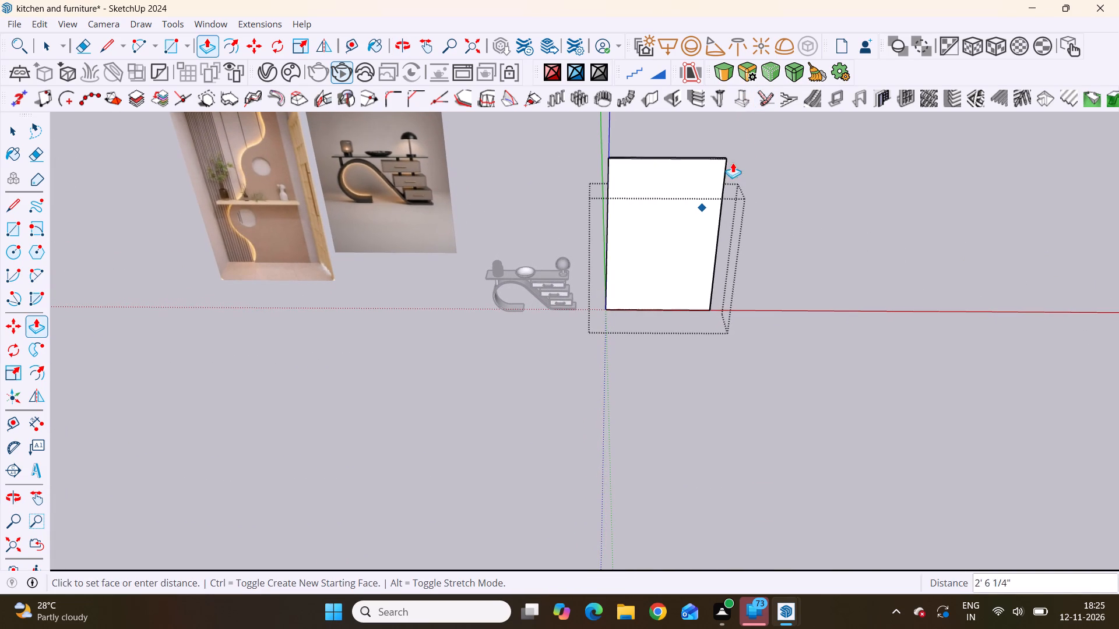
pyautogui.scroll(3, 698, 189)
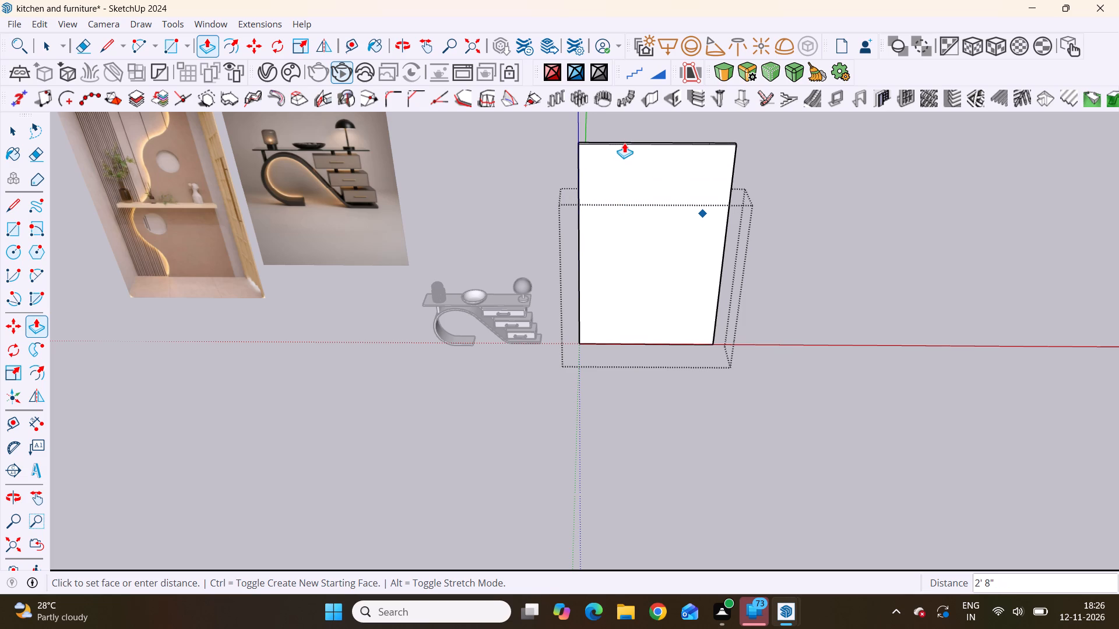
pyautogui.click(623, 141)
pyautogui.press('space')
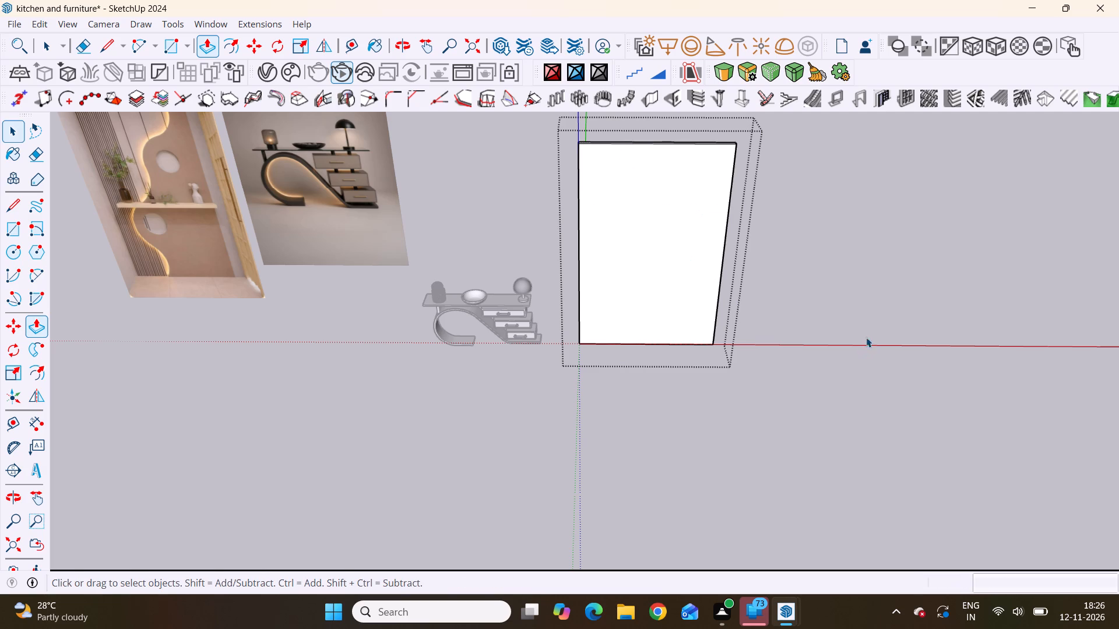
# Widen the back panel further by pulling its right side face outward about 1' 4 7/8".
pyautogui.scroll(-7, 560, 270)
pyautogui.moveTo(591, 221); pyautogui.dragTo(600, 121, button='middle')
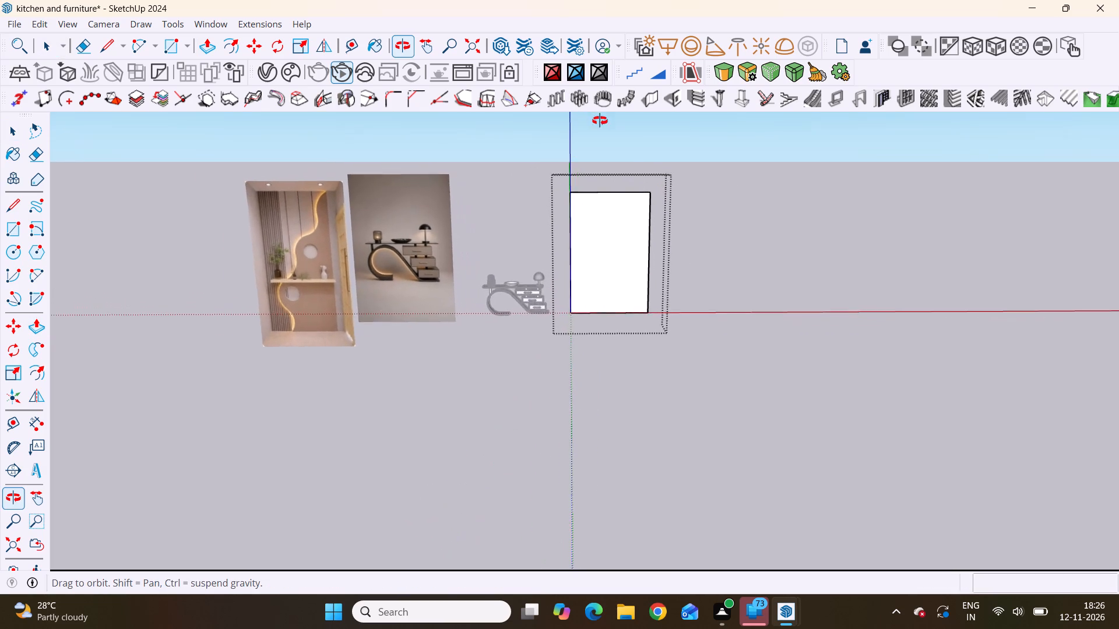
pyautogui.moveTo(600, 121); pyautogui.dragTo(601, 121, button='middle')
pyautogui.scroll(1, 600, 121)
pyautogui.scroll(1, 618, 218)
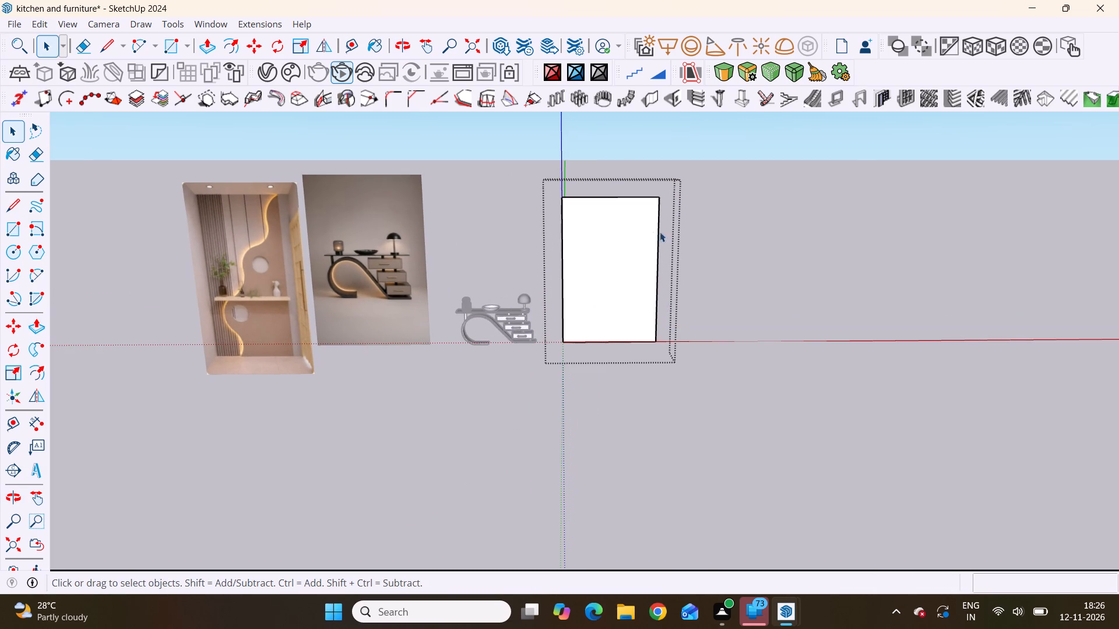
pyautogui.moveTo(532, 261); pyautogui.dragTo(433, 271, button='middle')
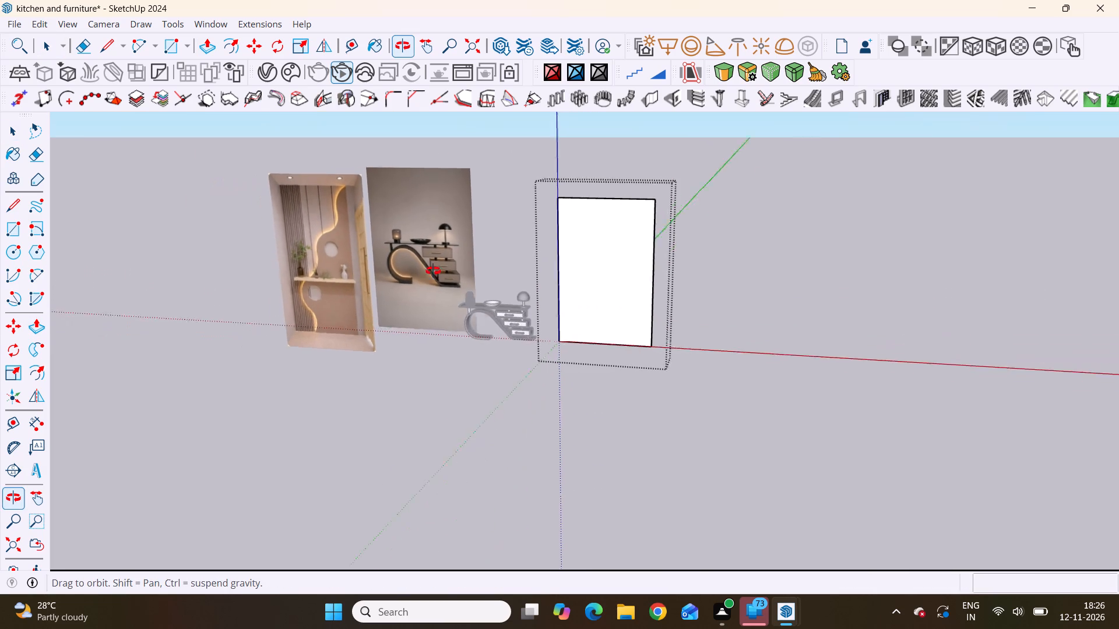
pyautogui.moveTo(433, 271); pyautogui.dragTo(279, 268, button='middle')
pyautogui.scroll(8, 650, 299)
pyautogui.scroll(3, 599, 301)
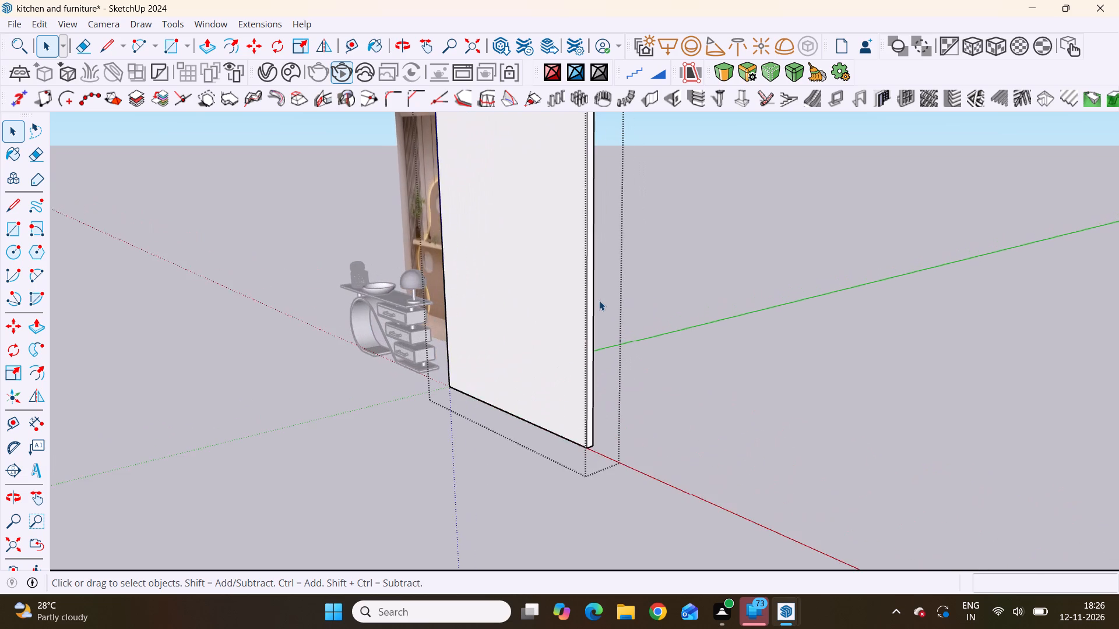
pyautogui.scroll(2, 599, 301)
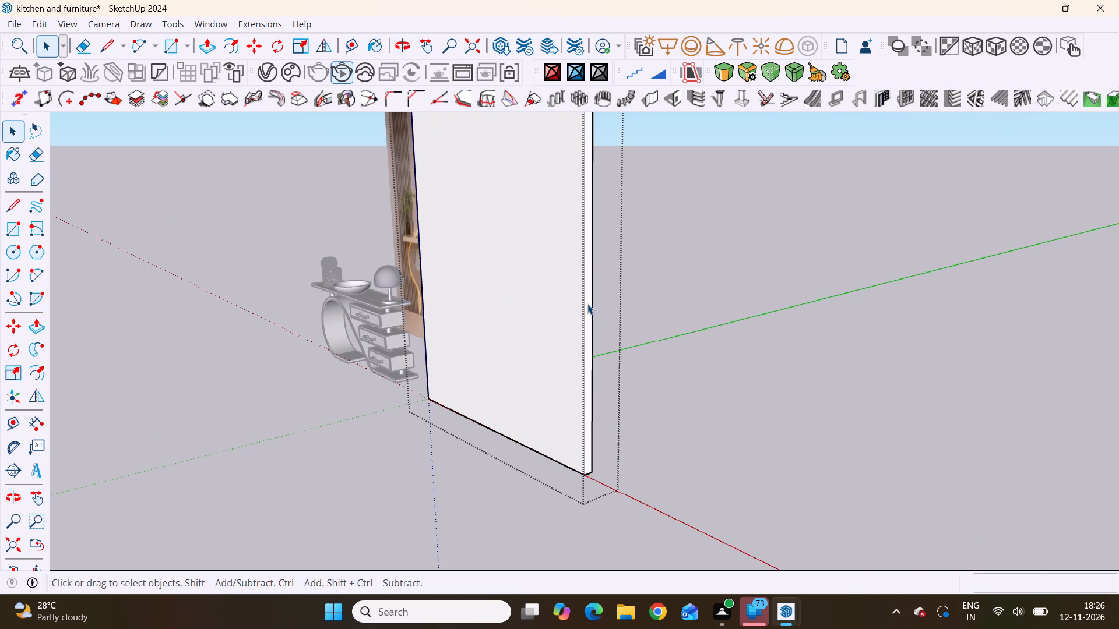
pyautogui.click(587, 302)
pyautogui.scroll(4, 585, 301)
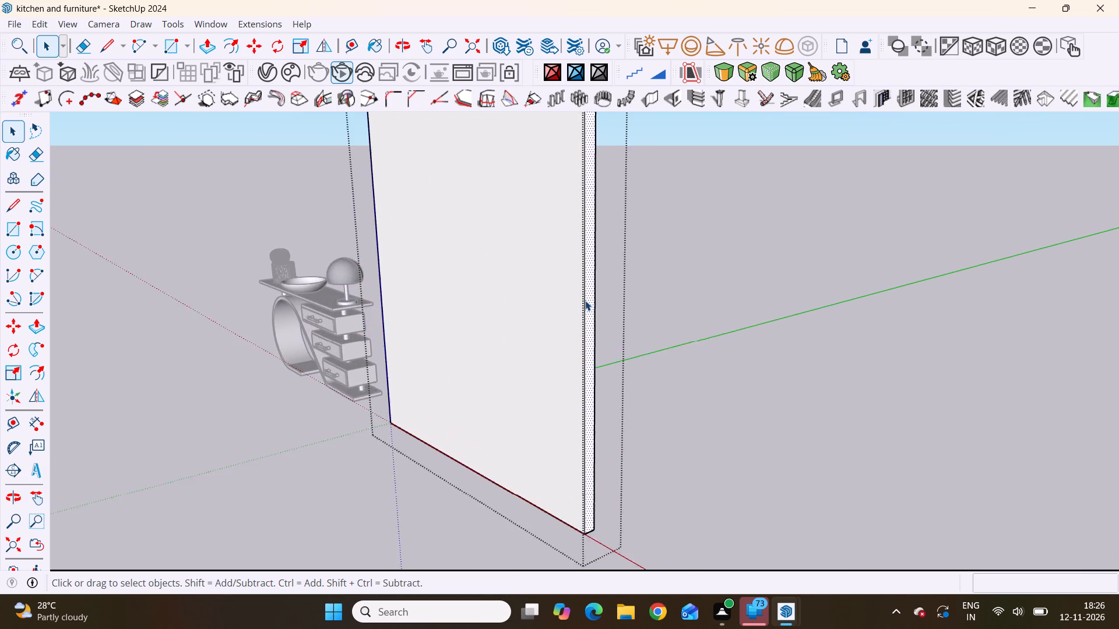
pyautogui.scroll(3, 585, 301)
pyautogui.press('p')
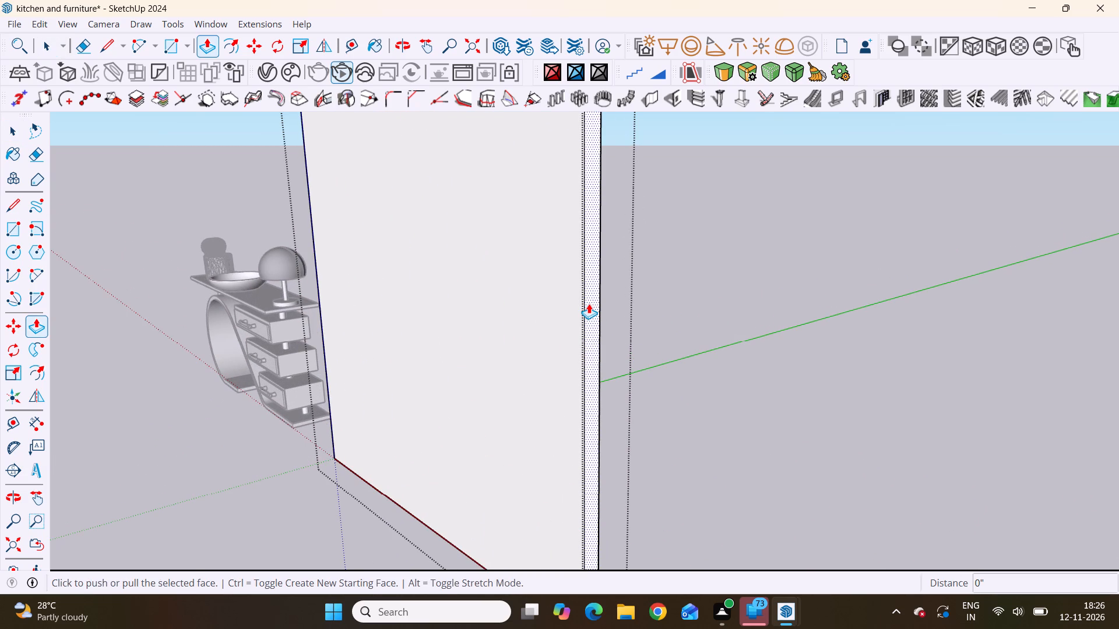
pyautogui.click(594, 313)
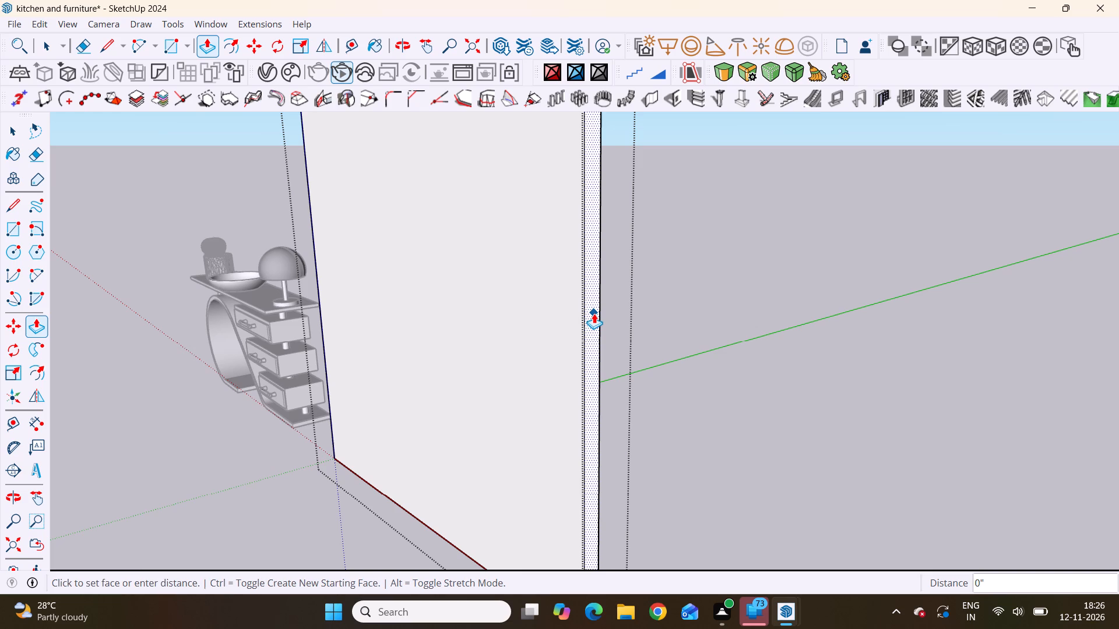
pyautogui.scroll(-14, 608, 326)
pyautogui.moveTo(608, 324); pyautogui.dragTo(899, 285, button='middle')
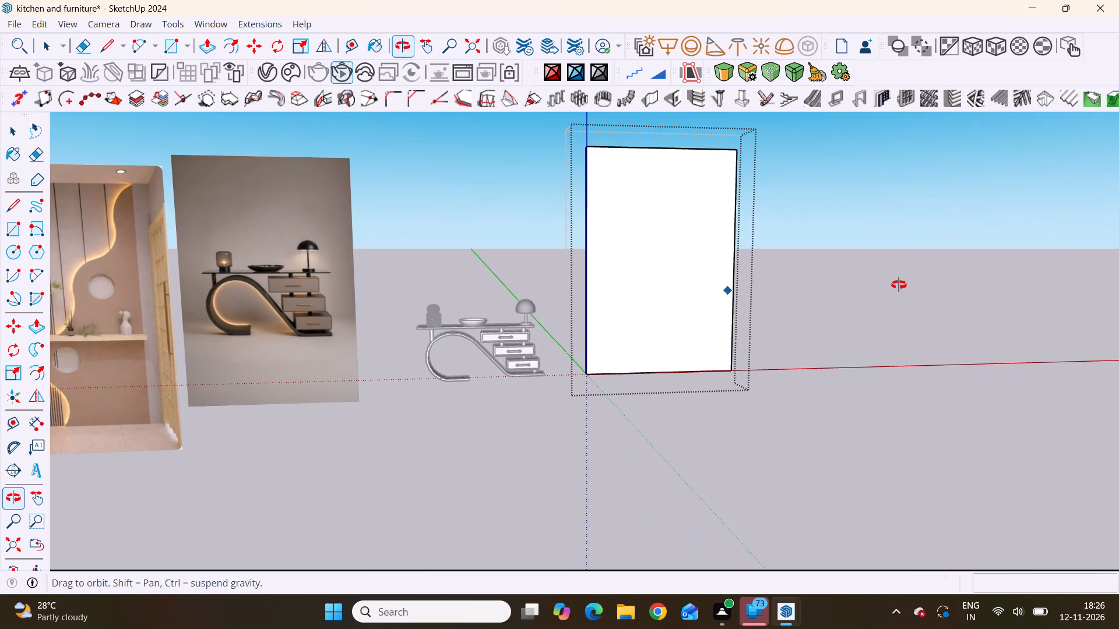
pyautogui.moveTo(899, 285); pyautogui.dragTo(877, 303, button='middle')
pyautogui.scroll(1, 878, 305)
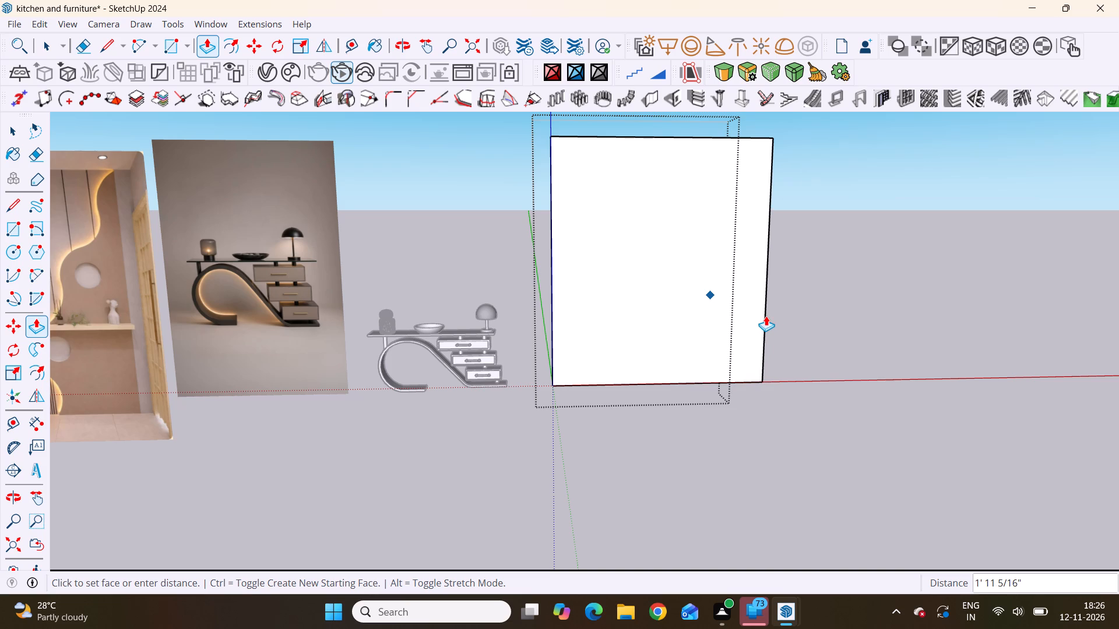
pyautogui.scroll(-3, 766, 315)
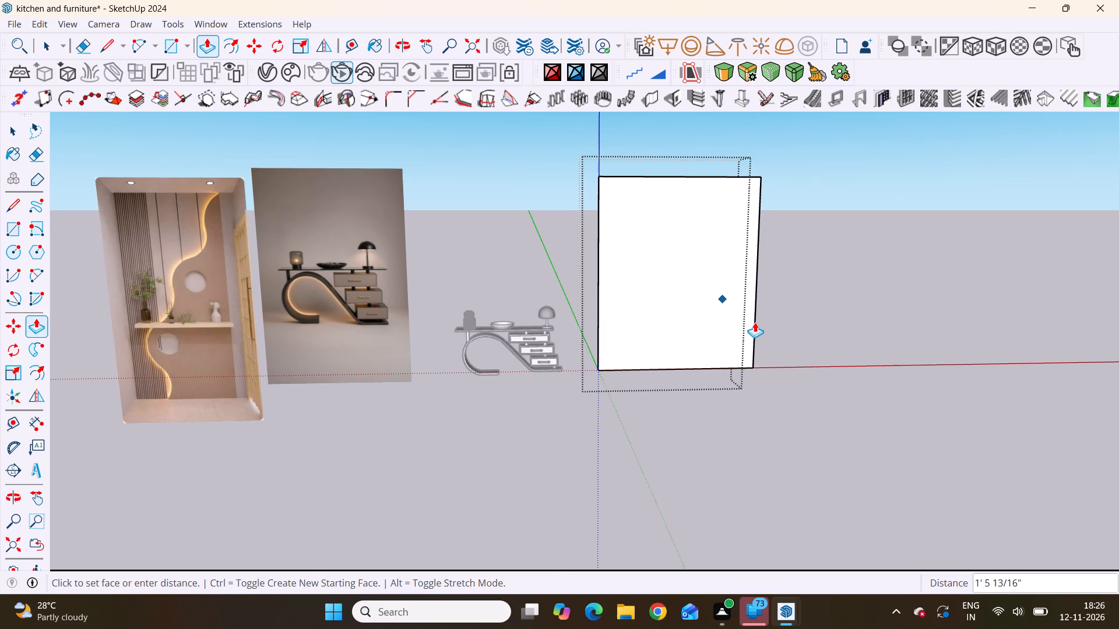
pyautogui.click(754, 321)
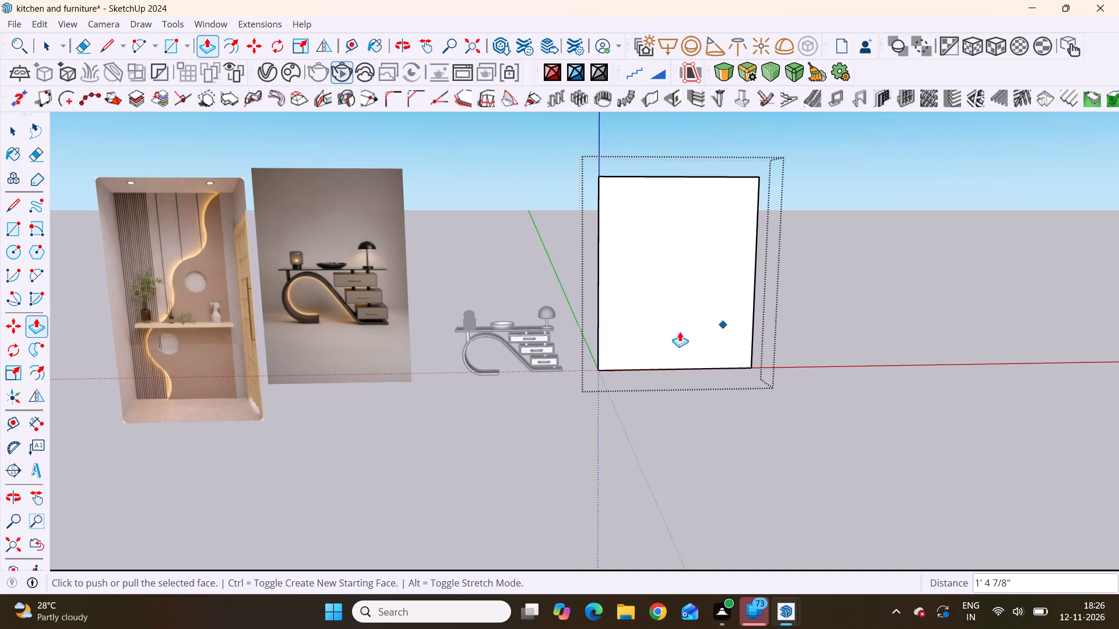
# Compare the enlarged back panel's proportions with the console table and the two reference images.
pyautogui.scroll(19, 365, 297)
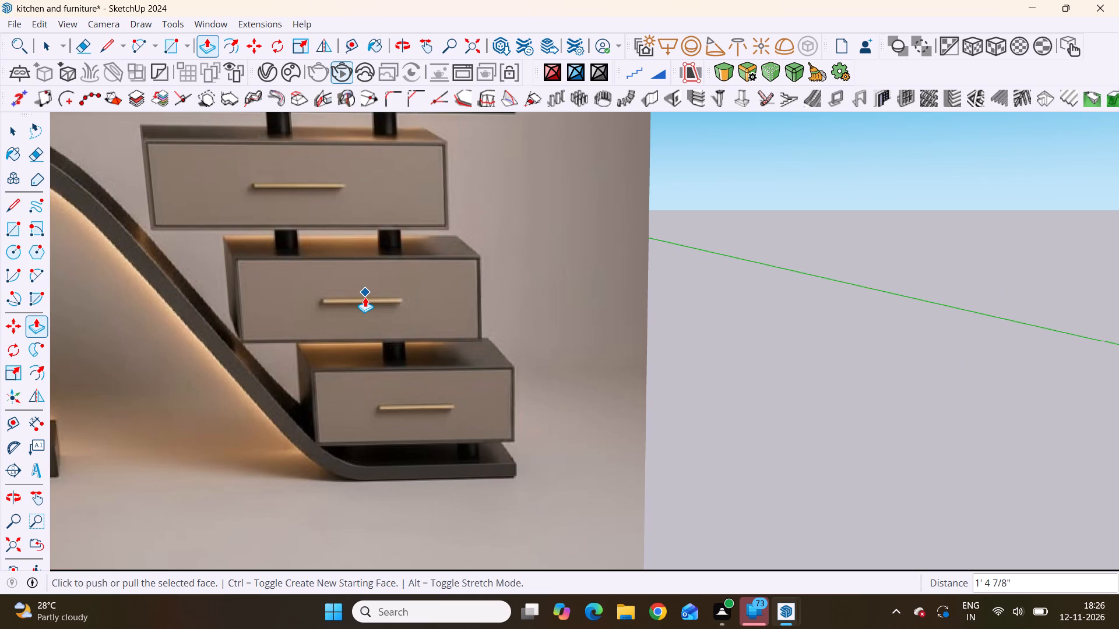
pyautogui.scroll(-13, 365, 297)
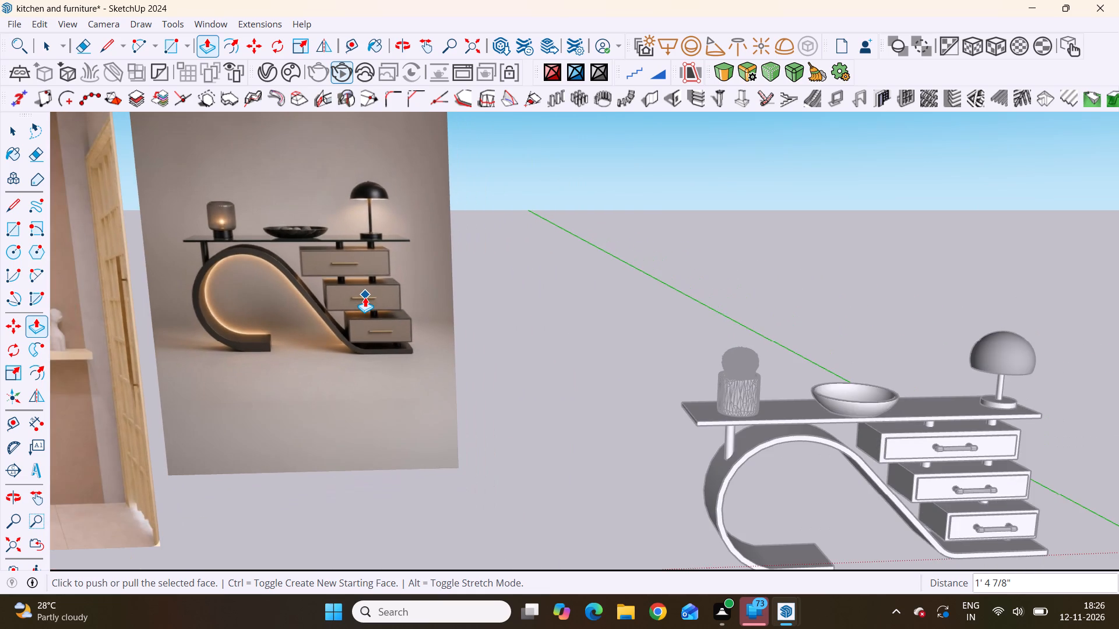
pyautogui.scroll(-8, 365, 297)
pyautogui.scroll(-4, 470, 354)
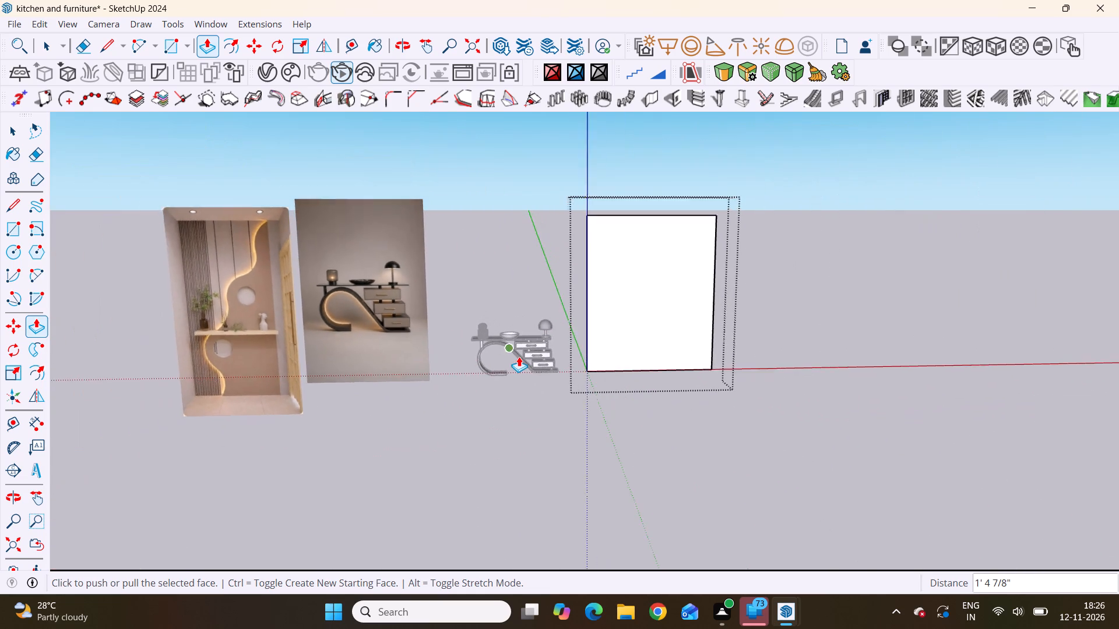
pyautogui.scroll(18, 519, 356)
pyautogui.scroll(-1, 541, 361)
pyautogui.scroll(5, 544, 360)
pyautogui.scroll(-10, 505, 369)
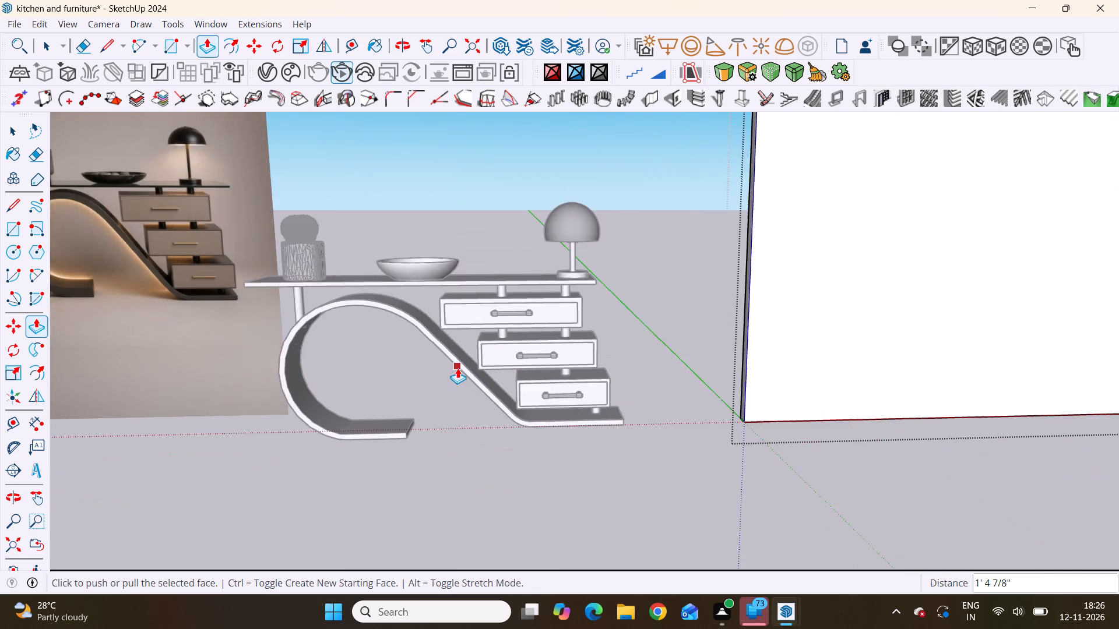
pyautogui.scroll(-14, 458, 368)
pyautogui.scroll(-3, 506, 378)
pyautogui.scroll(4, 649, 259)
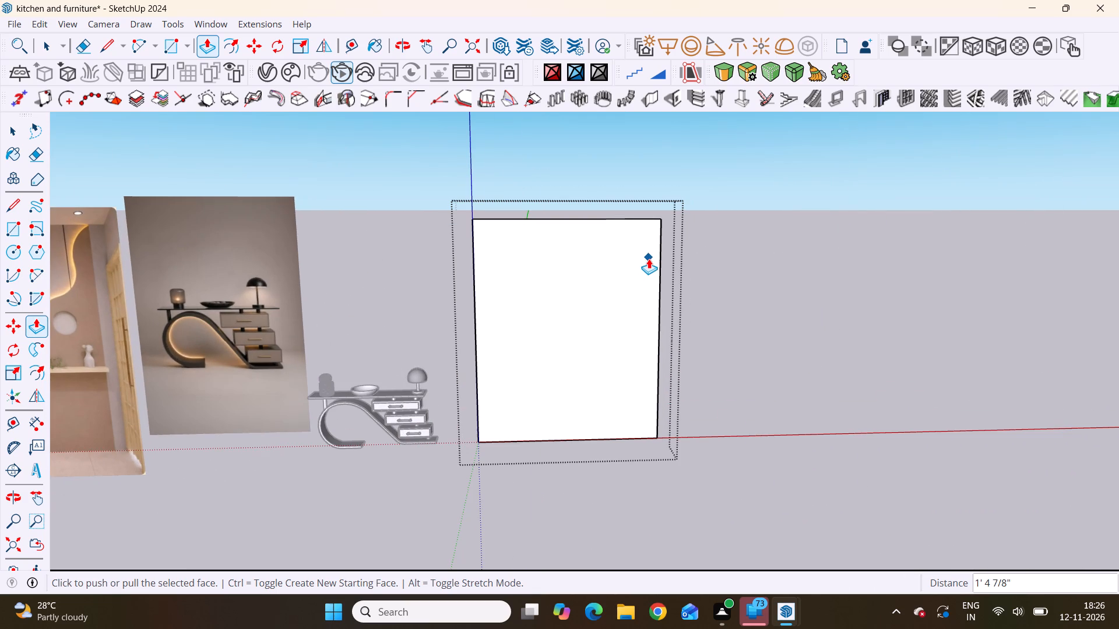
pyautogui.press('space')
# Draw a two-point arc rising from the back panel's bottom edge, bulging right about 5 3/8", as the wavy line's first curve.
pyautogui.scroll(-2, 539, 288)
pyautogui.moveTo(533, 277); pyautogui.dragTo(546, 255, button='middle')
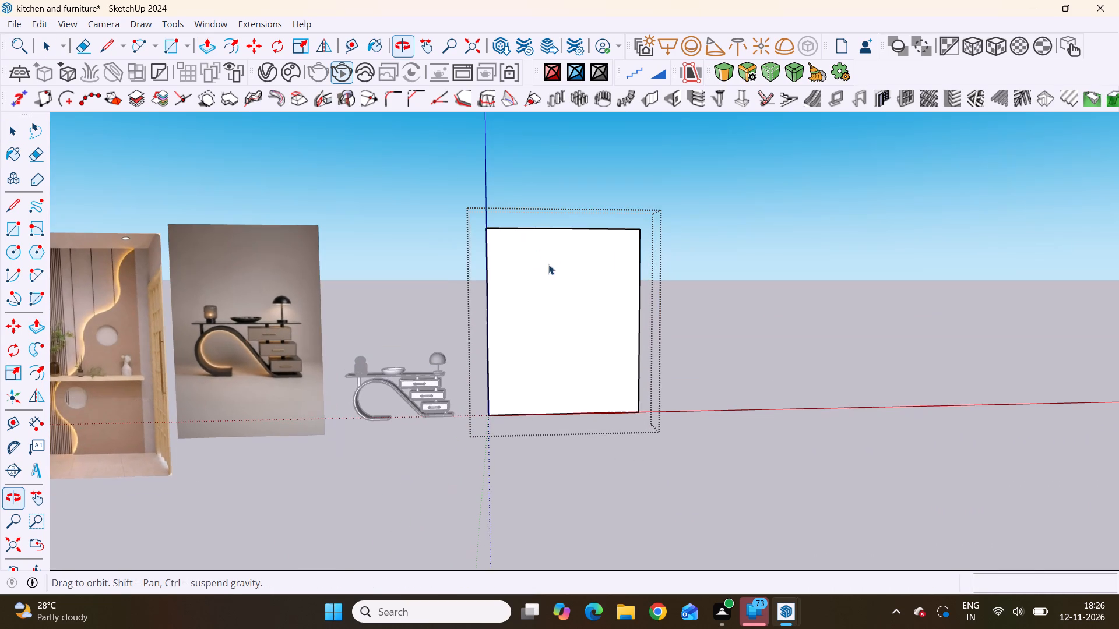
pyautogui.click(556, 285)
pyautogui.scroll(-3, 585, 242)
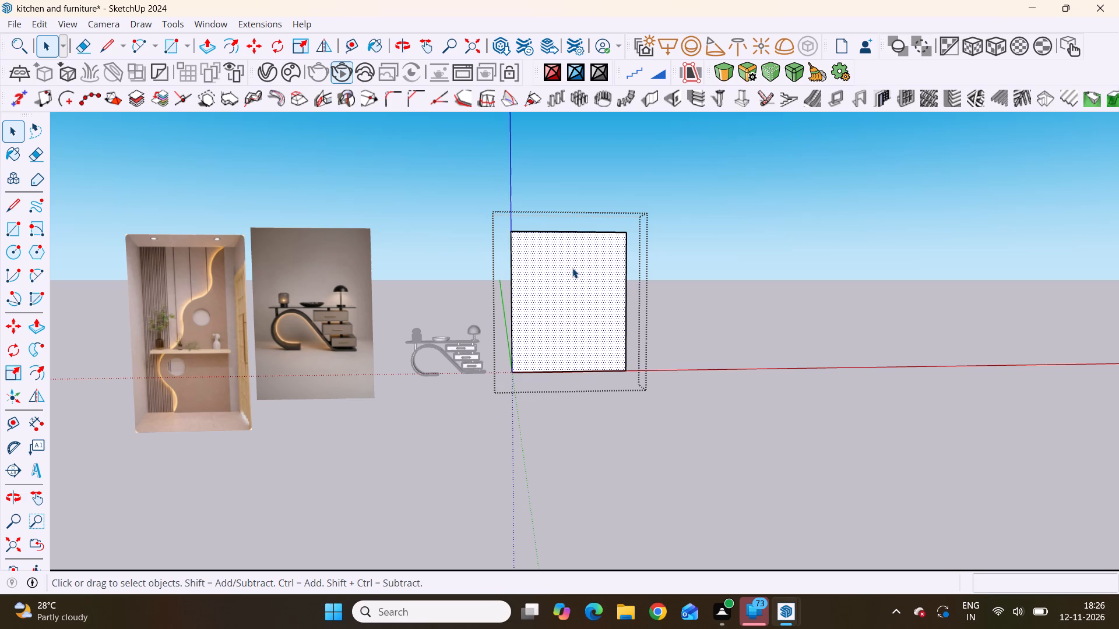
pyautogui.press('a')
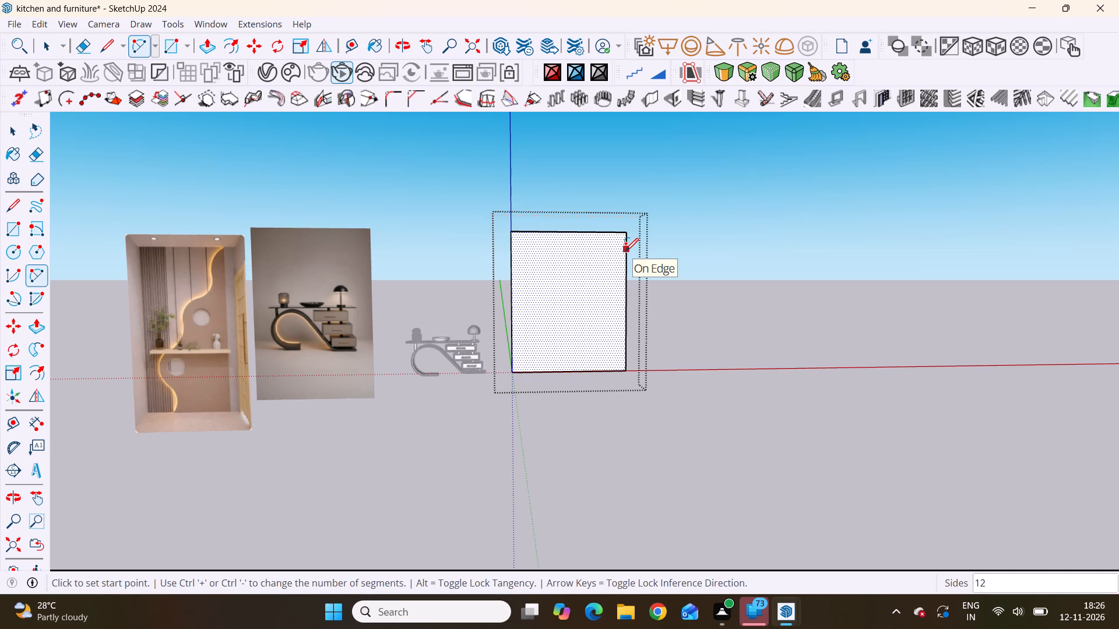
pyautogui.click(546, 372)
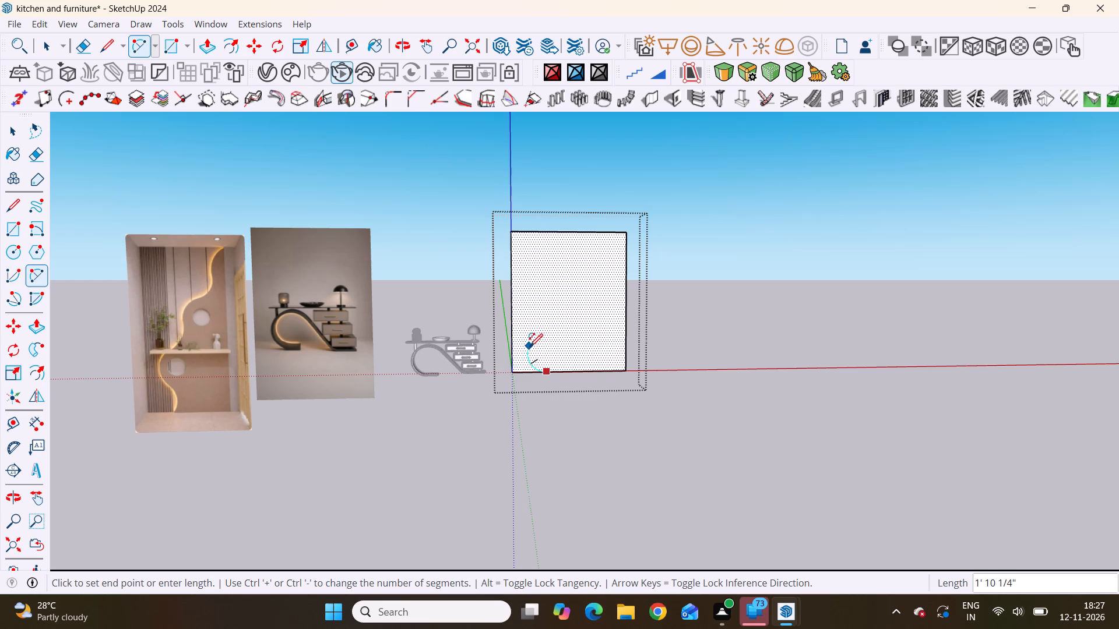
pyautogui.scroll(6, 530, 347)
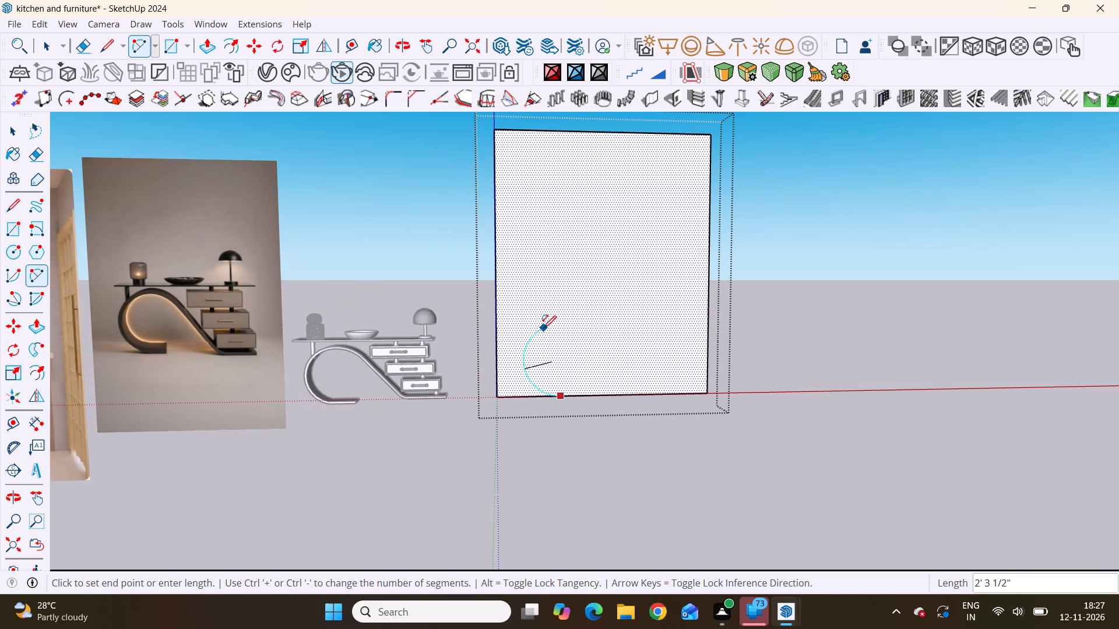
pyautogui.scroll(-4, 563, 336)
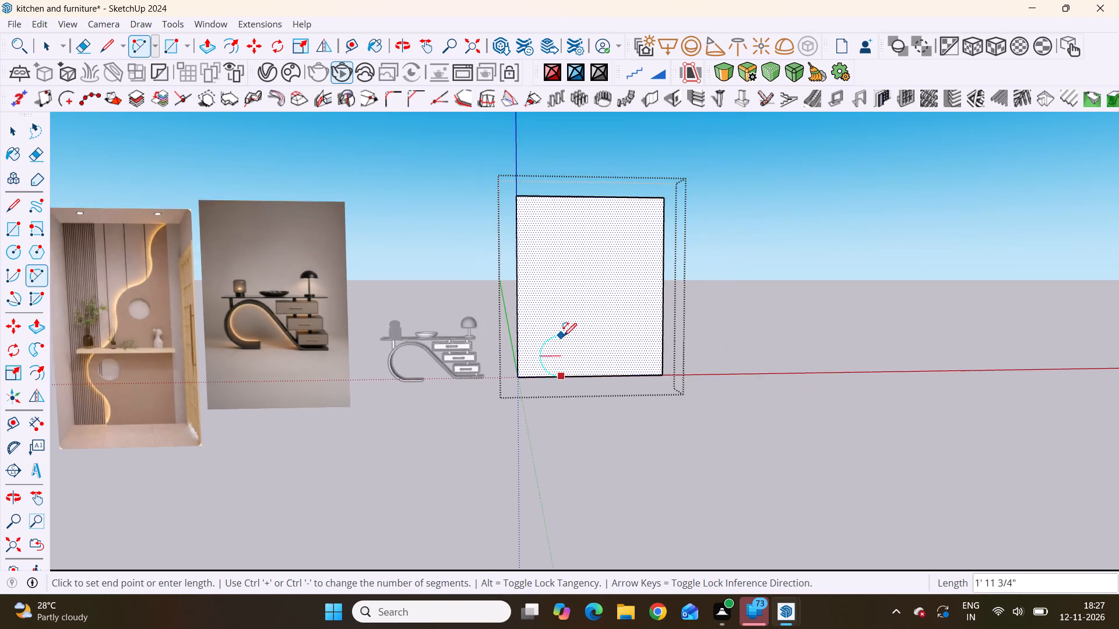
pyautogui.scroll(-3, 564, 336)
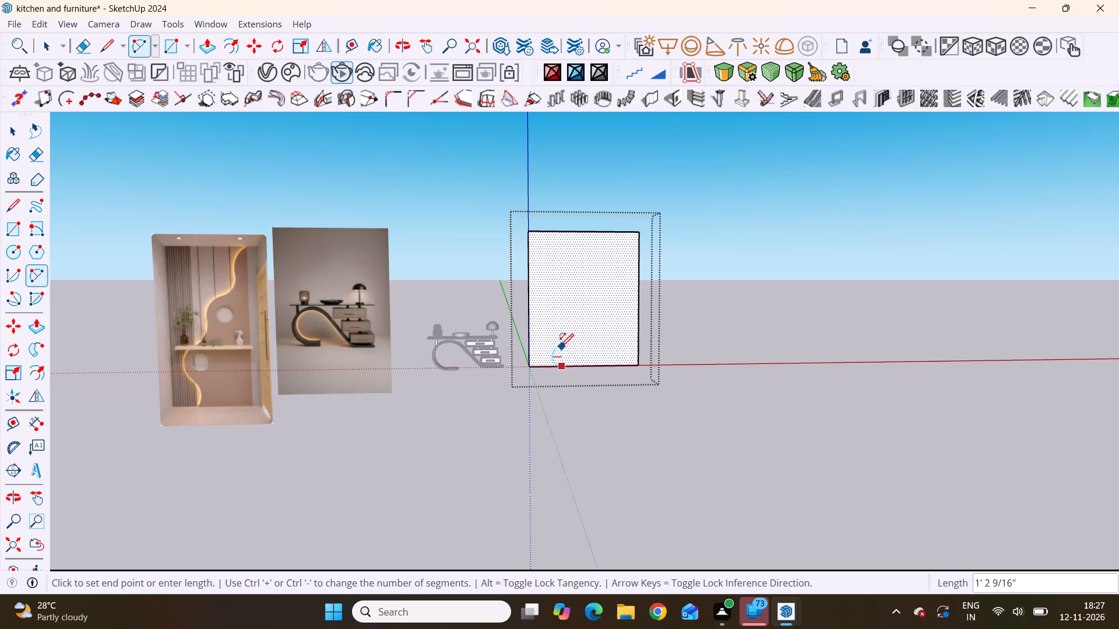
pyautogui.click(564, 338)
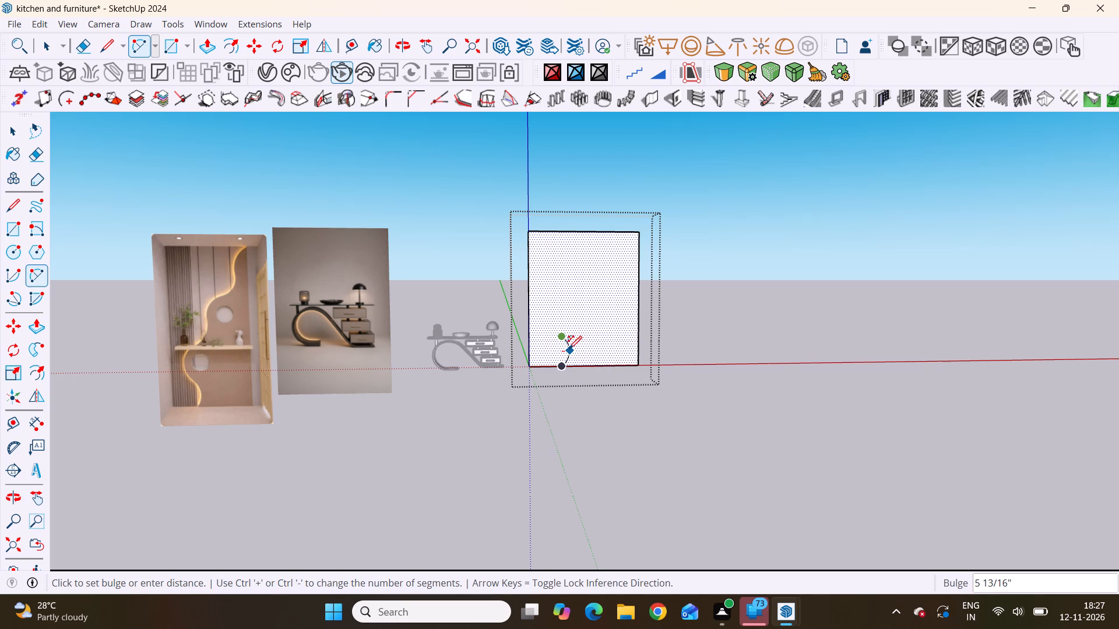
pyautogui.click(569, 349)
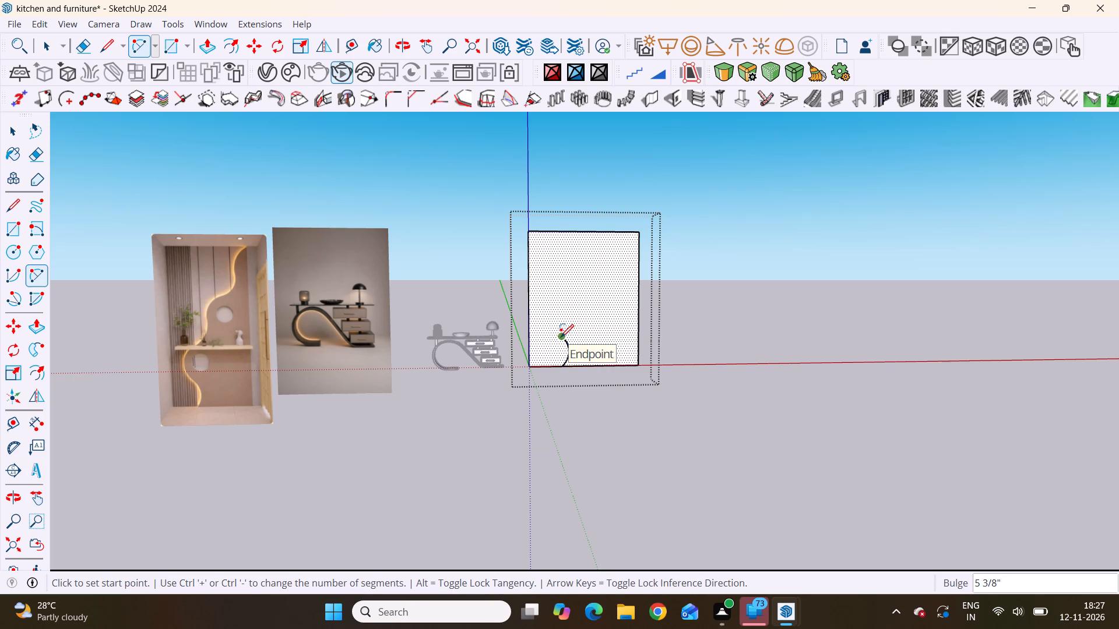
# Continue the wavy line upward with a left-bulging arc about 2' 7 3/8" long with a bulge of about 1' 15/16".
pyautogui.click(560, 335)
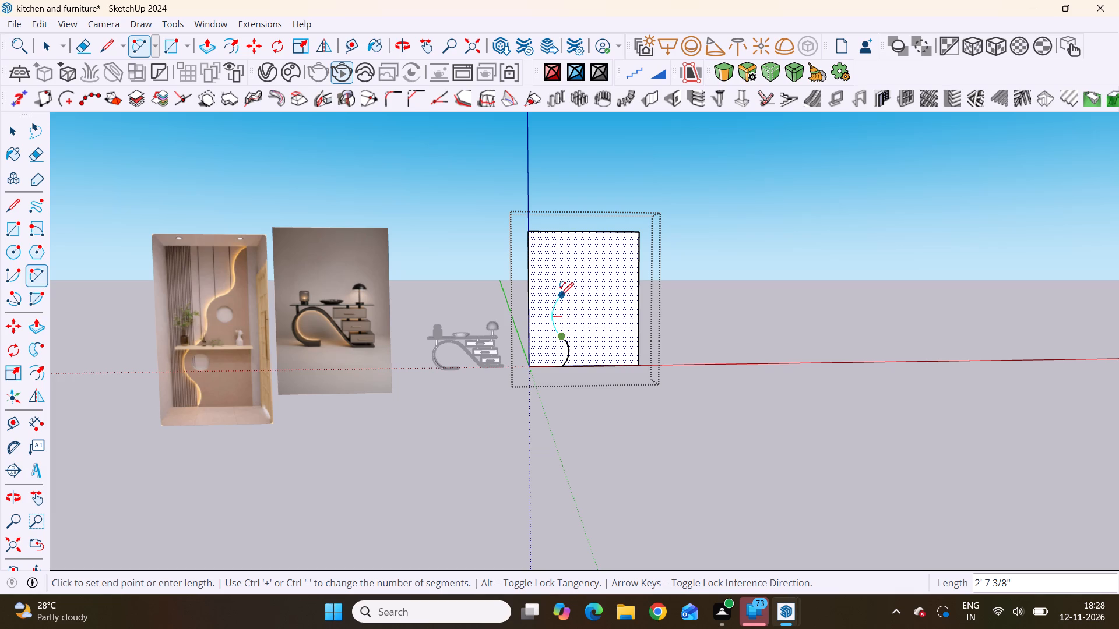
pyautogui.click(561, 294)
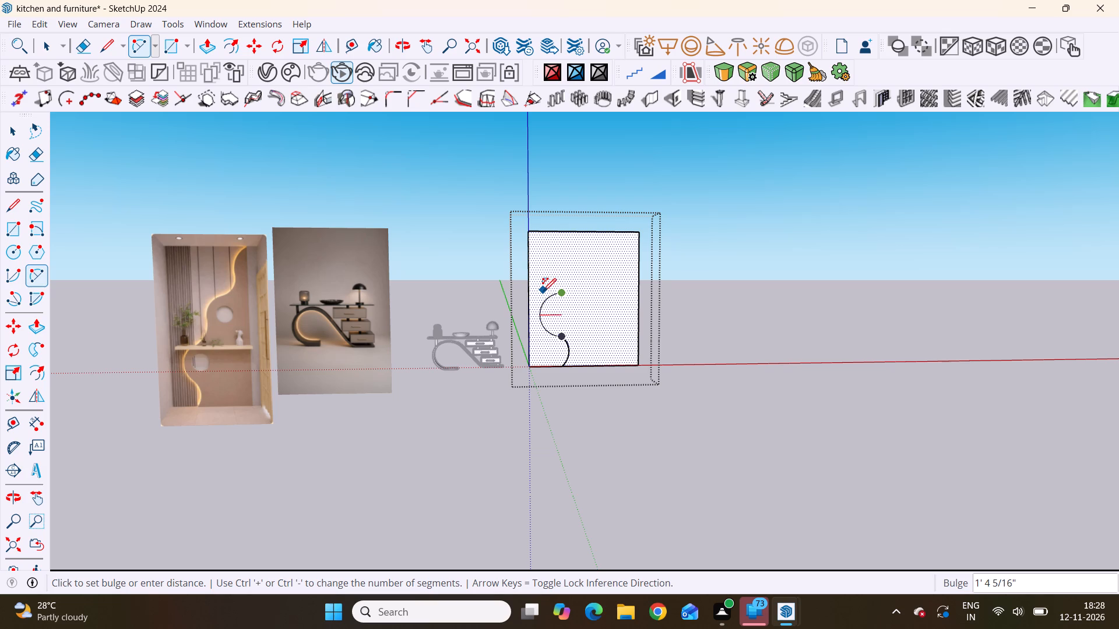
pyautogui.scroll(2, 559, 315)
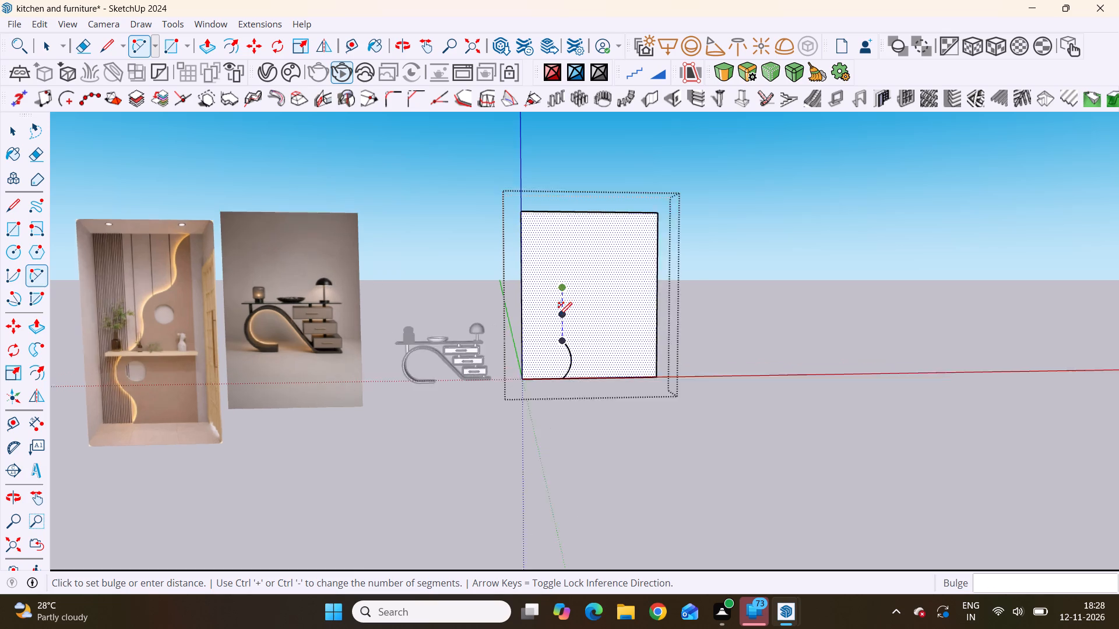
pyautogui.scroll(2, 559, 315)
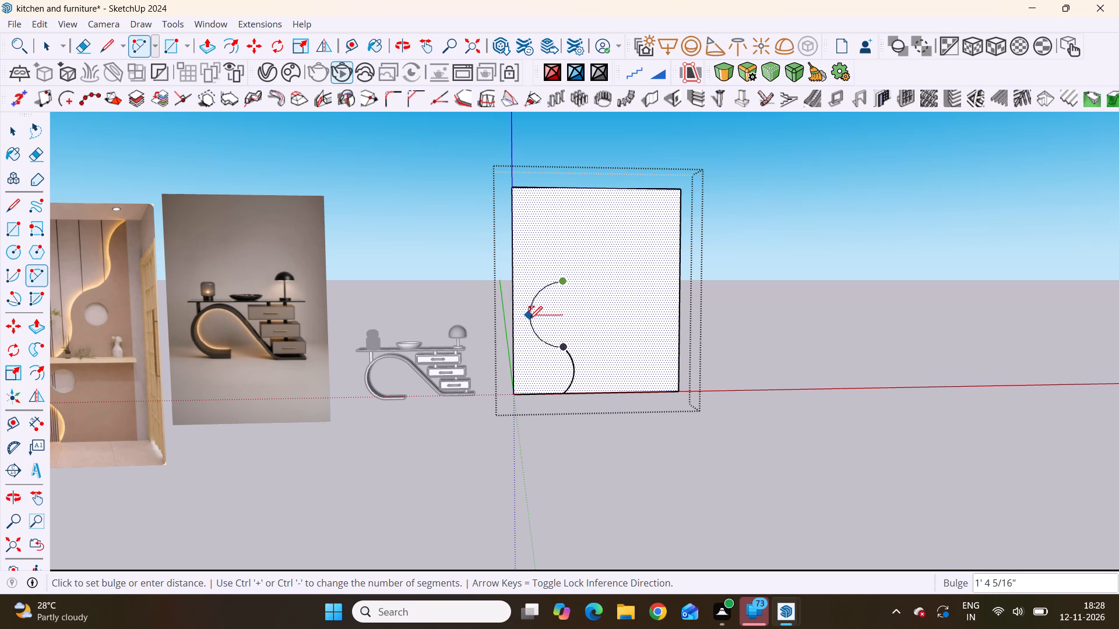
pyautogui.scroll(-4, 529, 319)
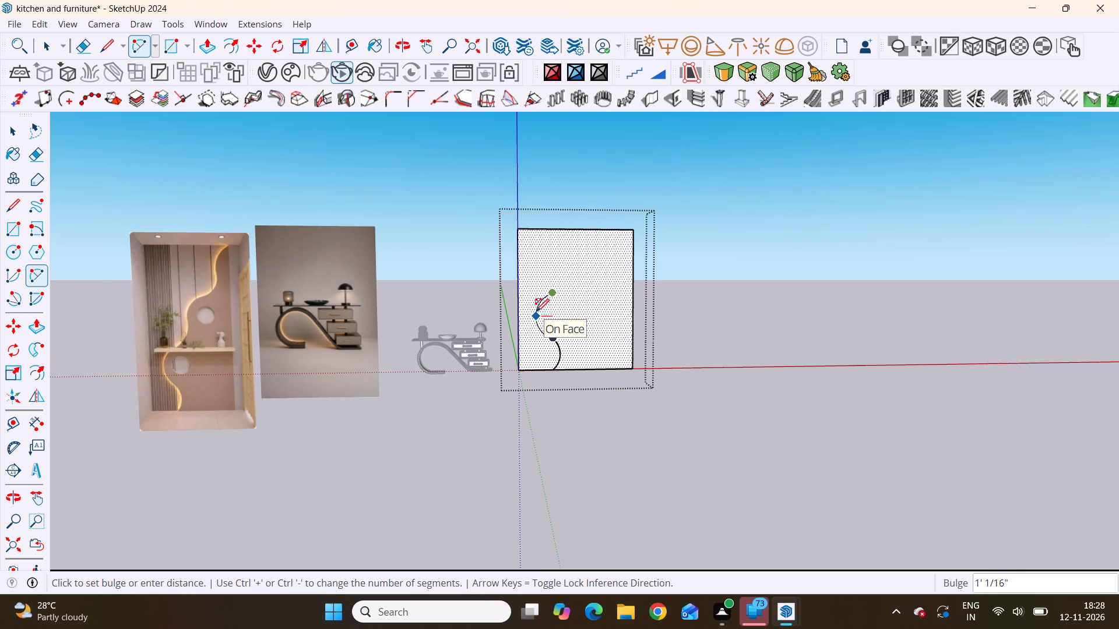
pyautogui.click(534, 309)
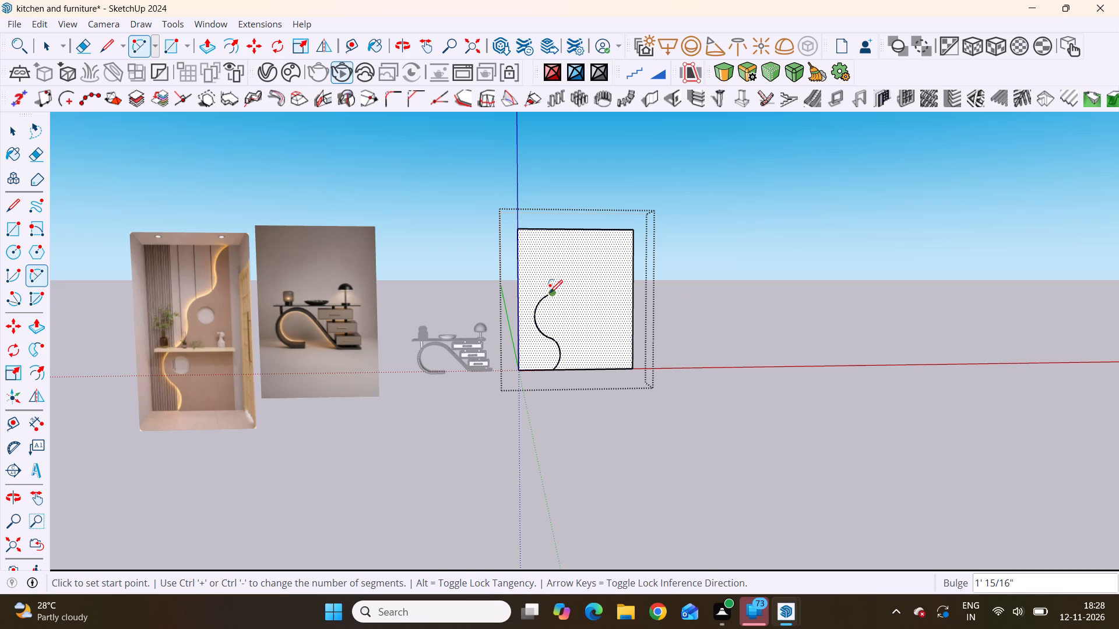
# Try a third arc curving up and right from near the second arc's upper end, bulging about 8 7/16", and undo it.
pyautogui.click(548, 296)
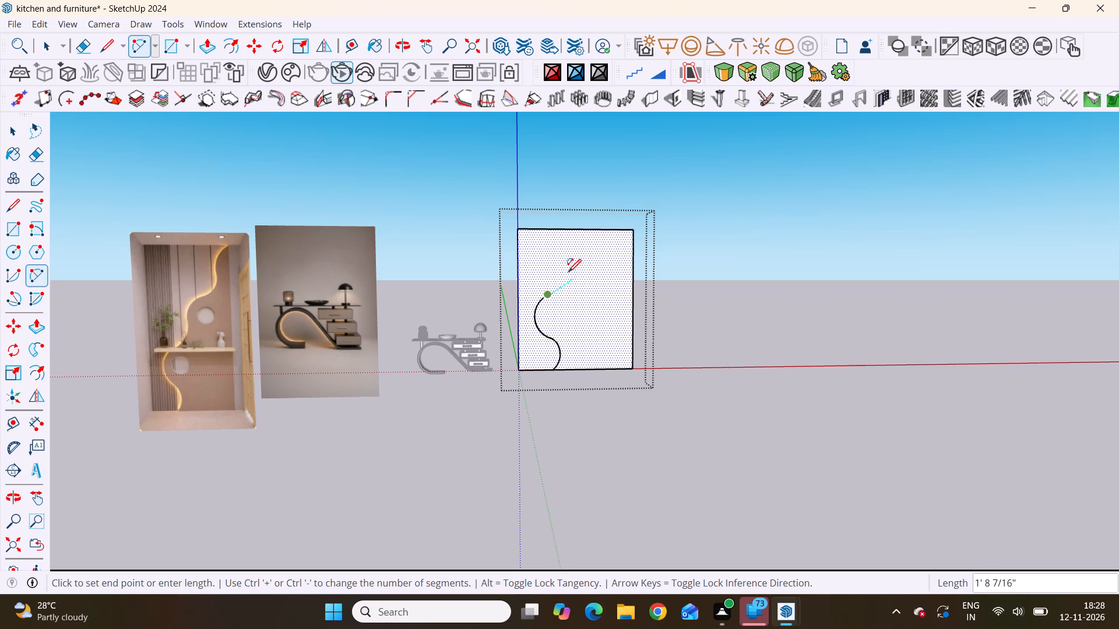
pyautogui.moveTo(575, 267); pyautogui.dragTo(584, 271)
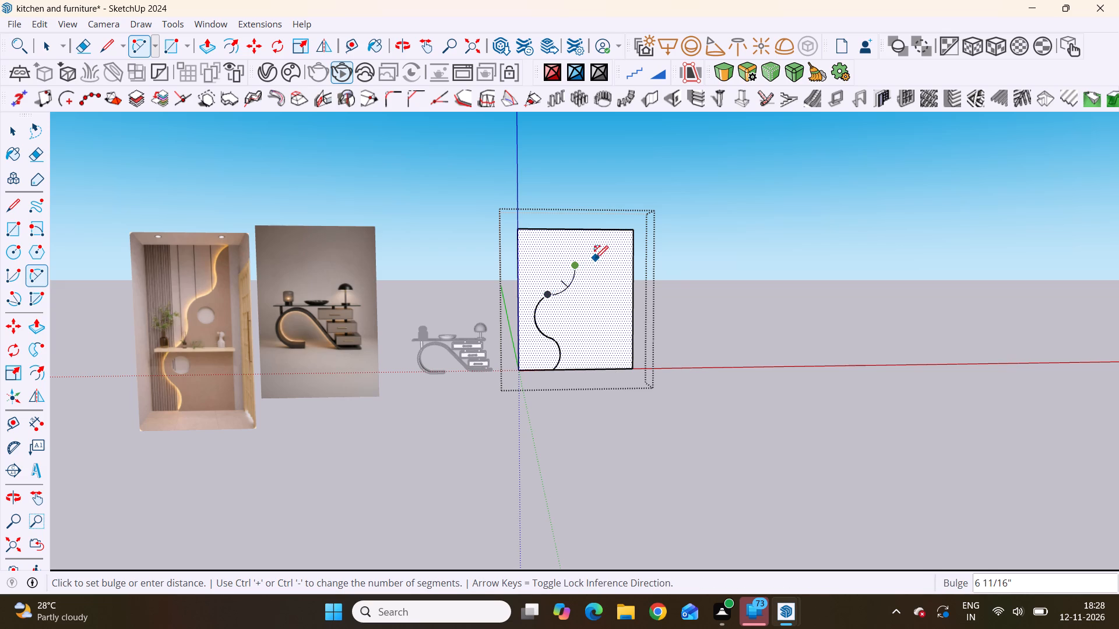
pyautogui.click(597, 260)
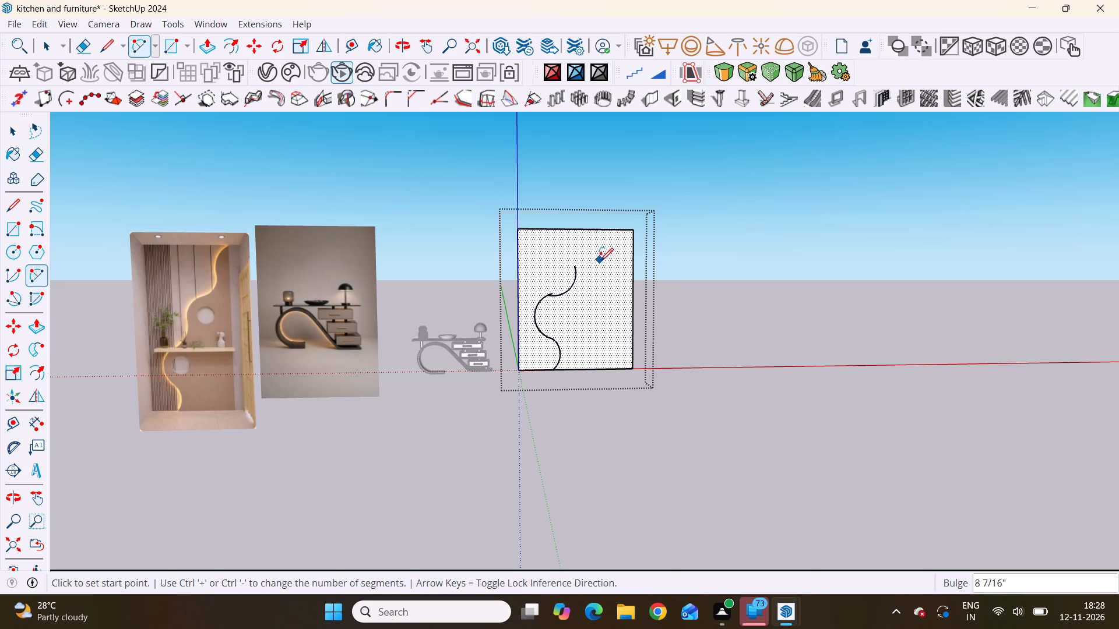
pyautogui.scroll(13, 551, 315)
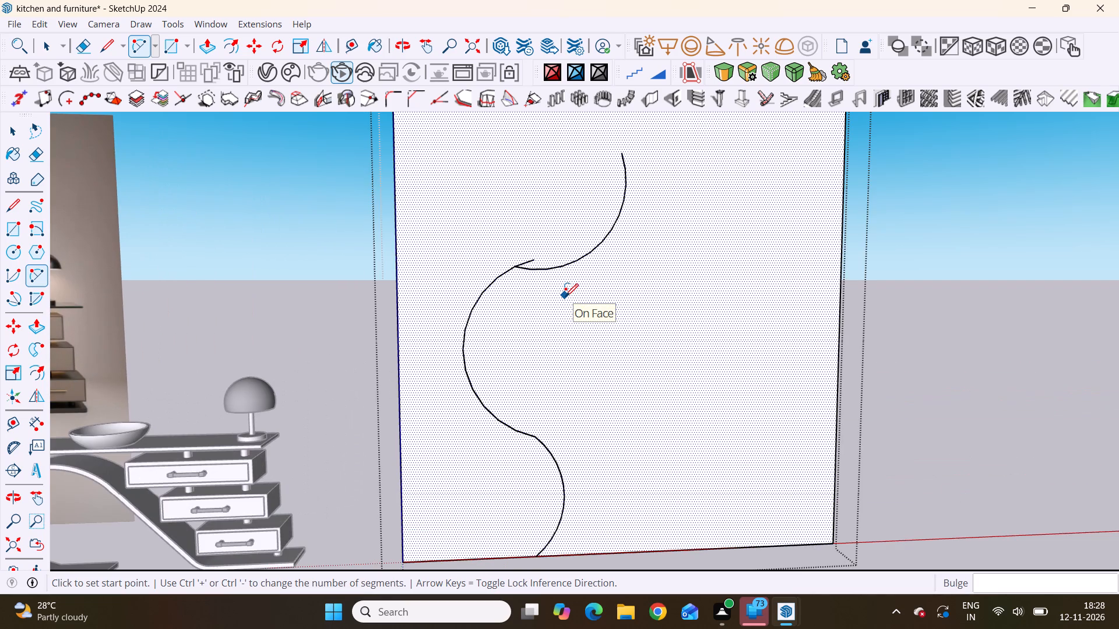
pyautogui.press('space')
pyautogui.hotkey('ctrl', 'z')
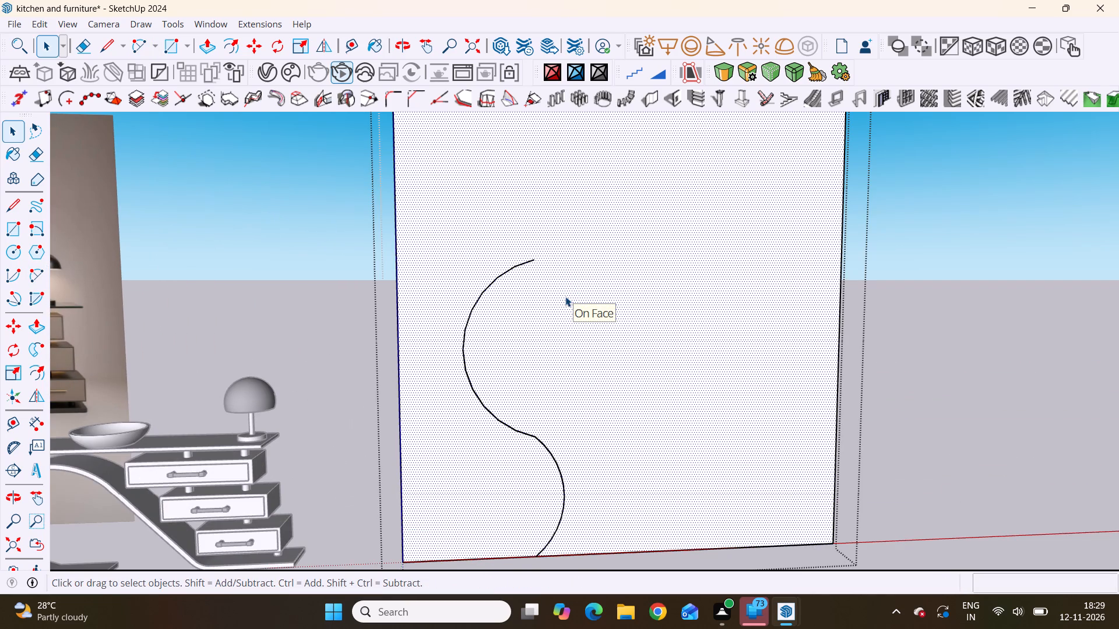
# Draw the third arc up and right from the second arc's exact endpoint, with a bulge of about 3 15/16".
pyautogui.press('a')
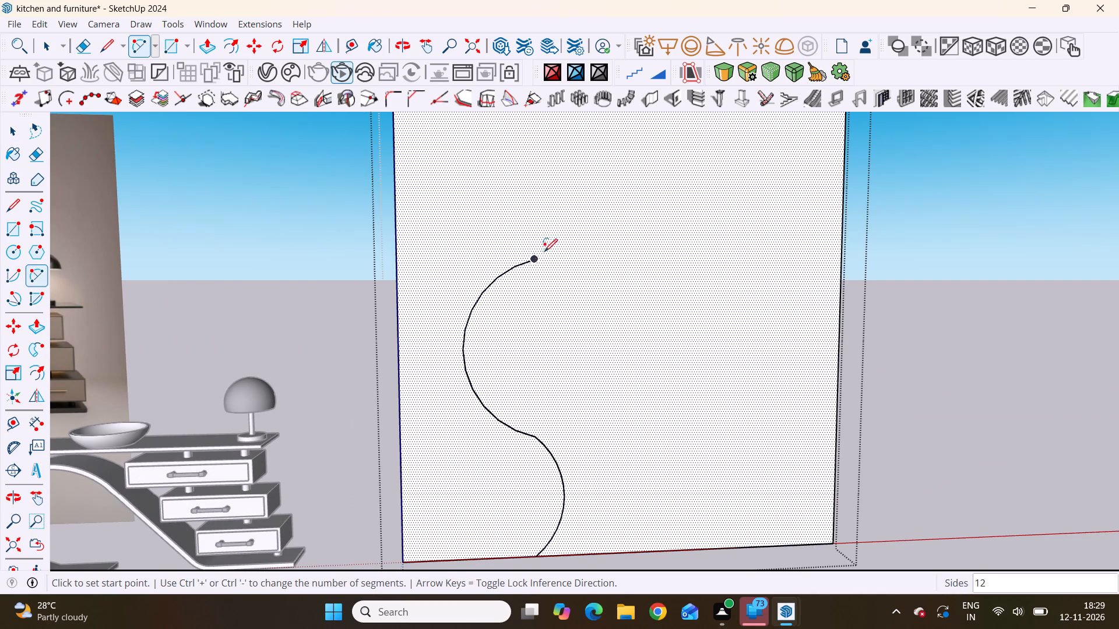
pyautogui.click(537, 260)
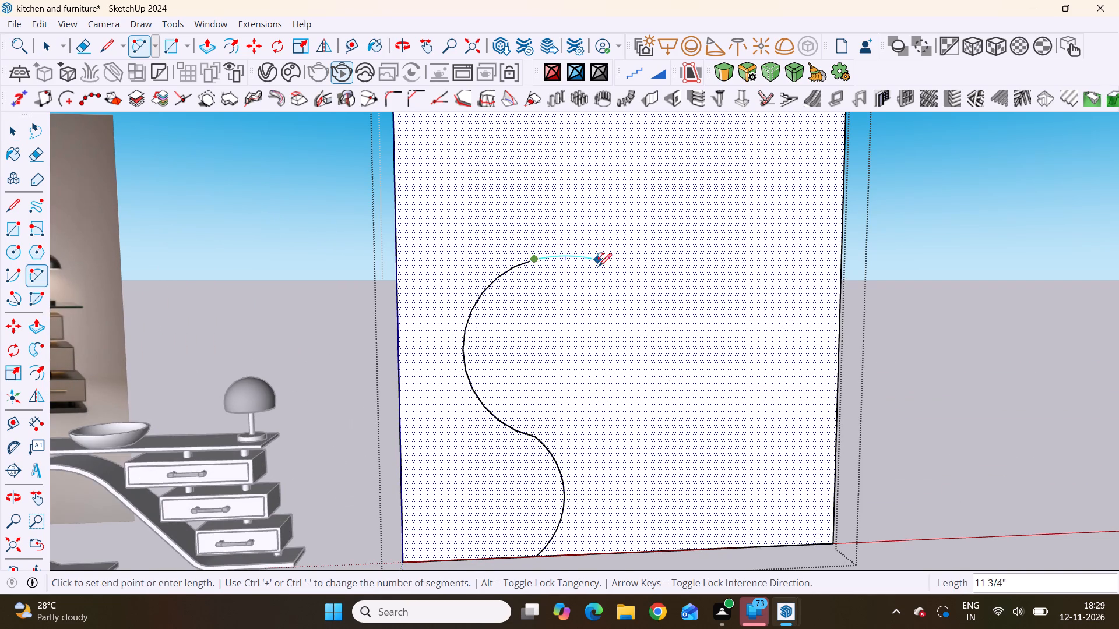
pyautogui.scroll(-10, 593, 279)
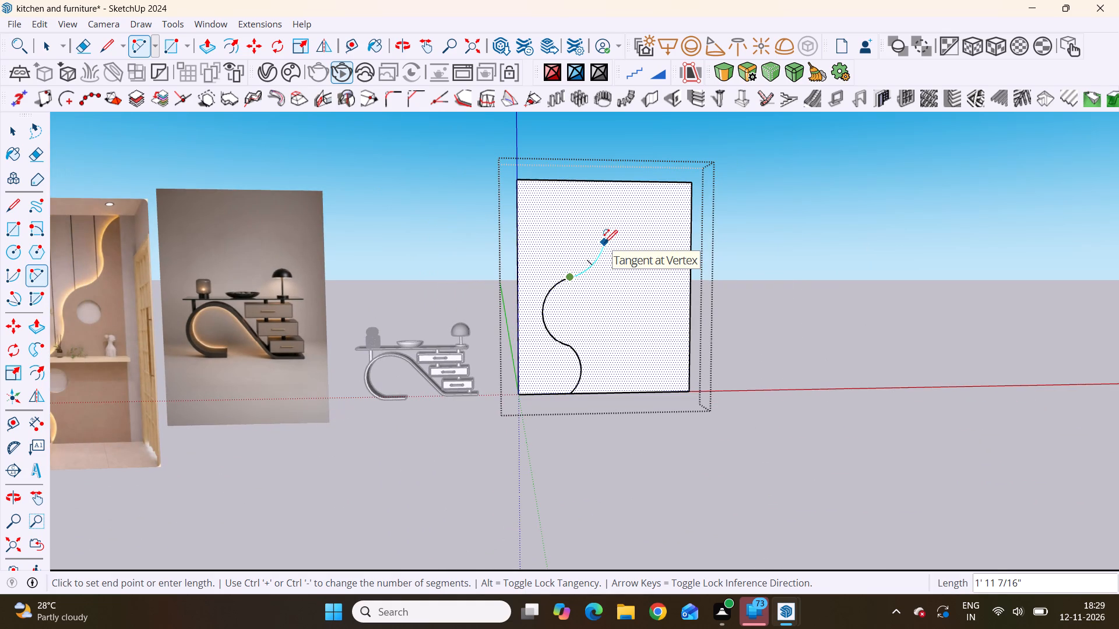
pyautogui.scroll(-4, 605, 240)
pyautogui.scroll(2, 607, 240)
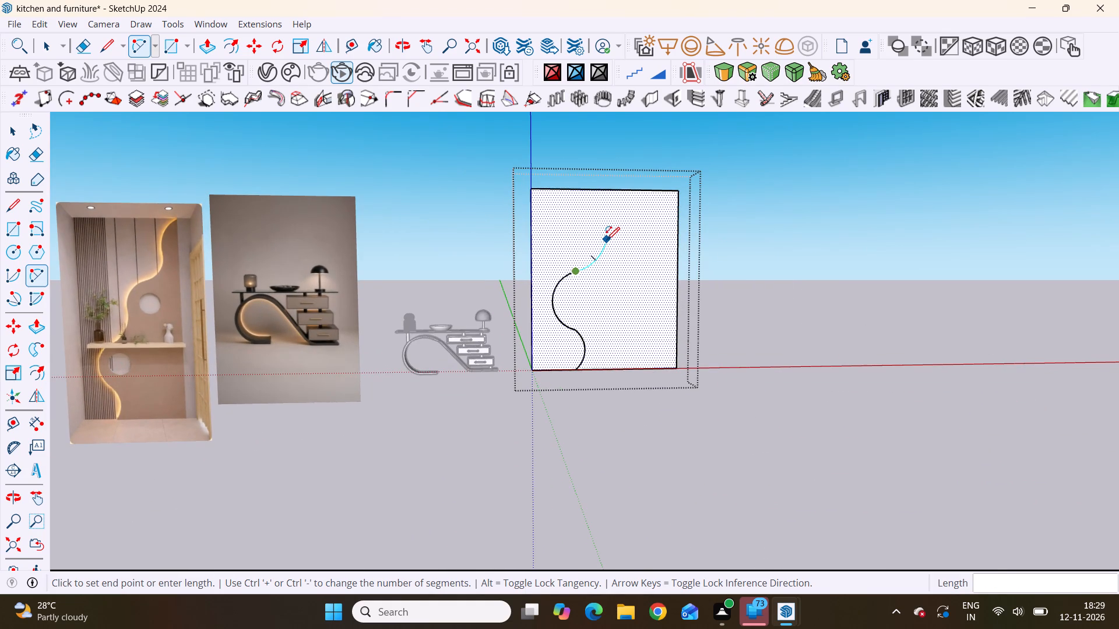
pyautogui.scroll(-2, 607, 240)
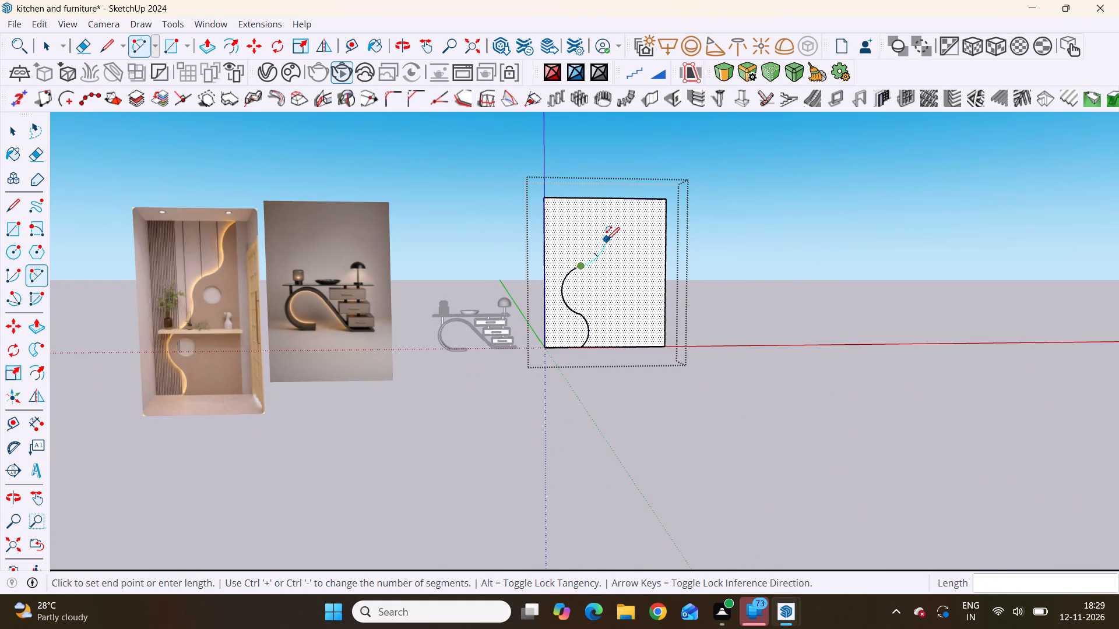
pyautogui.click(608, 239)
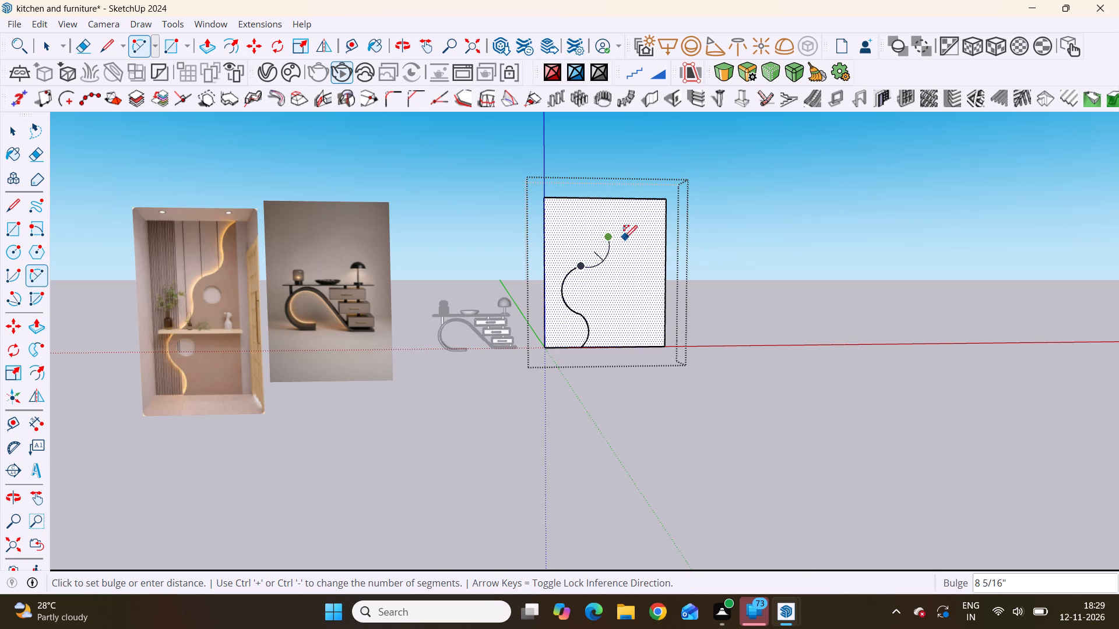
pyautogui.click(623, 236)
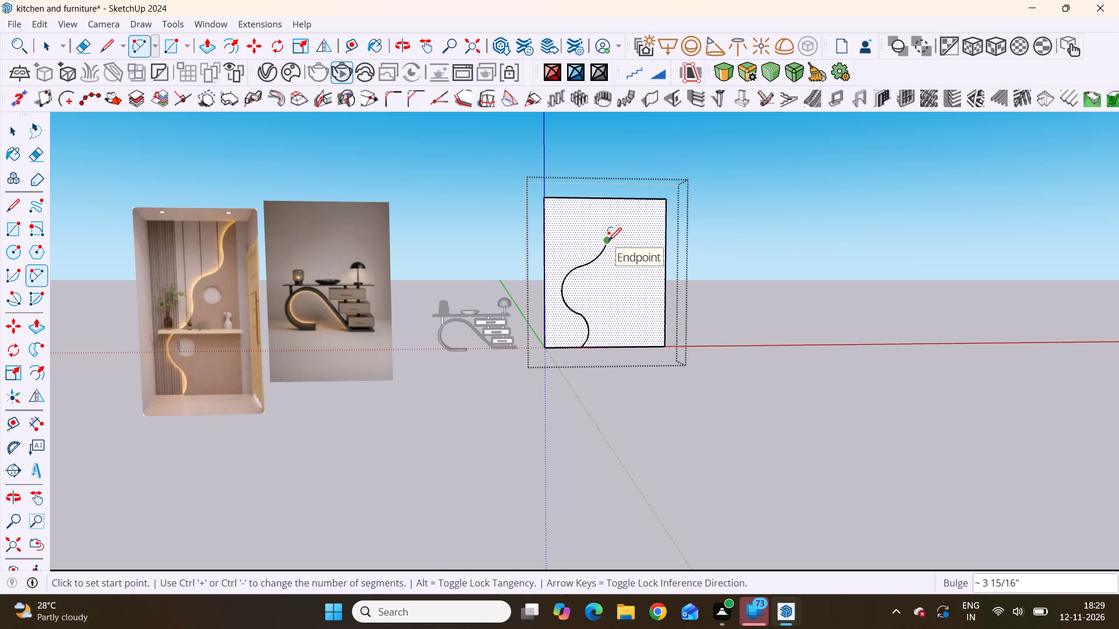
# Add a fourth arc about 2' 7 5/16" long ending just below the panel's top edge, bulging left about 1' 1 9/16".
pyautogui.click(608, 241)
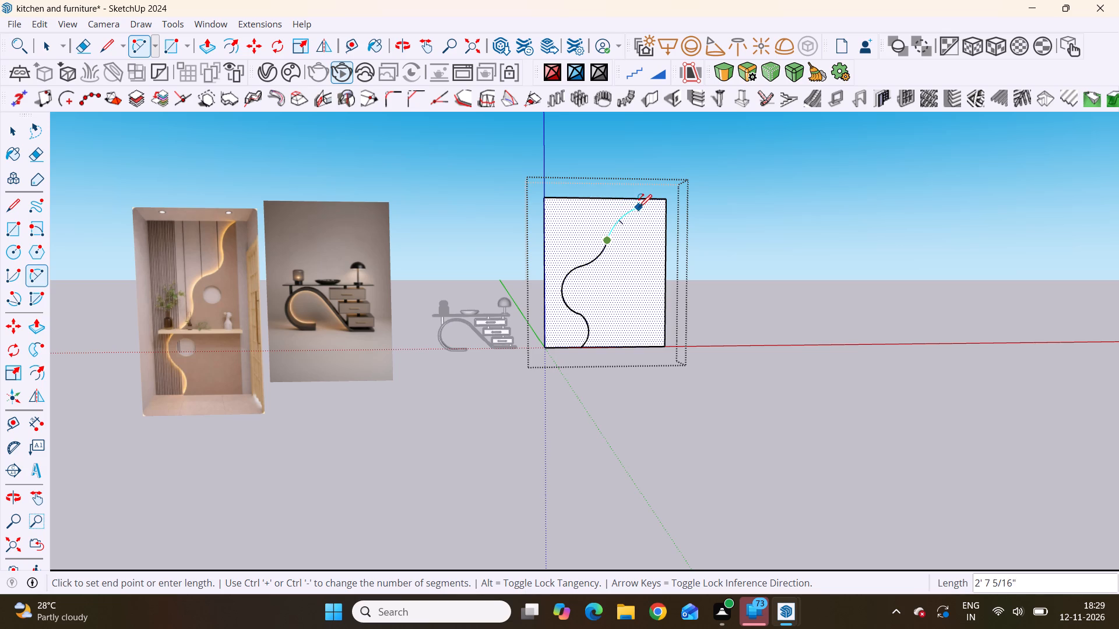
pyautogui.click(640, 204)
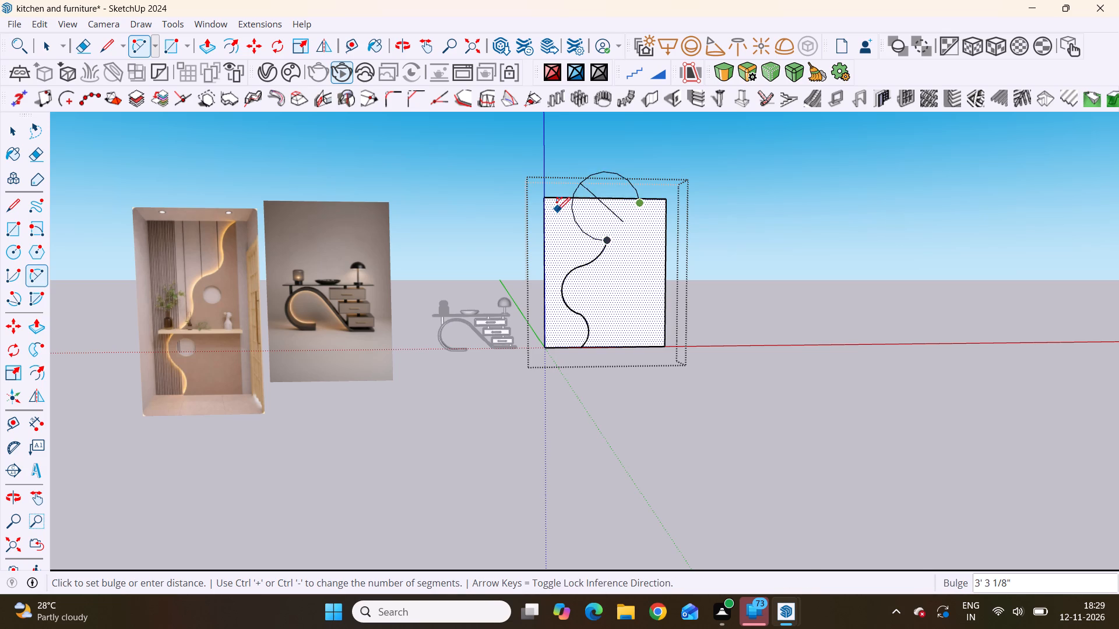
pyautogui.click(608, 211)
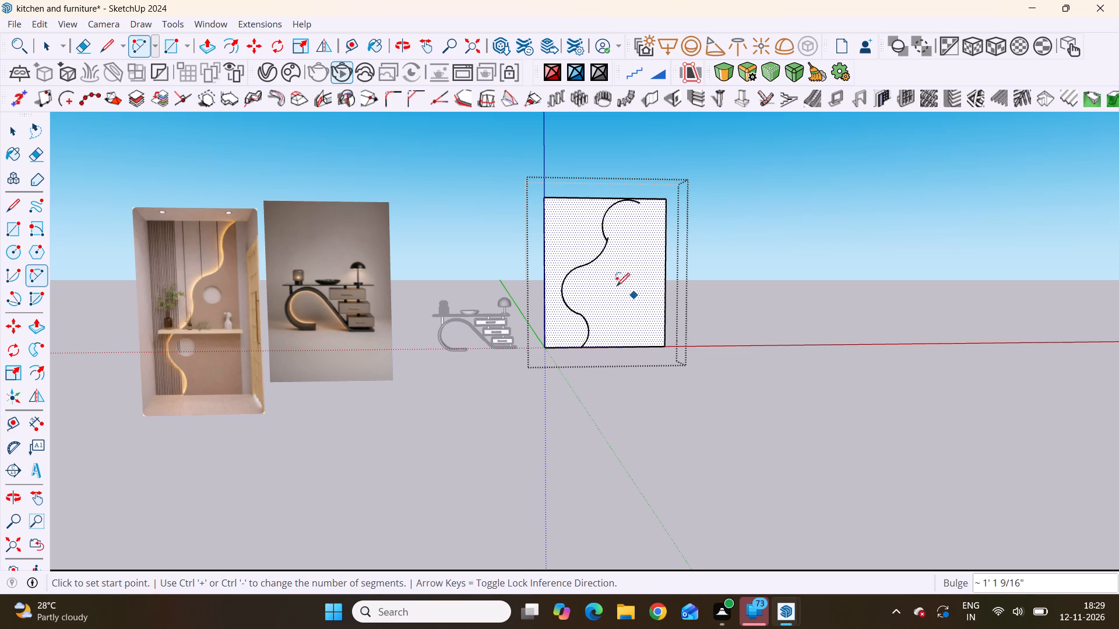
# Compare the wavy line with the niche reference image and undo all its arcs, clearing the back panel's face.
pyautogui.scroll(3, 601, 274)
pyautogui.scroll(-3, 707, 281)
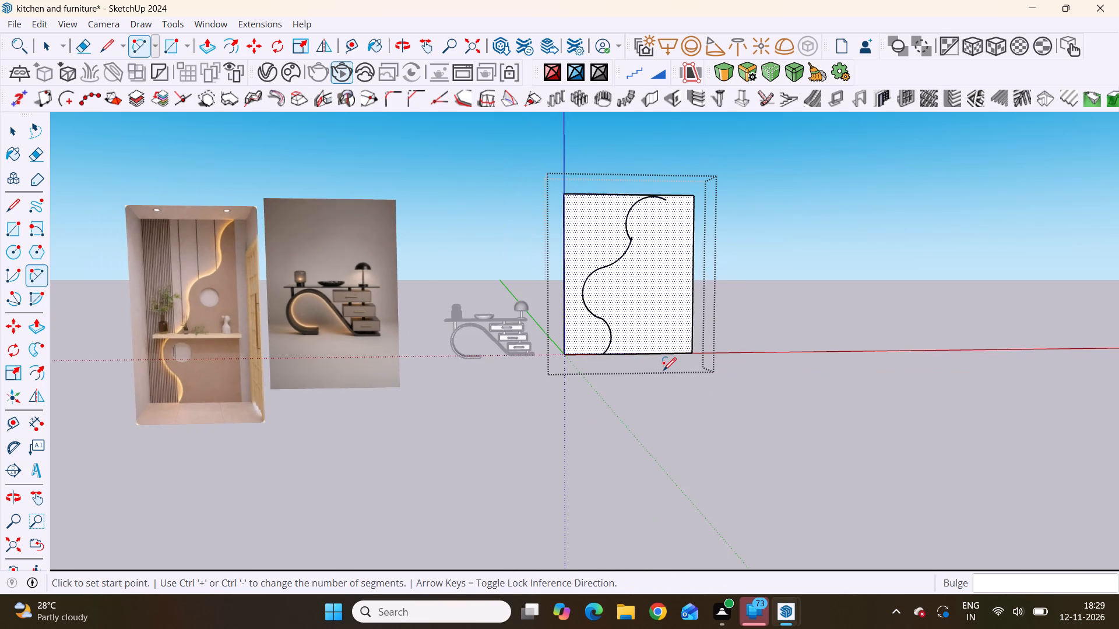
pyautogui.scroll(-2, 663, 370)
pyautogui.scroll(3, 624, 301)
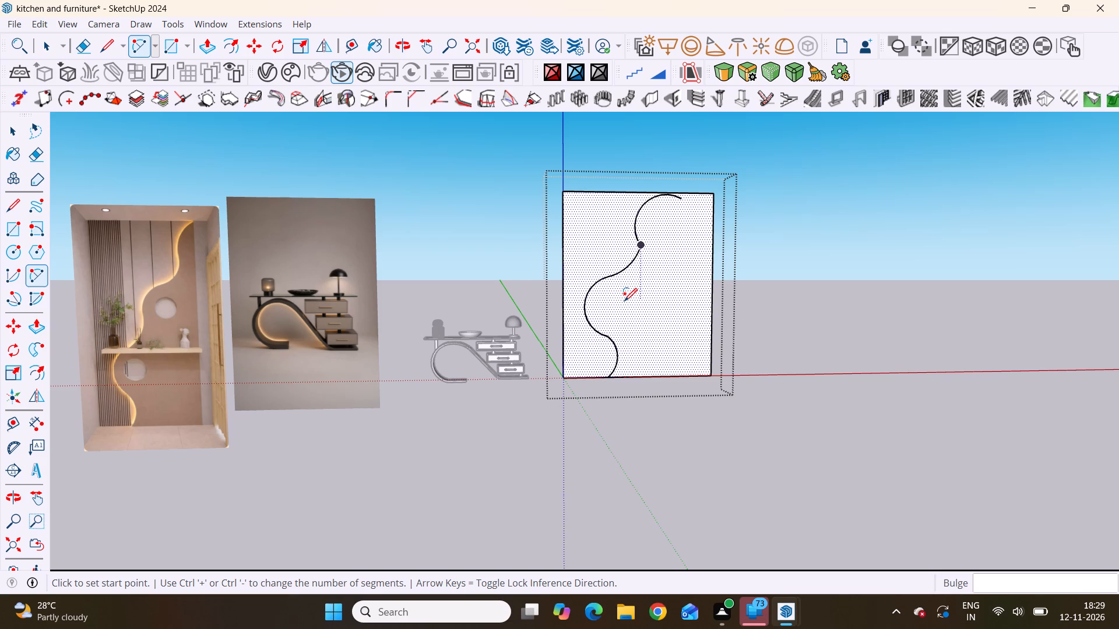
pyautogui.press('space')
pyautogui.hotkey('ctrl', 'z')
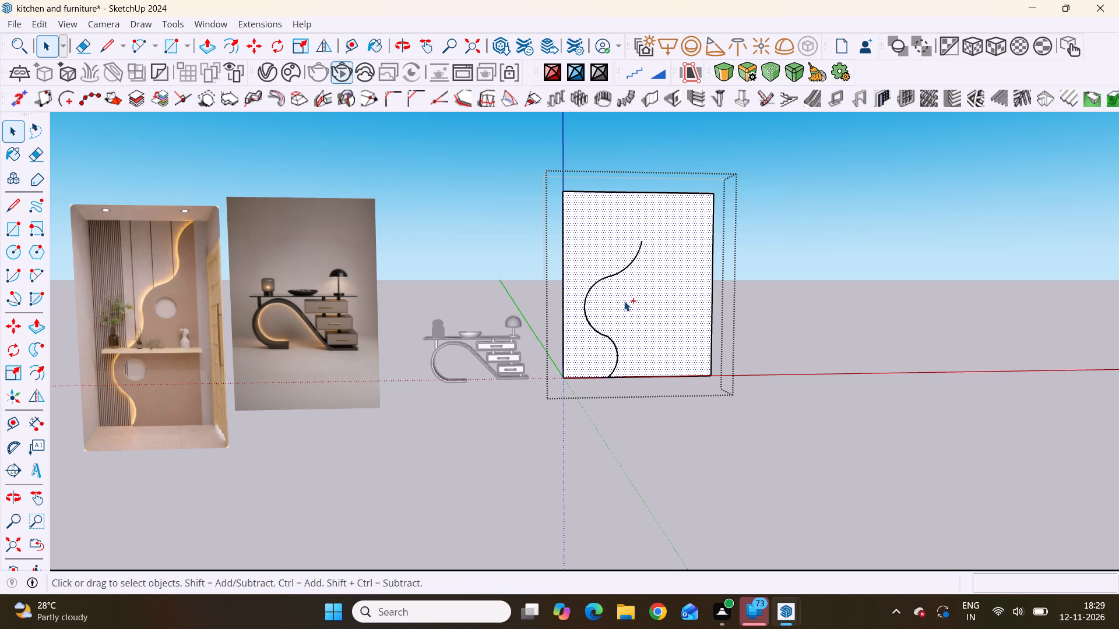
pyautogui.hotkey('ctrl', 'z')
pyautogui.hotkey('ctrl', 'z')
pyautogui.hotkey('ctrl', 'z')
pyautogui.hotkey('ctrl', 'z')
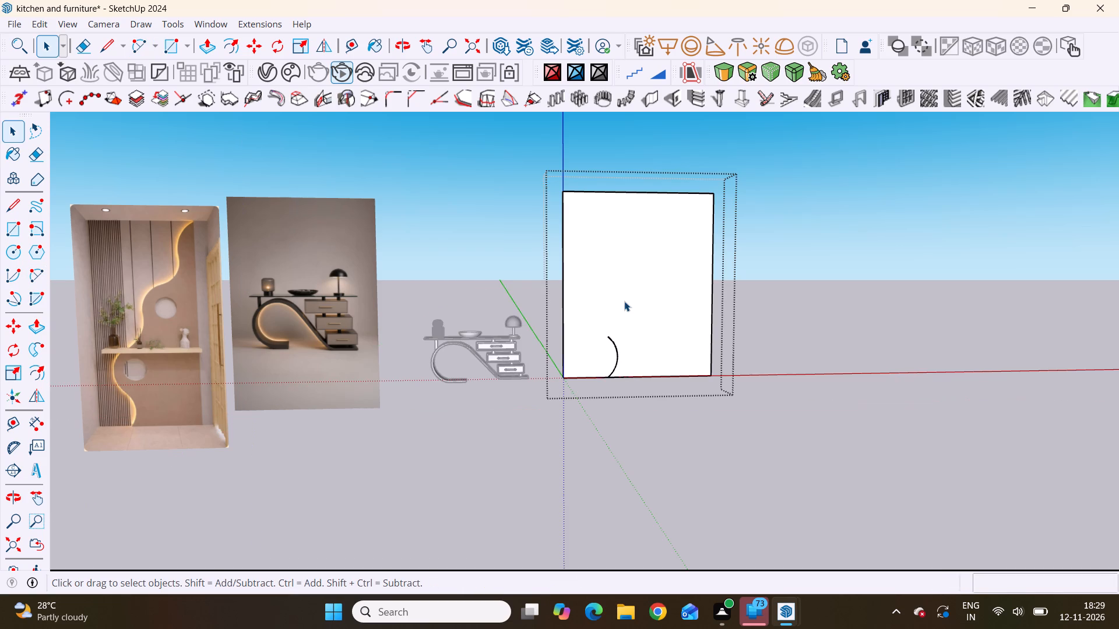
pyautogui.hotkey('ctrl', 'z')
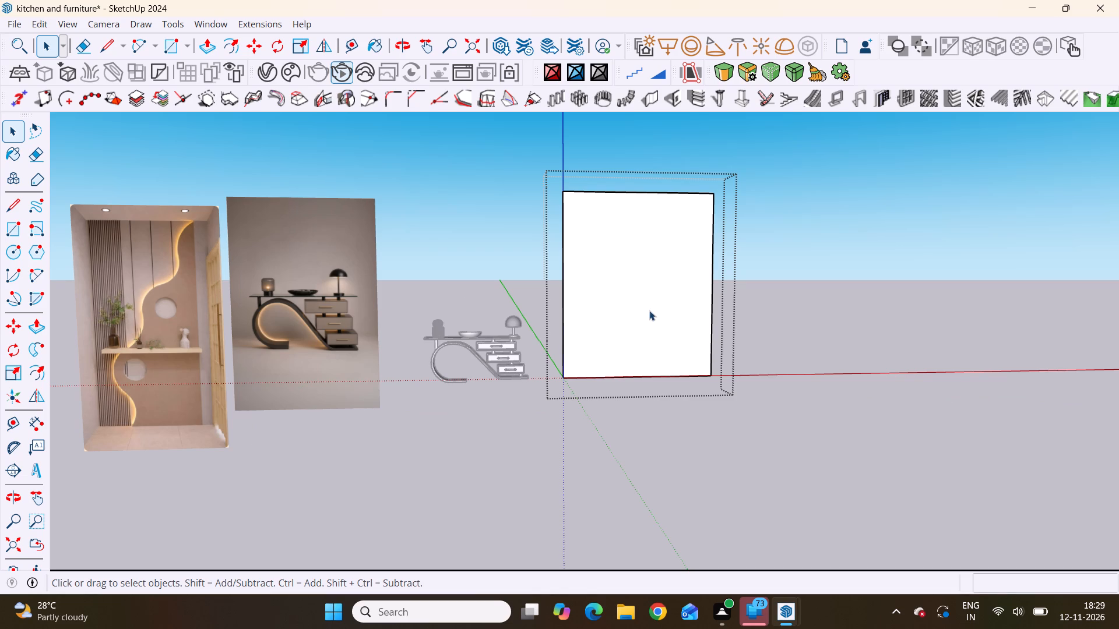
# Draw the first arc up from the back panel's bottom edge, about 1' 3 7/16" long, bulging right about 7 11/16".
pyautogui.click(658, 315)
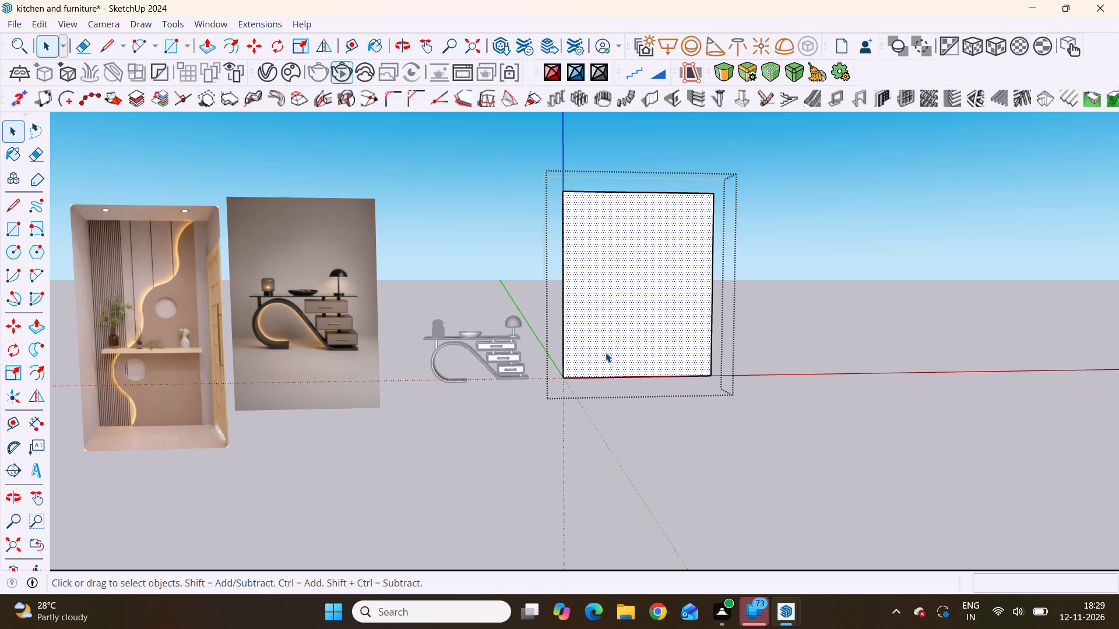
pyautogui.press('a')
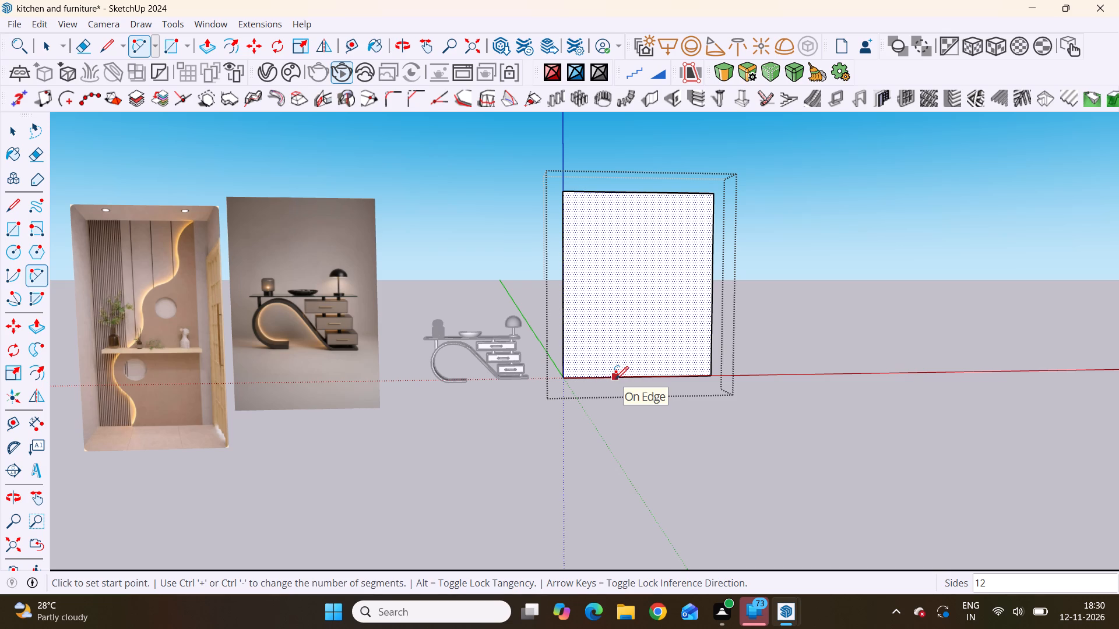
pyautogui.click(615, 379)
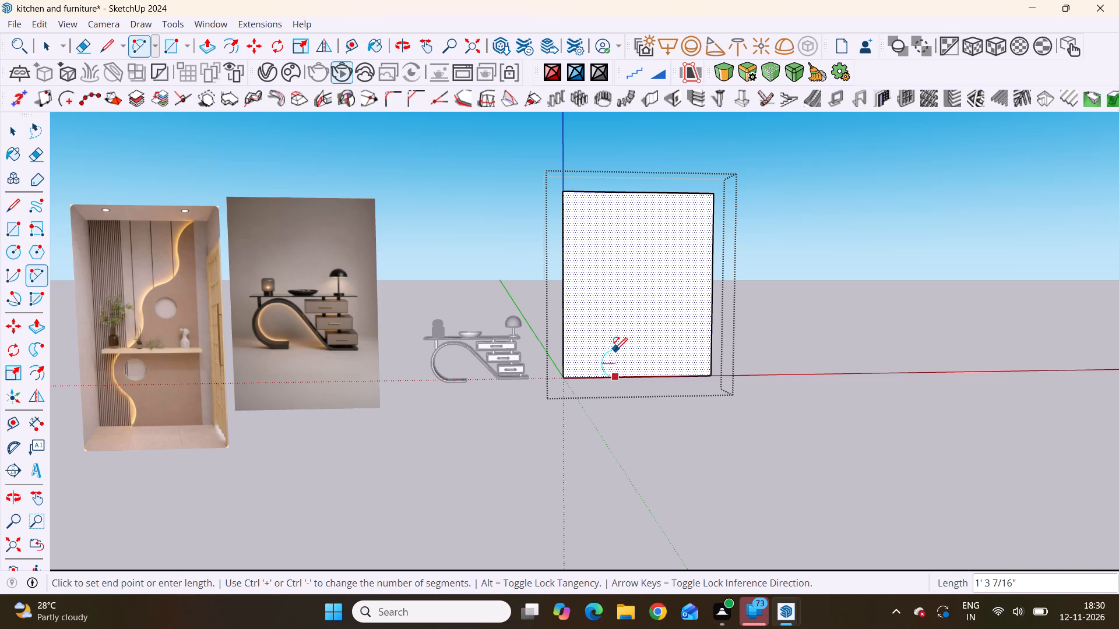
pyautogui.click(614, 351)
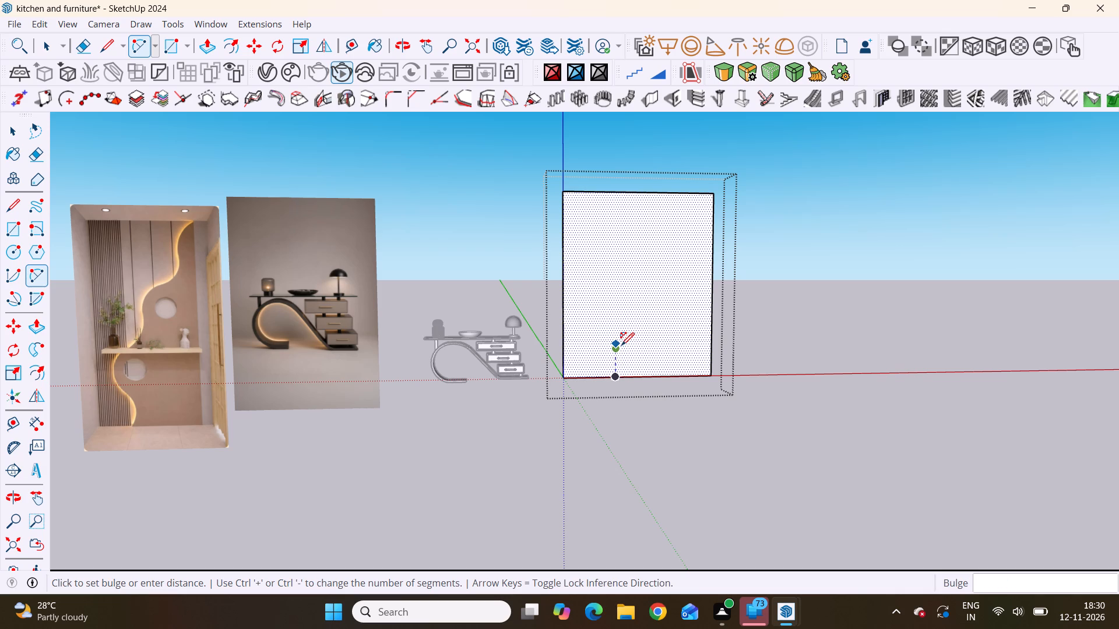
pyautogui.scroll(5, 628, 347)
pyautogui.scroll(-3, 628, 347)
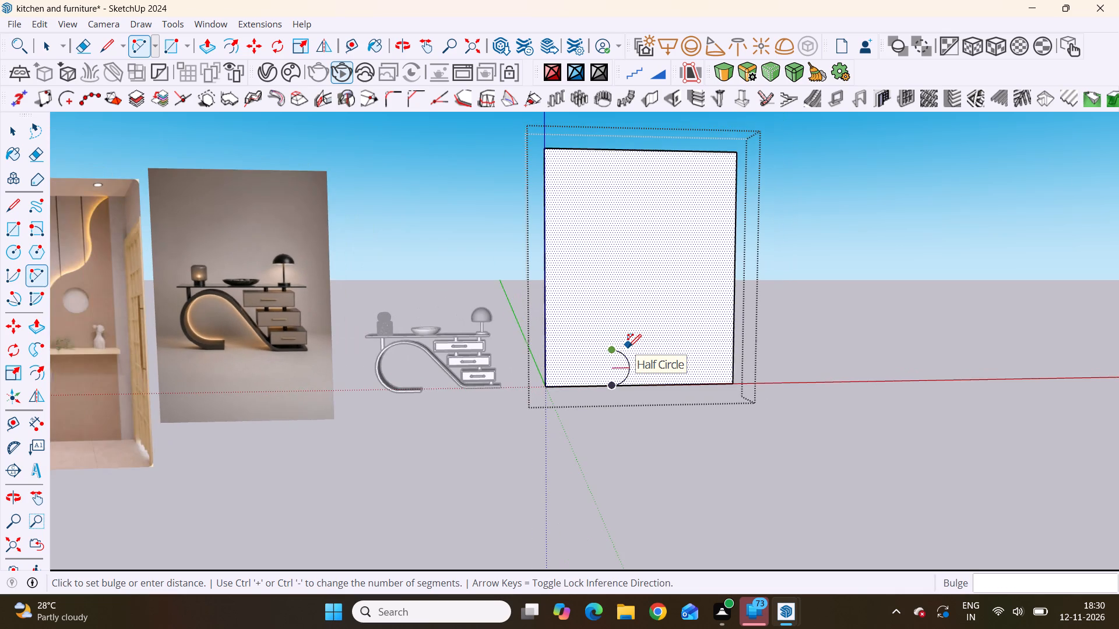
pyautogui.scroll(-2, 628, 347)
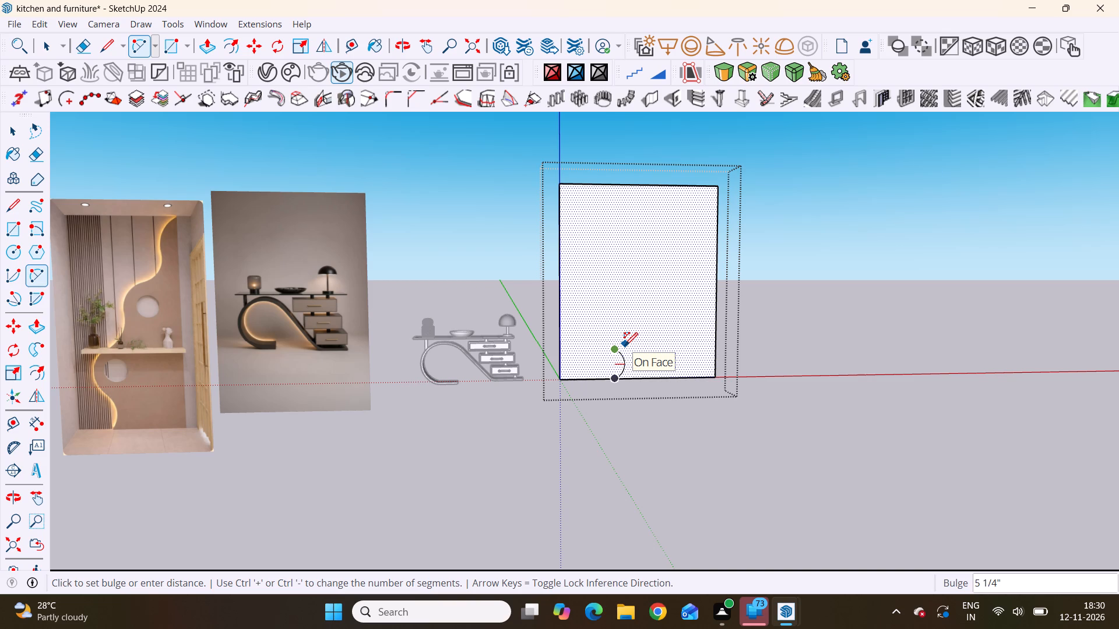
pyautogui.click(627, 345)
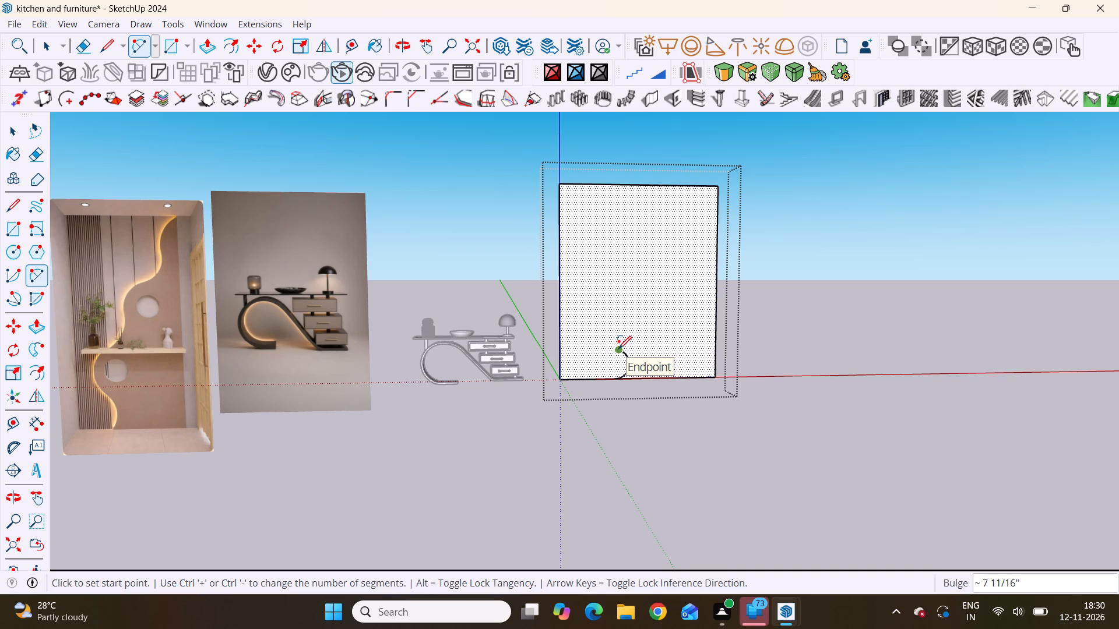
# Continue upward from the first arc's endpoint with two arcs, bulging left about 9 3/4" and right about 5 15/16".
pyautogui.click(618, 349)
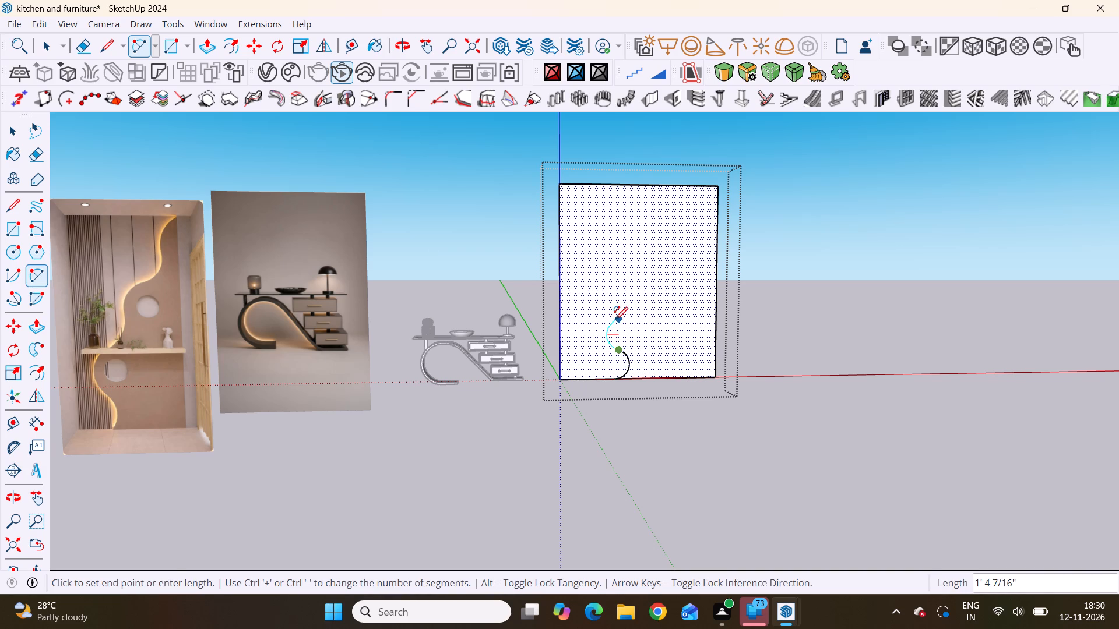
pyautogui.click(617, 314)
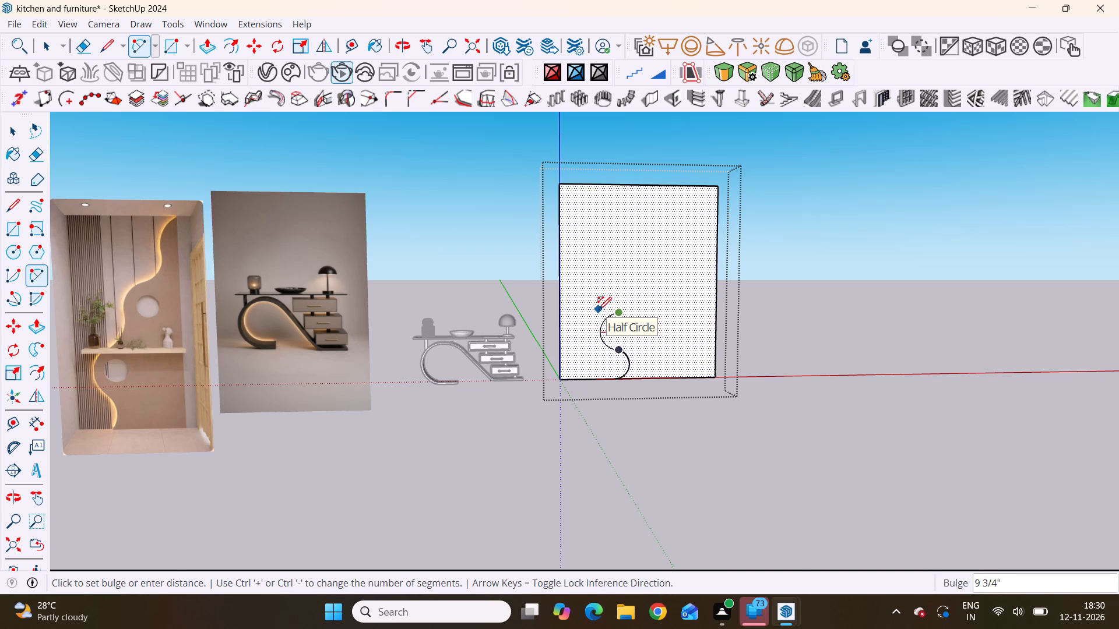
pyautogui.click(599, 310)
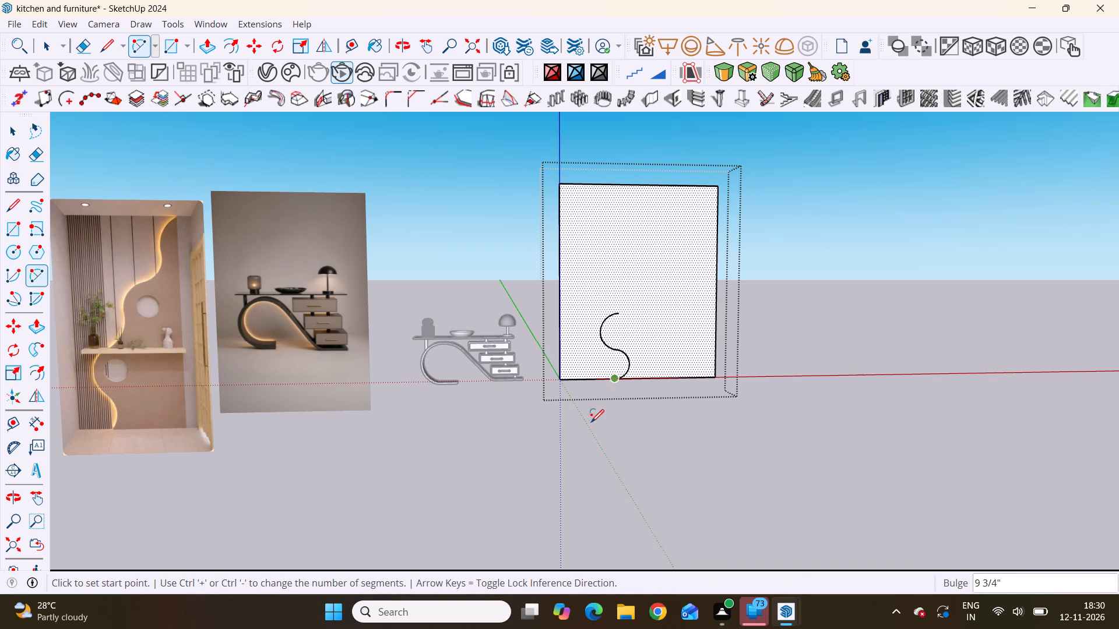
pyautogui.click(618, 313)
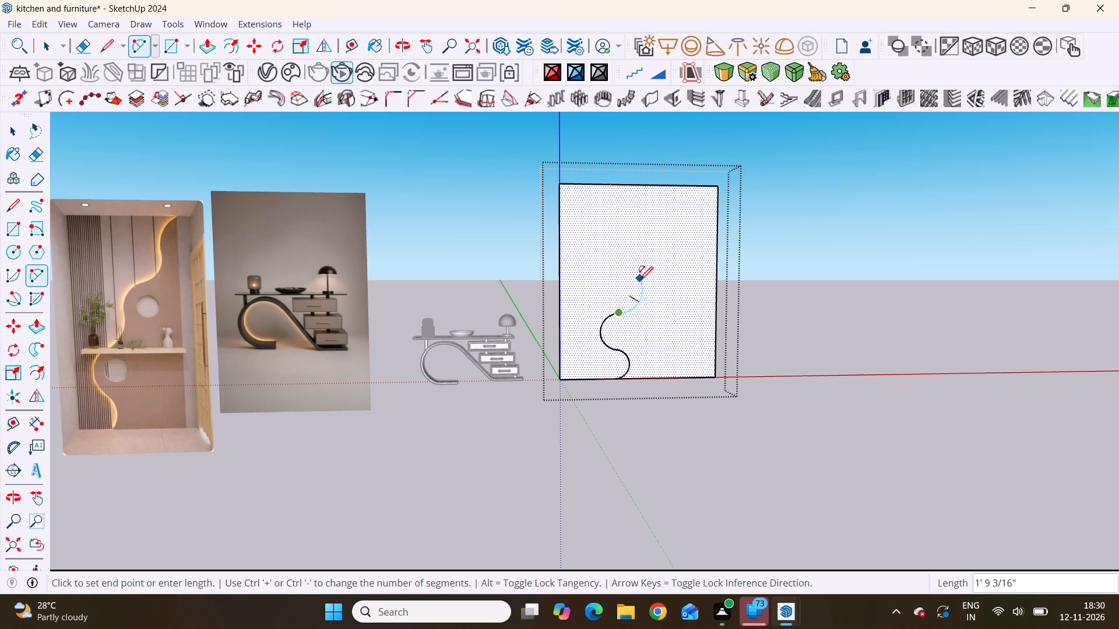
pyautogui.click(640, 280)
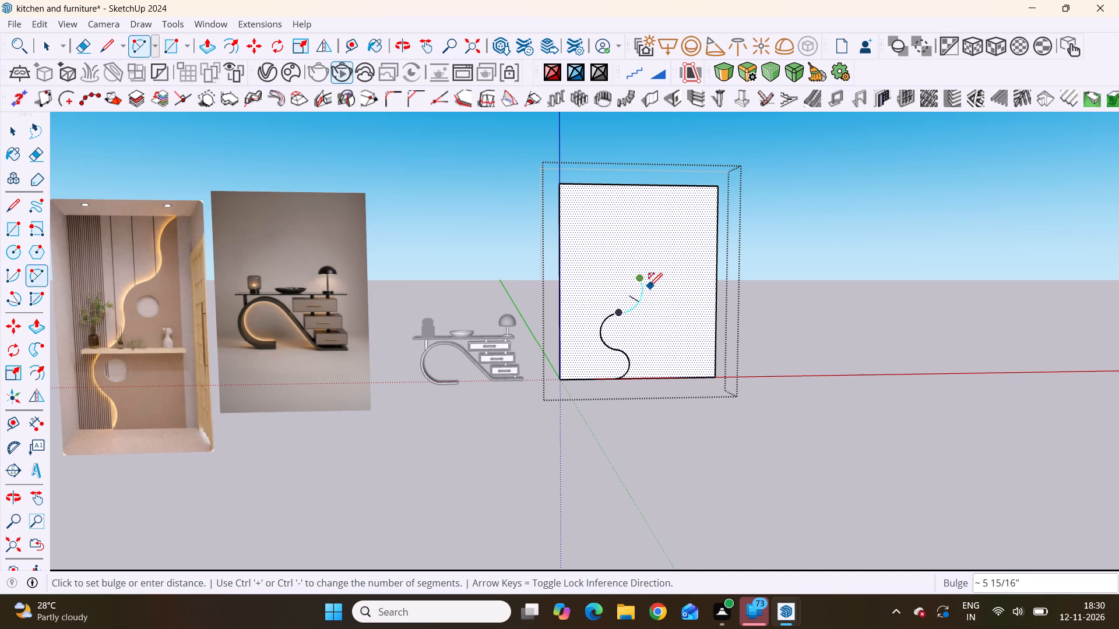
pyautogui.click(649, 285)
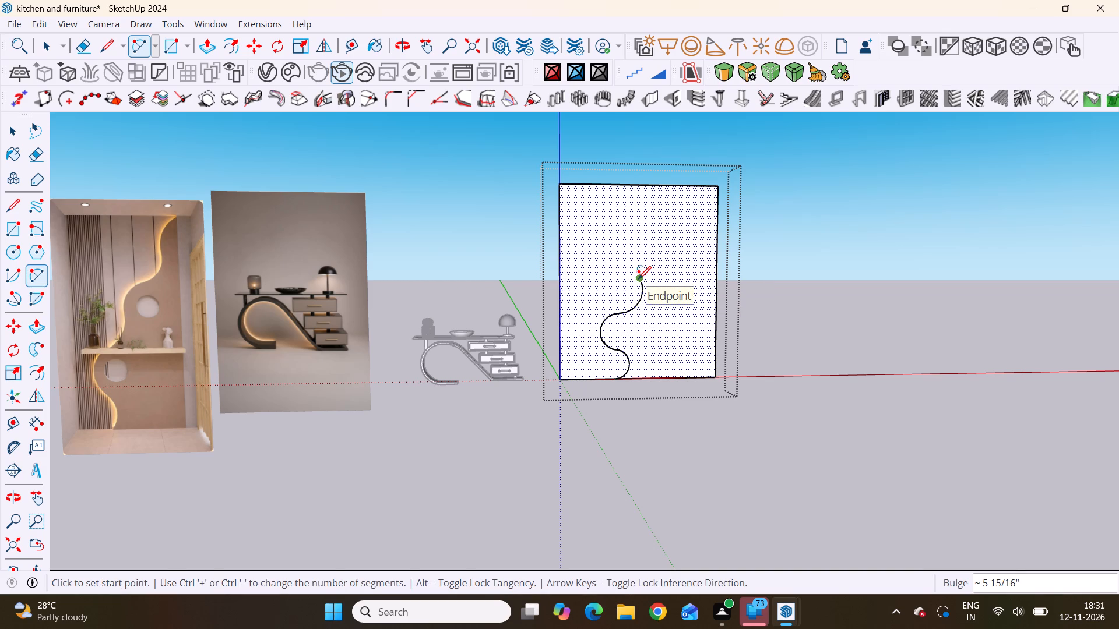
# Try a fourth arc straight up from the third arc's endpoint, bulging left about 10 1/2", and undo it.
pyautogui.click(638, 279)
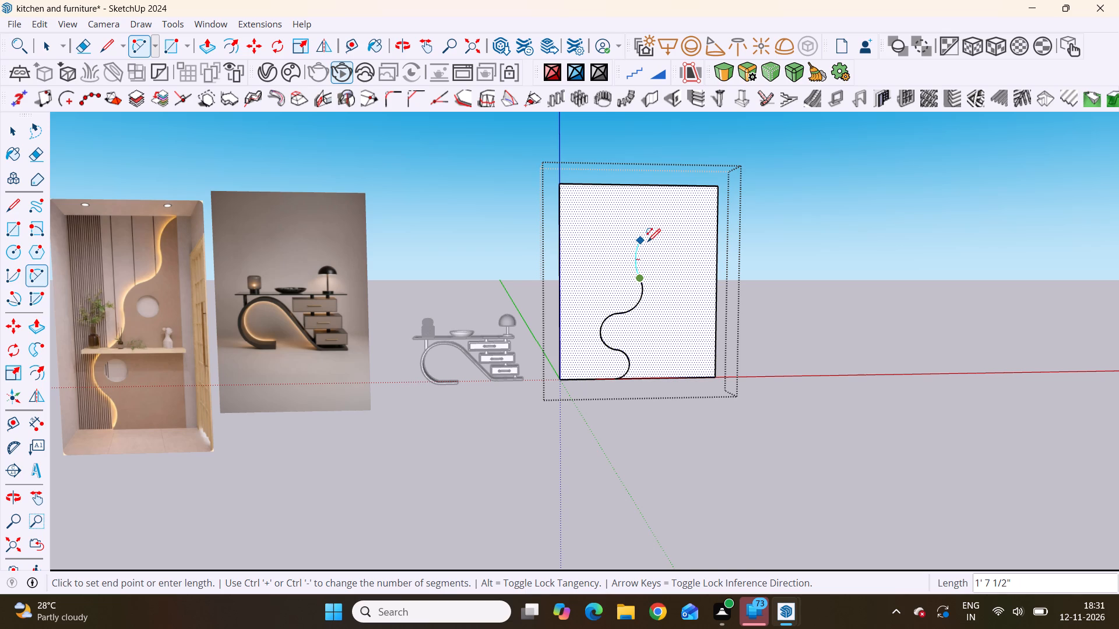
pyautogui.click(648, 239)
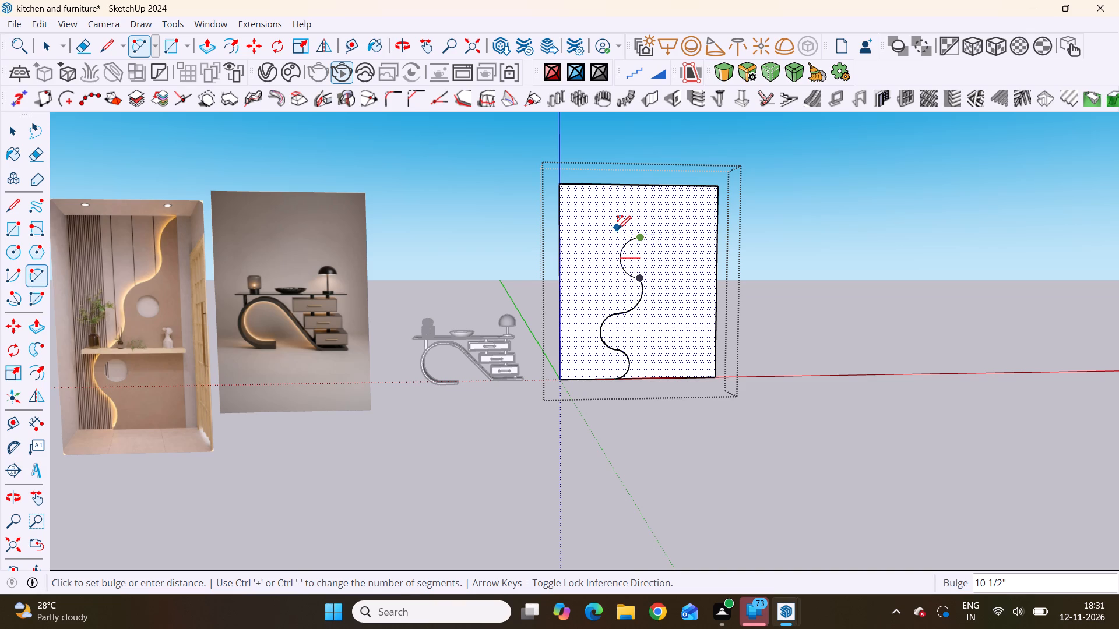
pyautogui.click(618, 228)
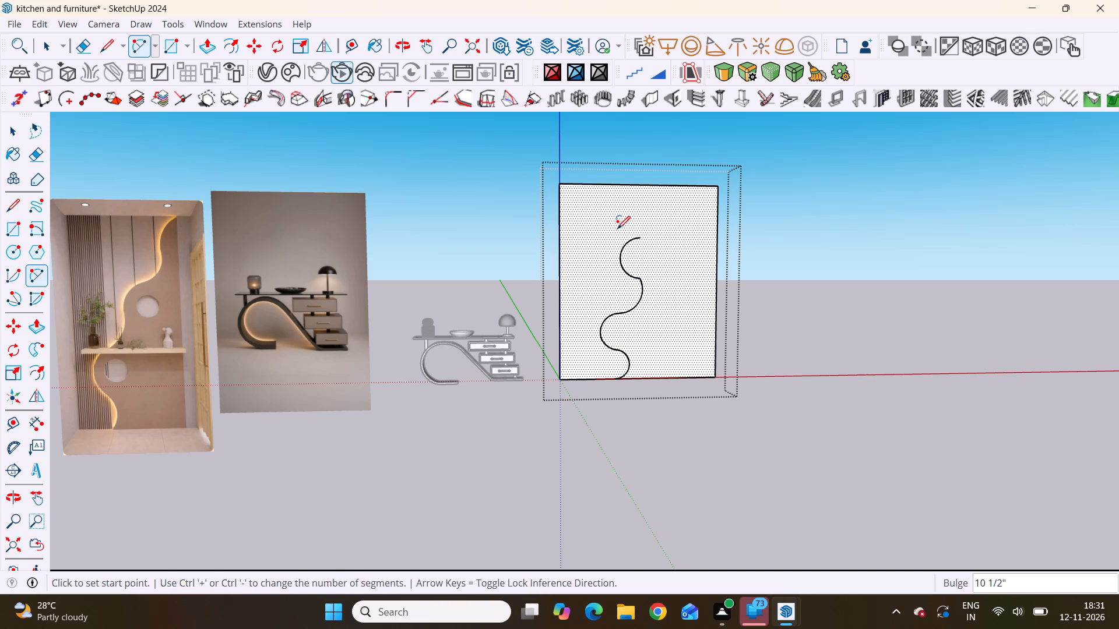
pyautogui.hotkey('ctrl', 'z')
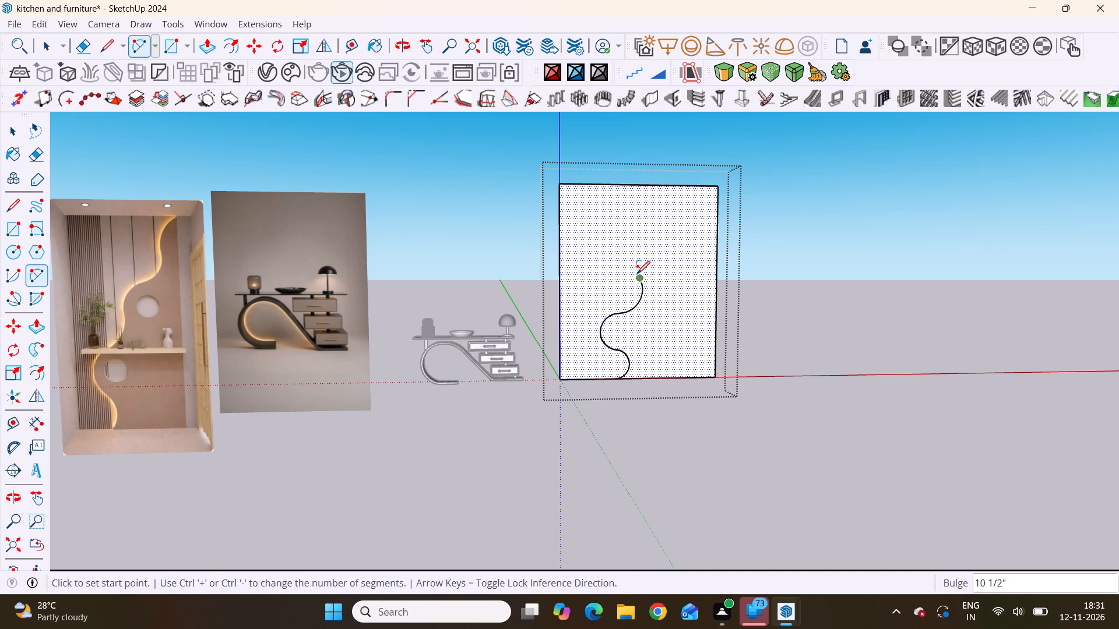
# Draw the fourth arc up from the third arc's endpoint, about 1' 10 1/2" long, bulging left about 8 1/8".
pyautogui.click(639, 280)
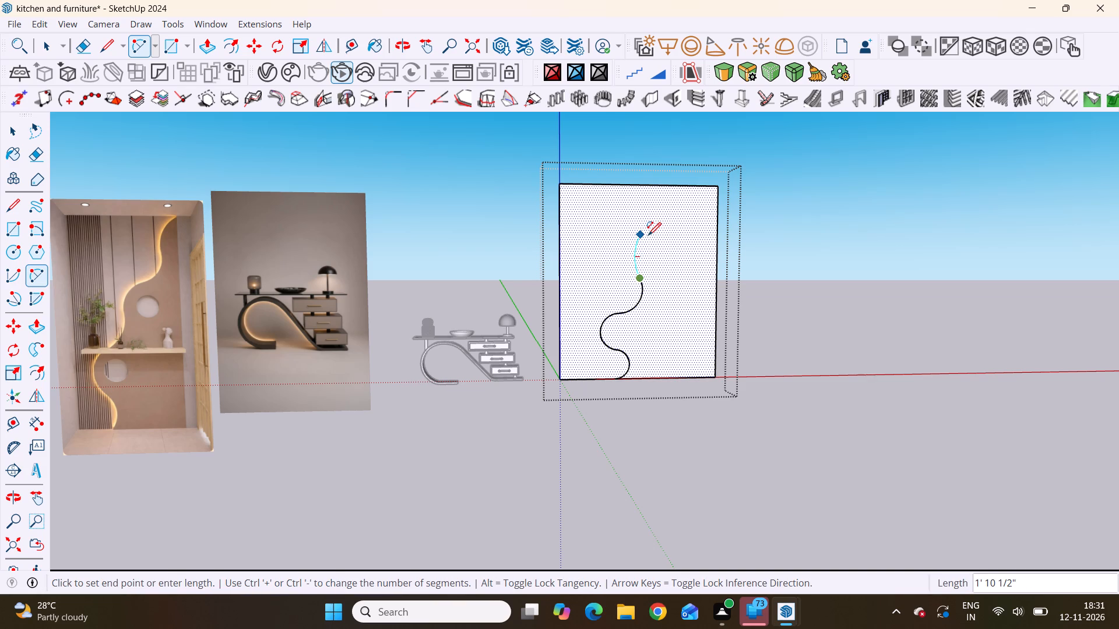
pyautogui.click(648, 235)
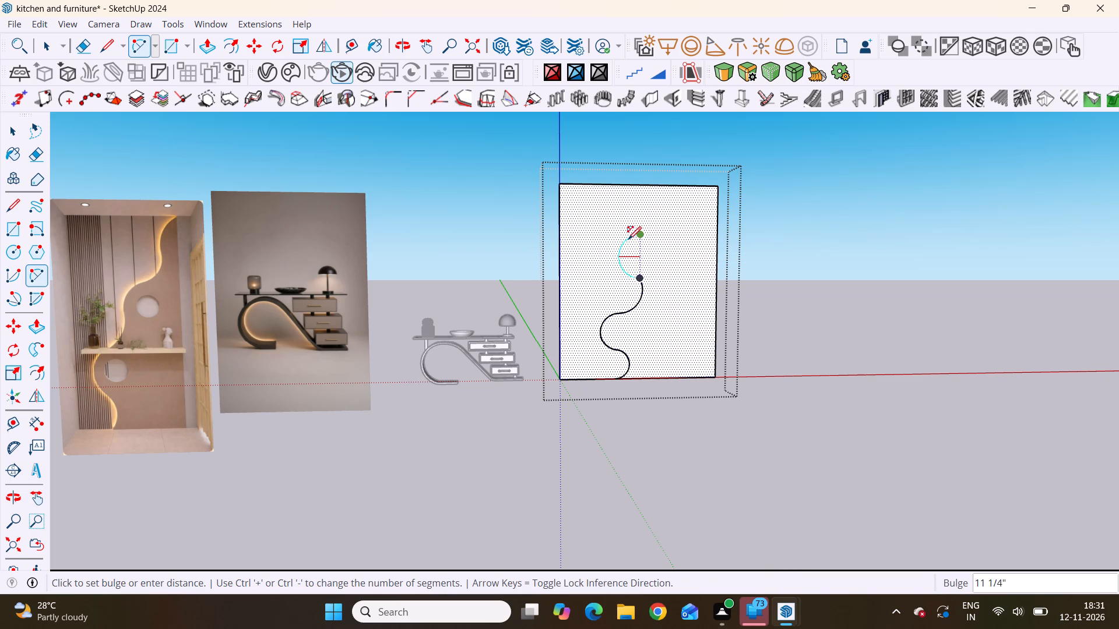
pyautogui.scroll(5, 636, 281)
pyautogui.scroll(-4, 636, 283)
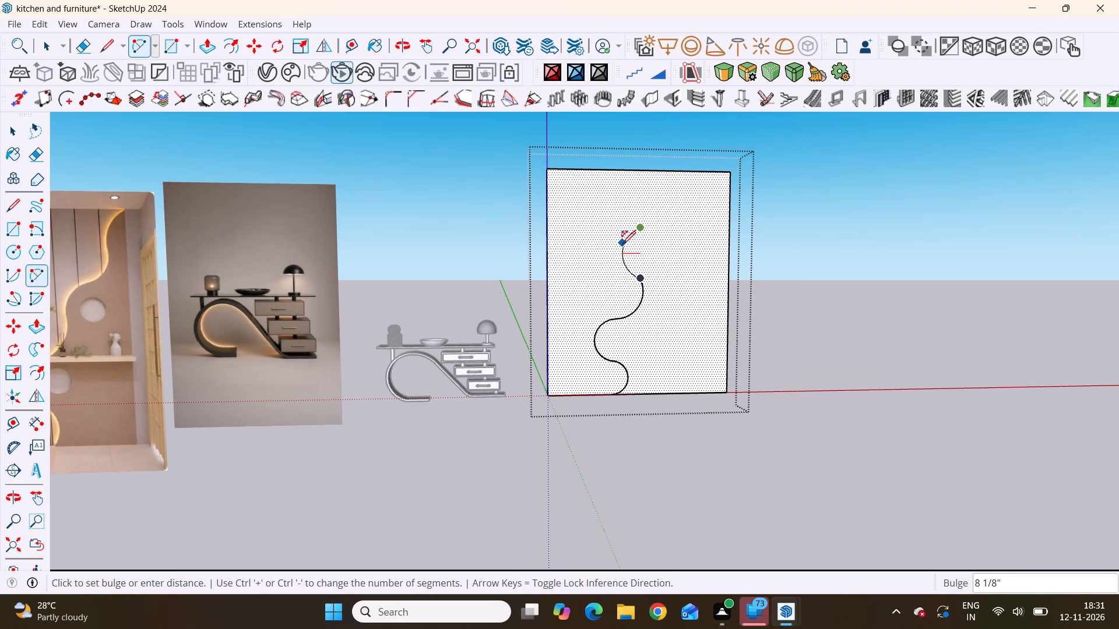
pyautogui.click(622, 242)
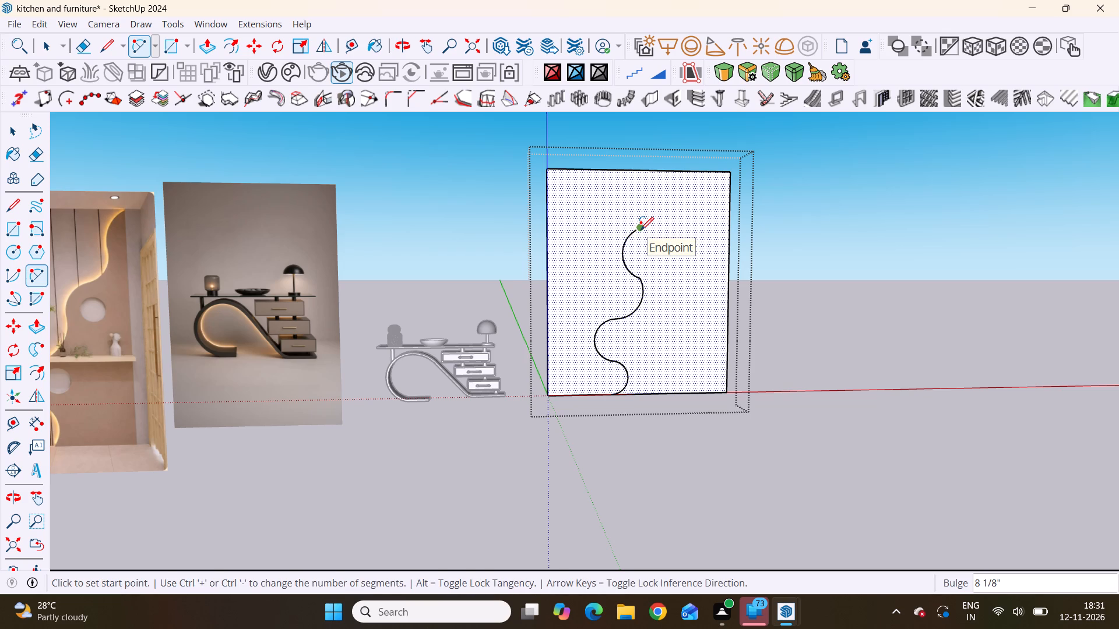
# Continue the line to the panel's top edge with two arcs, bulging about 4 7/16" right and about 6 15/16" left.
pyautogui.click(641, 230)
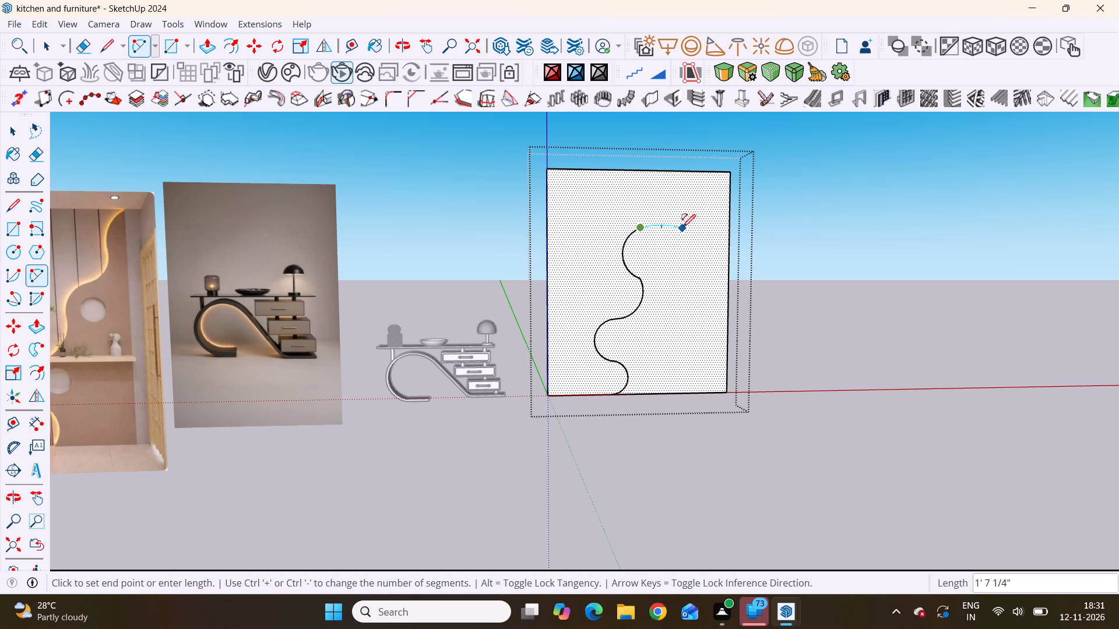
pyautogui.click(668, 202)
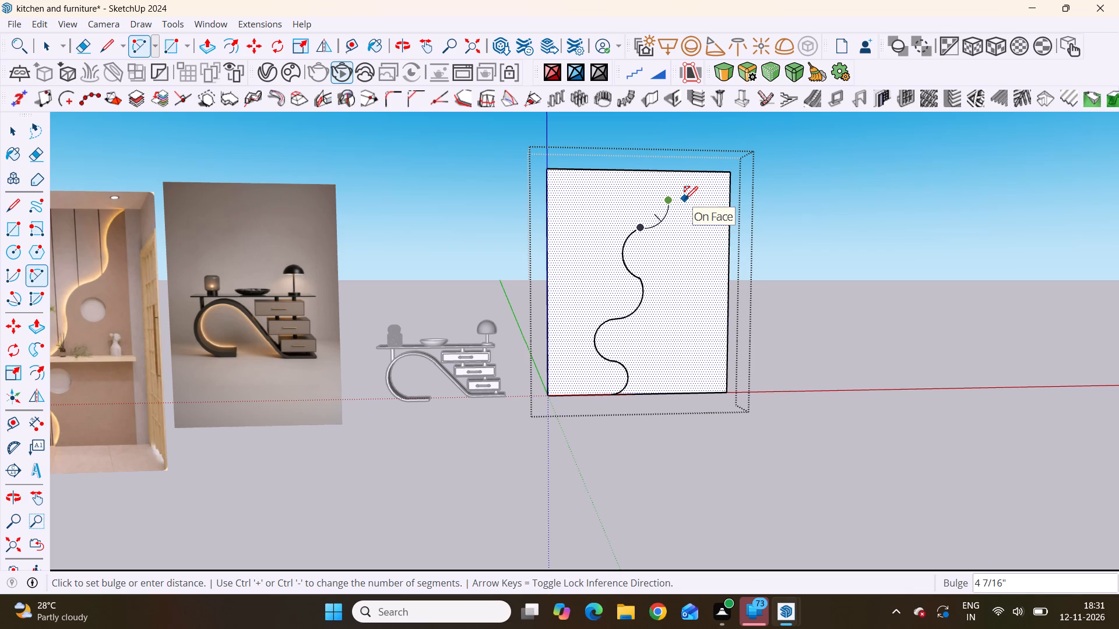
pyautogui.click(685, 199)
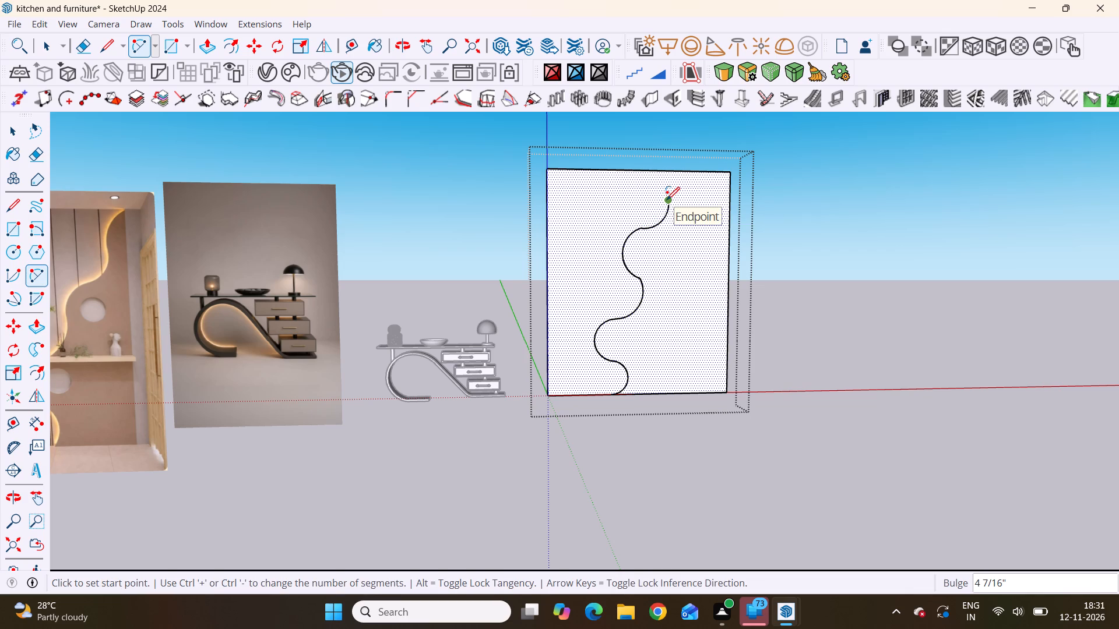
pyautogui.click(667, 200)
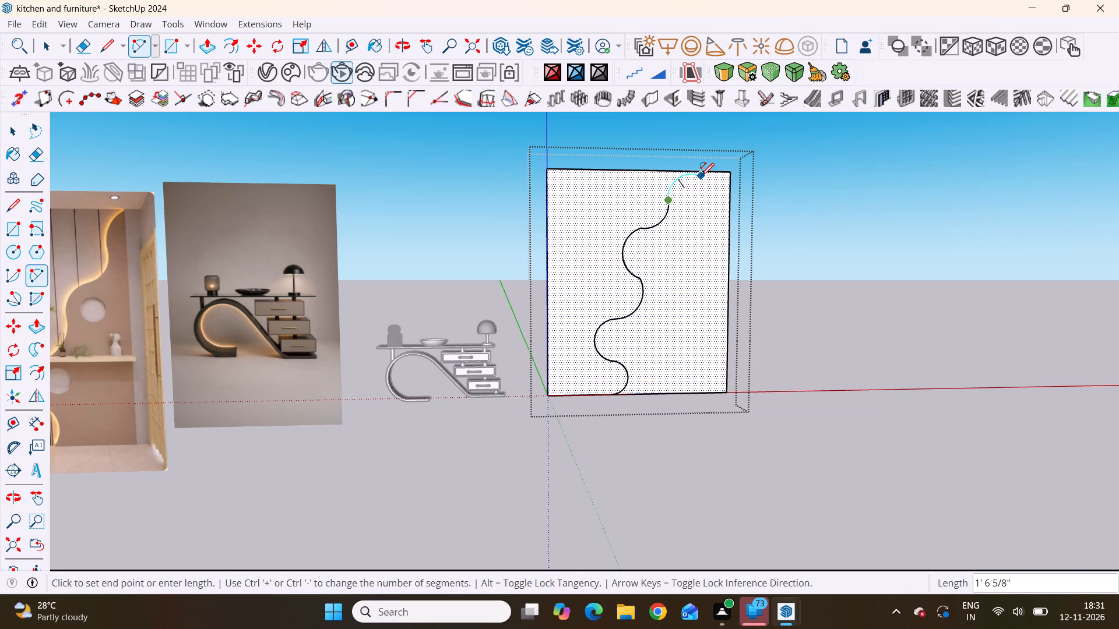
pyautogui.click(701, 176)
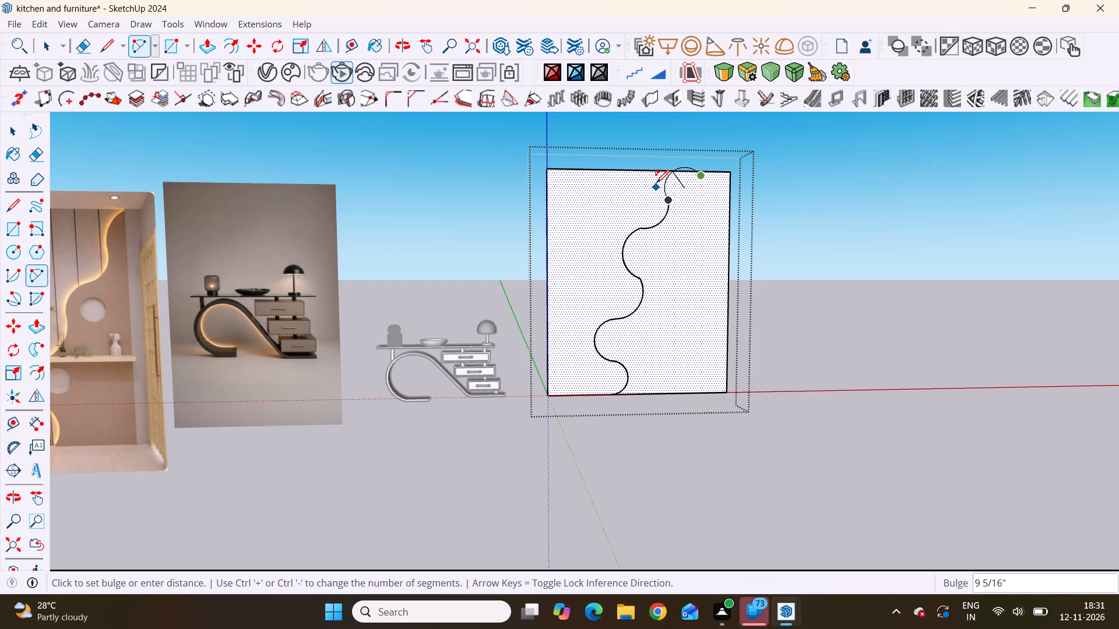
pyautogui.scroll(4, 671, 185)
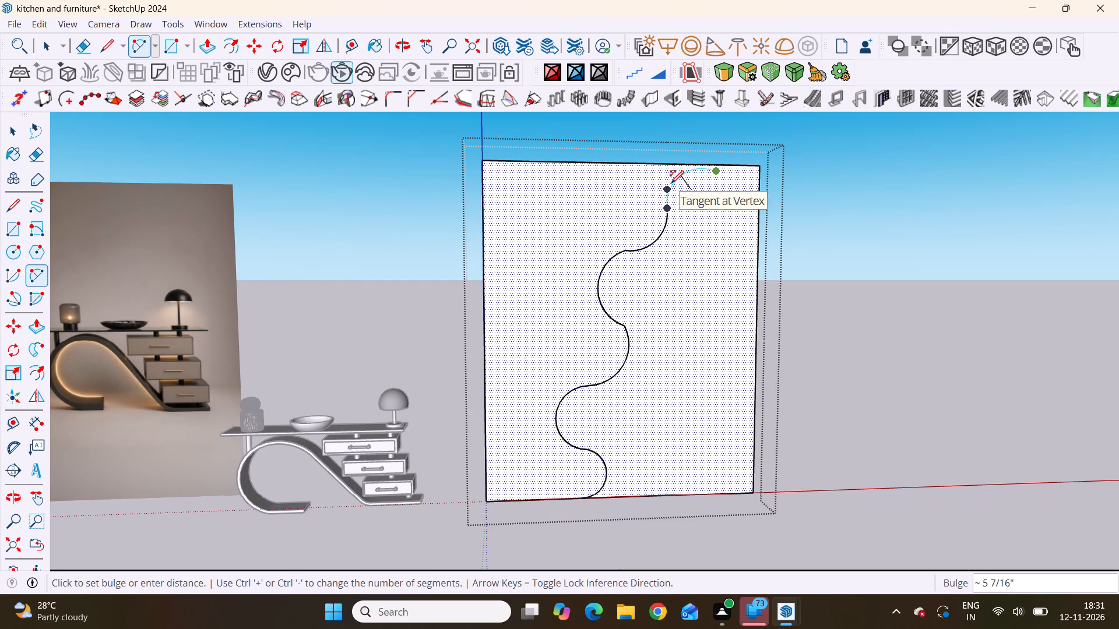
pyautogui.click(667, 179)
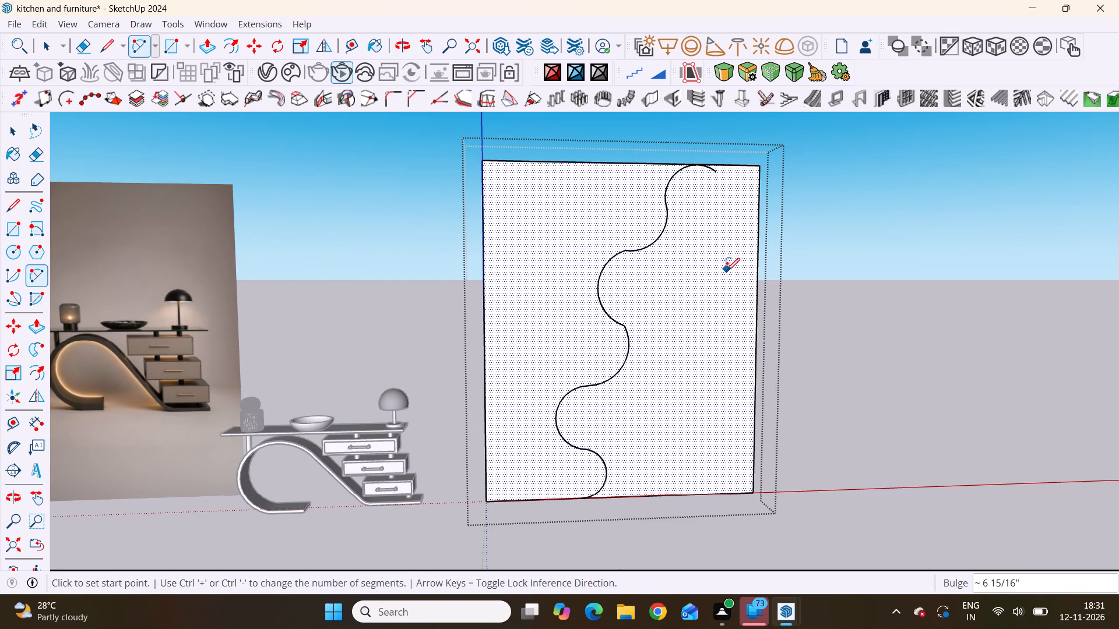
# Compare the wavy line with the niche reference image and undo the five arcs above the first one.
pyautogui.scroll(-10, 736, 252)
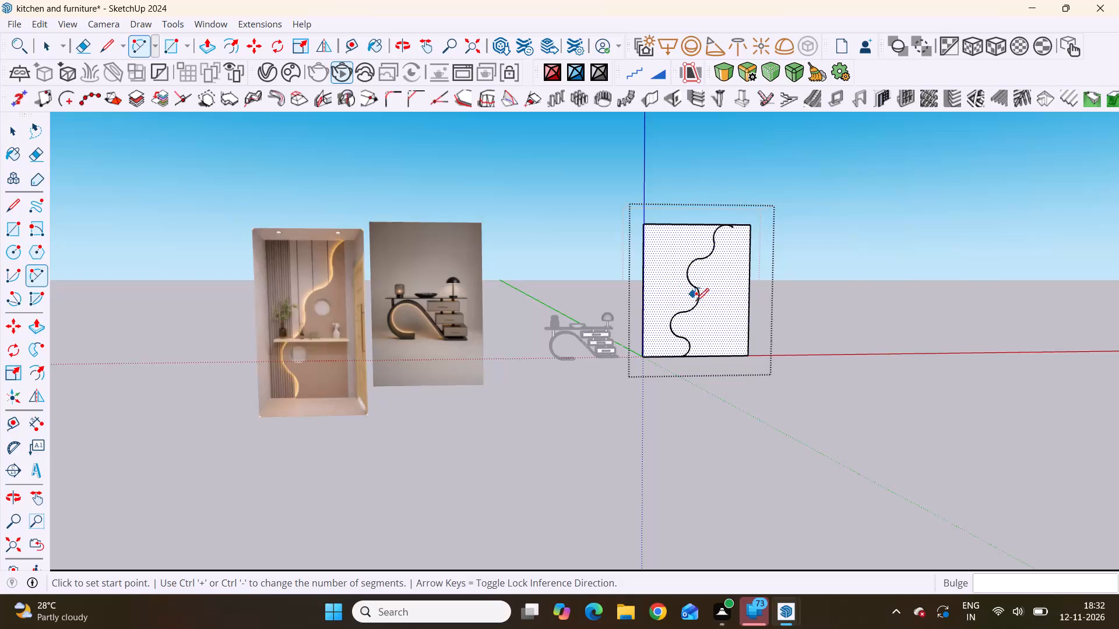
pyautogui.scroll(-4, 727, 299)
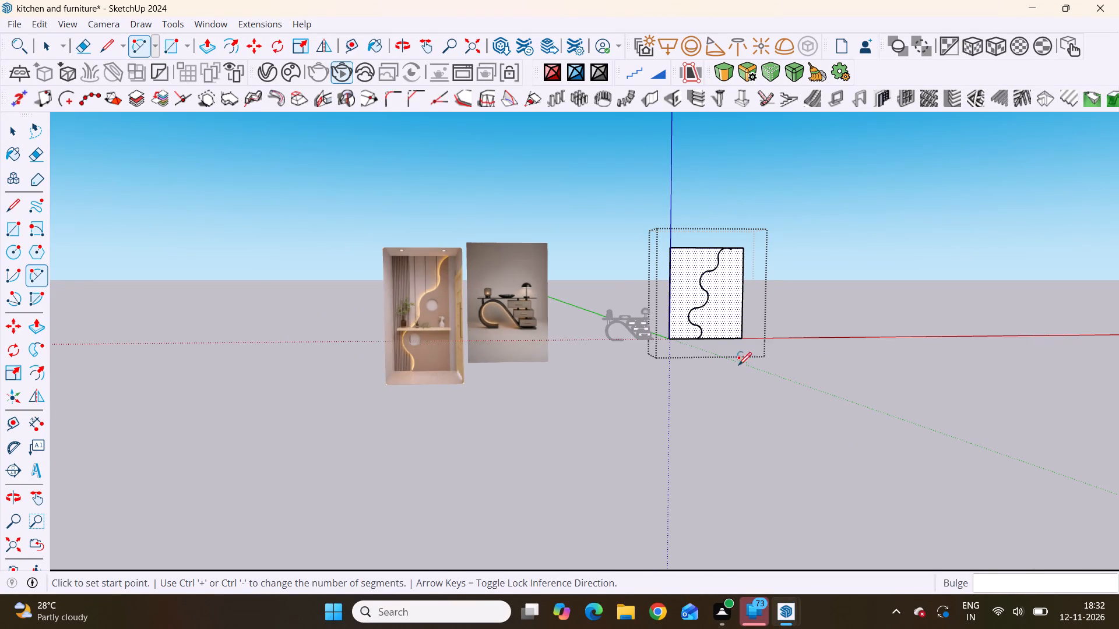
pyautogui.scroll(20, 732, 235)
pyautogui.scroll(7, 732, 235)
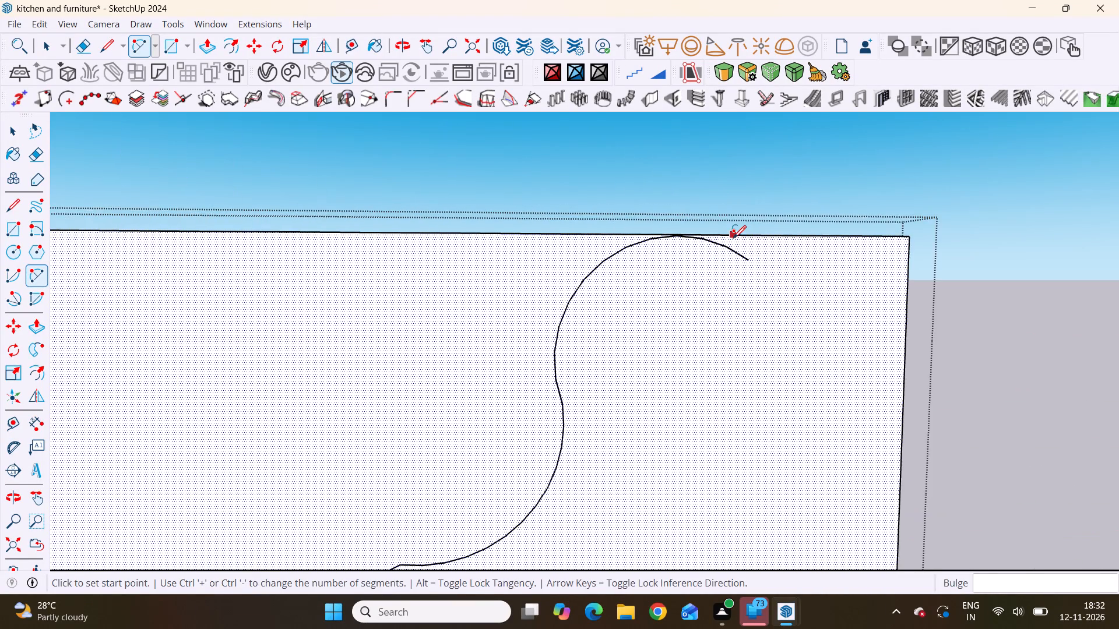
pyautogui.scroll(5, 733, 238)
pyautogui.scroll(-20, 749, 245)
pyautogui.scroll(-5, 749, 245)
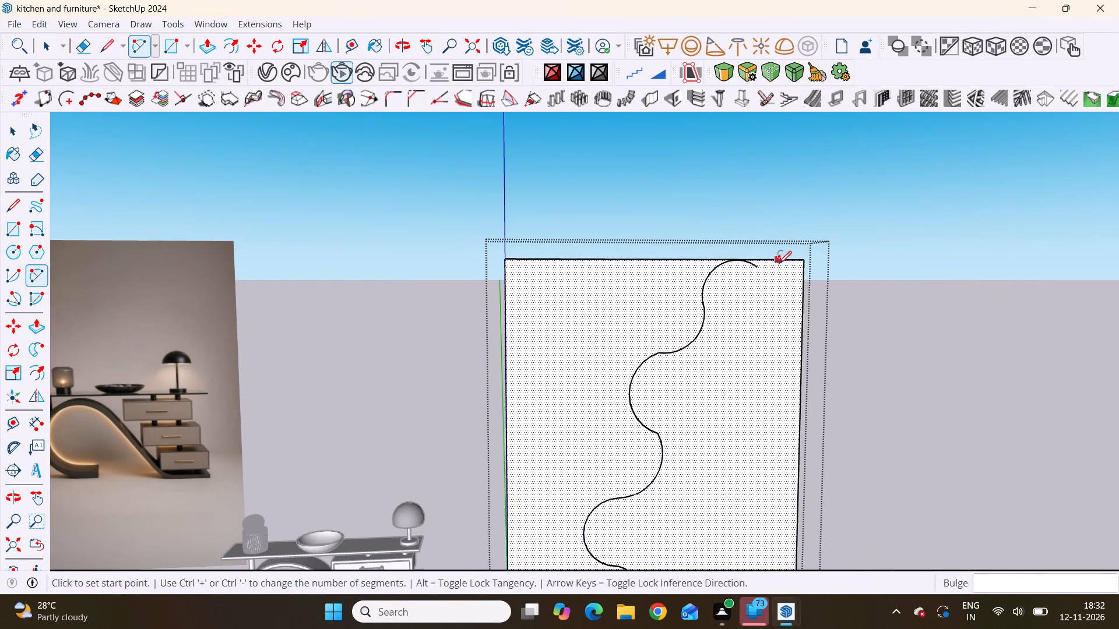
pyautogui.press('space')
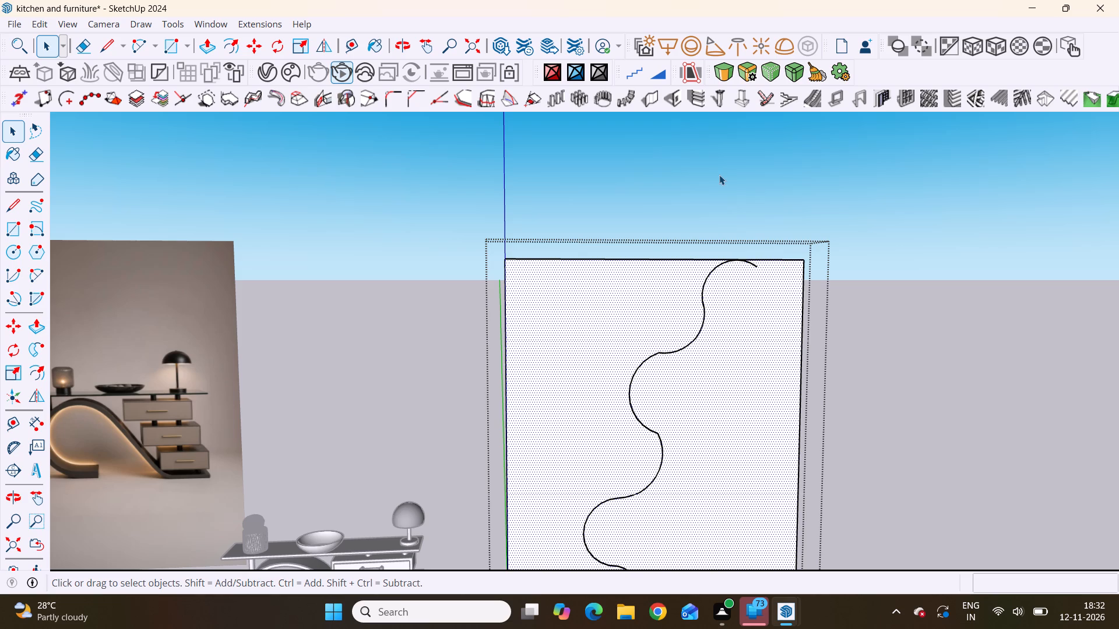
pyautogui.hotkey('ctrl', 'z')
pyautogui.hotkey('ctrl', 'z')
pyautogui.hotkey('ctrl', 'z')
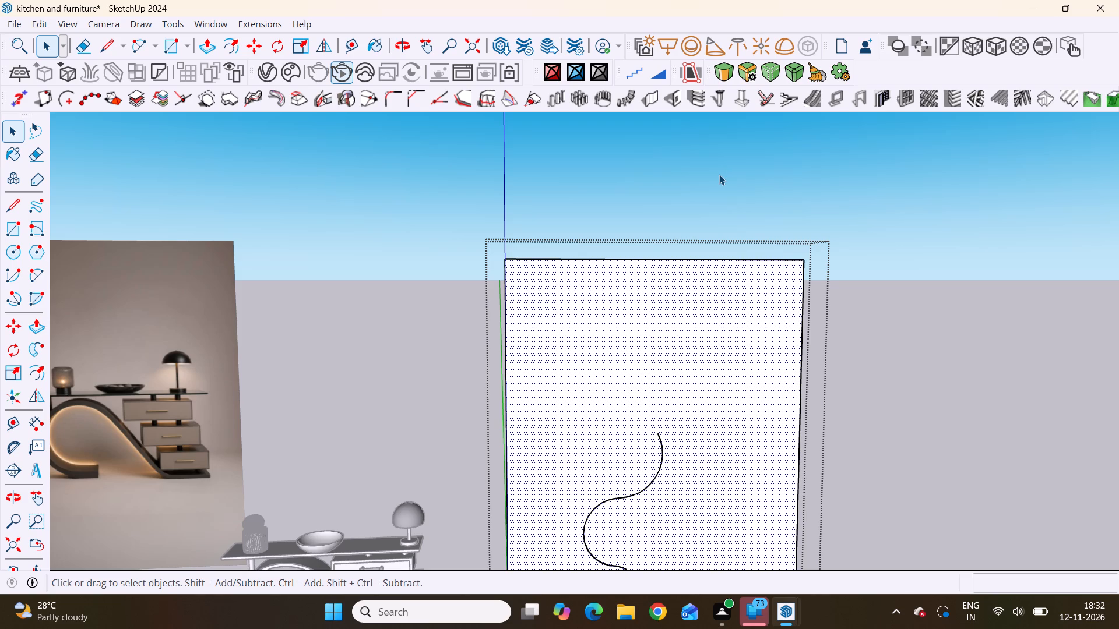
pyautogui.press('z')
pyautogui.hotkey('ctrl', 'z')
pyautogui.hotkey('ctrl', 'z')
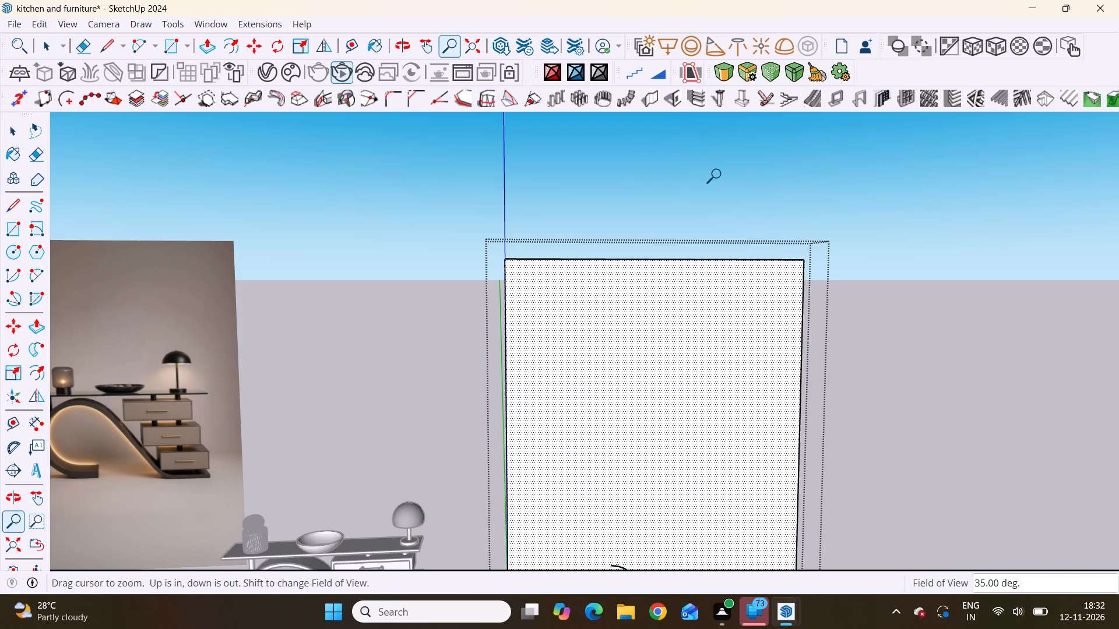
# Undo the remaining first arc so the back panel's face is blank.
pyautogui.hotkey('ctrl', 'z')
# Push/Pull the back panel's top face upward about 1' 3 5/8" to make the panel taller.
pyautogui.scroll(-10, 708, 186)
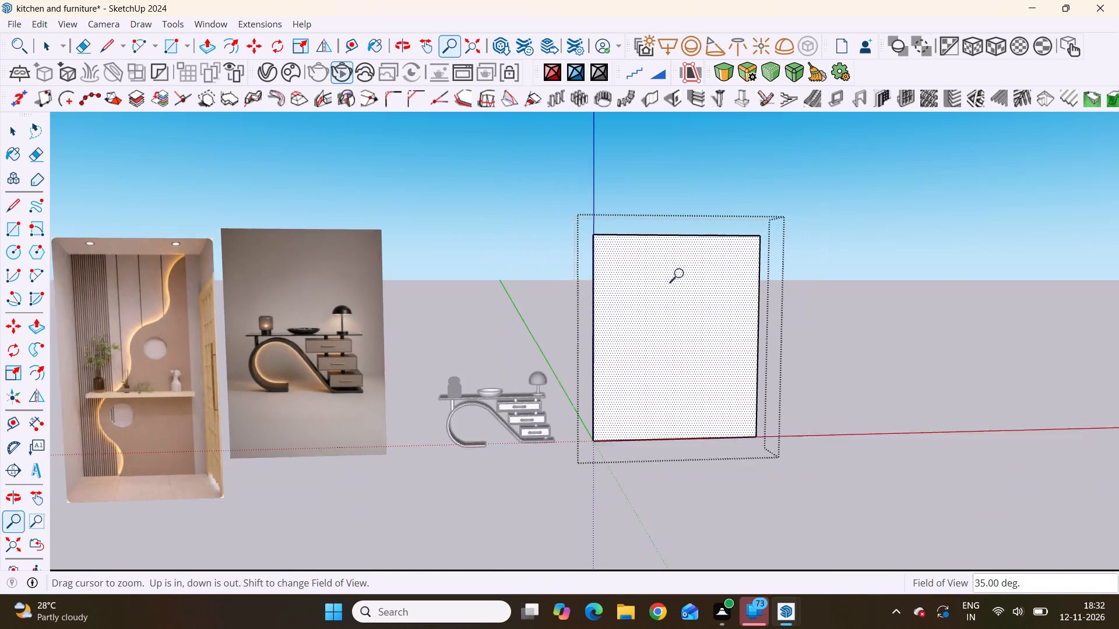
pyautogui.scroll(3, 629, 414)
pyautogui.scroll(-4, 632, 415)
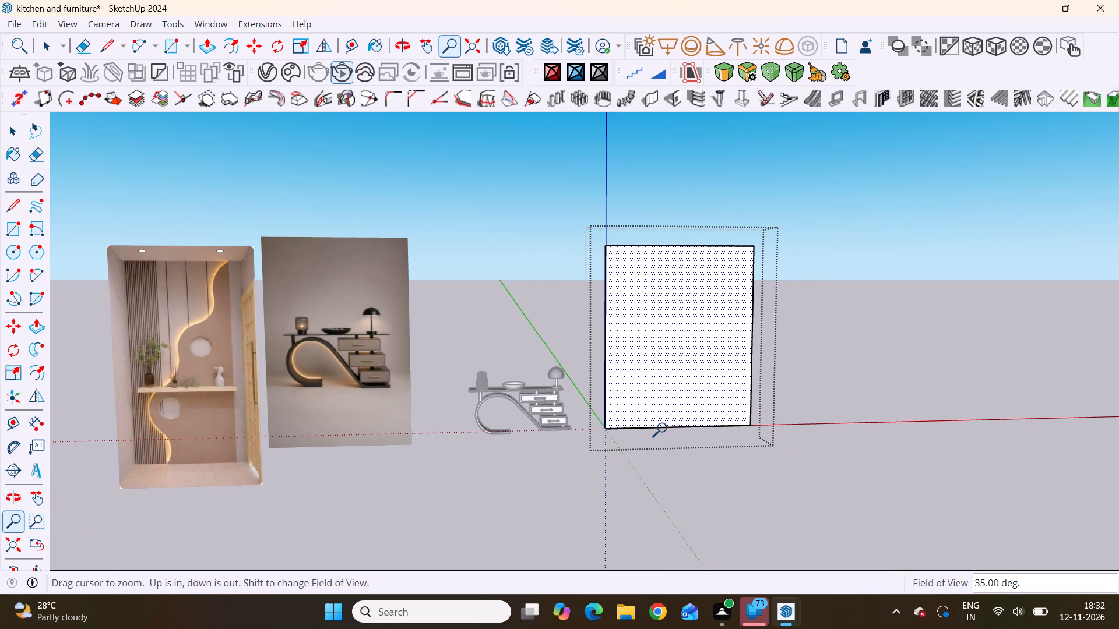
pyautogui.scroll(-2, 724, 294)
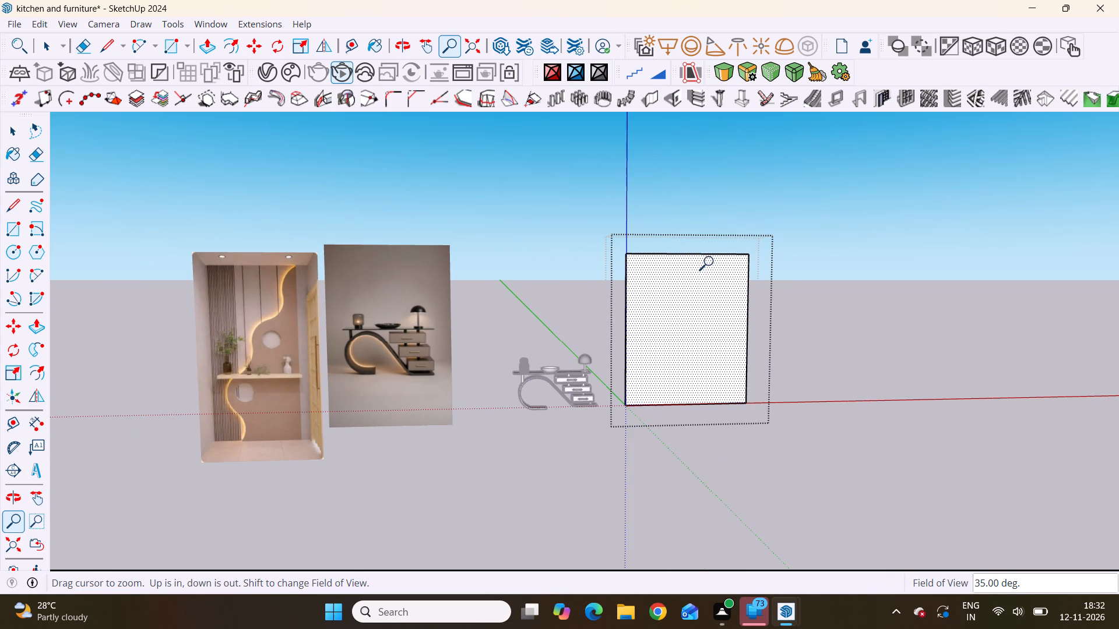
pyautogui.moveTo(712, 262); pyautogui.dragTo(704, 521, button='middle')
pyautogui.scroll(5, 731, 298)
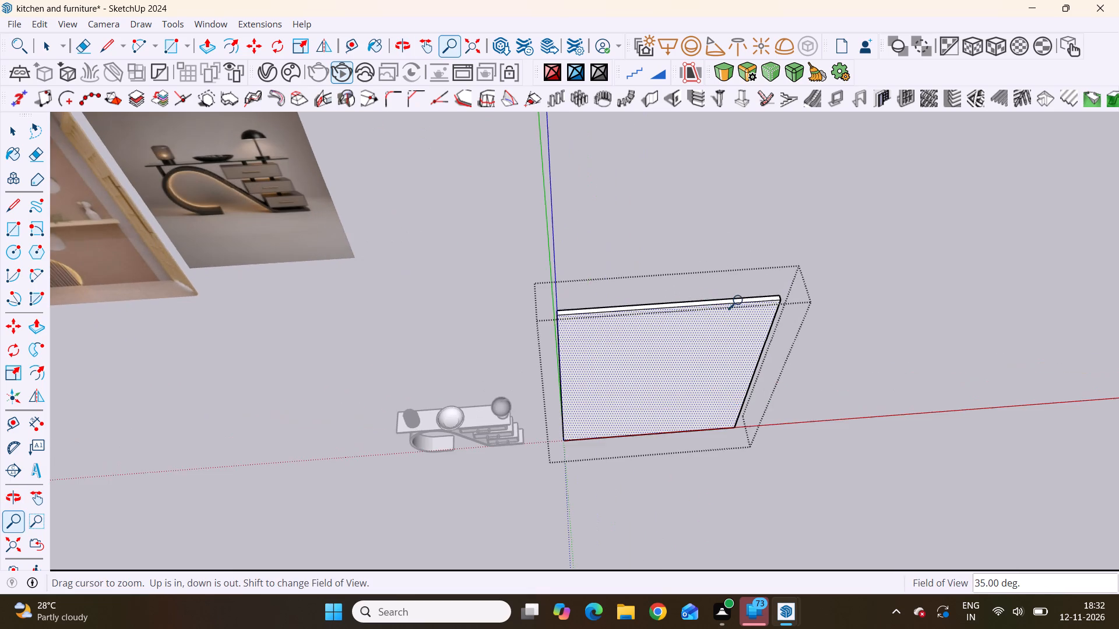
pyautogui.scroll(9, 712, 312)
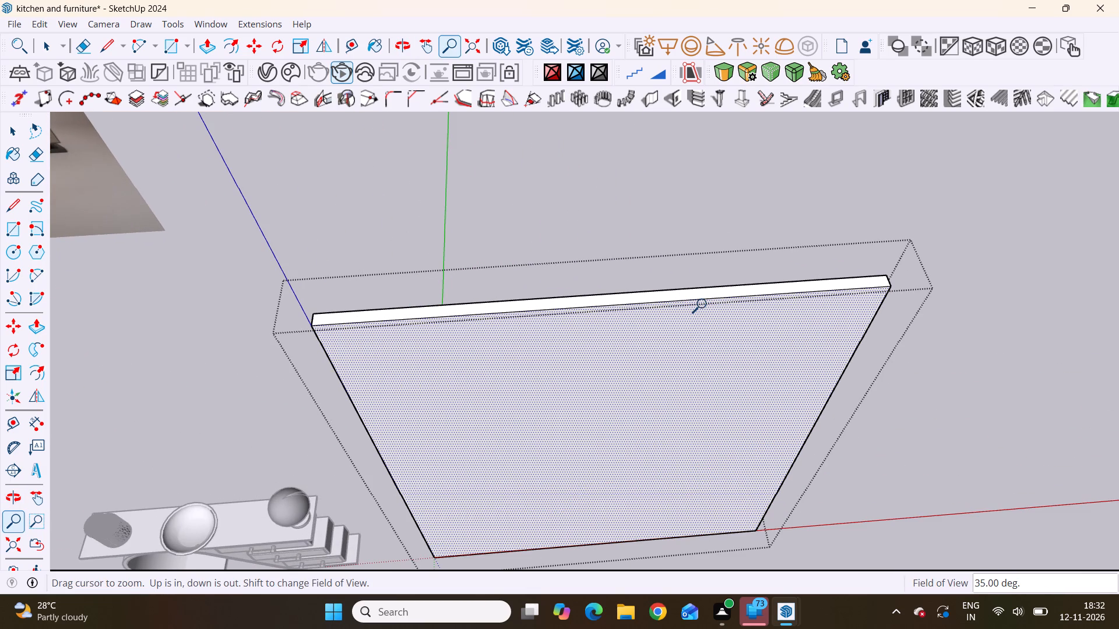
pyautogui.scroll(2, 691, 293)
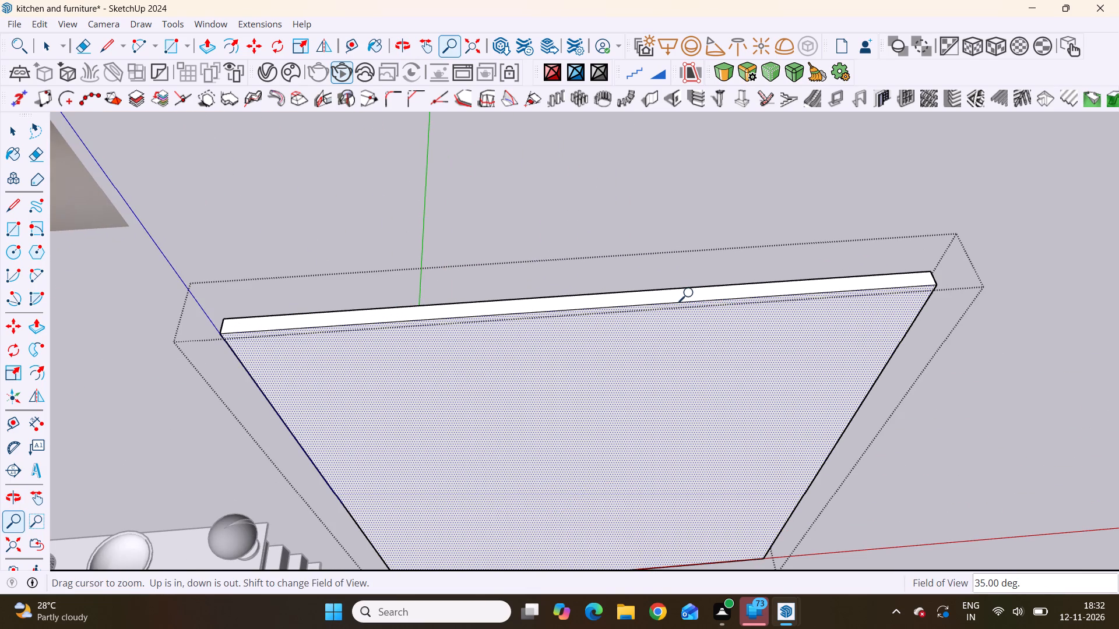
pyautogui.press('space')
pyautogui.click(671, 295)
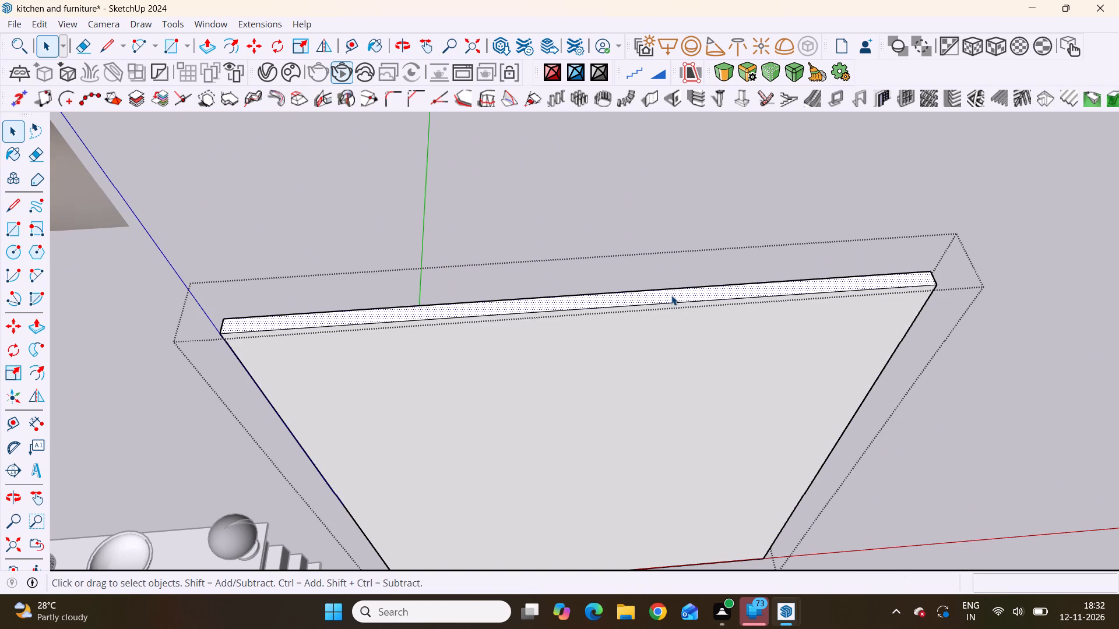
pyautogui.press('p')
pyautogui.click(666, 287)
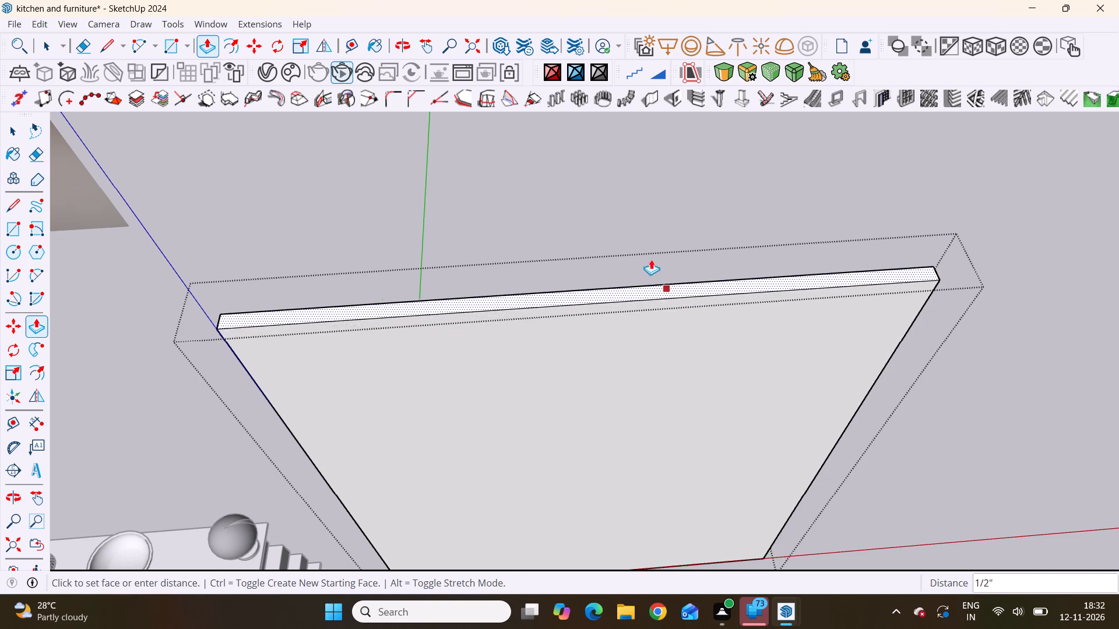
pyautogui.click(645, 189)
pyautogui.scroll(-6, 647, 255)
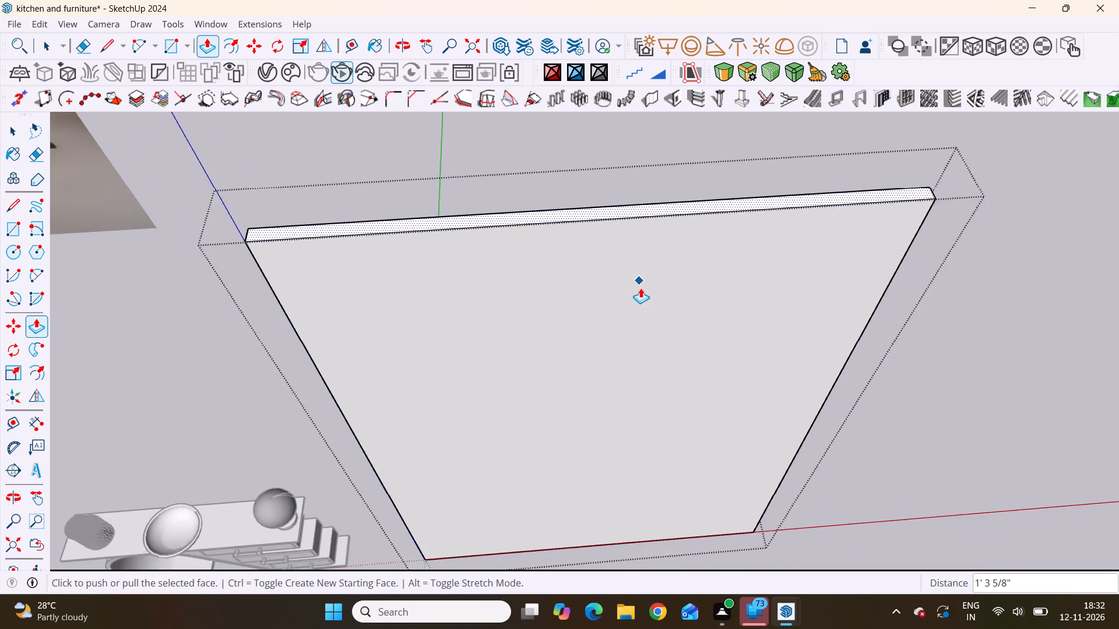
pyautogui.scroll(-9, 641, 288)
pyautogui.scroll(1, 645, 443)
pyautogui.moveTo(600, 370); pyautogui.dragTo(614, 176, button='middle')
pyautogui.scroll(1, 615, 176)
pyautogui.press('space')
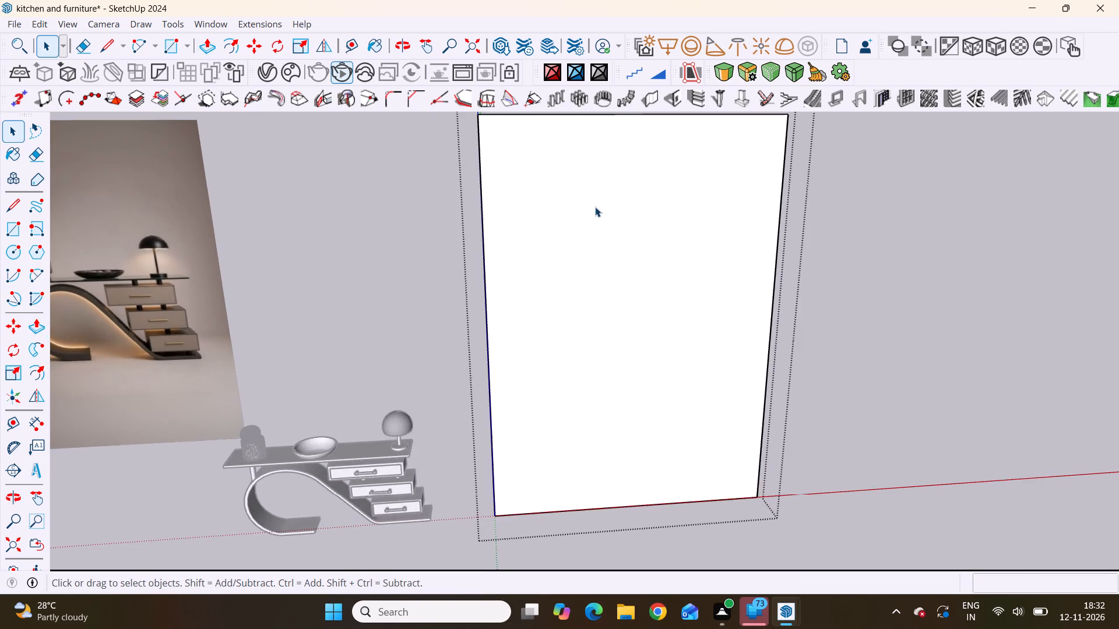
# Compare the taller back panel's proportions with the niche and console table reference images.
pyautogui.scroll(-11, 582, 238)
pyautogui.moveTo(559, 297); pyautogui.dragTo(533, 213, button='middle')
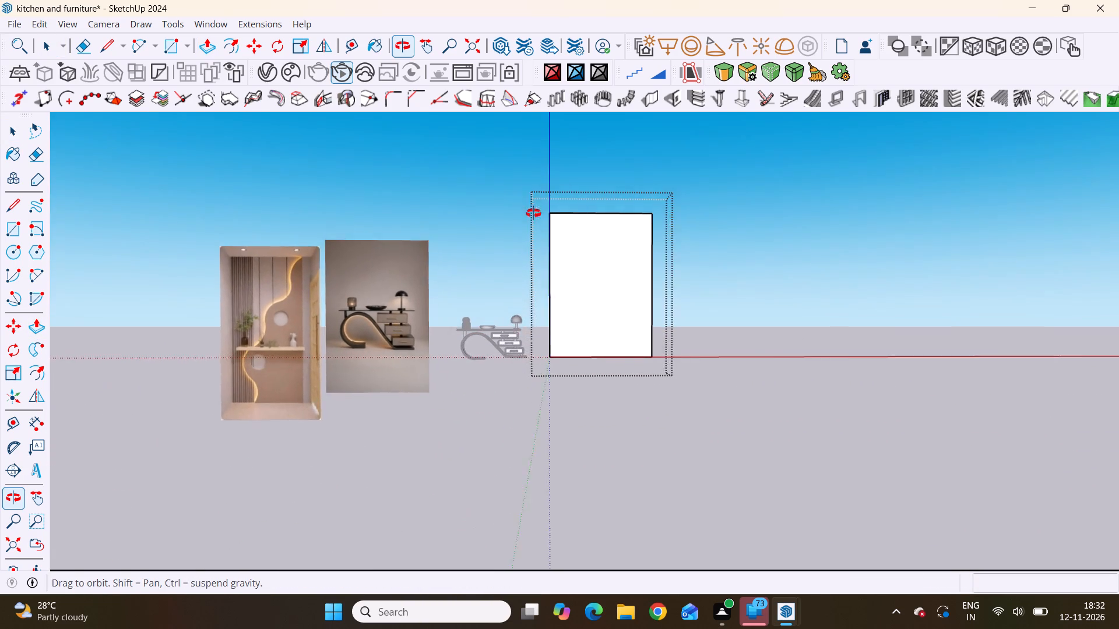
pyautogui.moveTo(533, 213); pyautogui.dragTo(546, 234, button='middle')
pyautogui.middleClick(546, 234)
pyautogui.scroll(4, 541, 288)
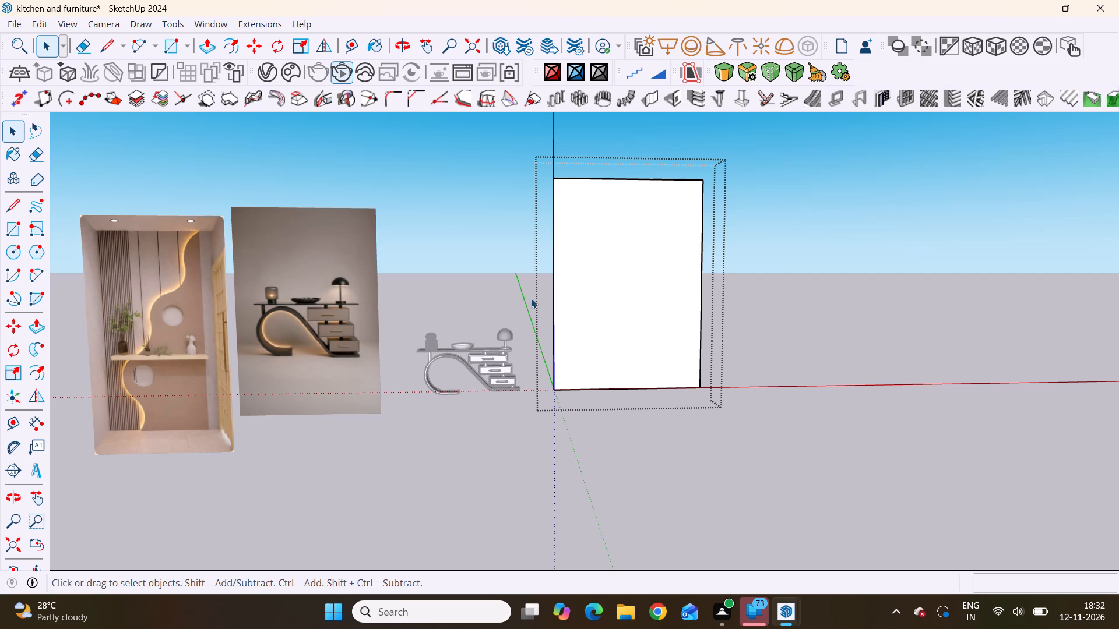
pyautogui.scroll(-2, 532, 302)
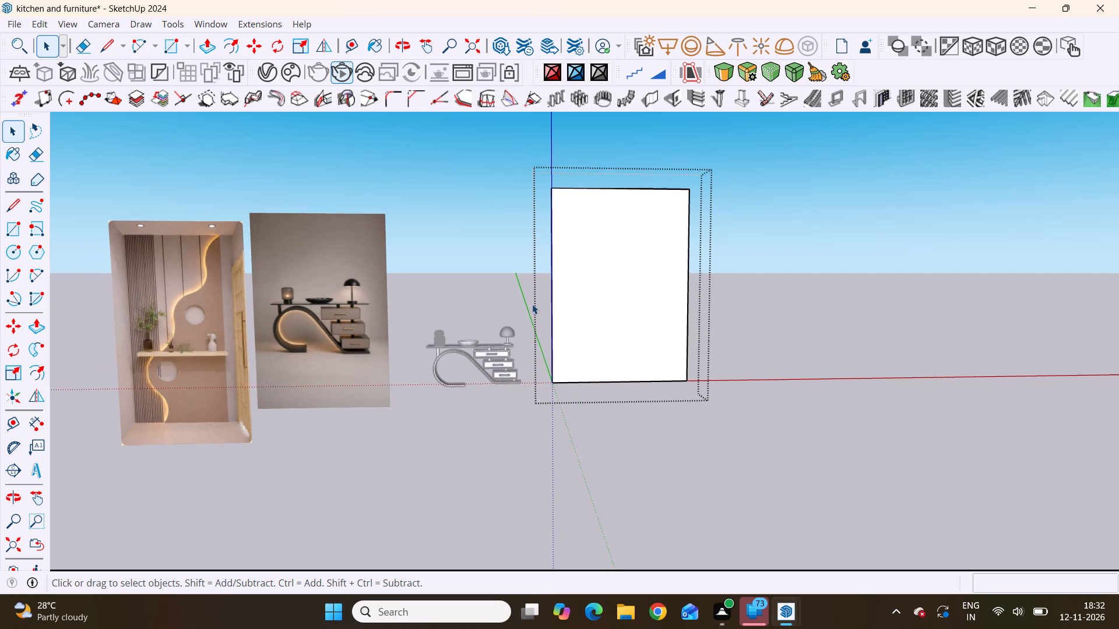
pyautogui.scroll(-1, 532, 304)
pyautogui.scroll(6, 460, 385)
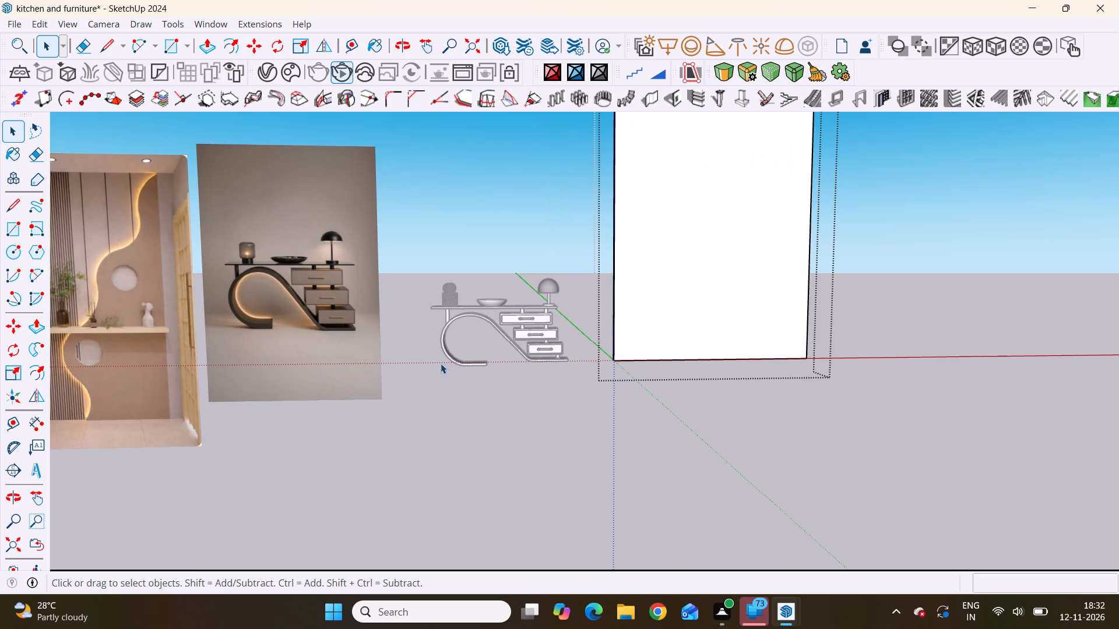
pyautogui.moveTo(430, 358); pyautogui.dragTo(449, 317, button='middle')
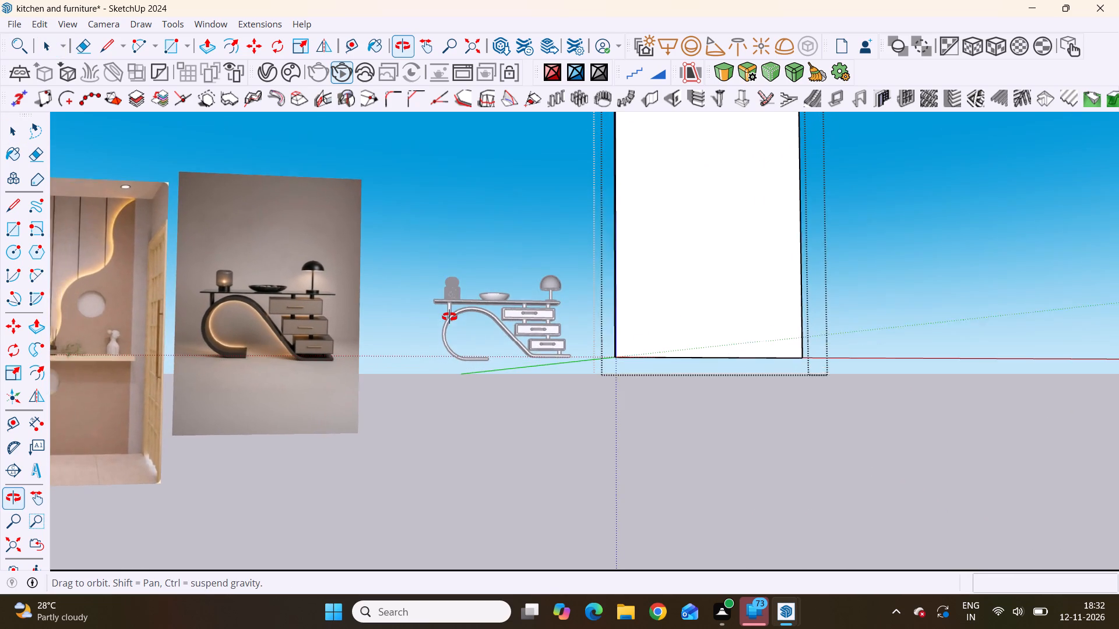
pyautogui.moveTo(449, 317); pyautogui.dragTo(446, 315, button='middle')
pyautogui.scroll(1, 238, 334)
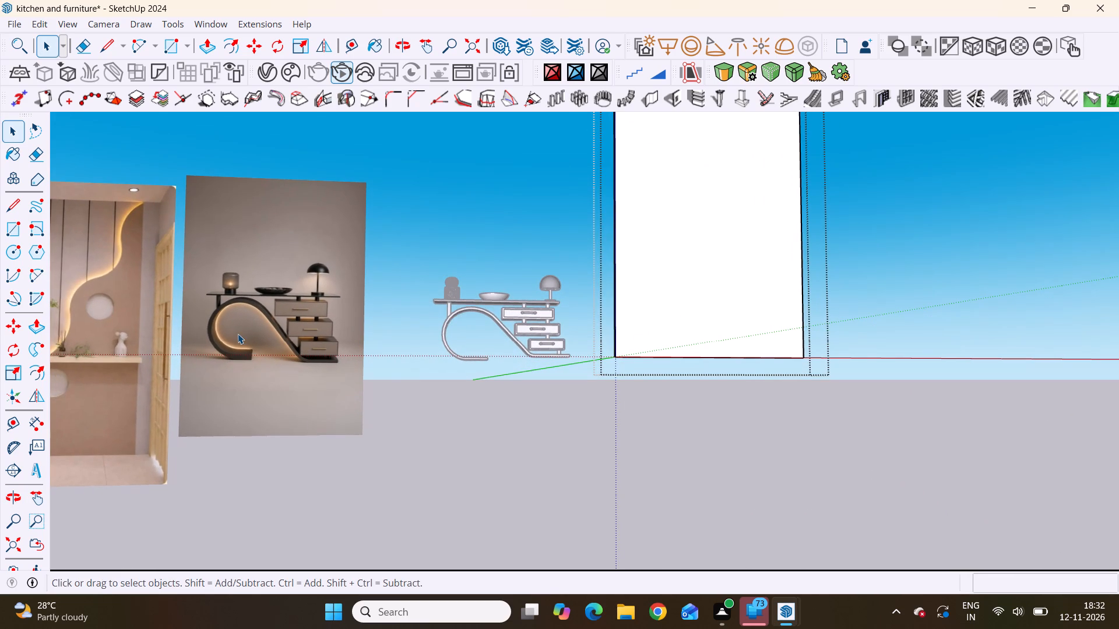
pyautogui.scroll(7, 238, 334)
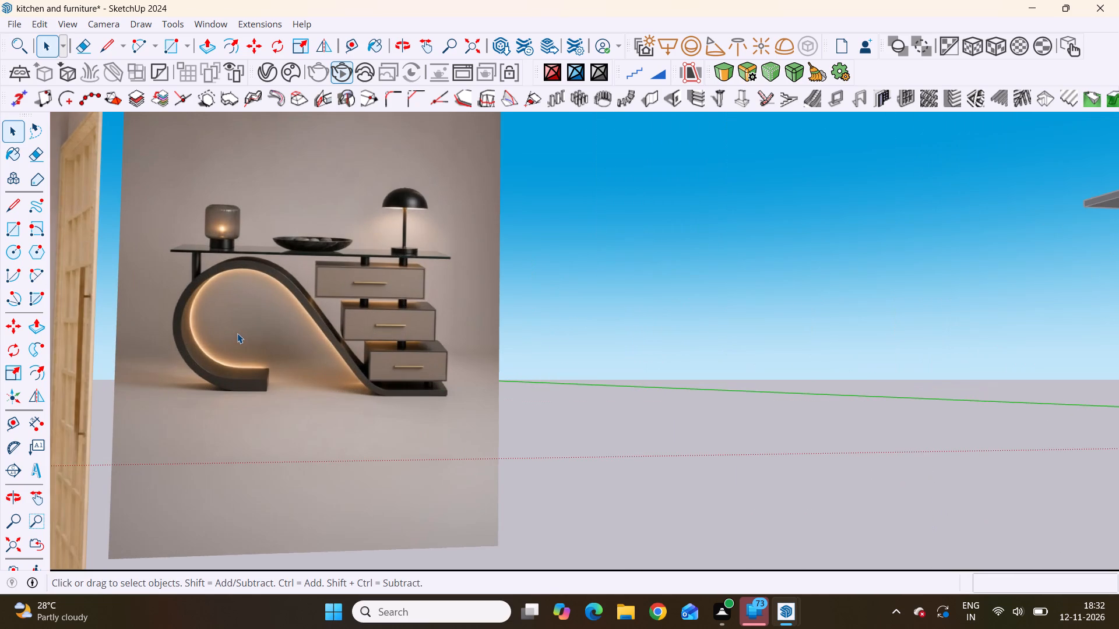
pyautogui.scroll(-9, 237, 333)
pyautogui.scroll(-3, 333, 322)
pyautogui.moveTo(410, 380); pyautogui.dragTo(391, 398, button='middle')
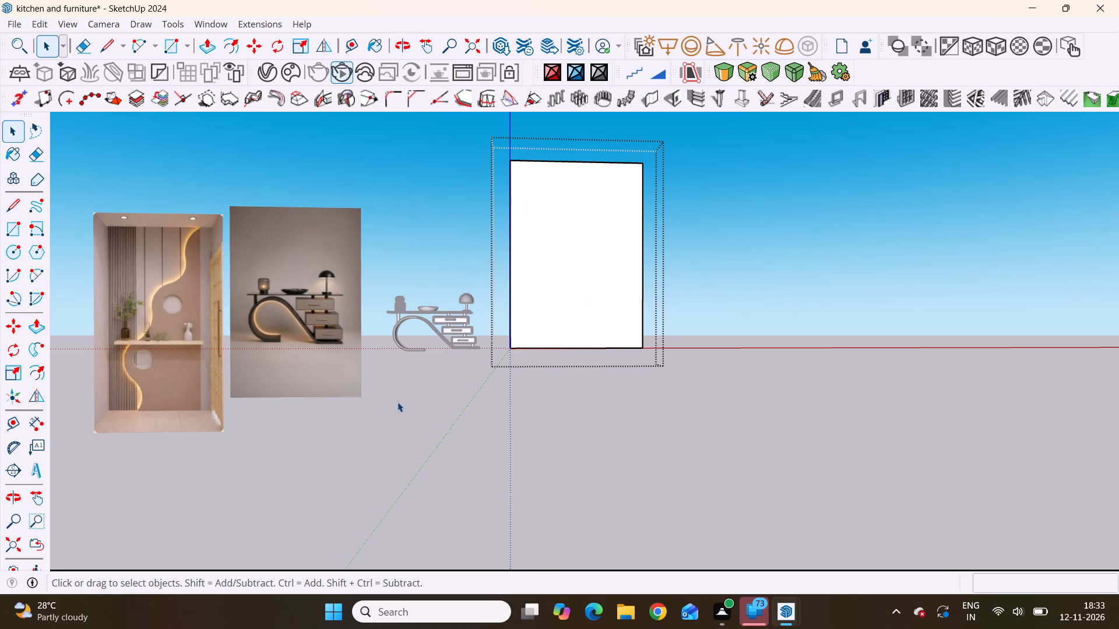
pyautogui.scroll(-5, 625, 324)
pyautogui.scroll(4, 592, 280)
# Draw the first arc on the panel's front face, from the top edge near the right corner down-left, bulging left about 6 3/8".
pyautogui.click(586, 271)
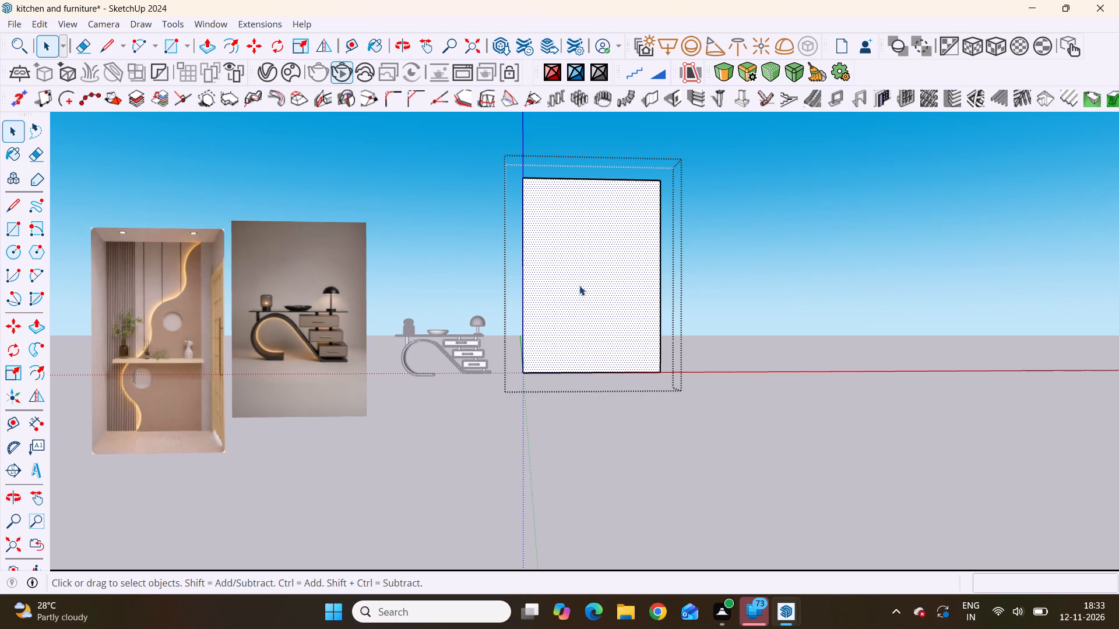
pyautogui.press('a')
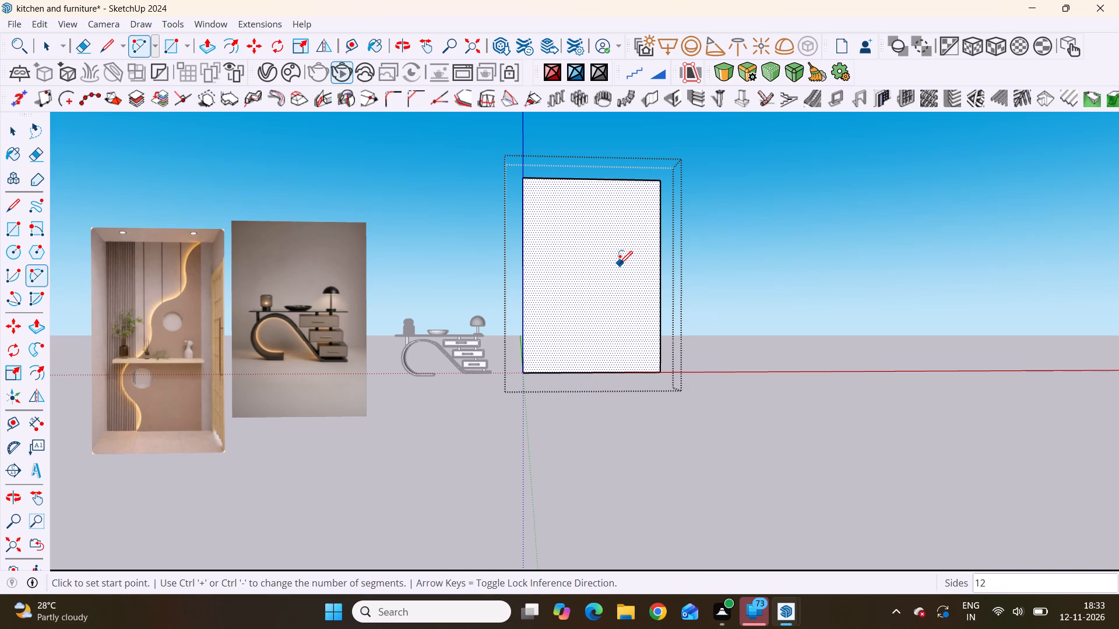
pyautogui.click(645, 185)
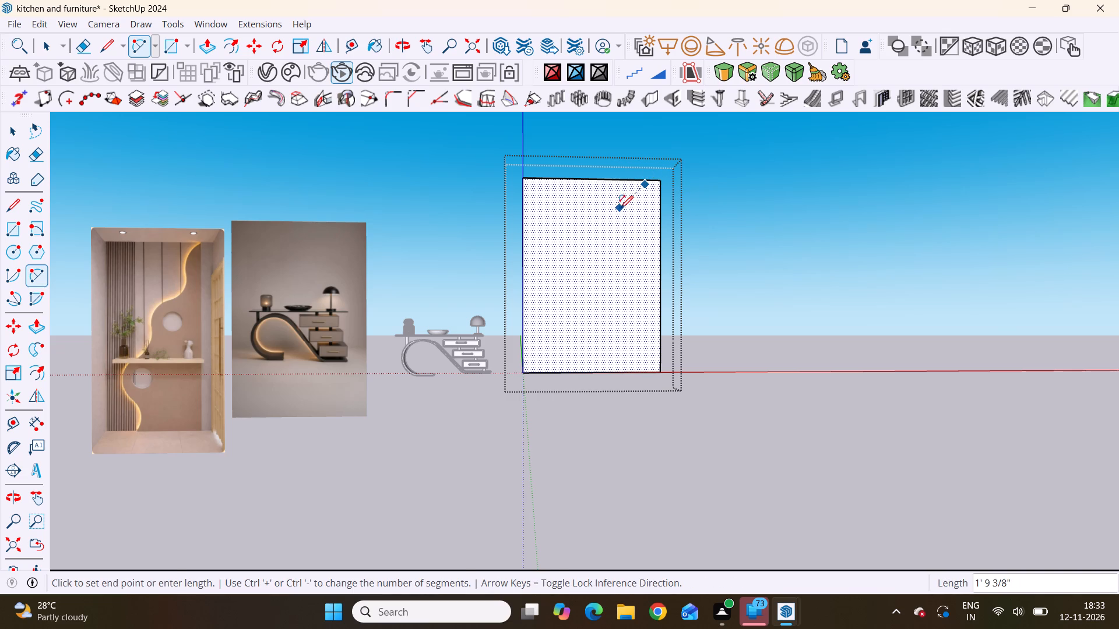
pyautogui.scroll(10, 641, 192)
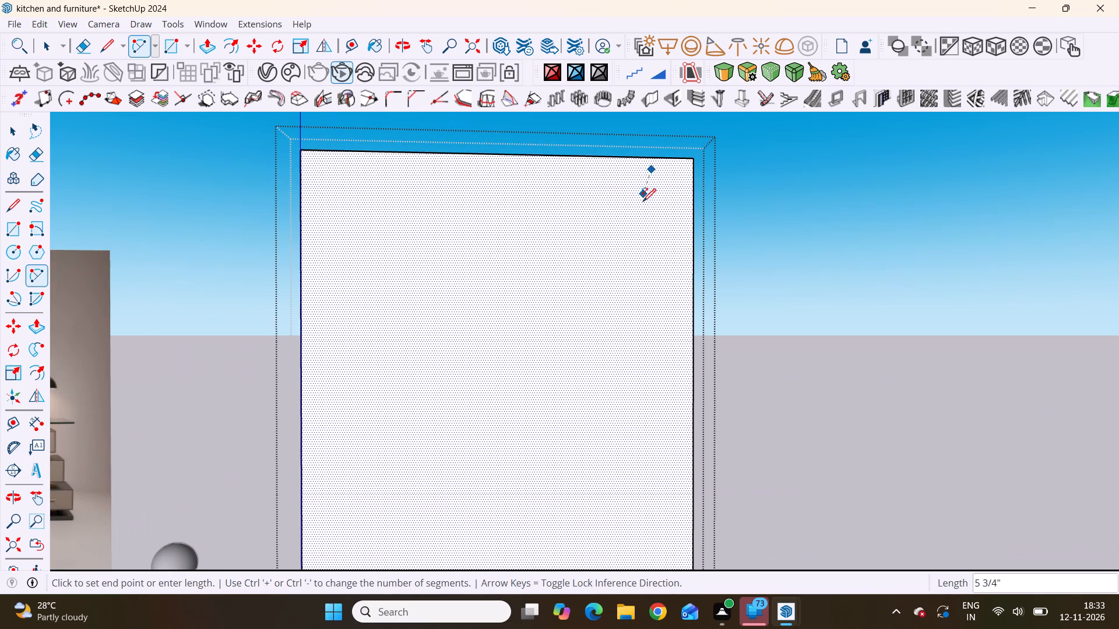
pyautogui.press('Escape')
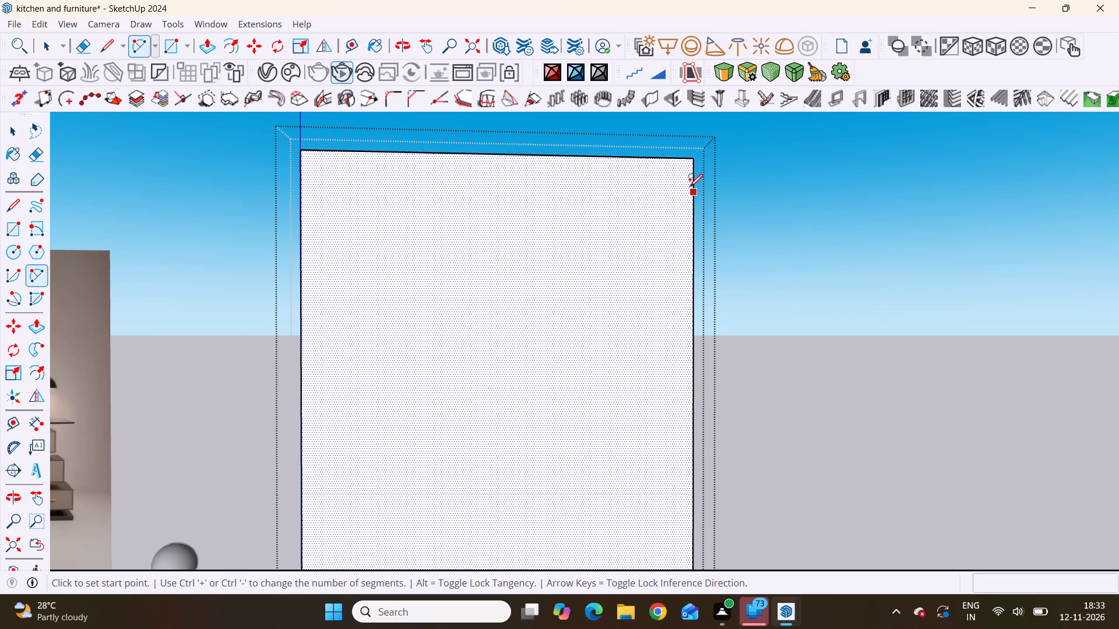
pyautogui.click(654, 161)
pyautogui.scroll(-4, 618, 216)
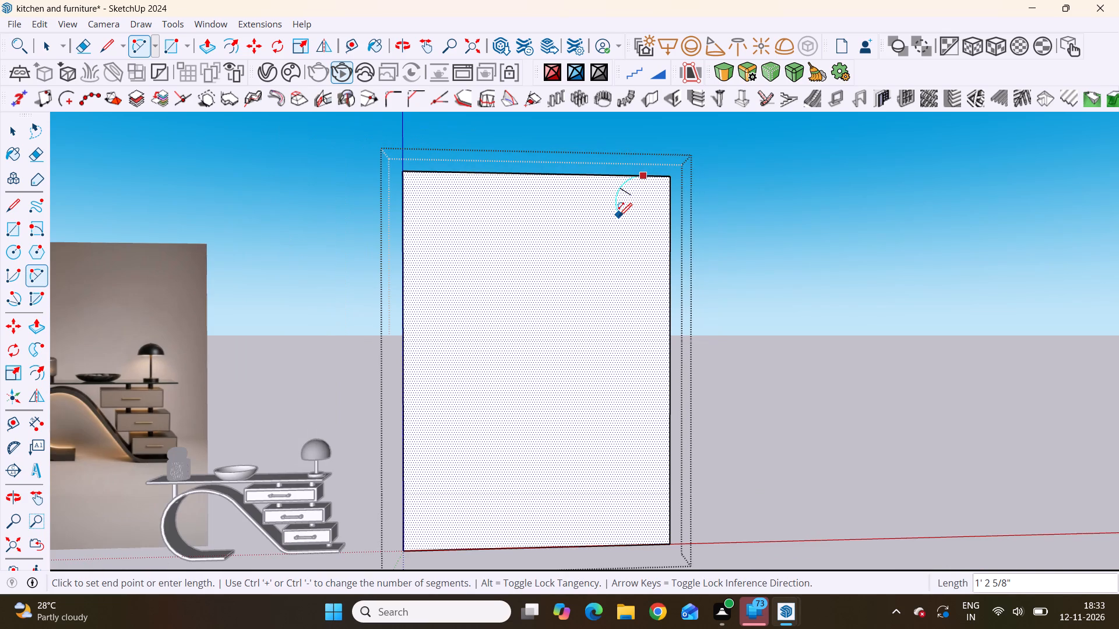
pyautogui.scroll(-6, 619, 216)
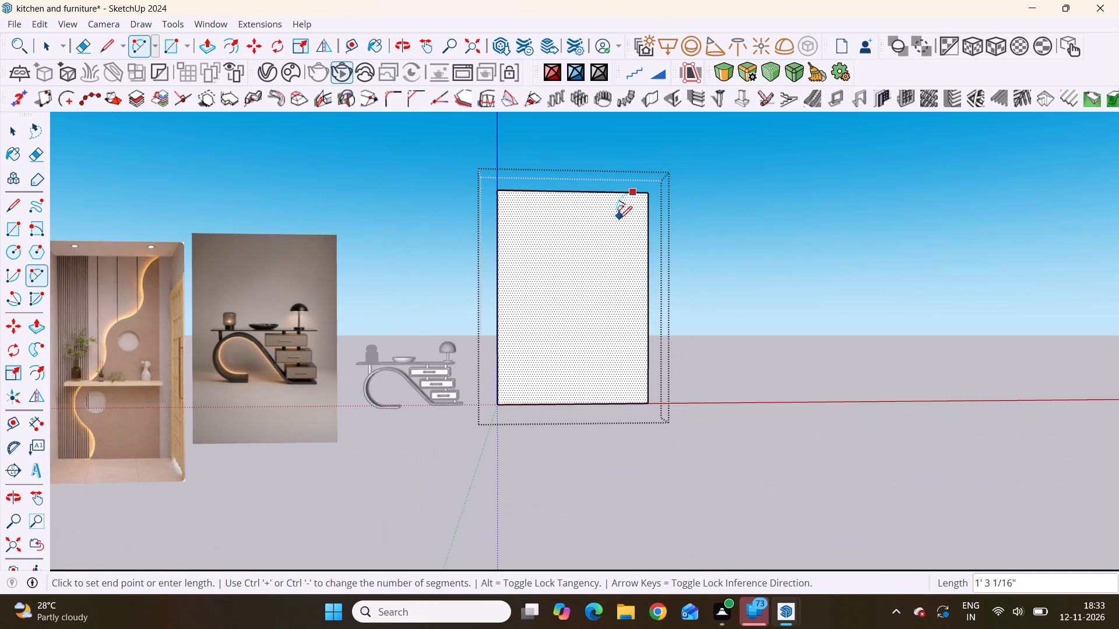
pyautogui.click(616, 227)
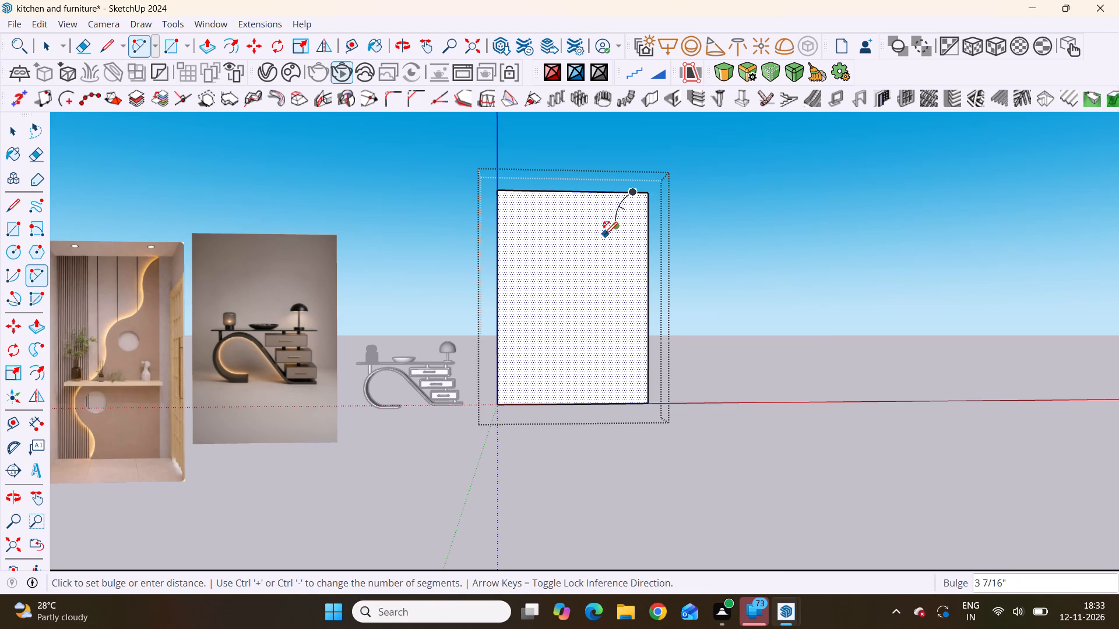
pyautogui.click(602, 236)
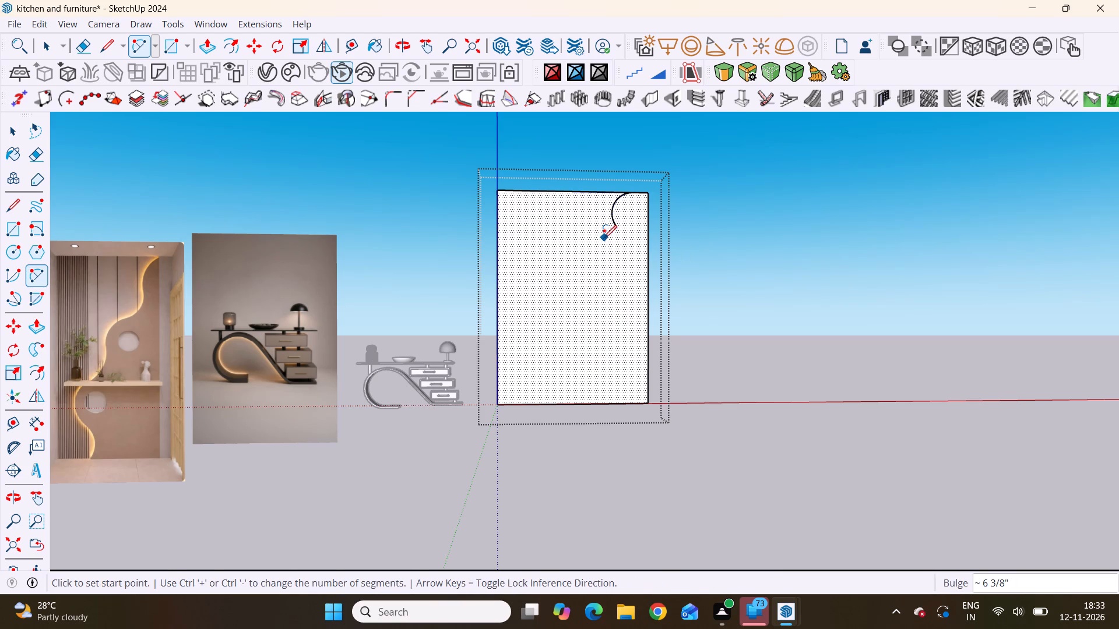
# Draw a tangent second arc down-left from the first arc's lower endpoint, about 2' 5 3/8" long, bulging right about 9 1/2".
pyautogui.scroll(6, 621, 193)
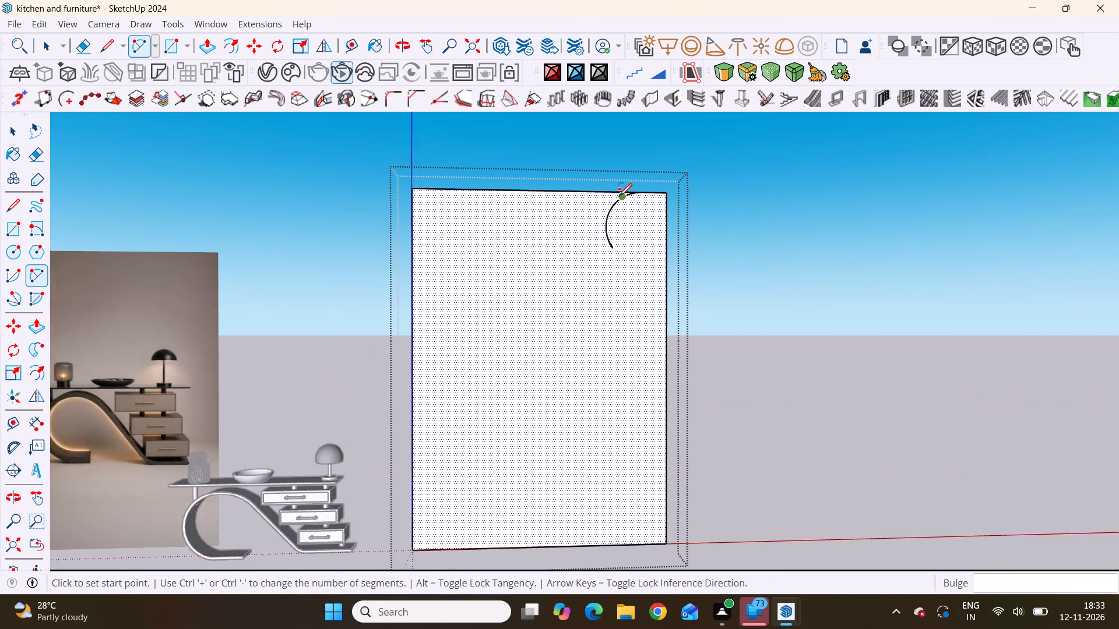
pyautogui.scroll(8, 619, 196)
pyautogui.scroll(-15, 645, 247)
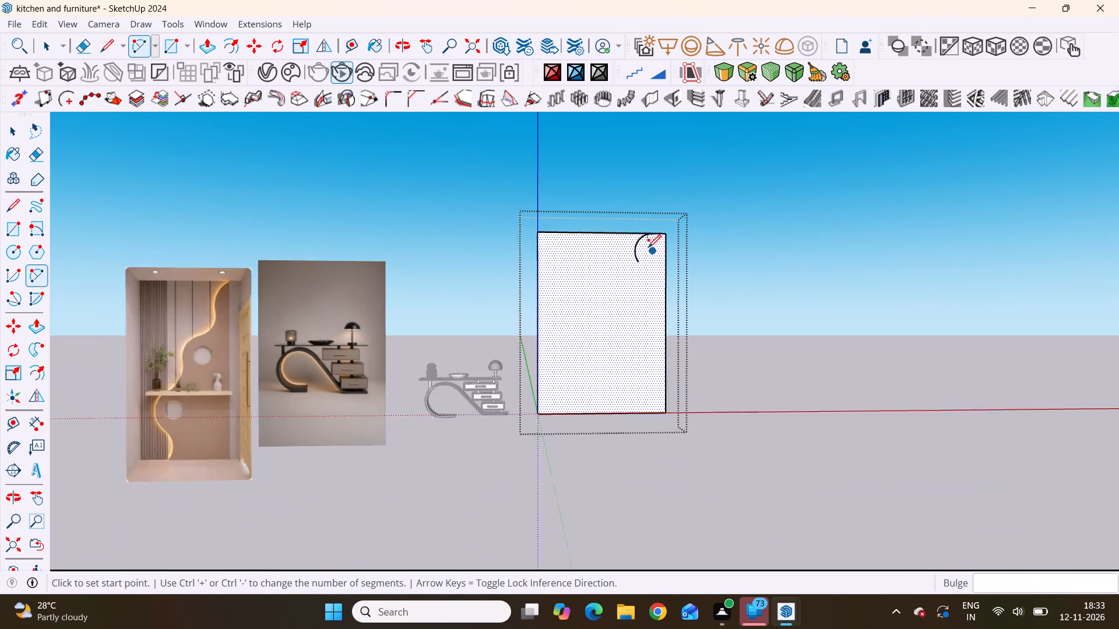
pyautogui.scroll(-7, 648, 248)
pyautogui.scroll(4, 642, 314)
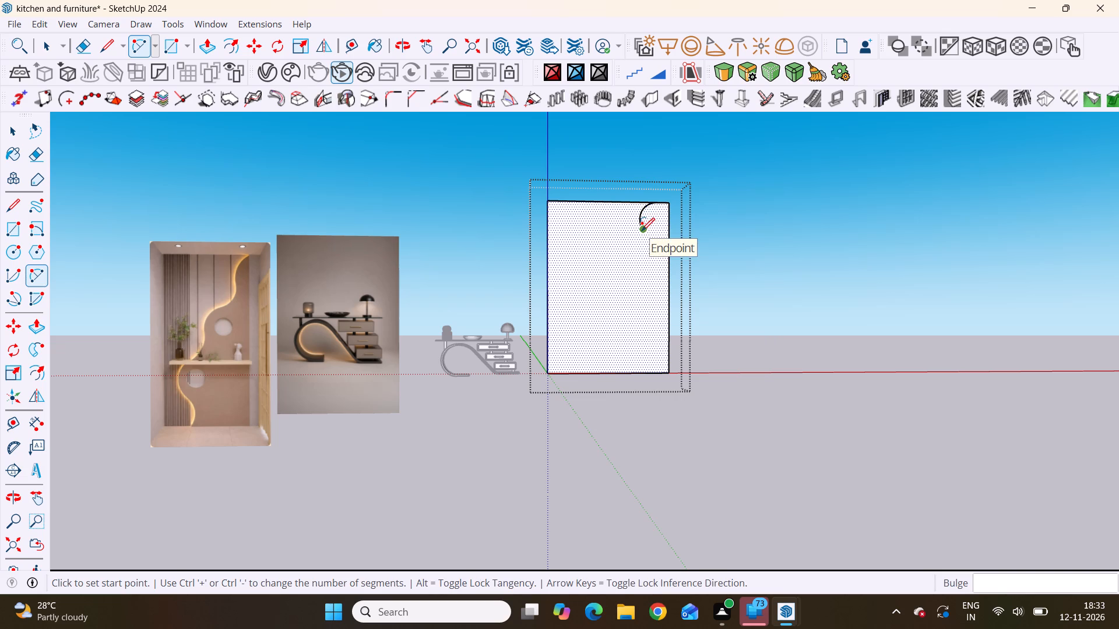
pyautogui.click(642, 231)
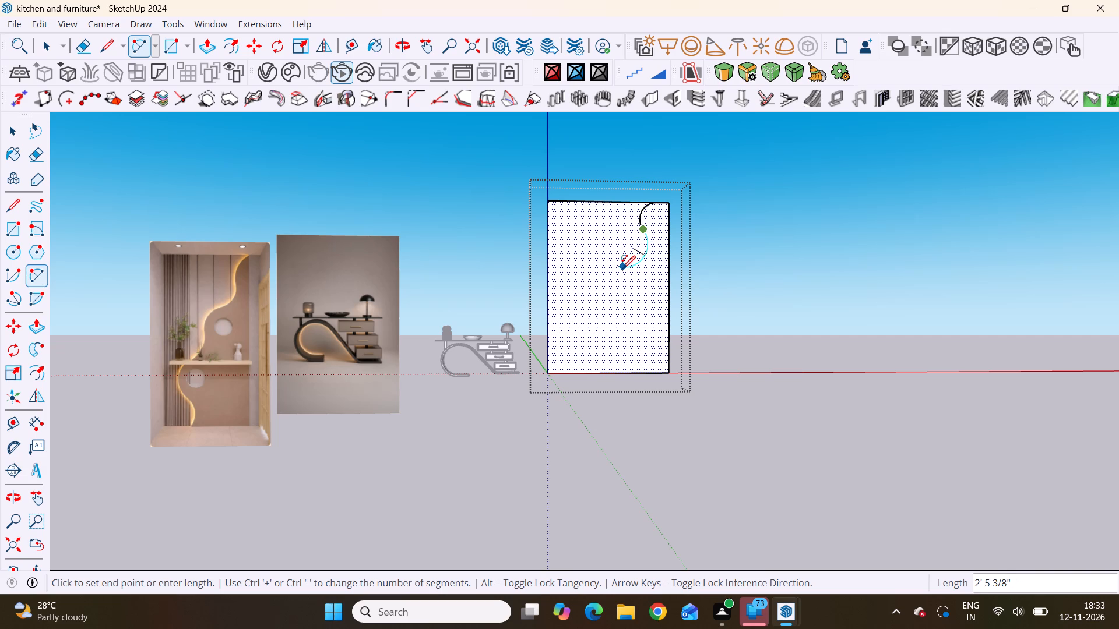
pyautogui.click(622, 268)
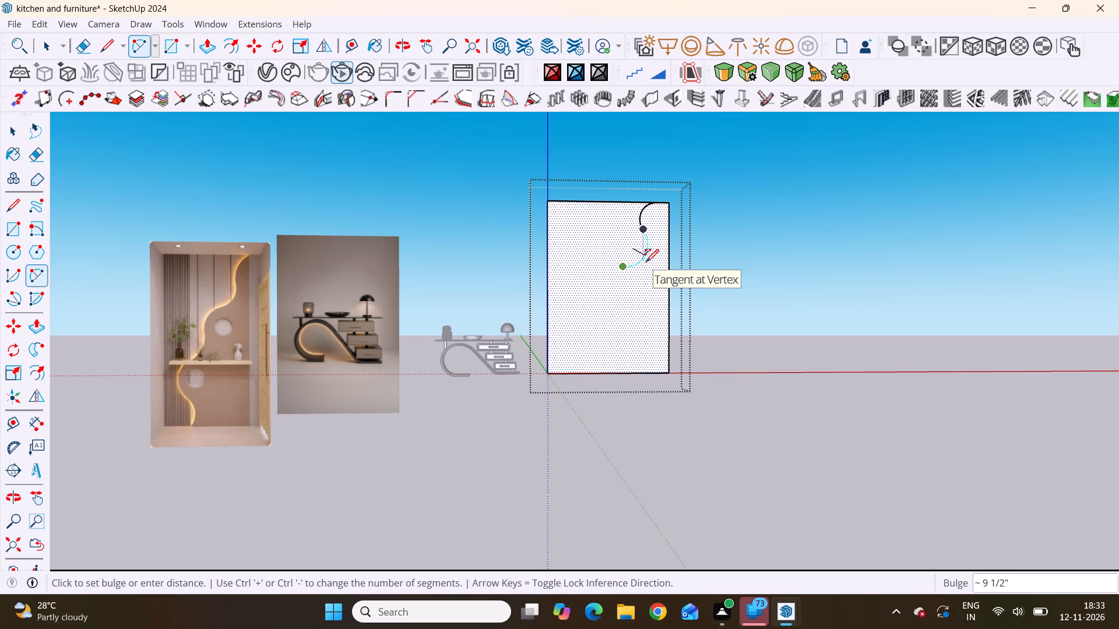
pyautogui.click(646, 262)
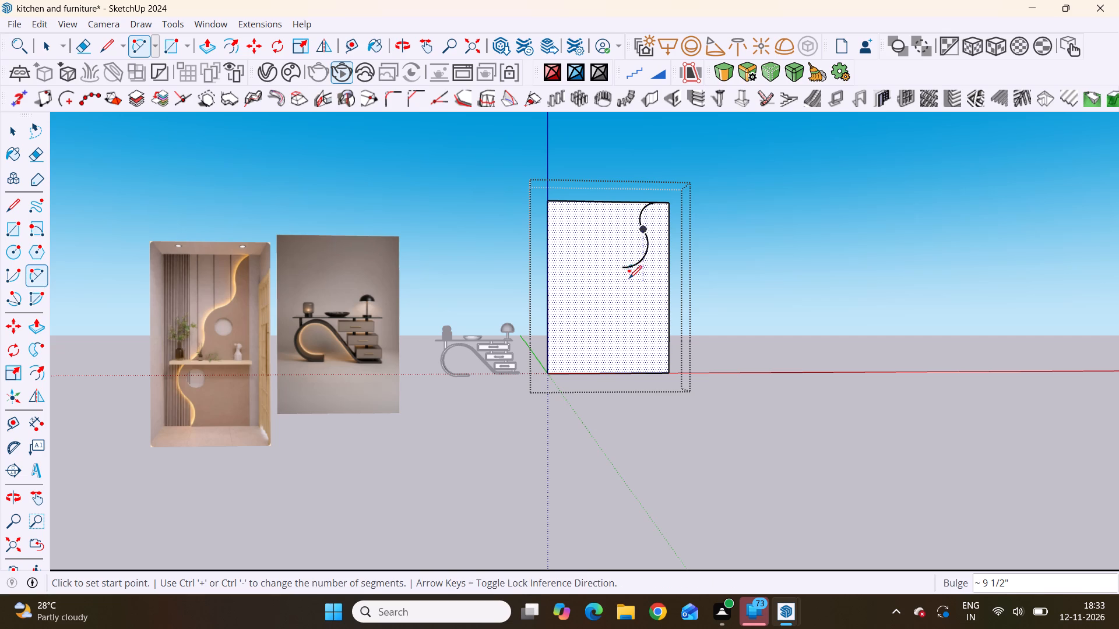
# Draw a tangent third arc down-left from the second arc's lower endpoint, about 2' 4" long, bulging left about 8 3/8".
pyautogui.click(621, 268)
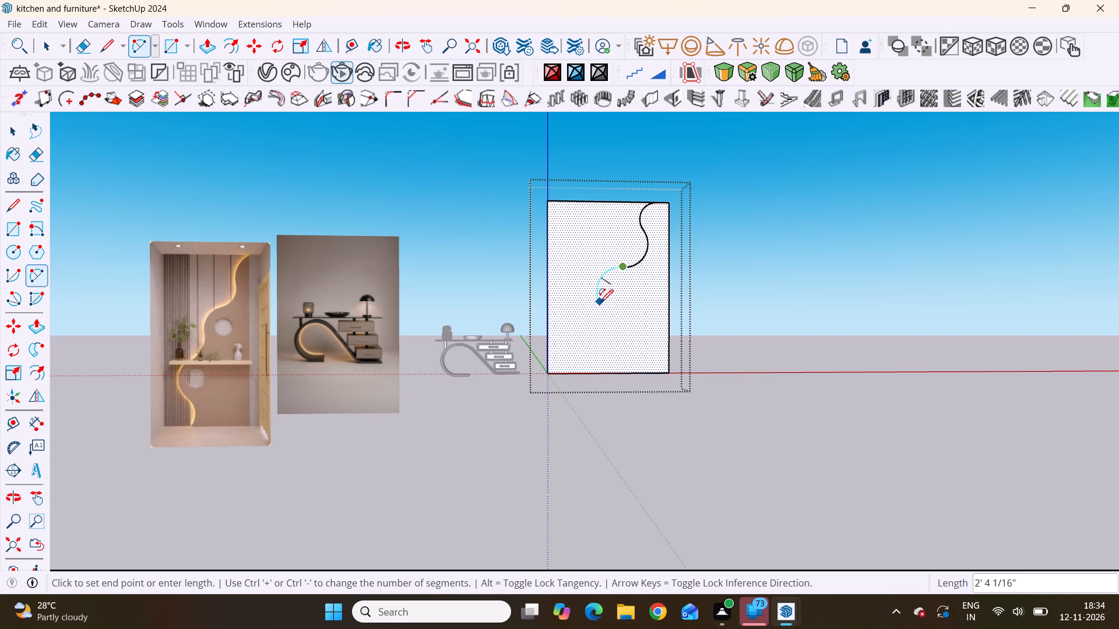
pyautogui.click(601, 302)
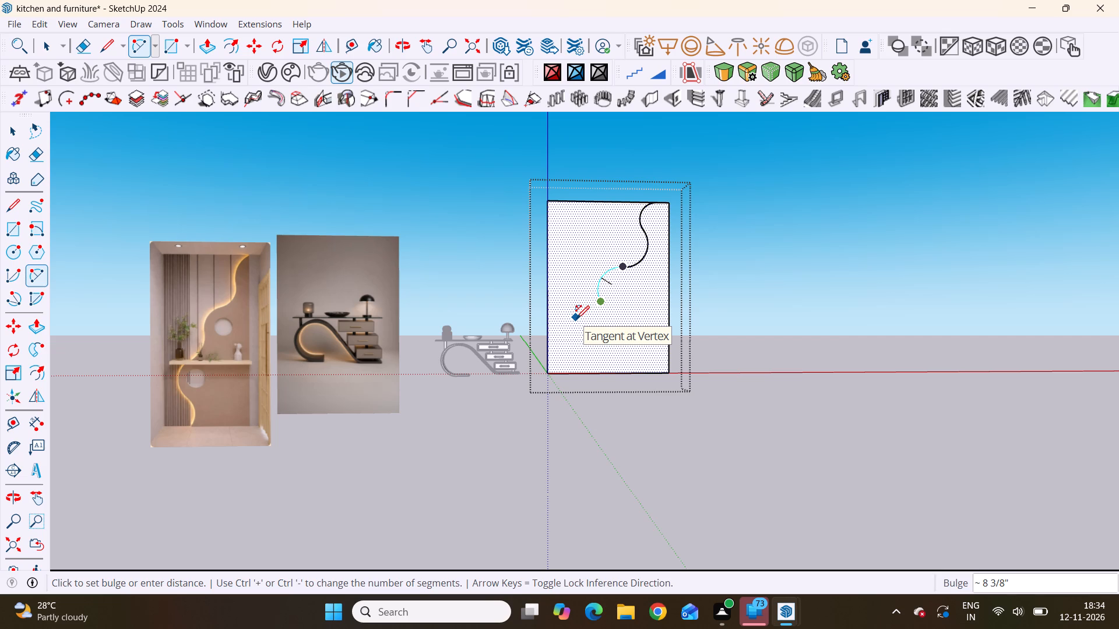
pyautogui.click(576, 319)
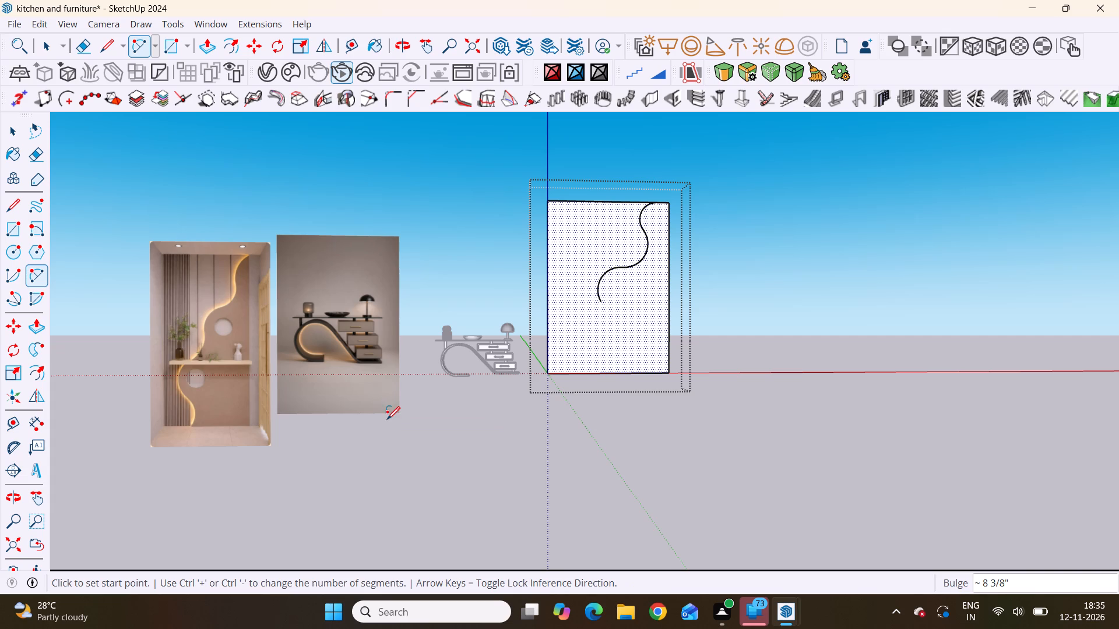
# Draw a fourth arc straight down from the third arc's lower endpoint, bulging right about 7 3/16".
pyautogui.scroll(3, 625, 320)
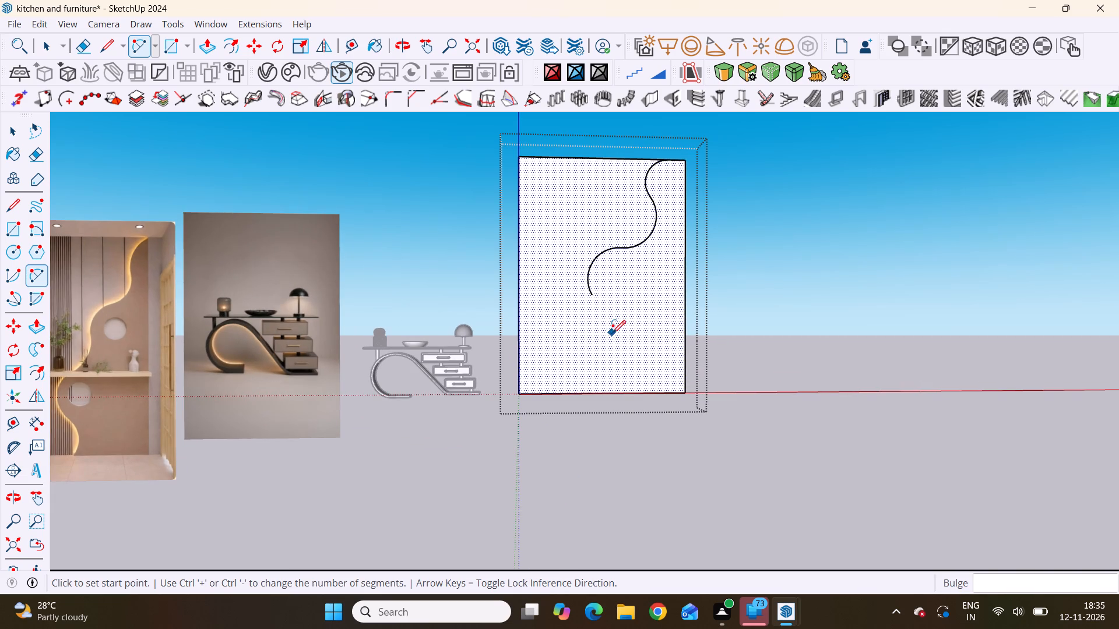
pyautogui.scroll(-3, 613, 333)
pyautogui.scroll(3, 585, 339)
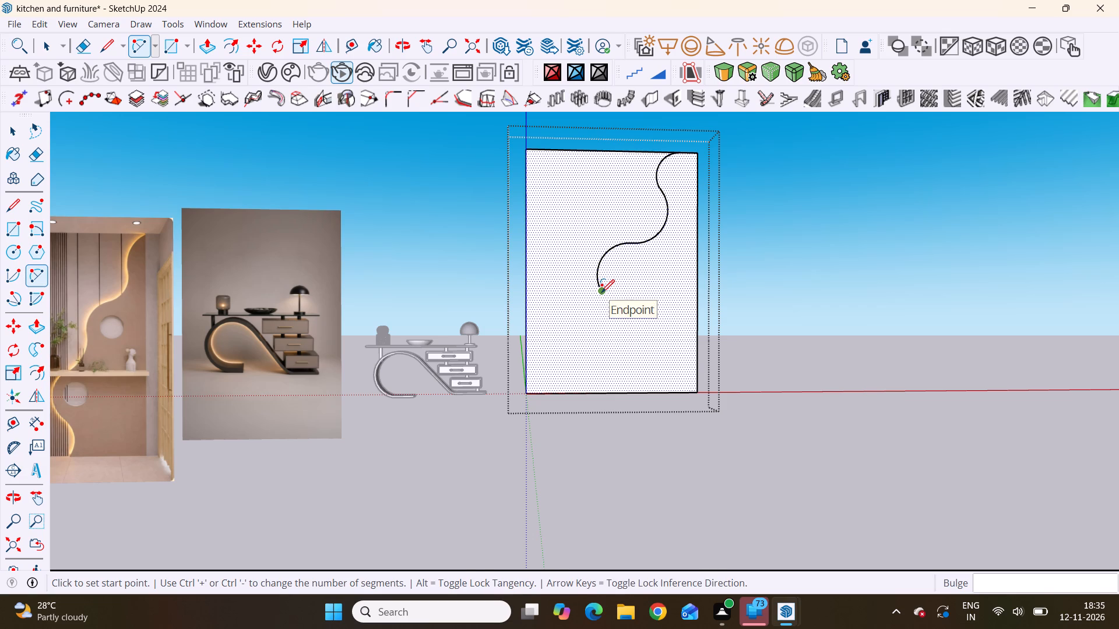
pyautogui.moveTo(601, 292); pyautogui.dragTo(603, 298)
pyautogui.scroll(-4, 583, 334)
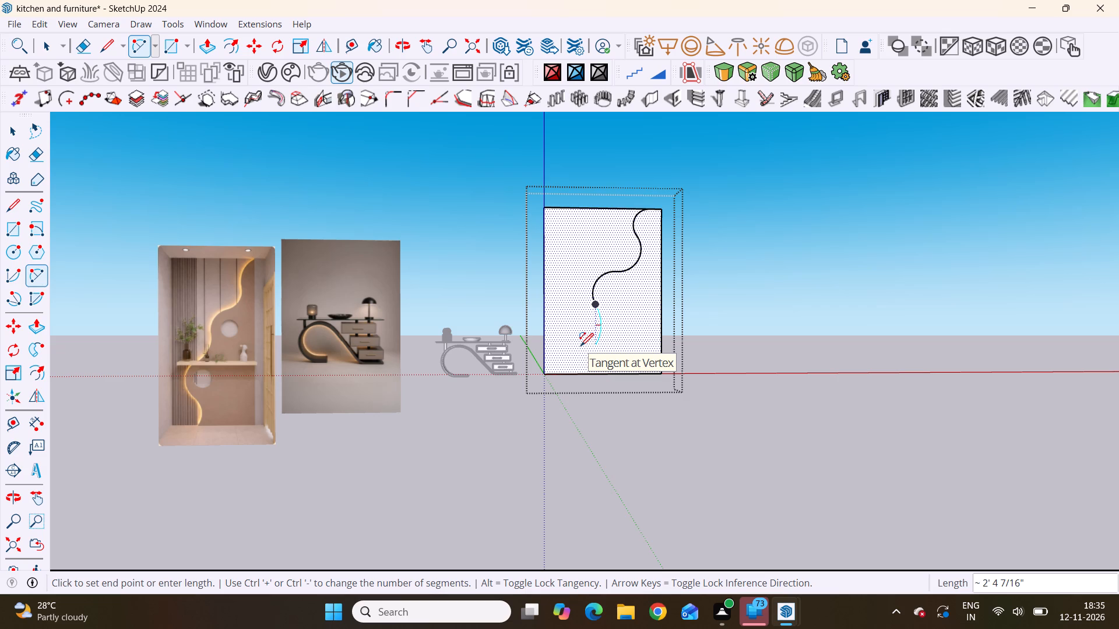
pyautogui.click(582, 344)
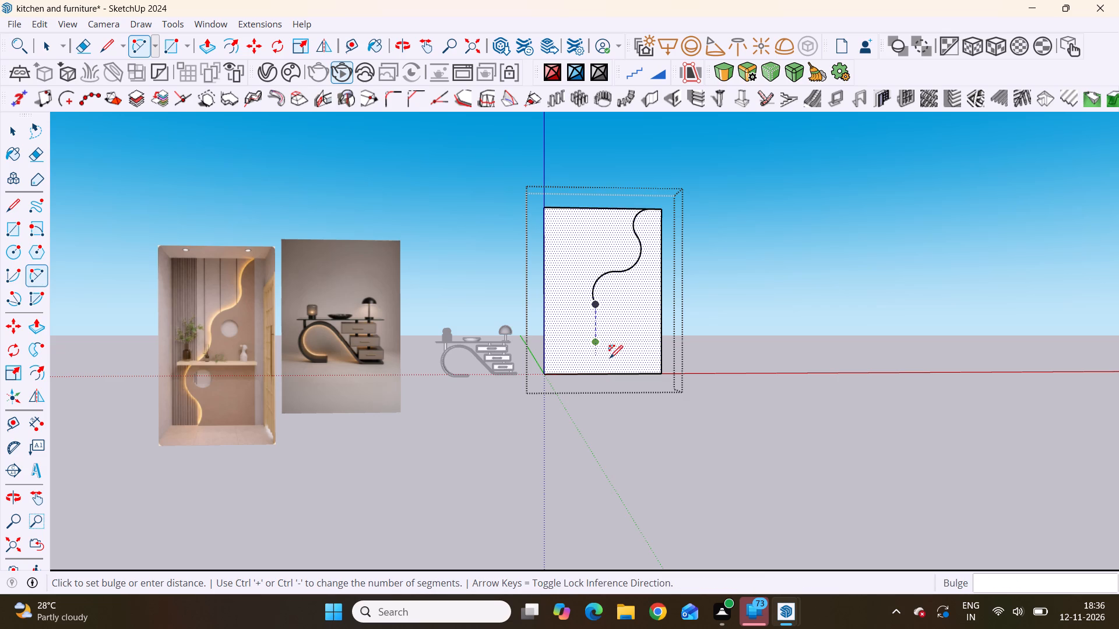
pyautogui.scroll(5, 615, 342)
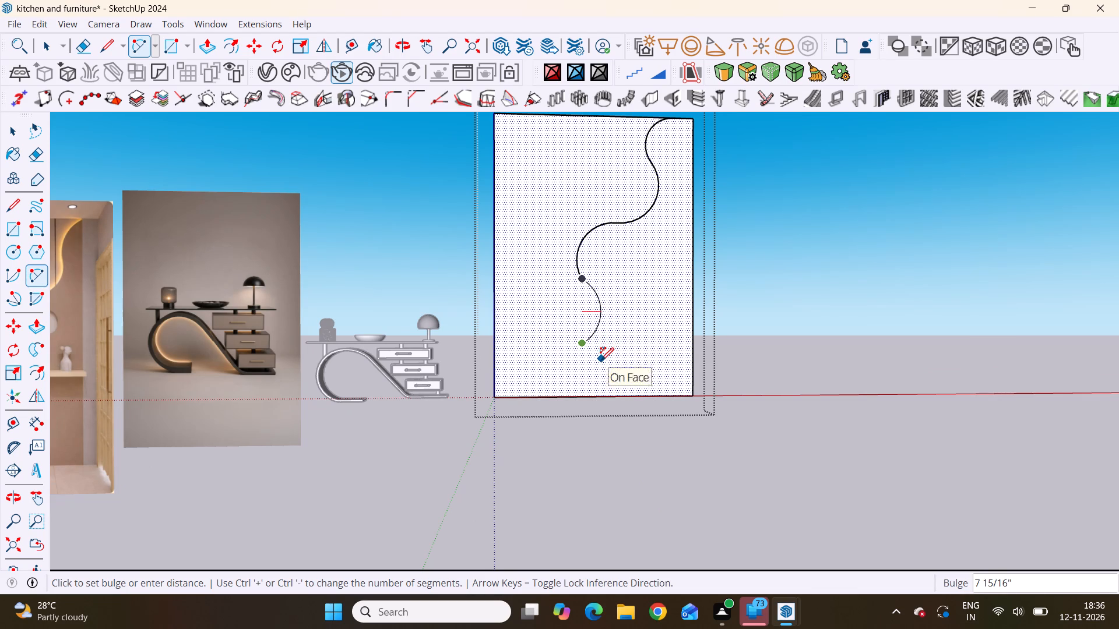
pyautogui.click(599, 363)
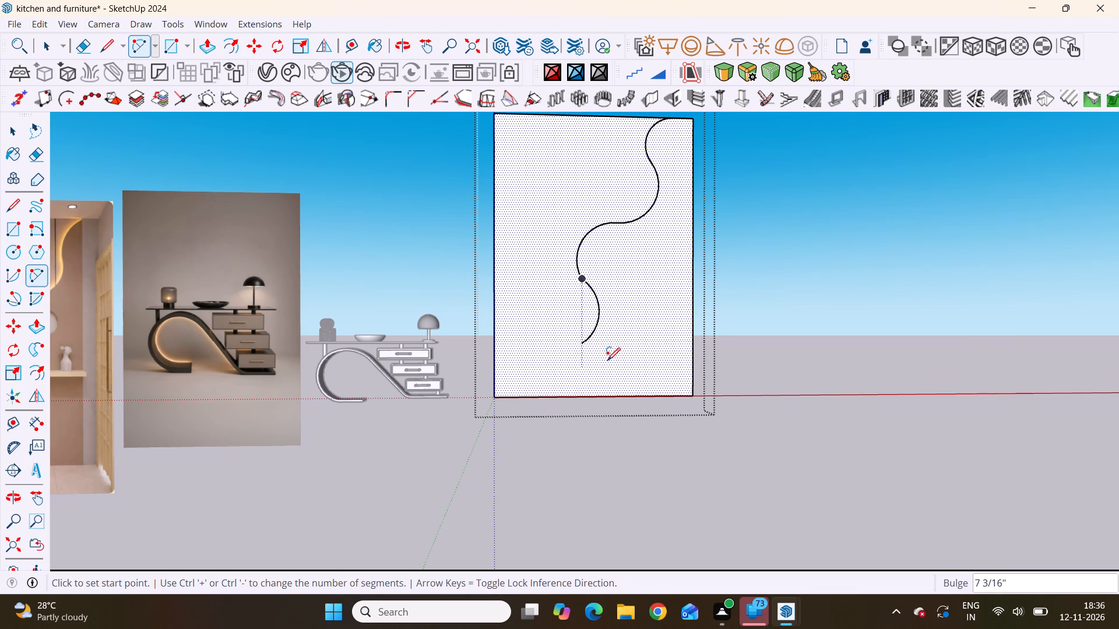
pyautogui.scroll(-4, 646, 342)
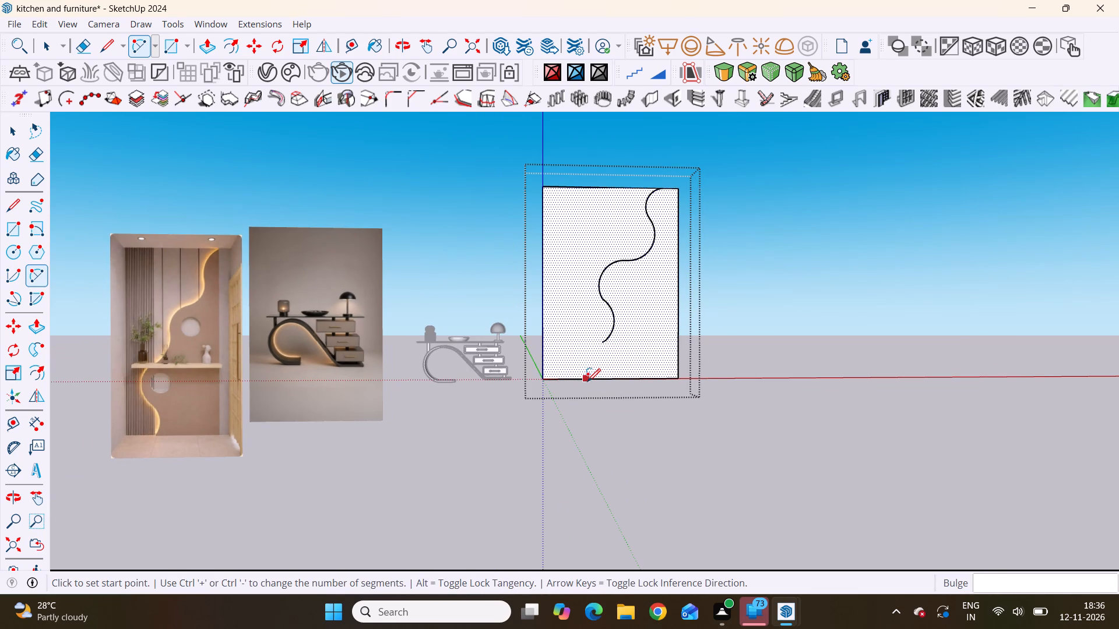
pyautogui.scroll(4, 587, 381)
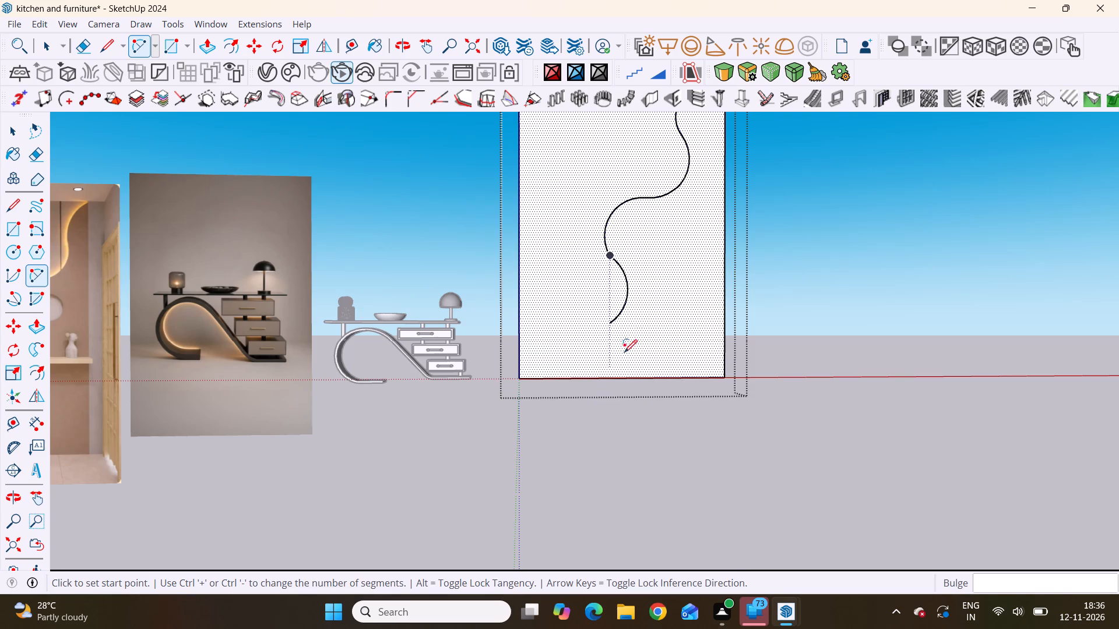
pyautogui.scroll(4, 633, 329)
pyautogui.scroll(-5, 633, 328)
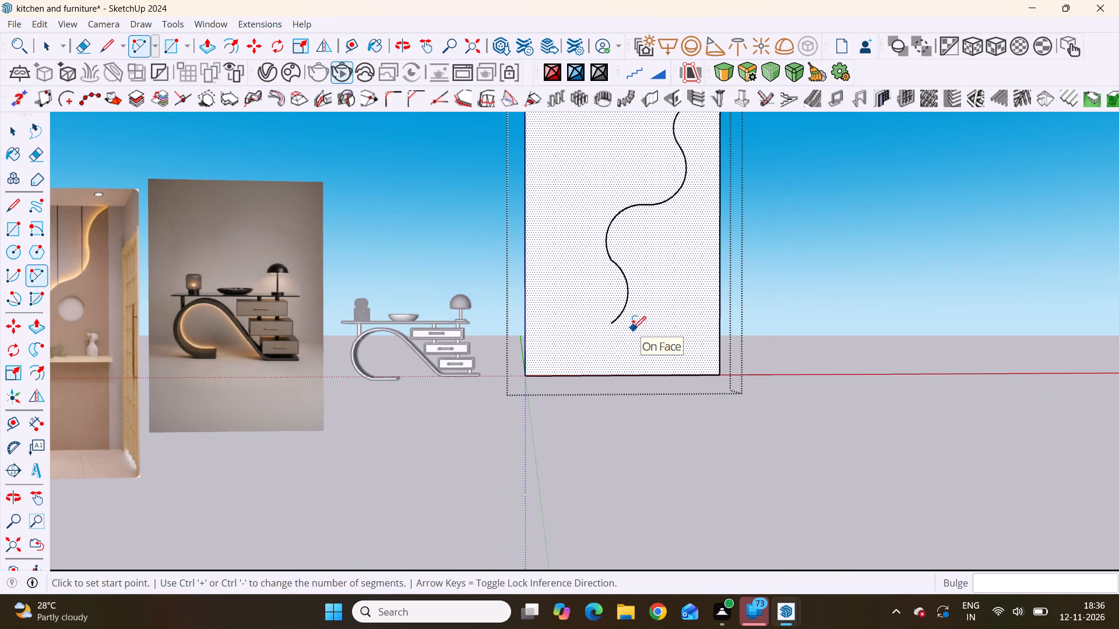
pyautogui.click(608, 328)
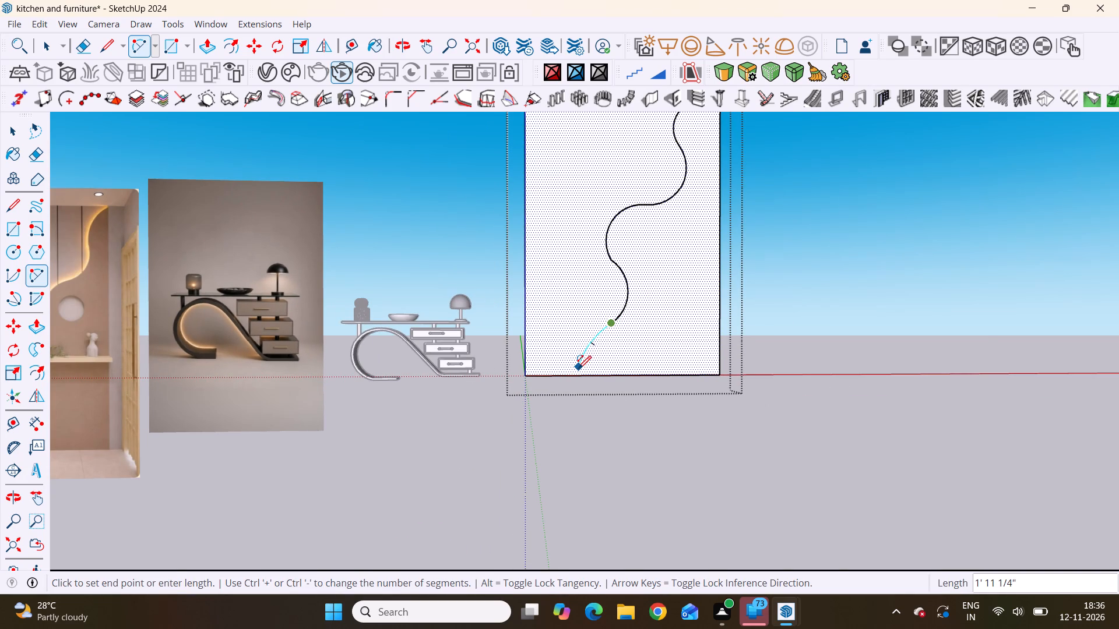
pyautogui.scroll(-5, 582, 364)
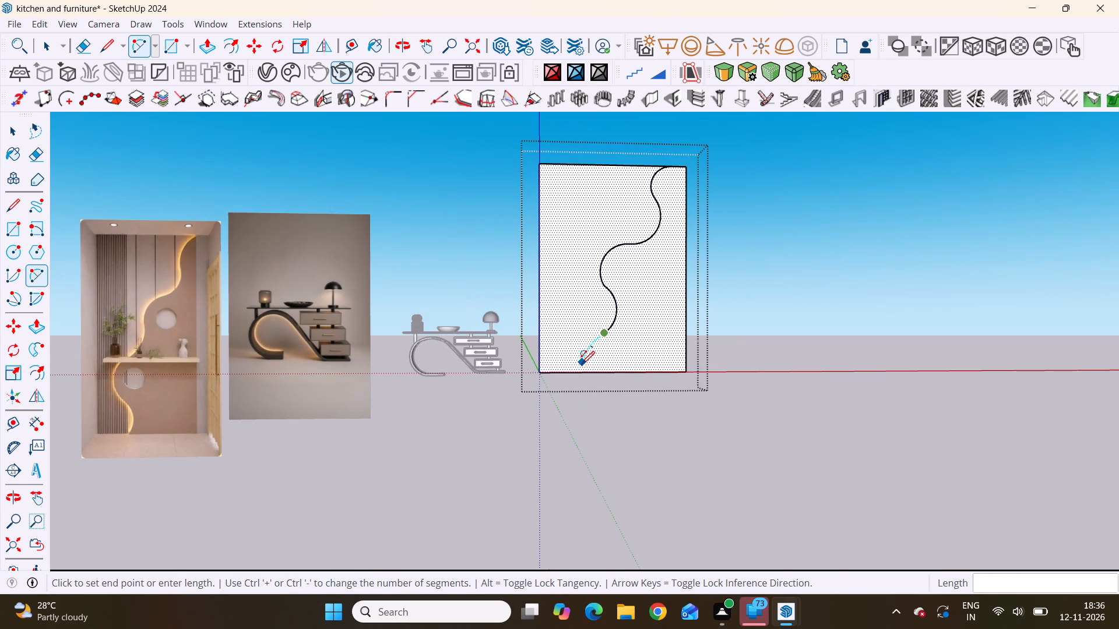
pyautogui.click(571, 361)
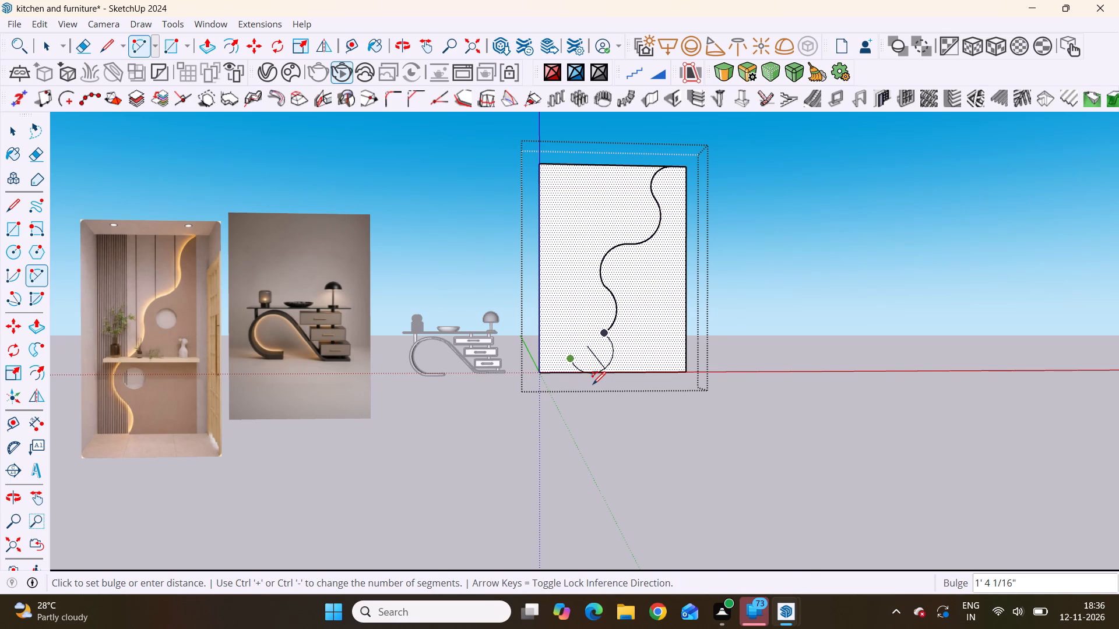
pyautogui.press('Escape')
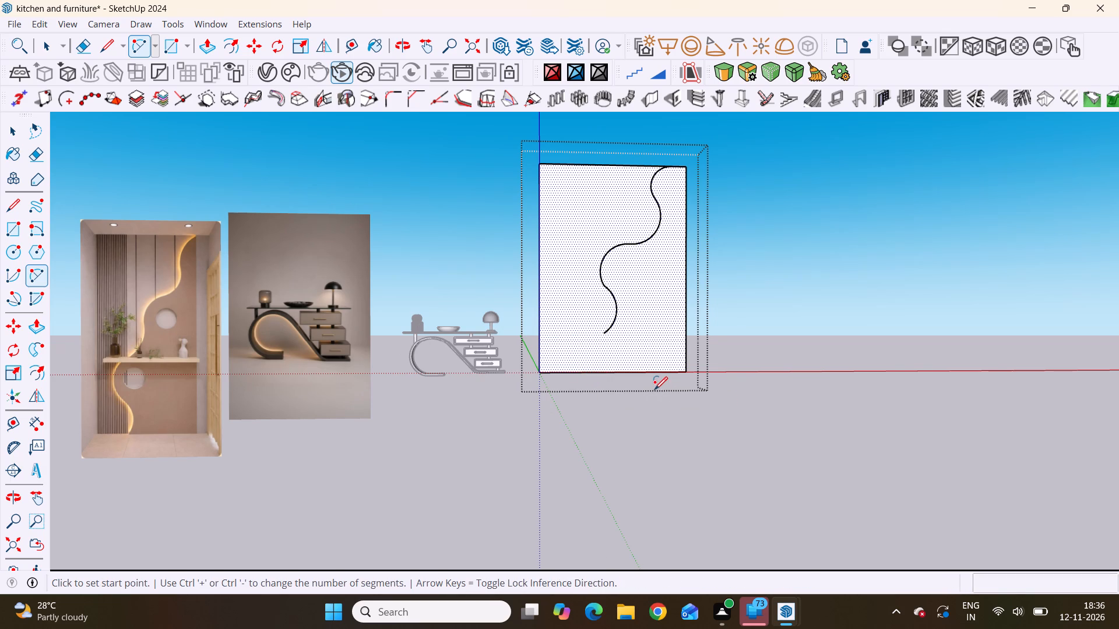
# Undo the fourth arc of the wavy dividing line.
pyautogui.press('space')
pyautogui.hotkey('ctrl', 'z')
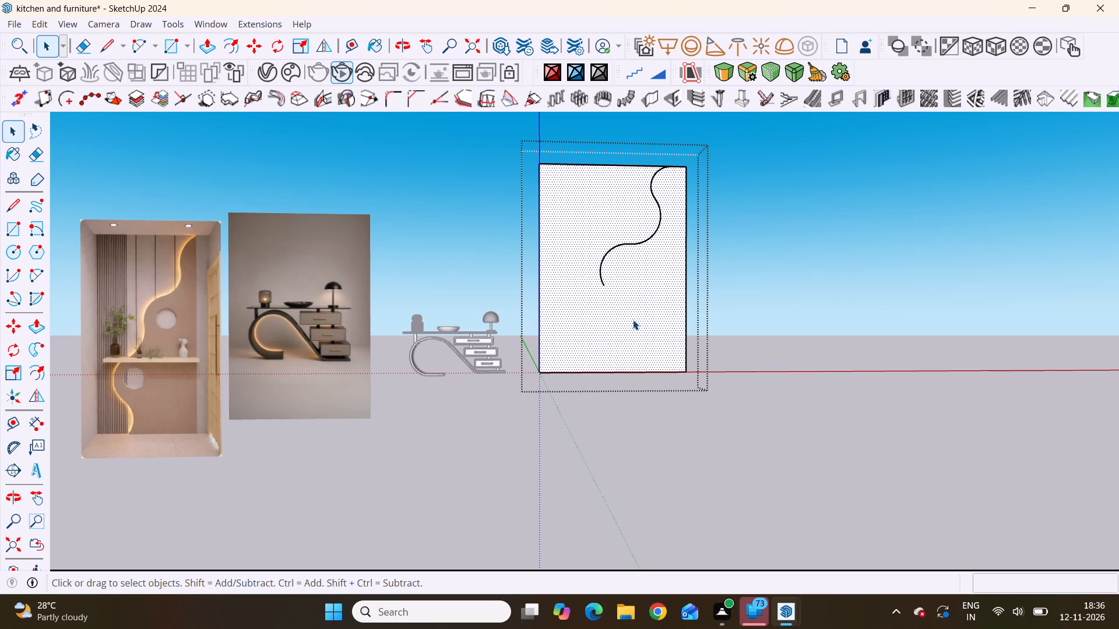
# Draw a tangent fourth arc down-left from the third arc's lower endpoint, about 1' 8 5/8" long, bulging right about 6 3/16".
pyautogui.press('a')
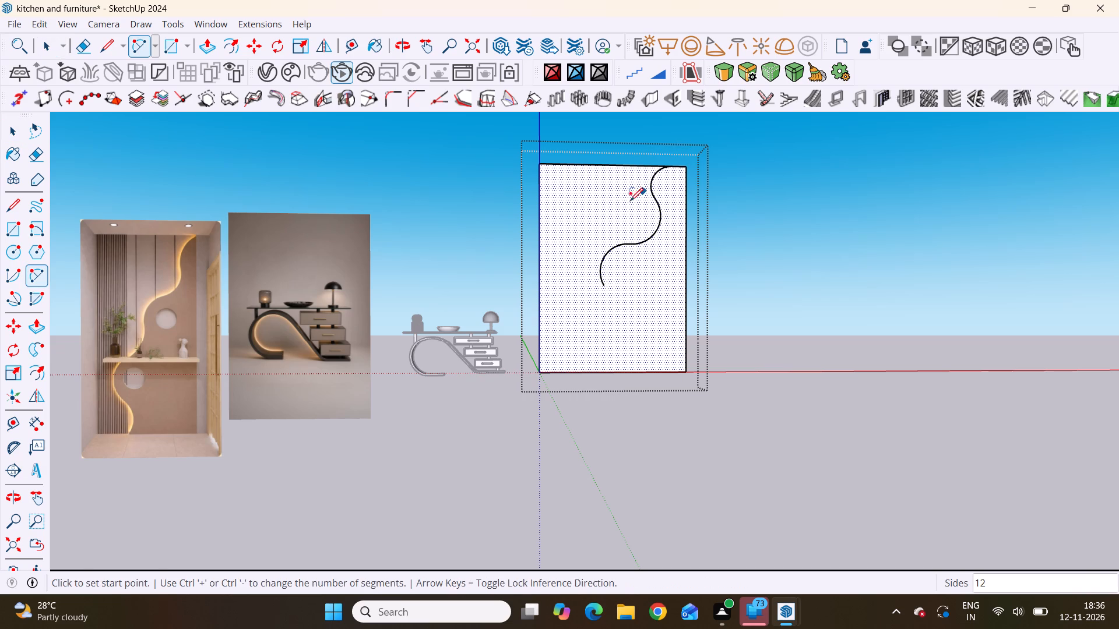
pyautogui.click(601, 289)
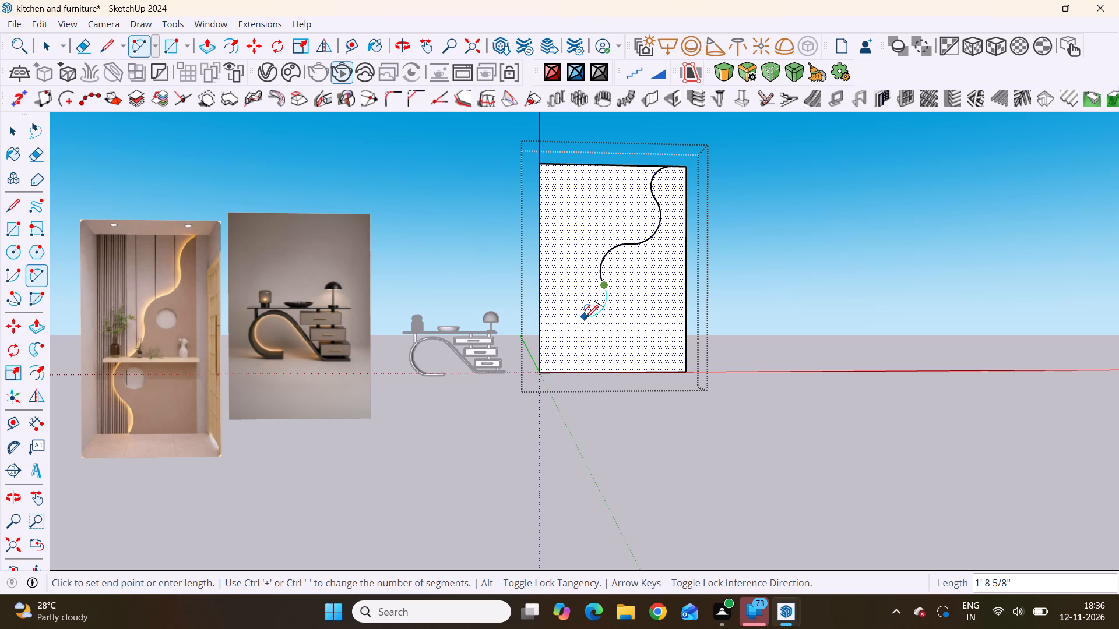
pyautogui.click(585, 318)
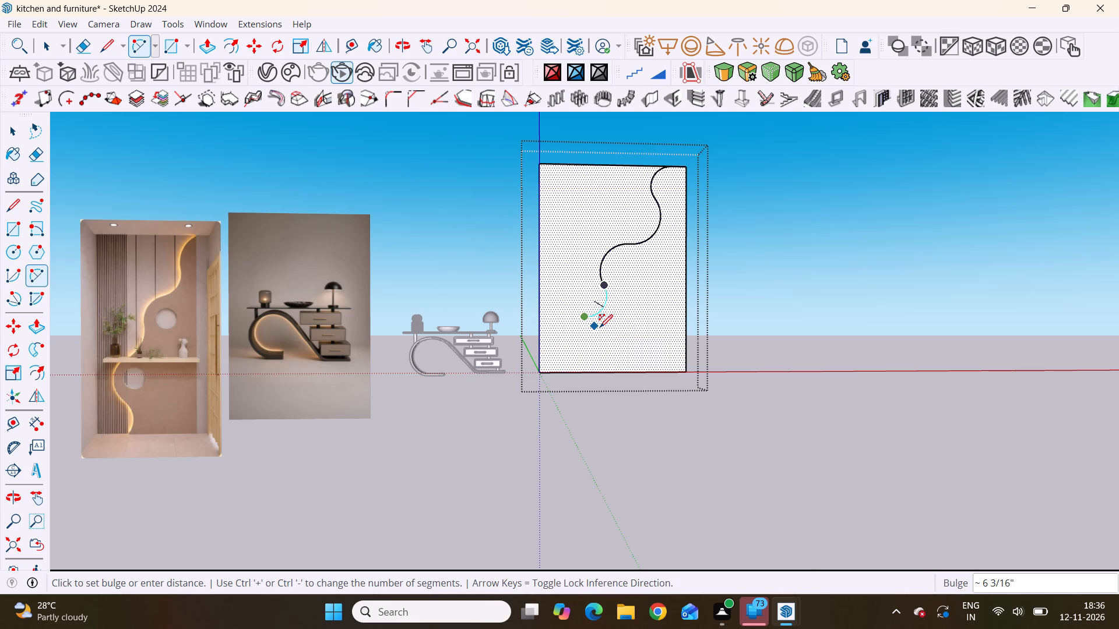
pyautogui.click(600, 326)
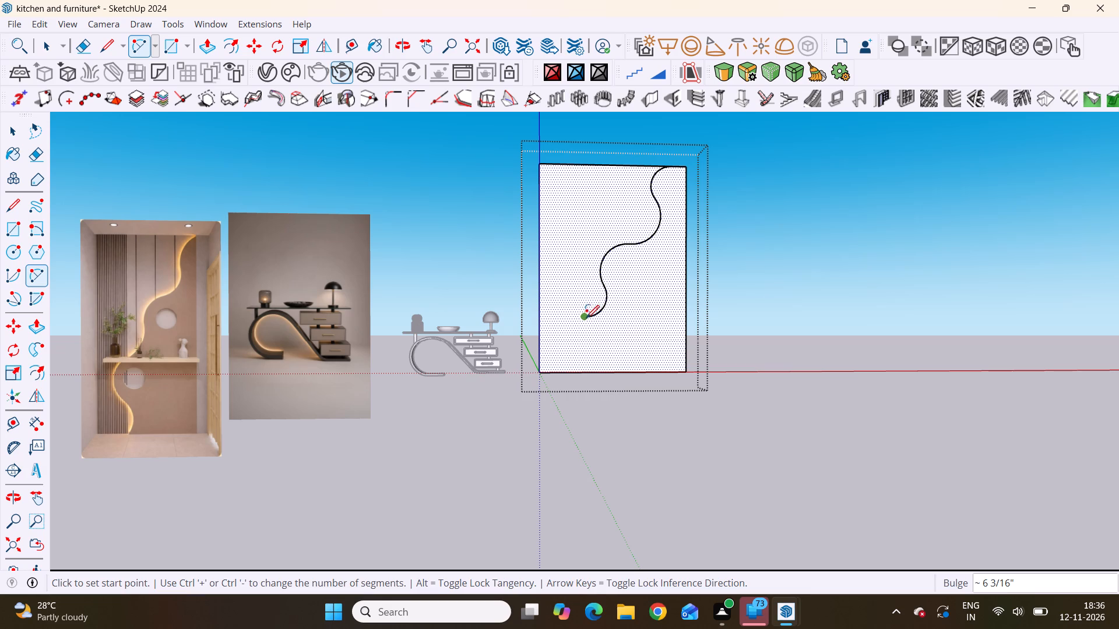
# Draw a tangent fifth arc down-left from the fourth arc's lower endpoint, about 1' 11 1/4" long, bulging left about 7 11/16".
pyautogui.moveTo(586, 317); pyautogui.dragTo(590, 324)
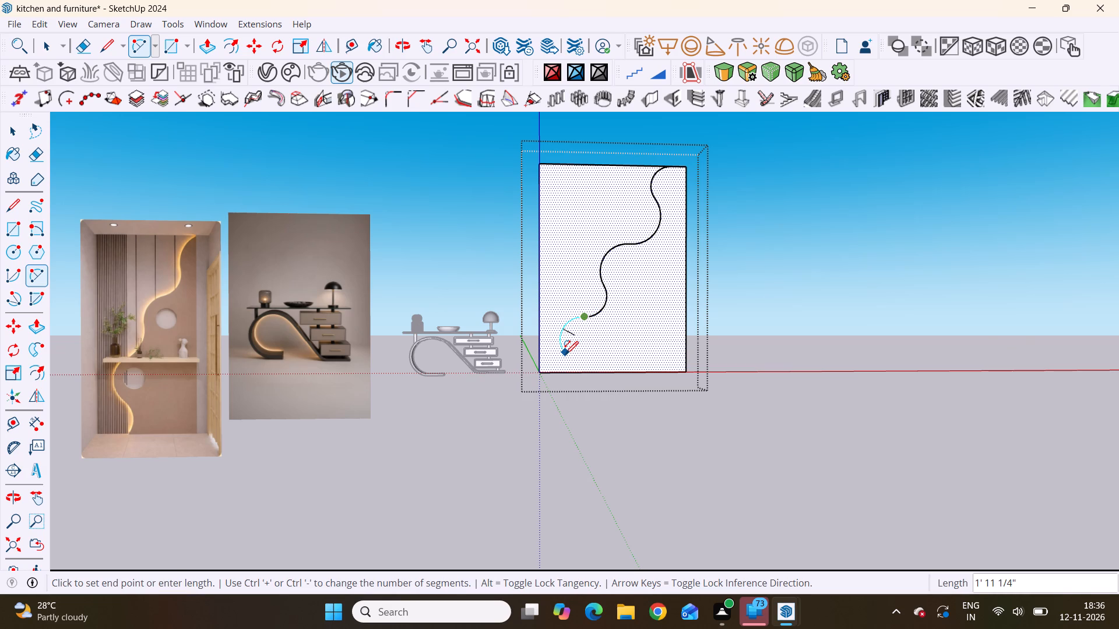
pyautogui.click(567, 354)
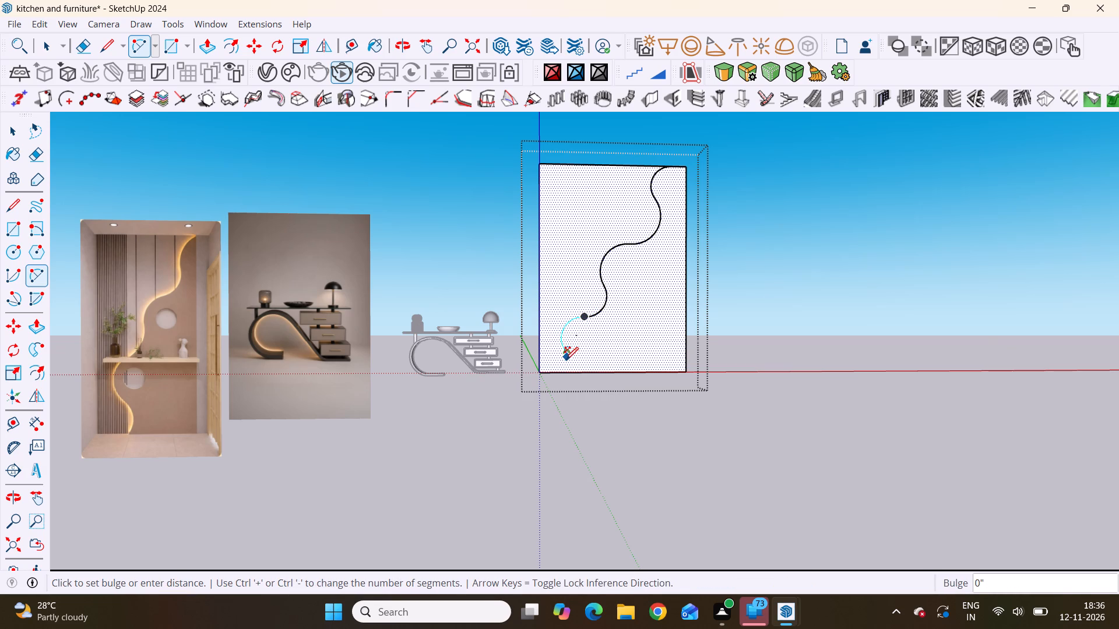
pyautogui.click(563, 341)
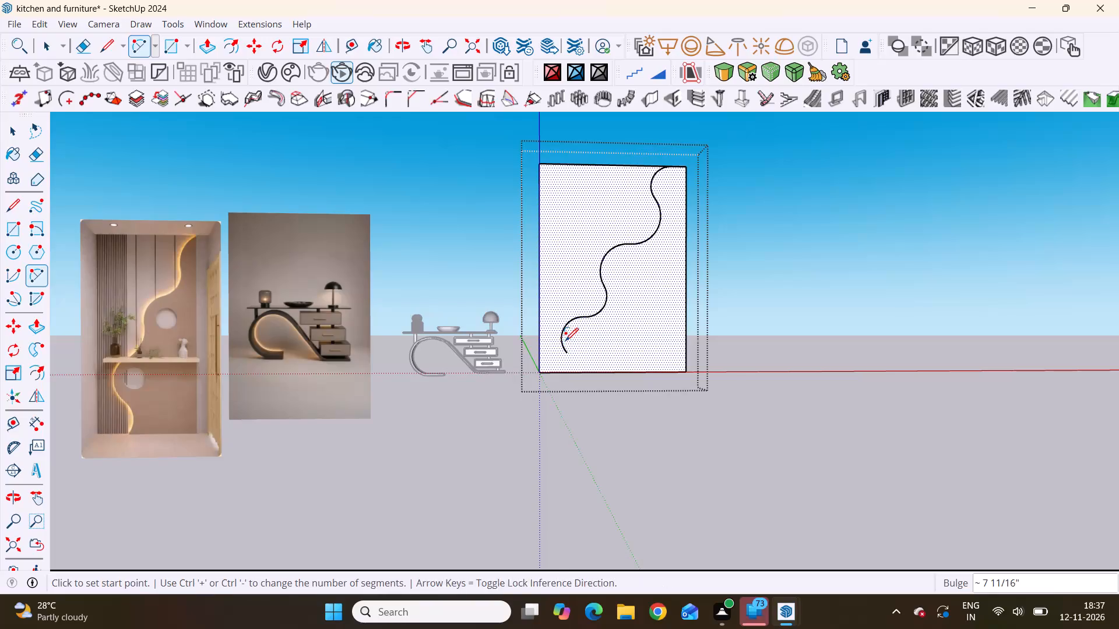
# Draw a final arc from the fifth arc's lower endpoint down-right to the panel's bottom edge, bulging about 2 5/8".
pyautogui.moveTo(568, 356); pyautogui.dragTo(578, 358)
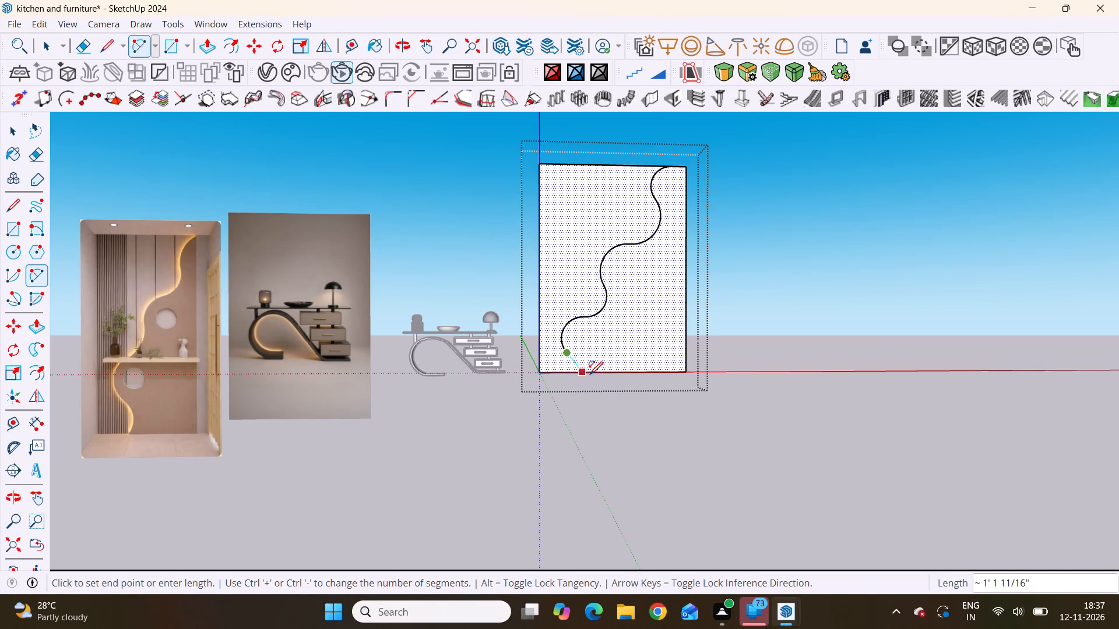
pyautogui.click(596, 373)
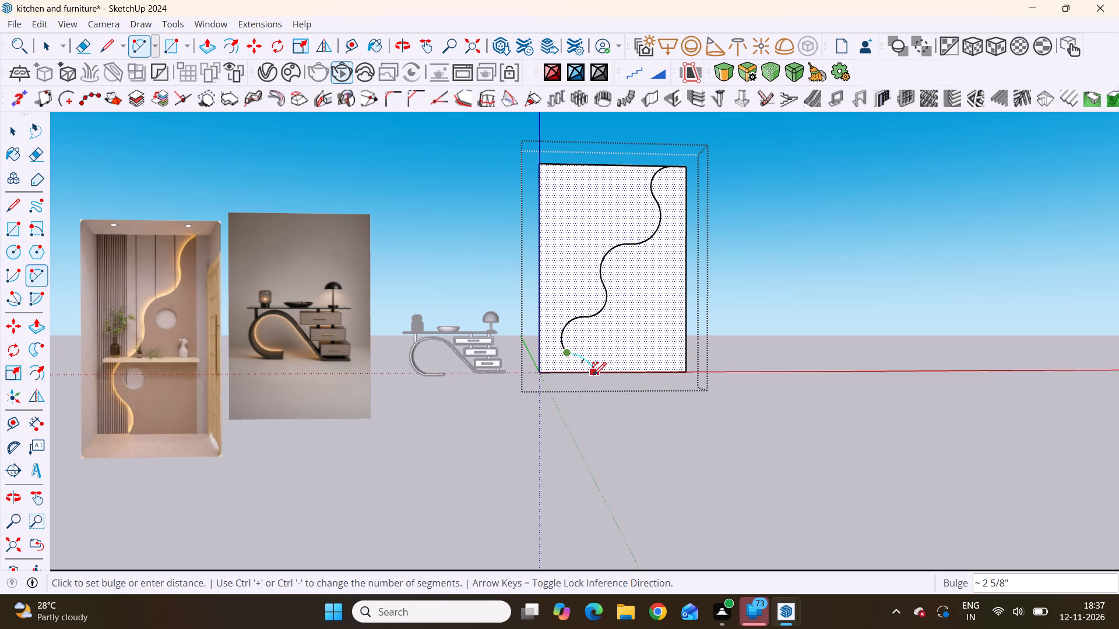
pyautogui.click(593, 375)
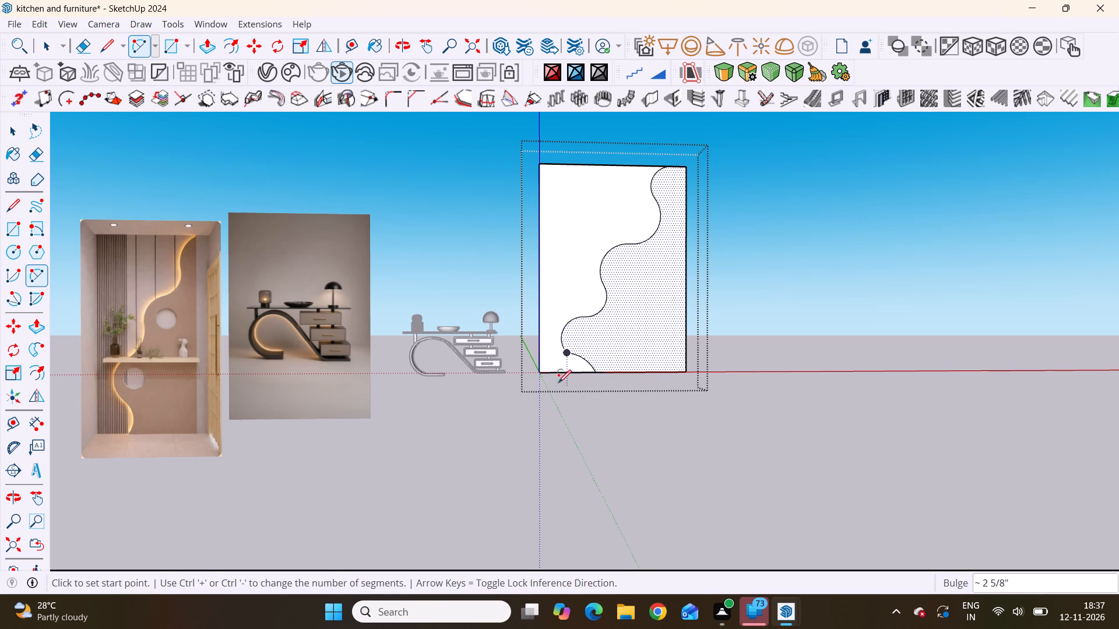
# Undo the wavy line's arcs one by one, keeping only the first arc at the panel's top edge.
pyautogui.scroll(3, 565, 377)
pyautogui.scroll(-5, 565, 377)
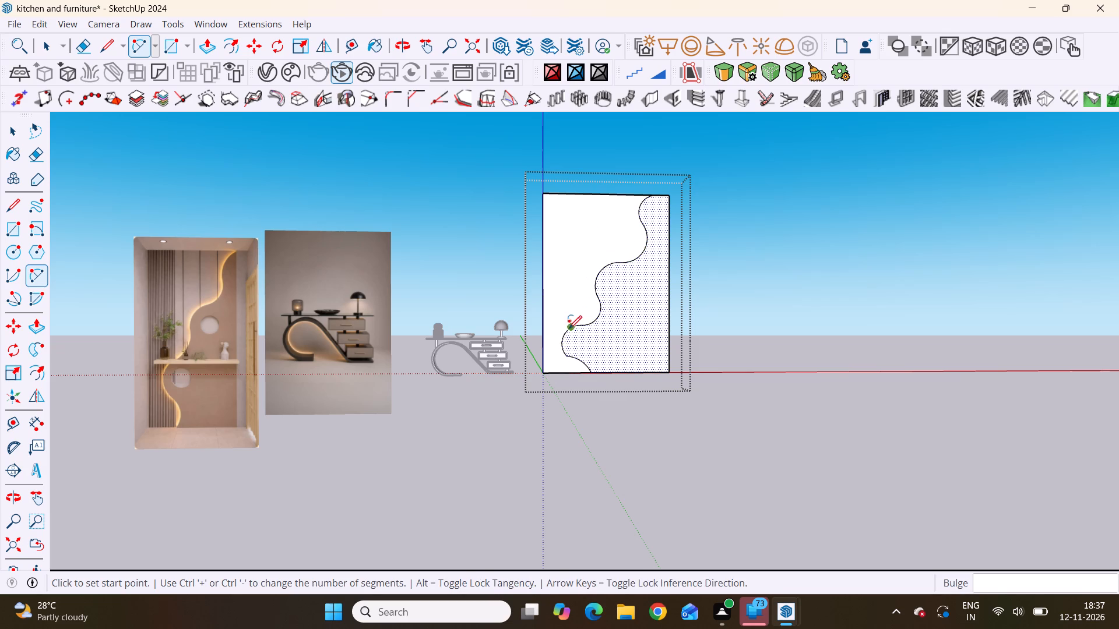
pyautogui.scroll(-5, 572, 291)
pyautogui.scroll(5, 572, 291)
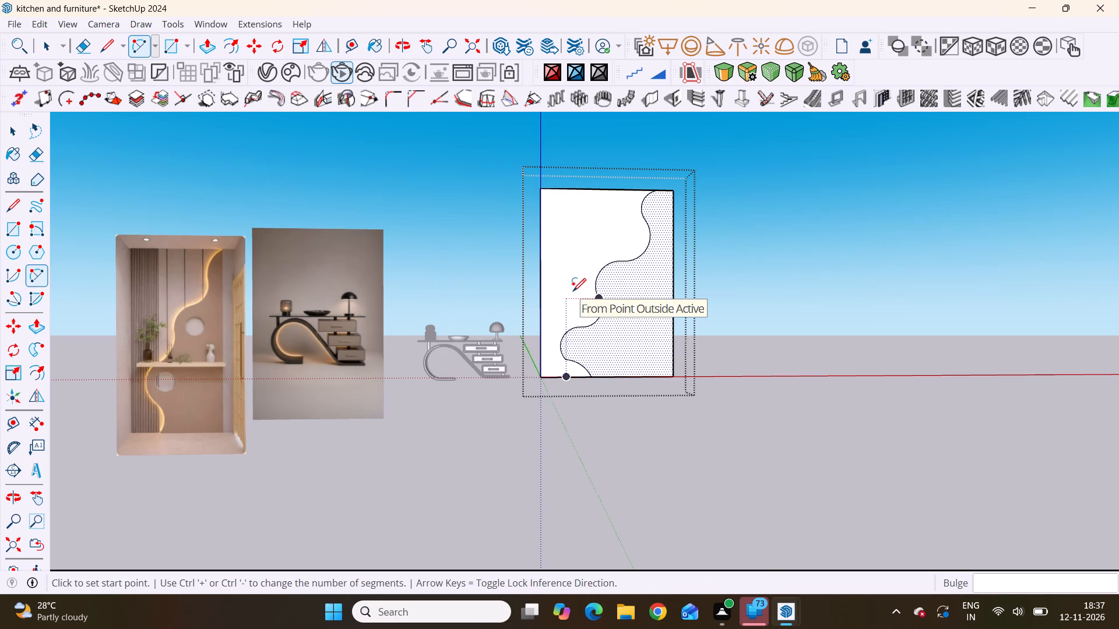
pyautogui.press('space')
pyautogui.hotkey('ctrl', 'z')
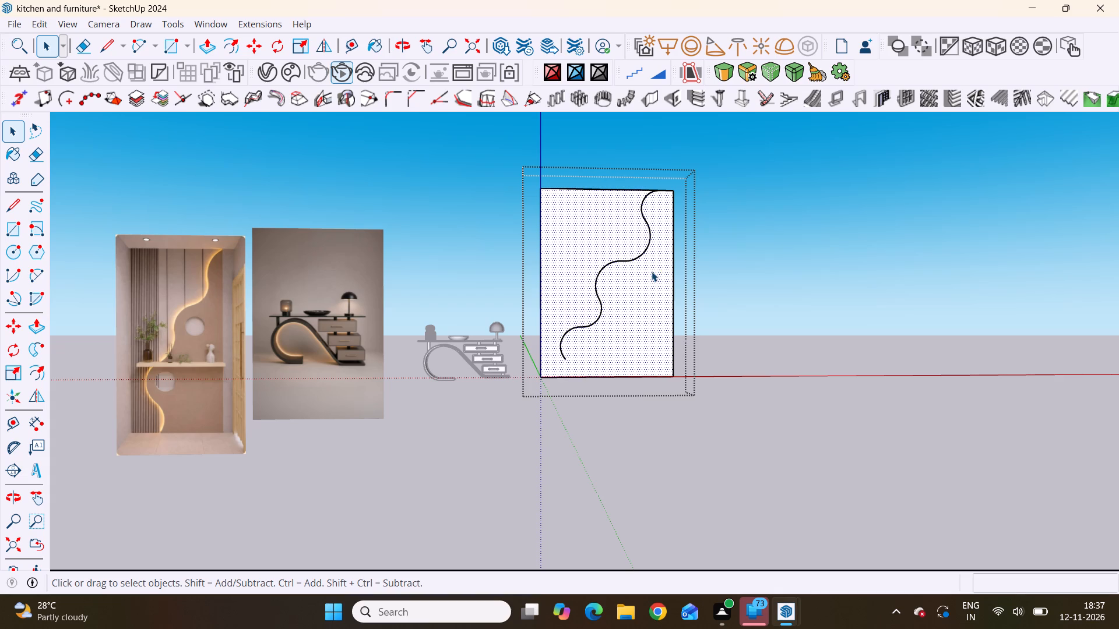
pyautogui.hotkey('ctrl', 'z')
pyautogui.press('z')
pyautogui.hotkey('ctrl', 'z')
pyautogui.press('z')
pyautogui.hotkey('ctrl', 'z')
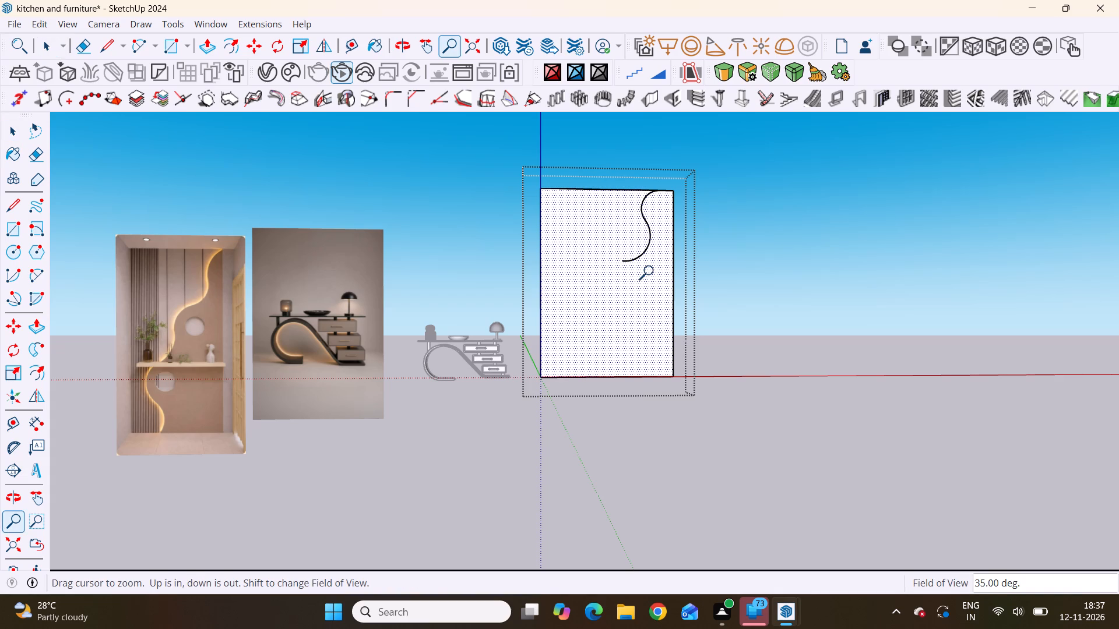
pyautogui.hotkey('ctrl', 'z')
# Draw a tangent second arc straight down from the first arc's lower endpoint, about 1' 9 13/16" long, bulging right about 3 11/16".
pyautogui.press('a')
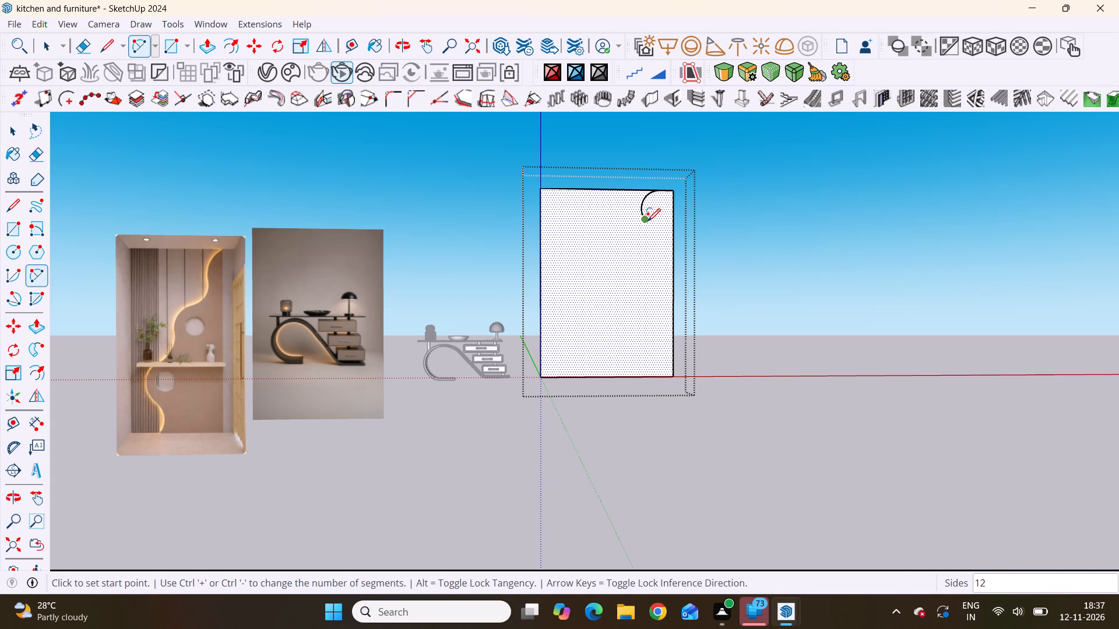
pyautogui.moveTo(649, 221); pyautogui.dragTo(652, 227)
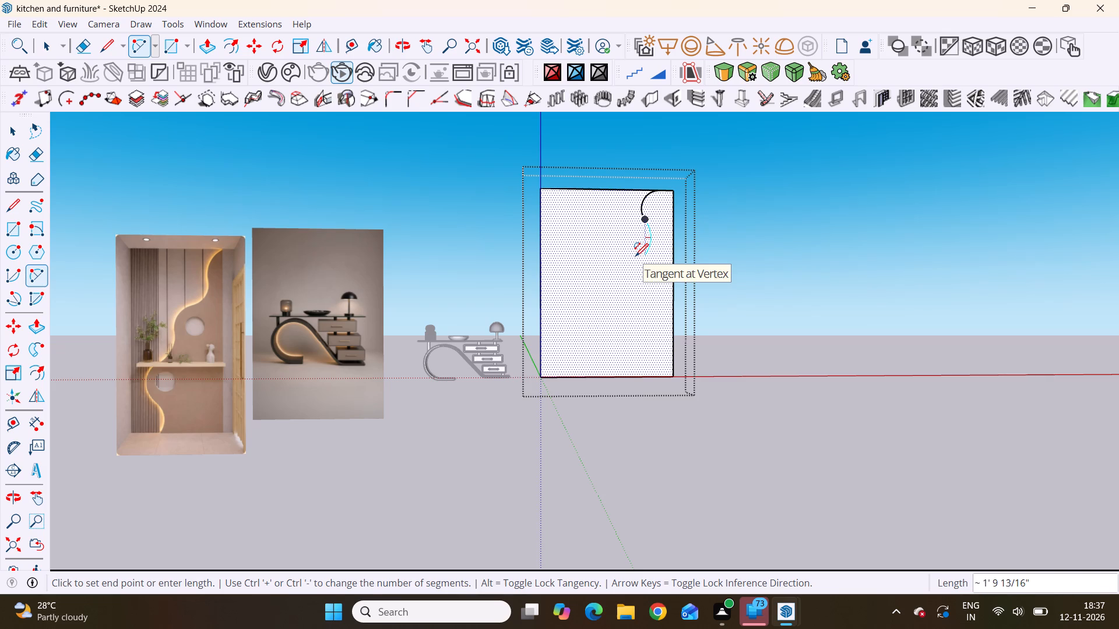
pyautogui.click(635, 256)
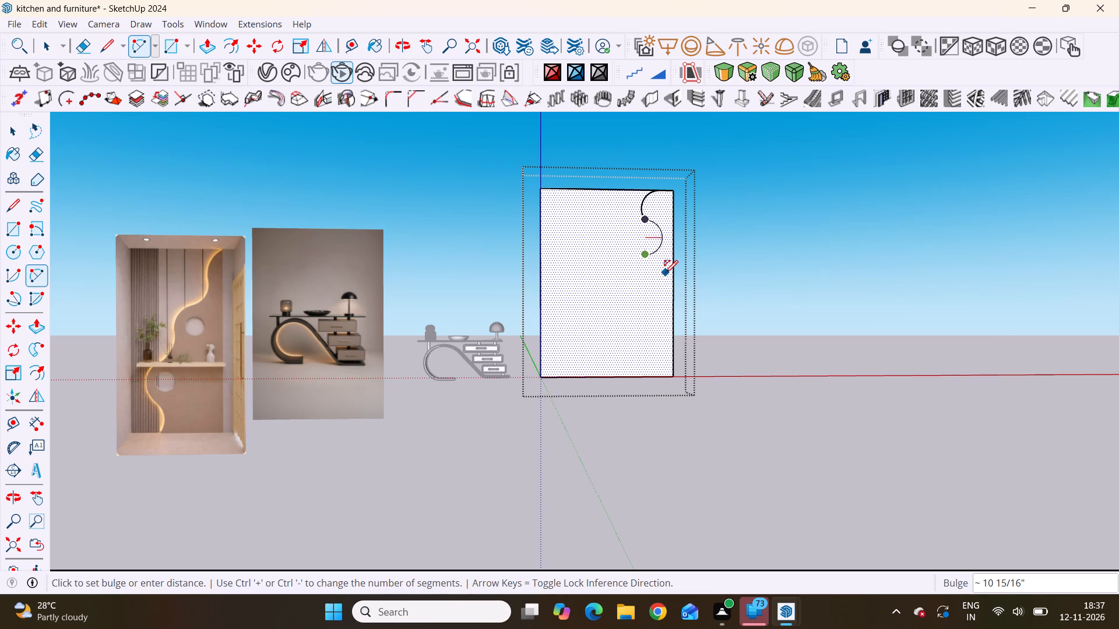
pyautogui.scroll(5, 653, 278)
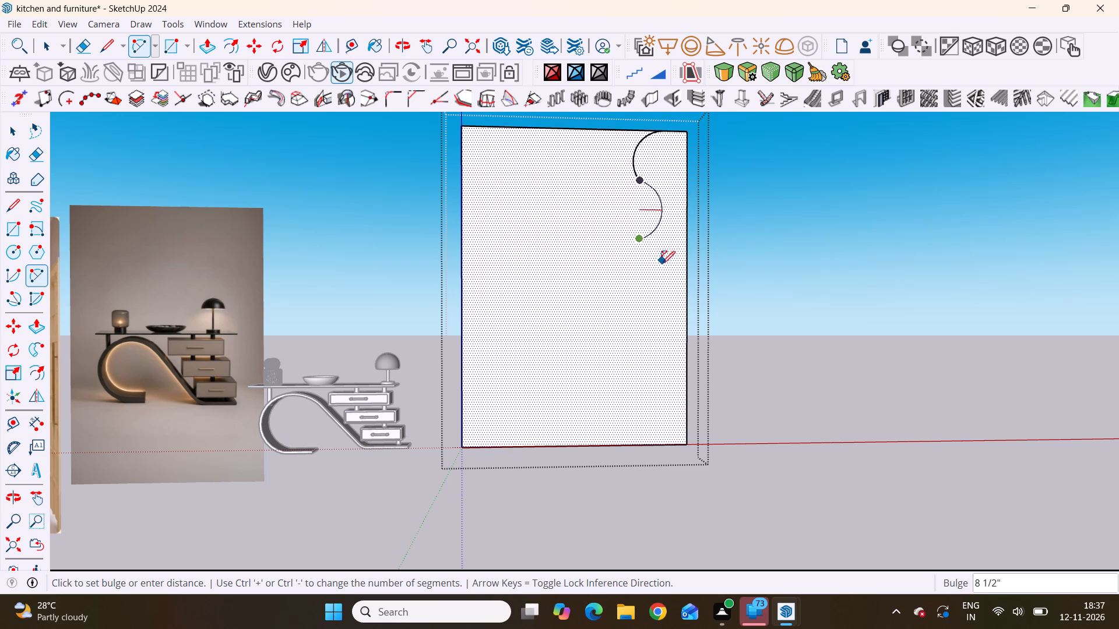
pyautogui.scroll(-5, 656, 280)
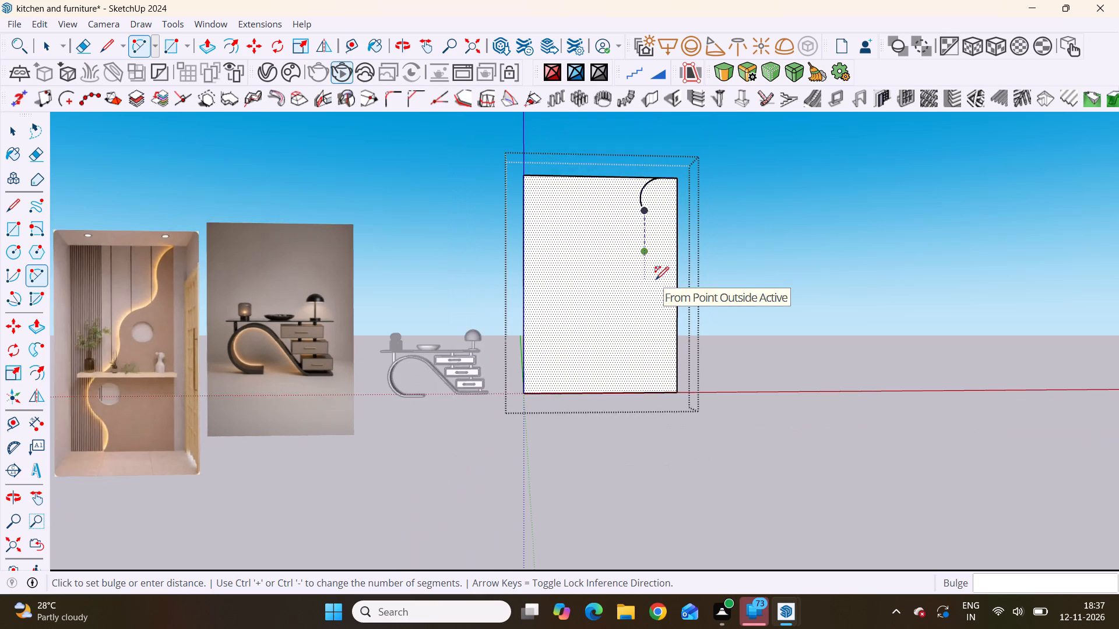
pyautogui.scroll(-4, 656, 279)
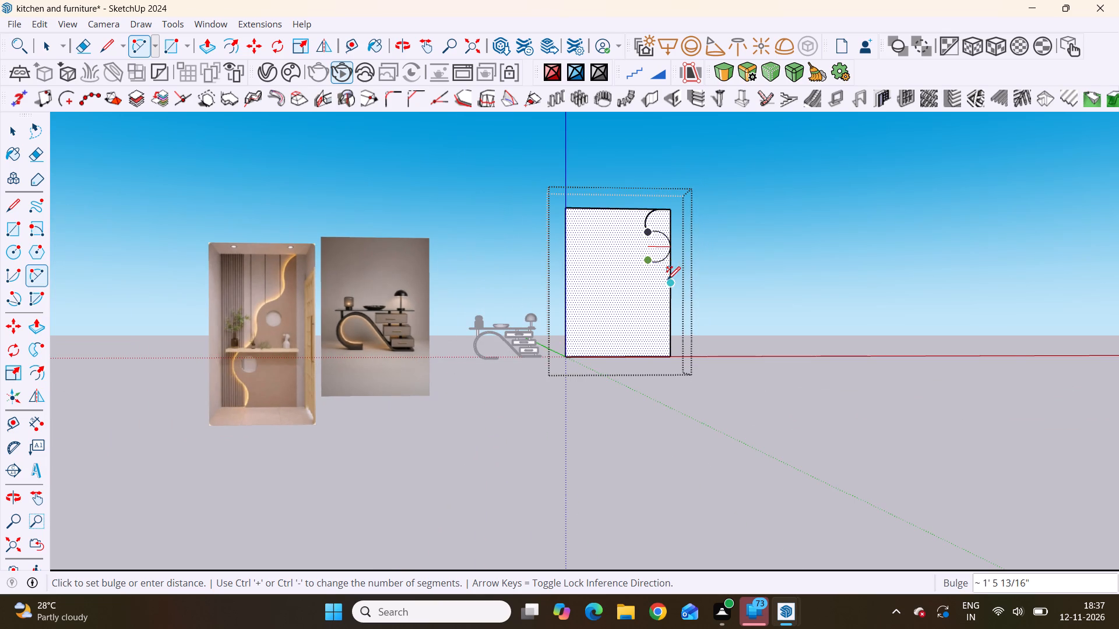
pyautogui.click(657, 247)
# Draw a third arc down-left from the second arc's lower endpoint, about 2' 1/2" long, bulging left about 5 1/4".
pyautogui.scroll(4, 638, 279)
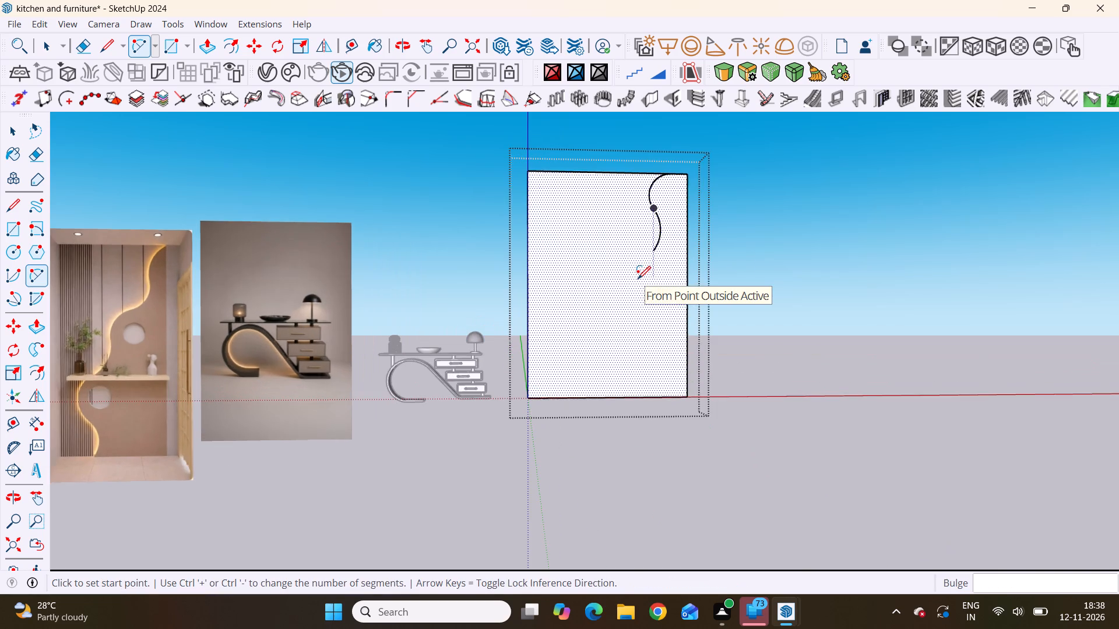
pyautogui.scroll(-5, 632, 272)
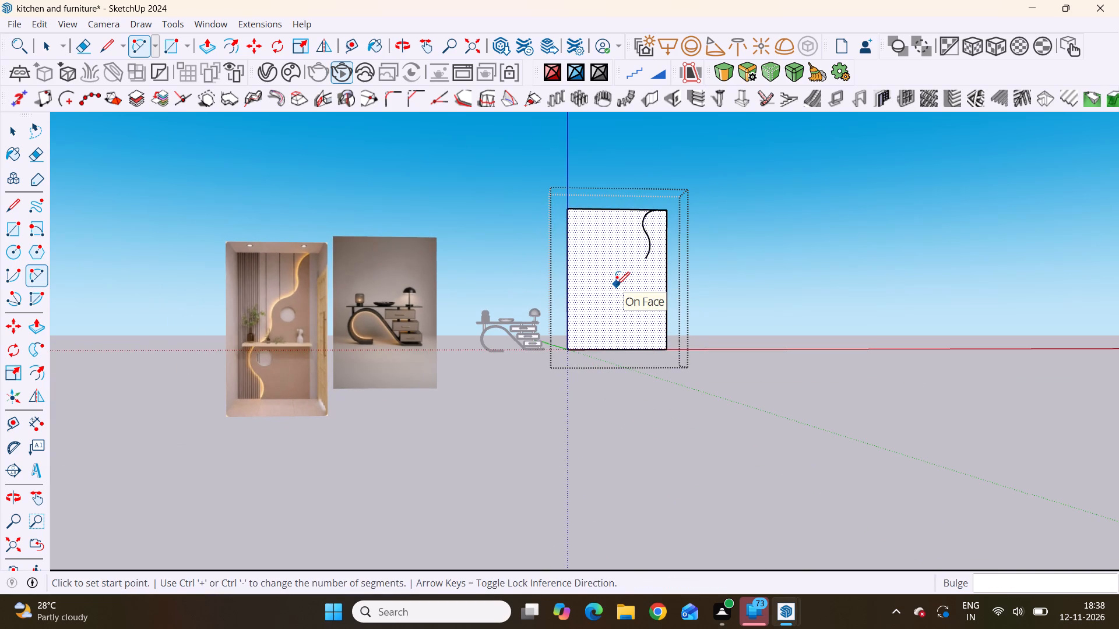
pyautogui.click(648, 258)
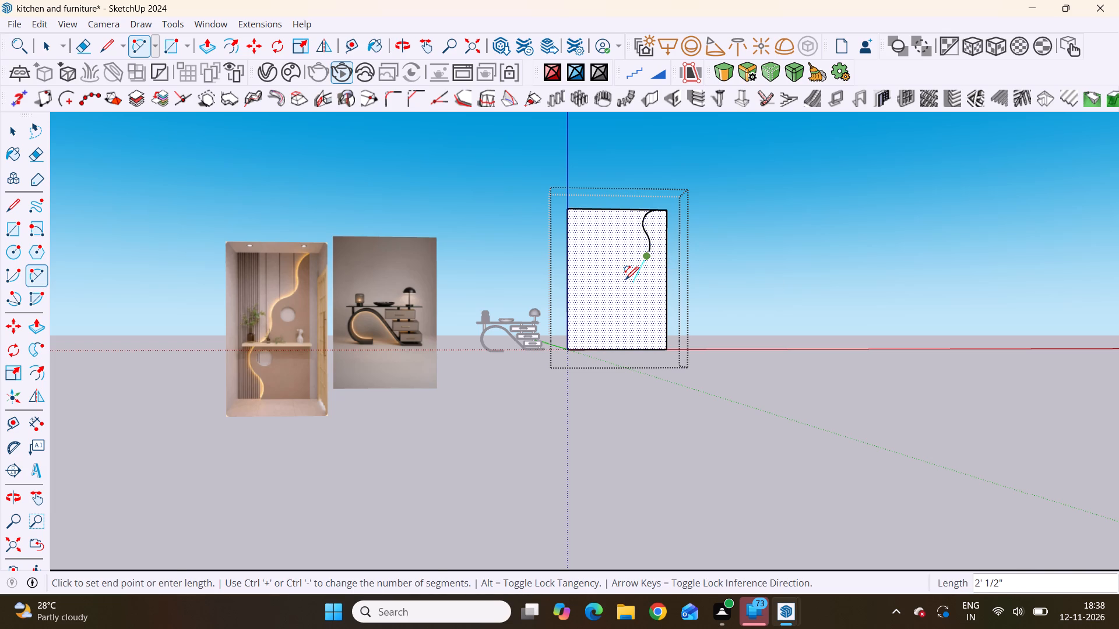
pyautogui.click(625, 280)
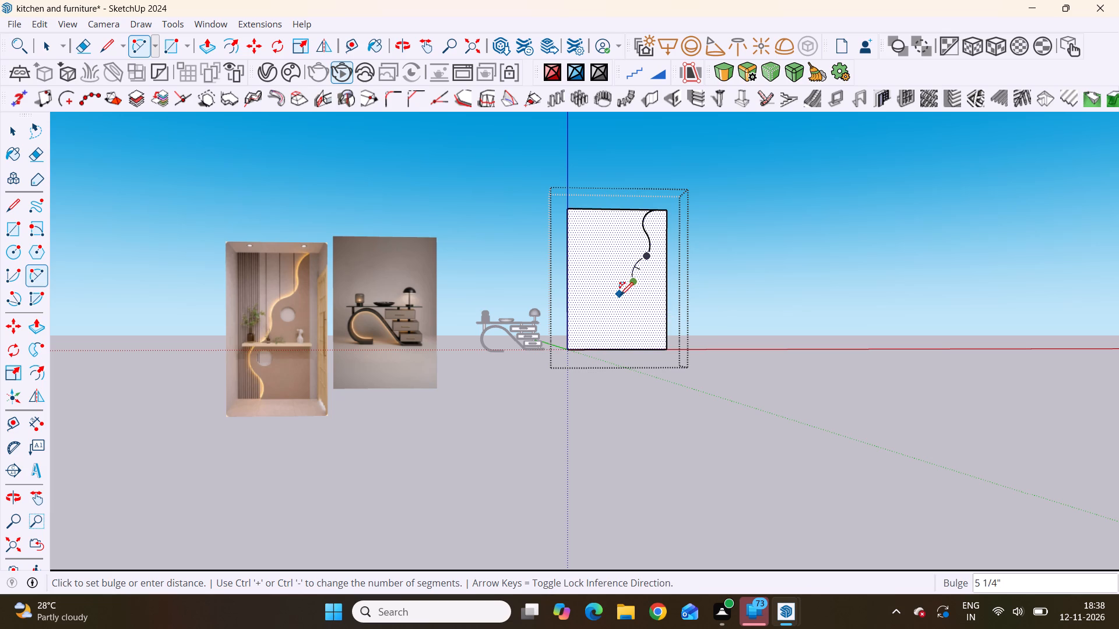
pyautogui.click(620, 295)
# Draw a tangent fourth arc down-left from the third arc's lower endpoint, about 2' 5/16" long, bulging right about 5 1/2".
pyautogui.scroll(3, 650, 273)
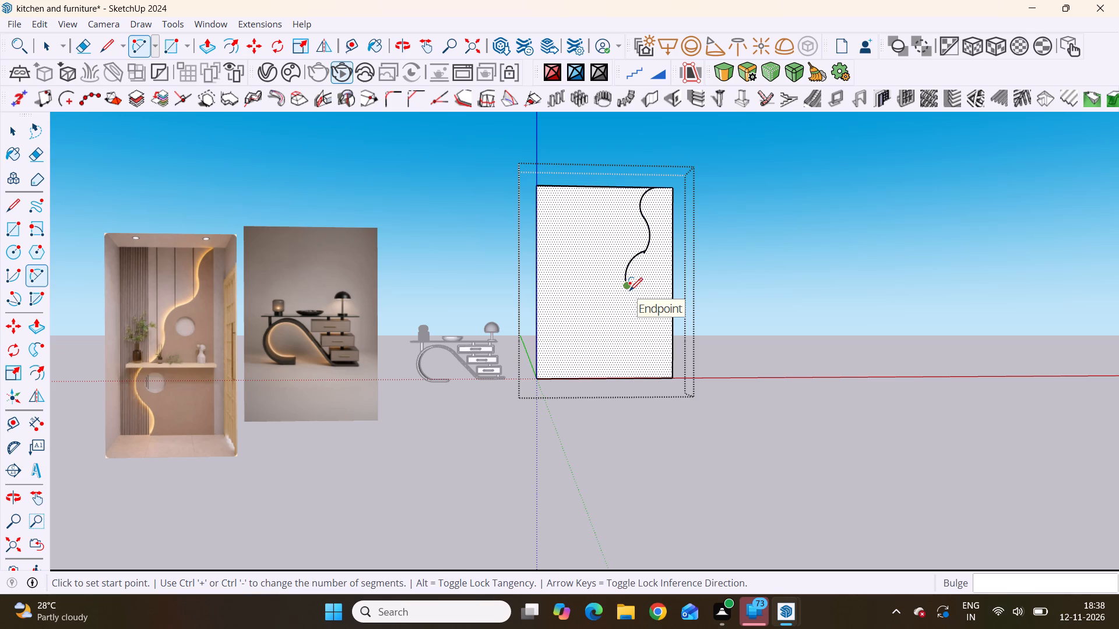
pyautogui.click(629, 291)
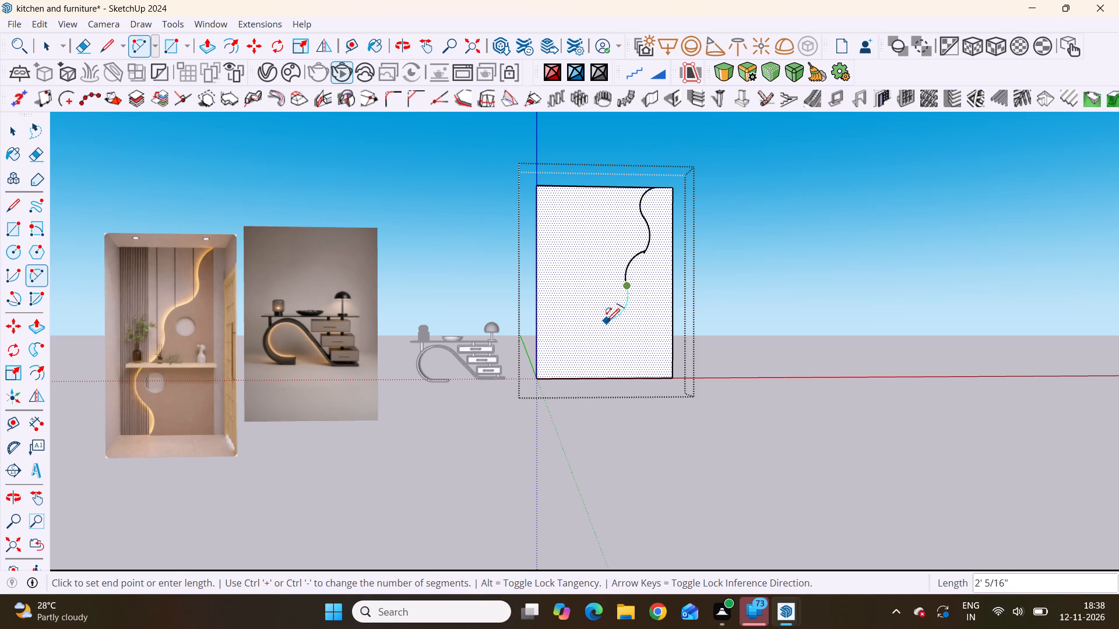
pyautogui.click(607, 321)
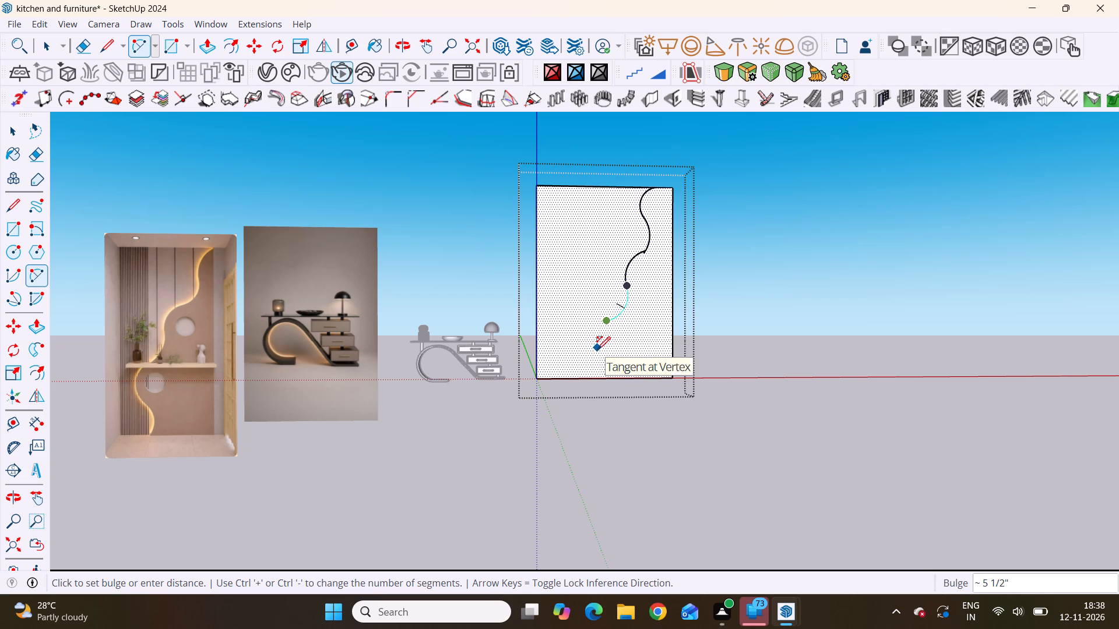
pyautogui.click(597, 349)
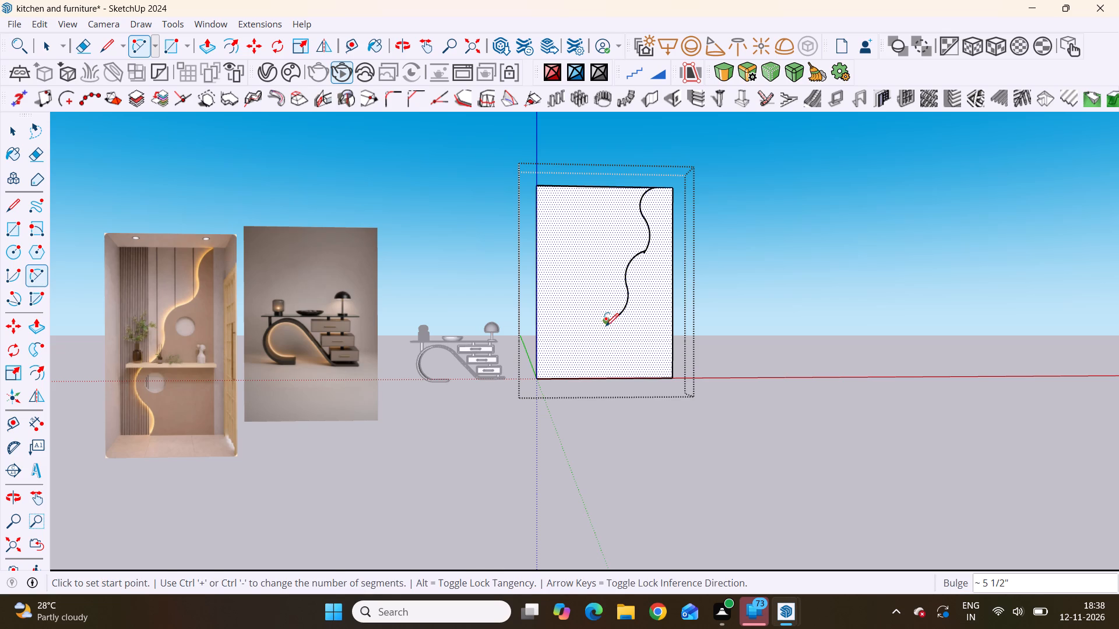
# Draw a fifth arc down-left from the fourth arc's lower endpoint, about 2' 2 1/16" long, bulging left about 5 1/4".
pyautogui.click(608, 321)
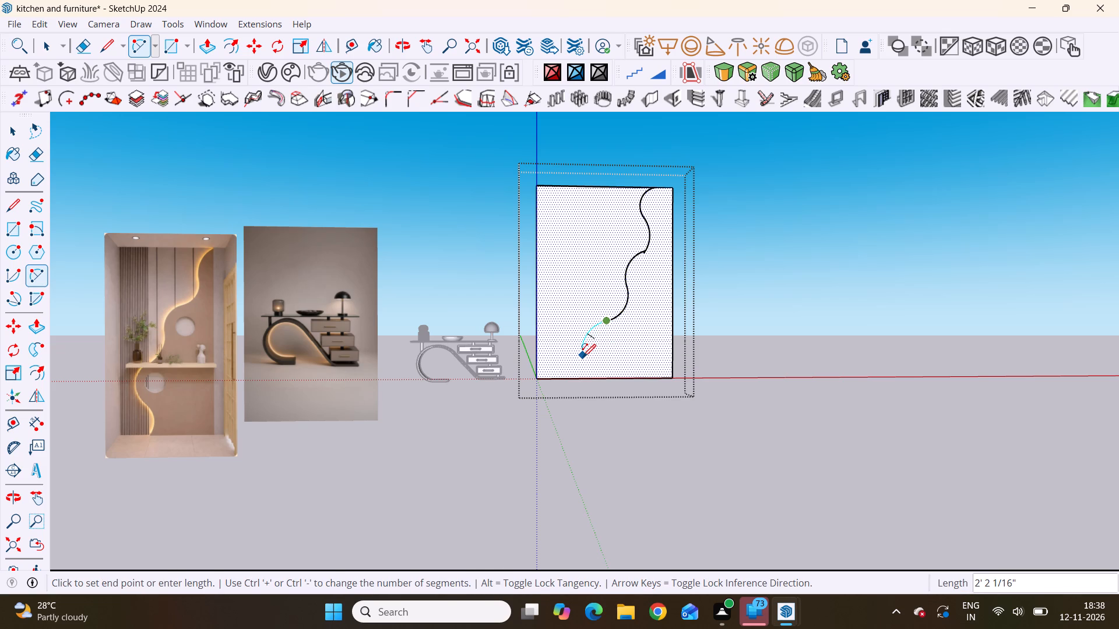
pyautogui.click(583, 357)
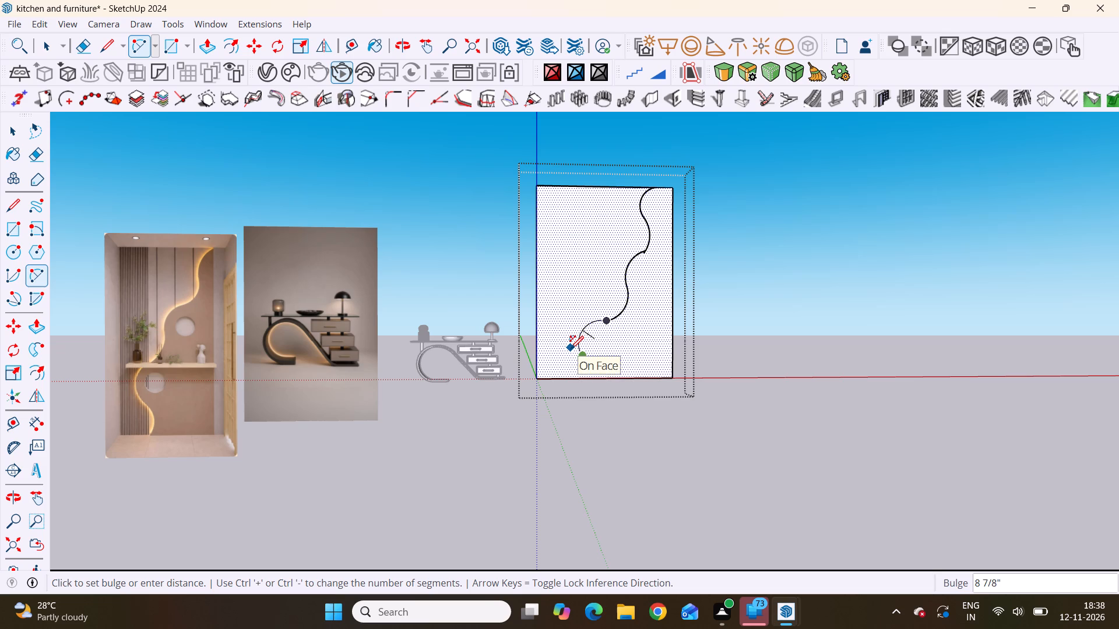
pyautogui.click(576, 355)
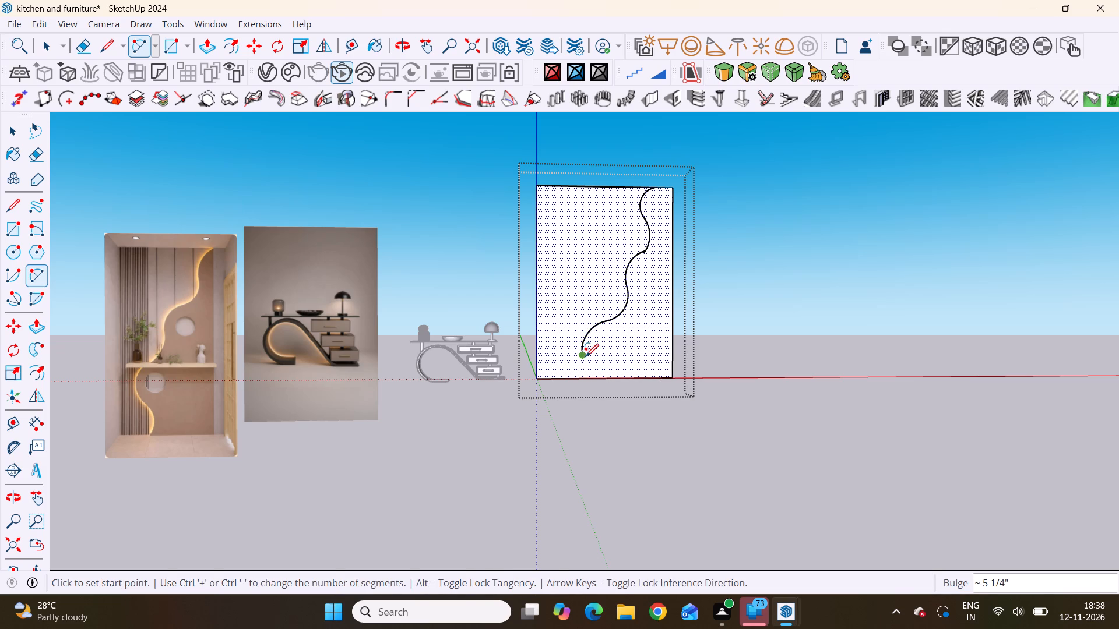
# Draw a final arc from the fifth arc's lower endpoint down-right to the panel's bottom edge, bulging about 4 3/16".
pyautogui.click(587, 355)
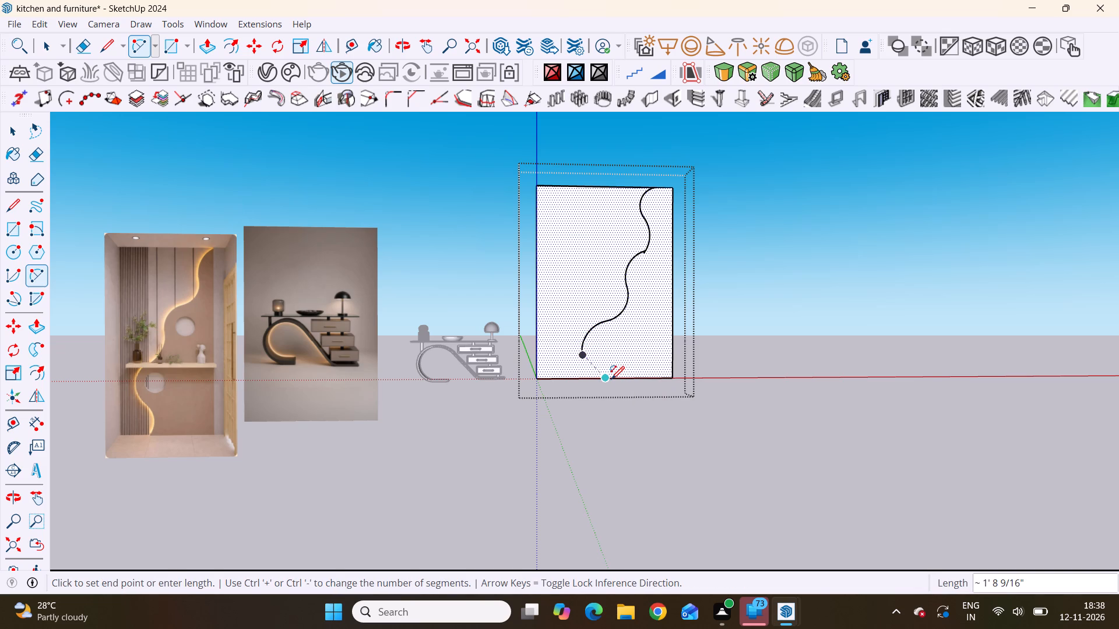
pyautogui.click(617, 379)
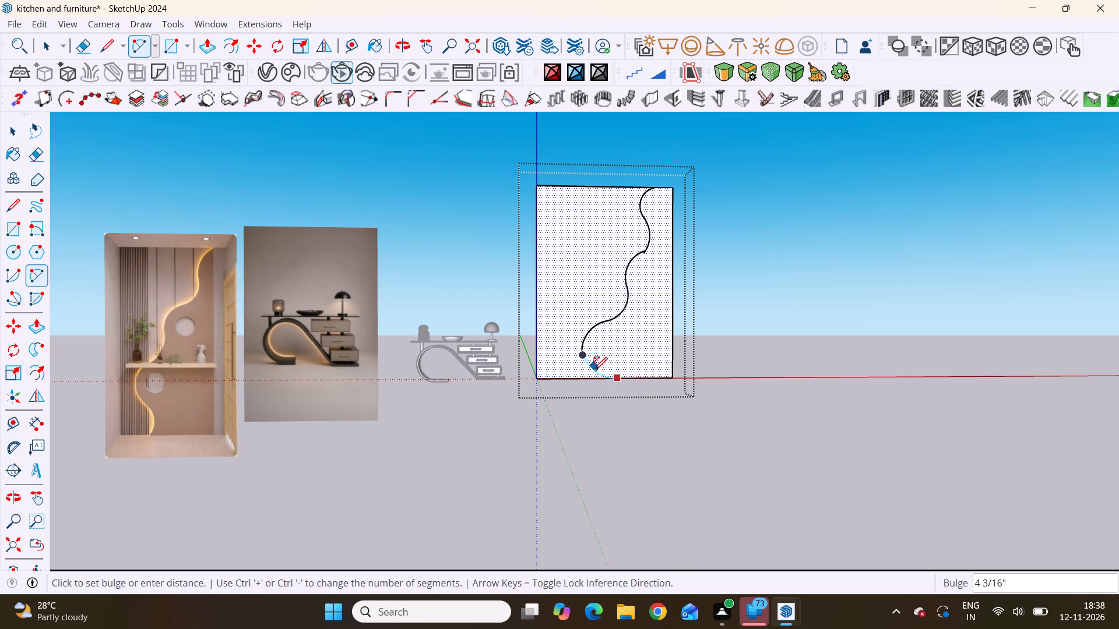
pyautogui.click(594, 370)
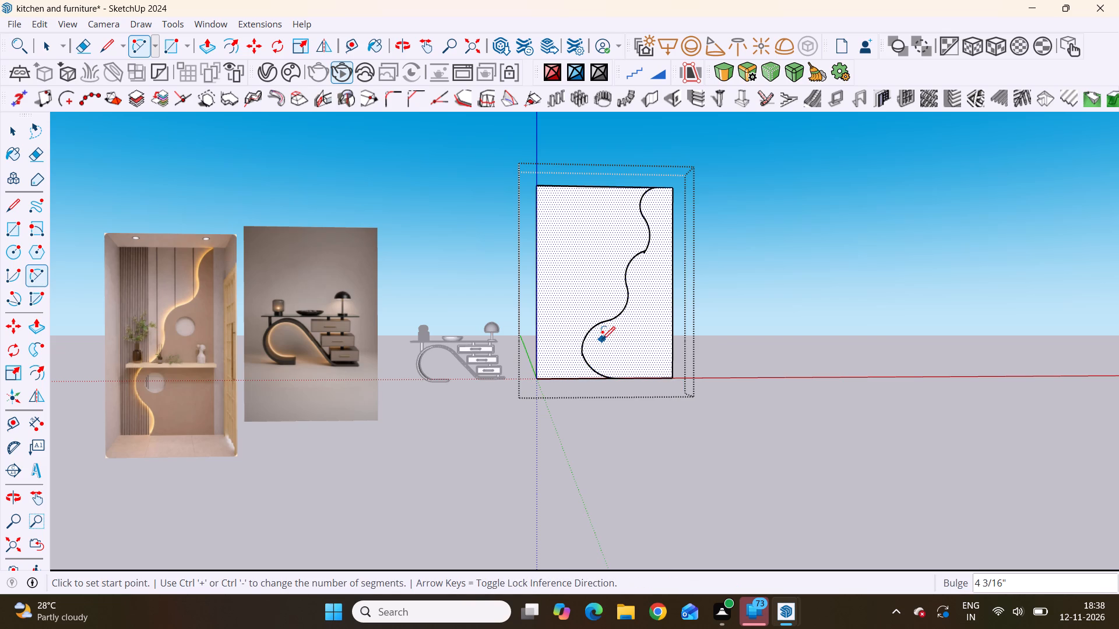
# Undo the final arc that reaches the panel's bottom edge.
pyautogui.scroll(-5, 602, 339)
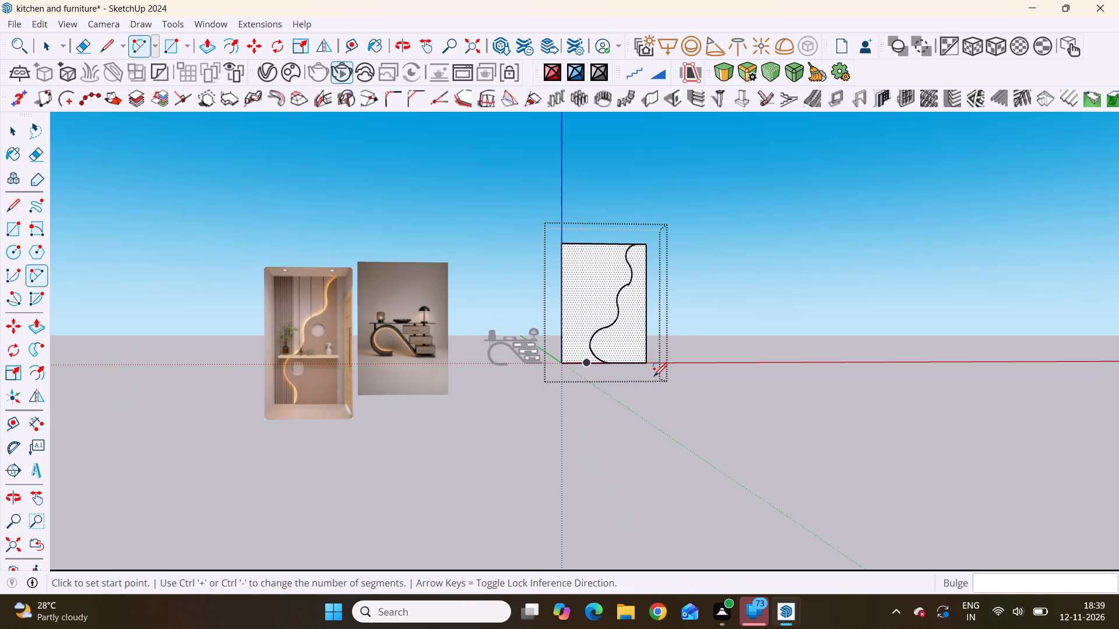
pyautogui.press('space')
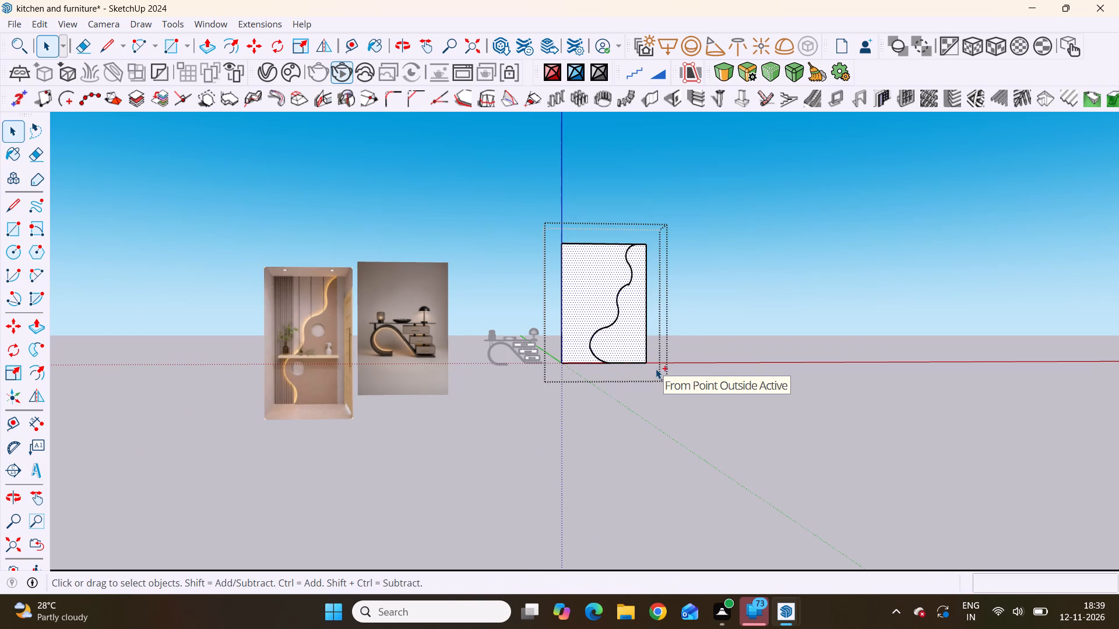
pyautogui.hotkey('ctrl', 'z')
# Delete the wavy line's second arc and the short leftover stub at the third arc's upper end.
pyautogui.scroll(10, 624, 276)
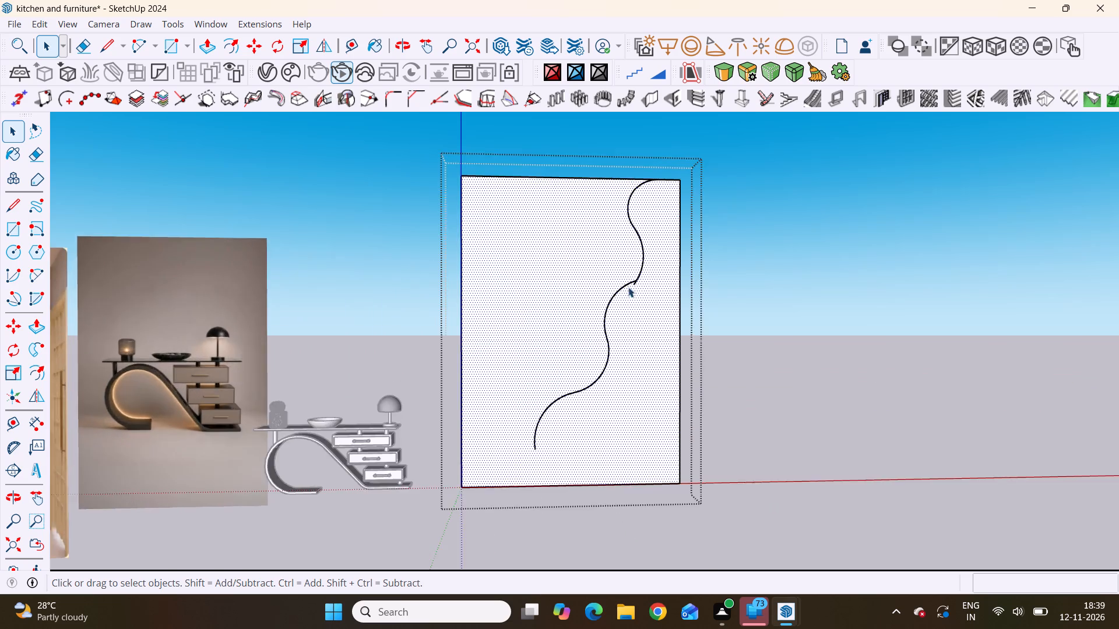
pyautogui.scroll(9, 628, 287)
pyautogui.scroll(-15, 639, 282)
pyautogui.scroll(15, 638, 286)
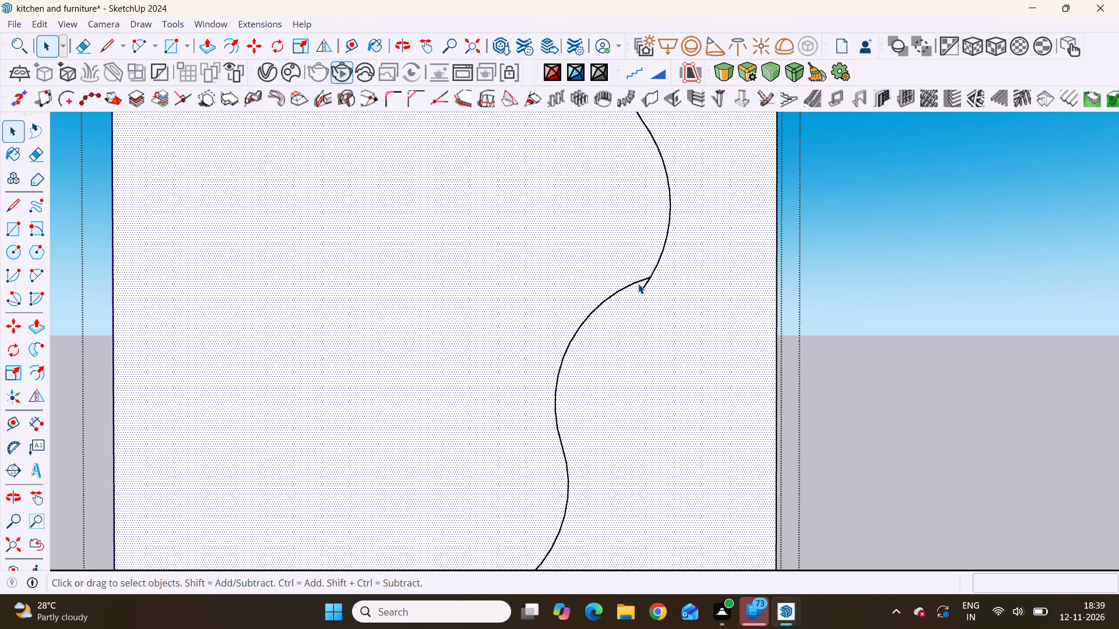
pyautogui.scroll(-13, 640, 281)
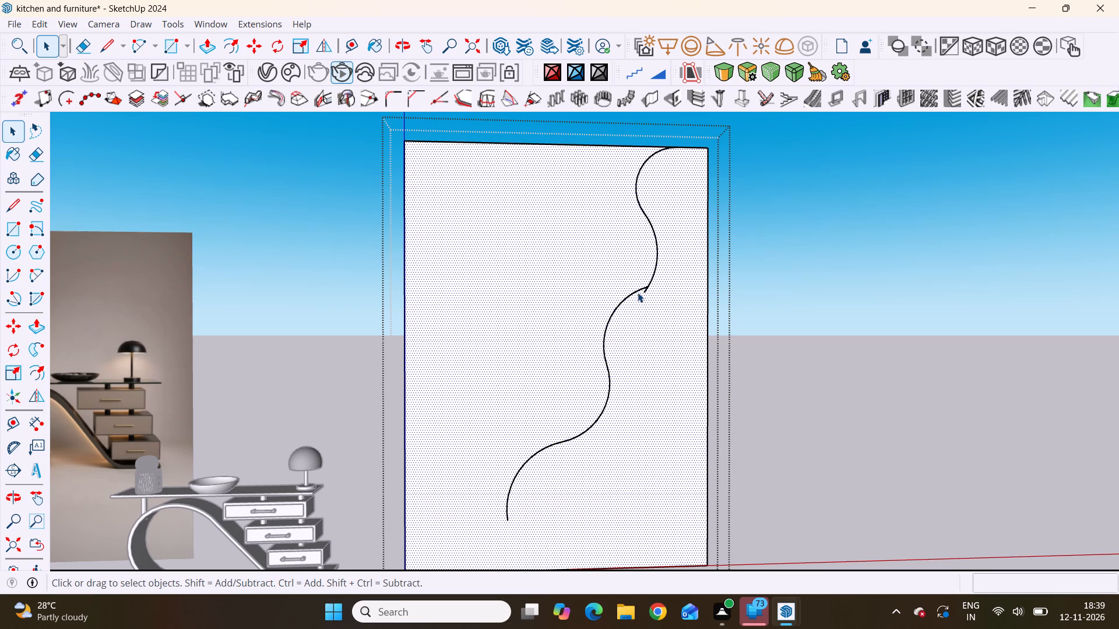
pyautogui.click(657, 253)
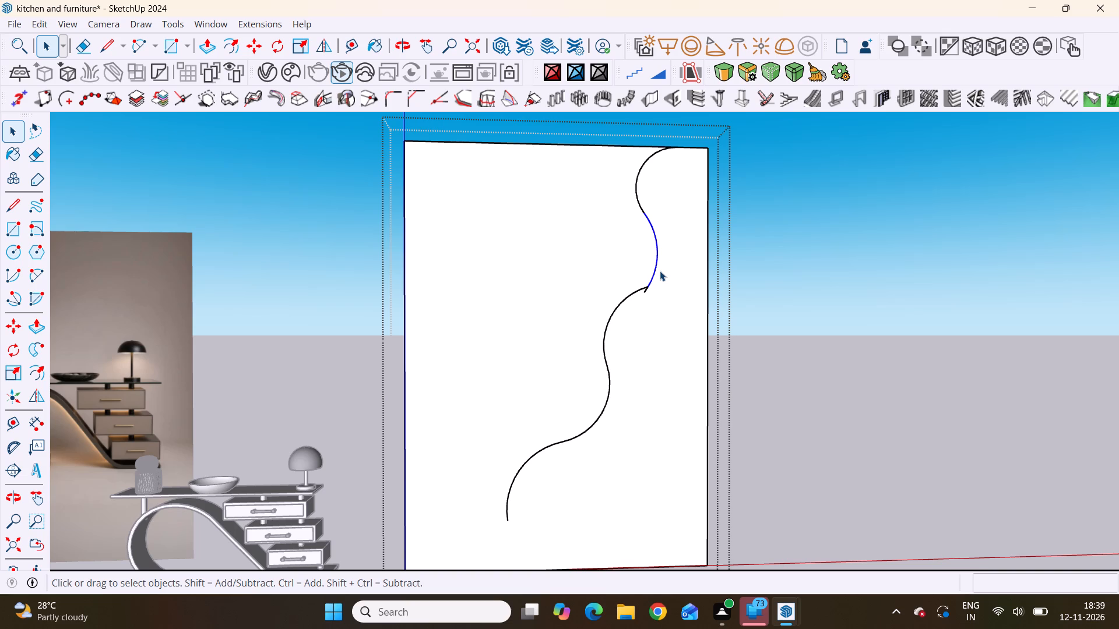
pyautogui.press('Delete')
pyautogui.scroll(5, 642, 294)
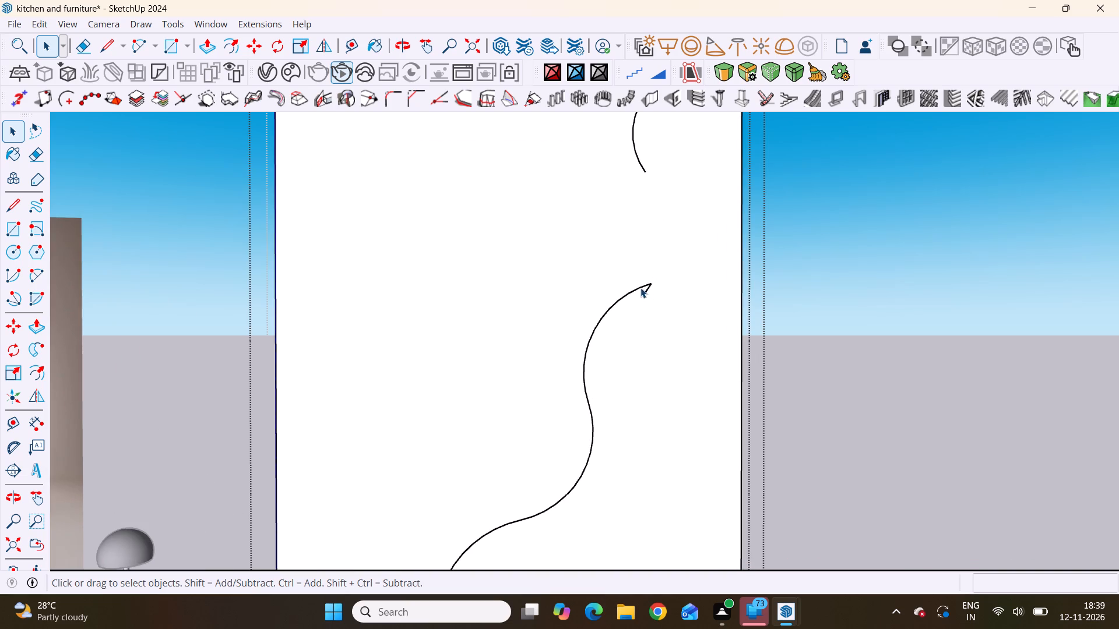
pyautogui.click(648, 289)
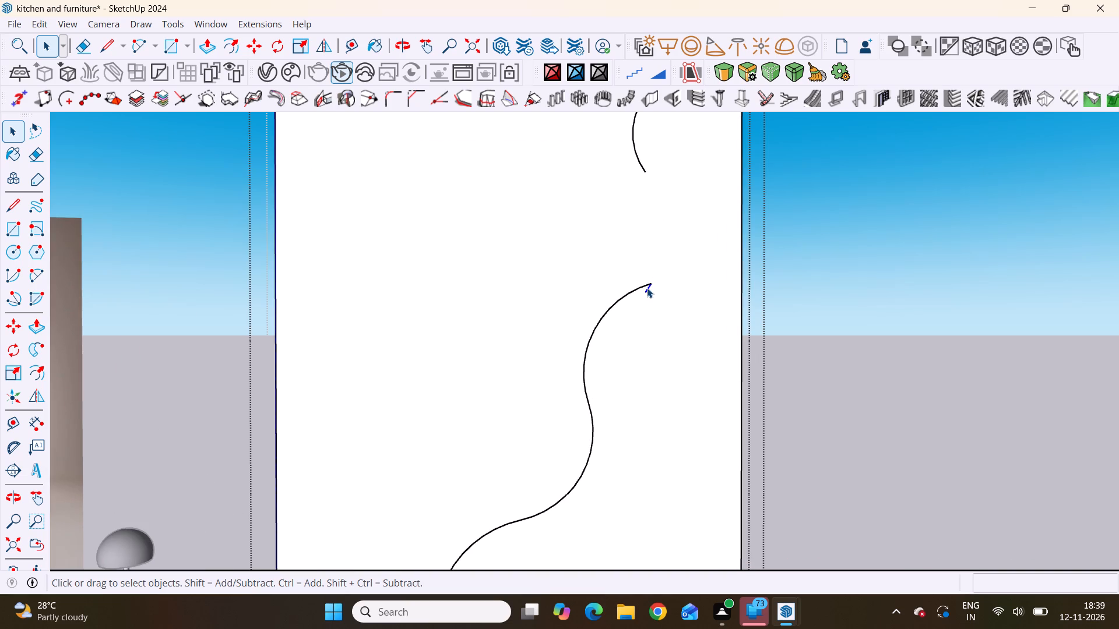
pyautogui.press('Delete')
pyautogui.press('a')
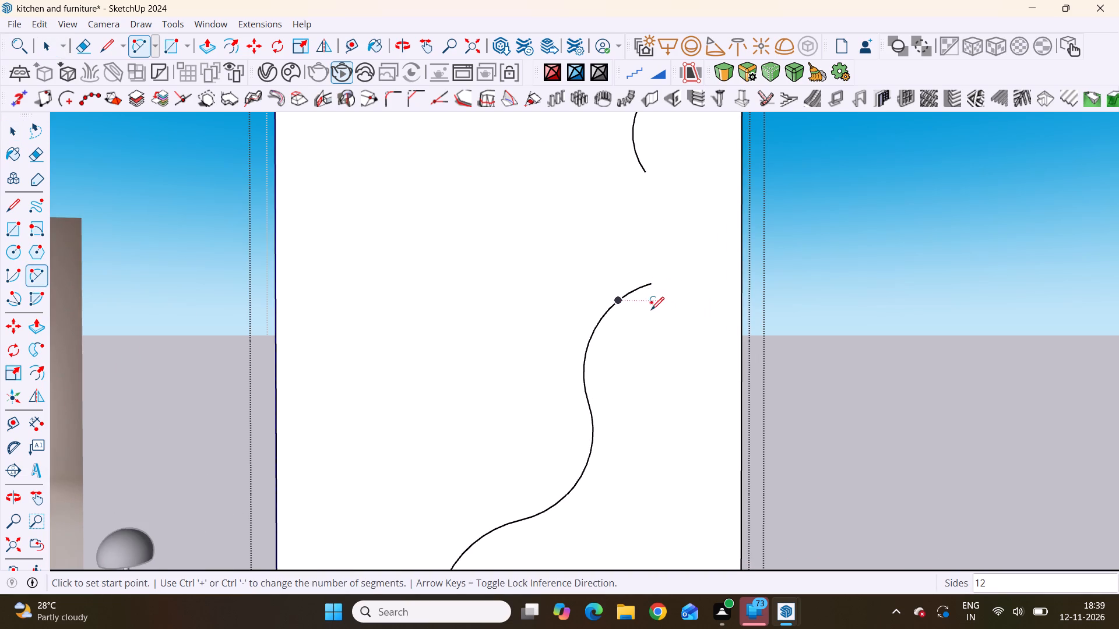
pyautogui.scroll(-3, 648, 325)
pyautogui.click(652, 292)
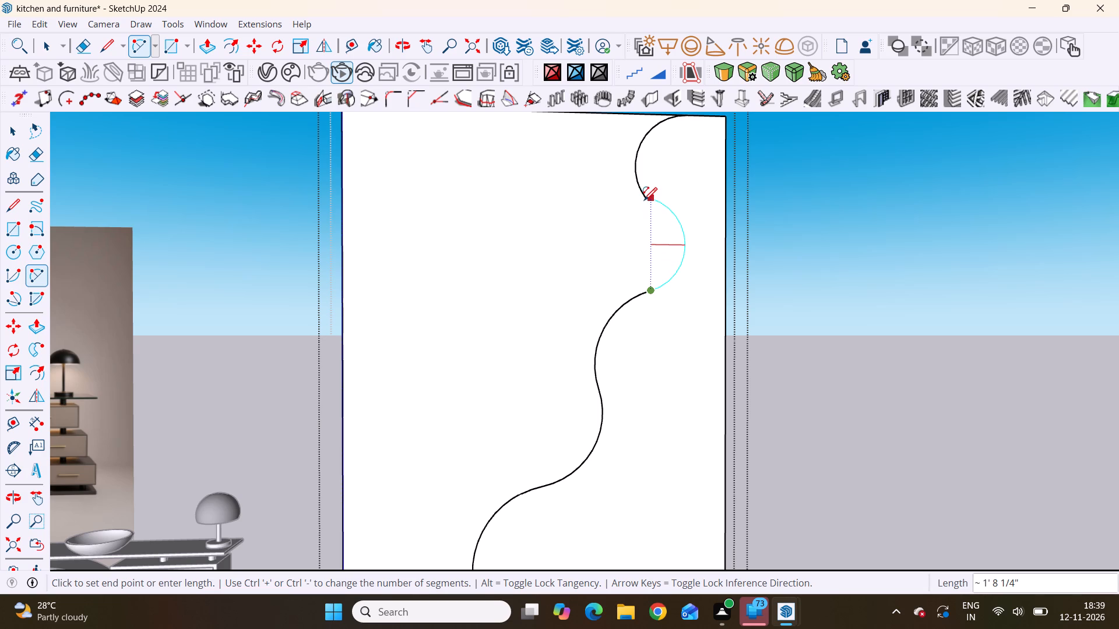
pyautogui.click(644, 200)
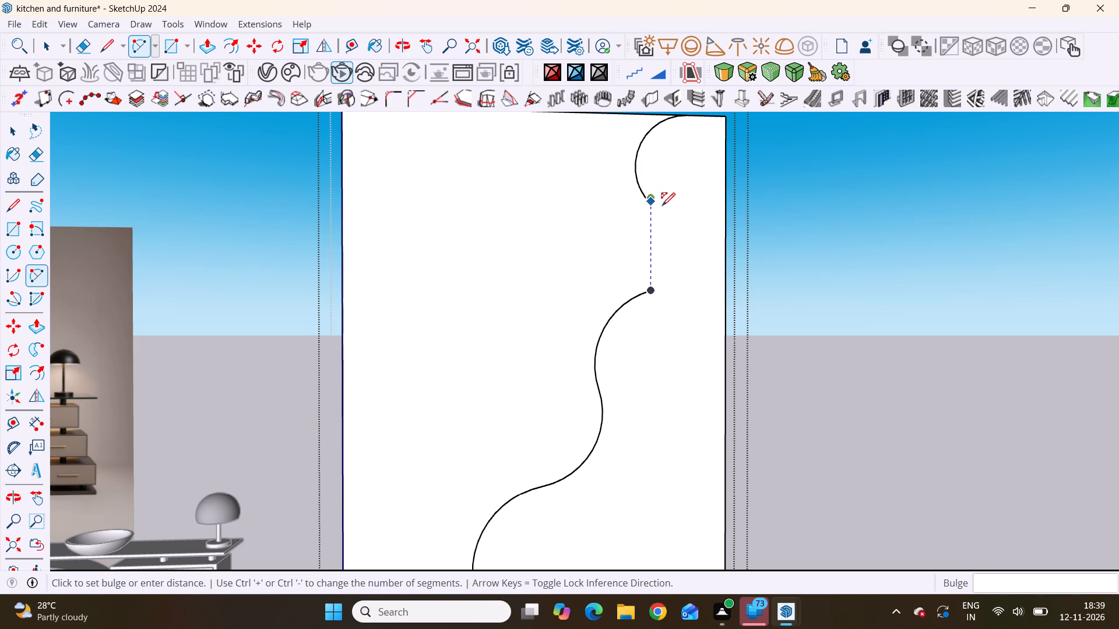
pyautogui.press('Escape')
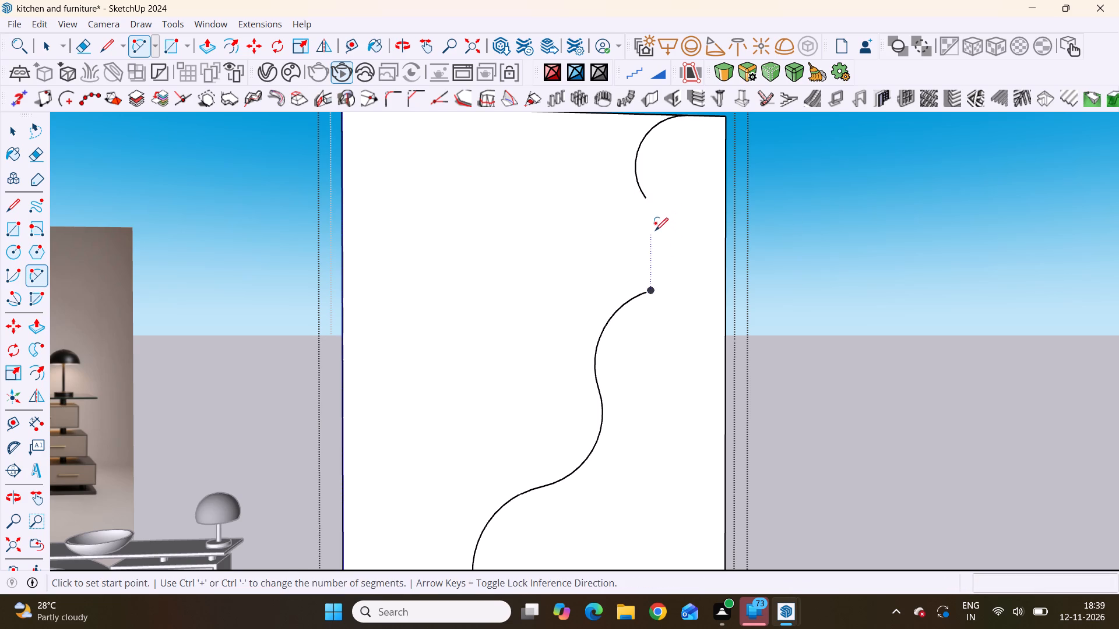
# Draw a replacement second arc from the first arc's lower endpoint to the third arc's upper endpoint, bulging right about 6 3/16".
pyautogui.moveTo(646, 199); pyautogui.dragTo(646, 210)
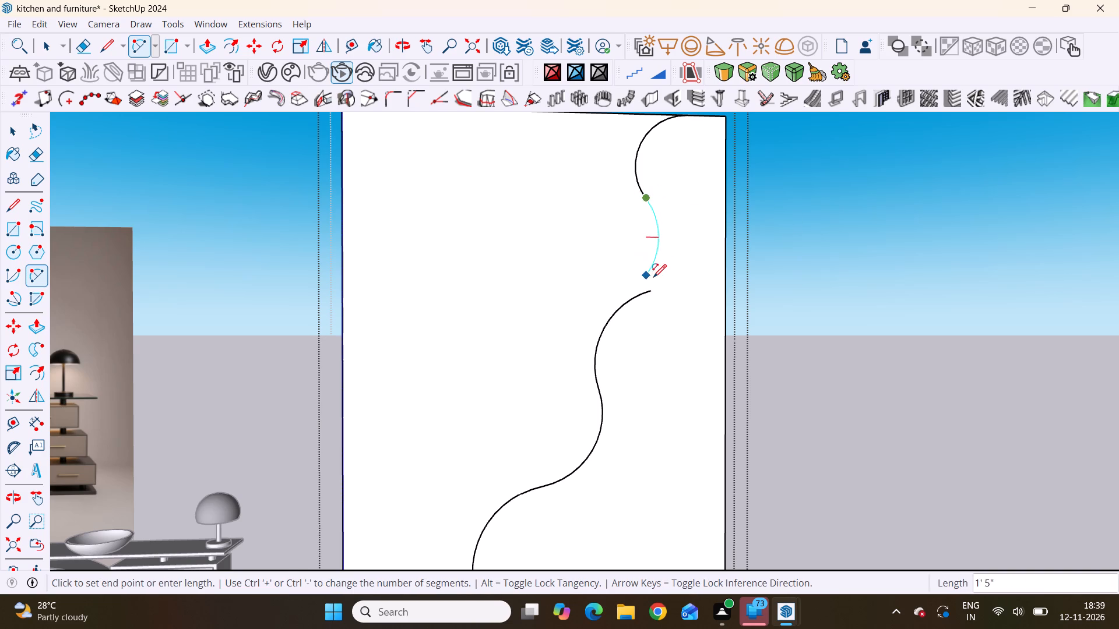
pyautogui.click(654, 287)
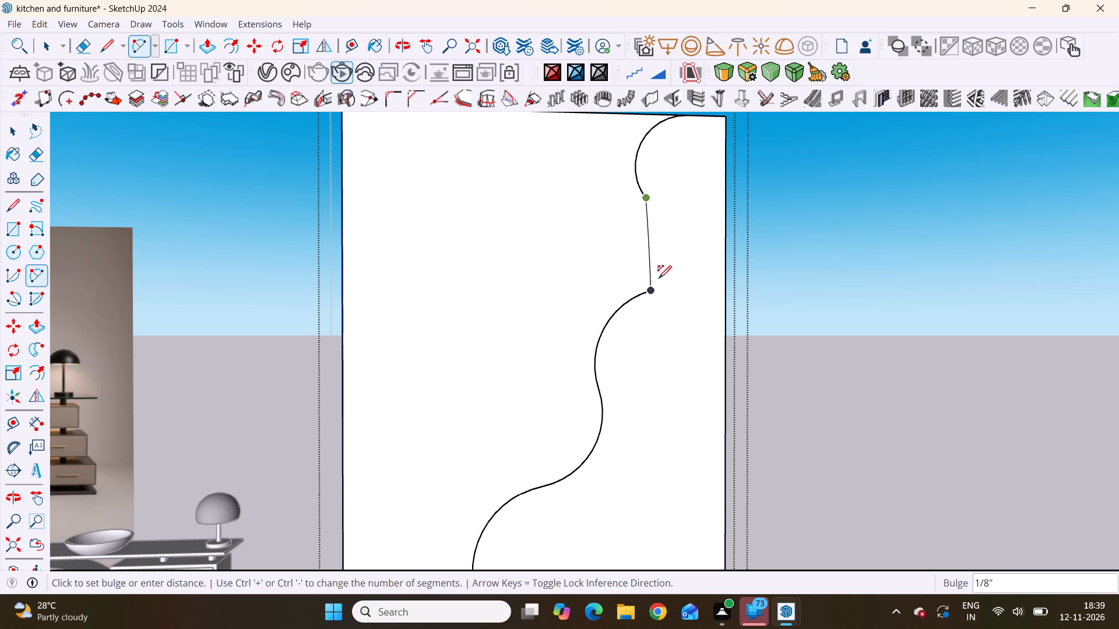
pyautogui.click(674, 208)
pyautogui.scroll(-5, 585, 236)
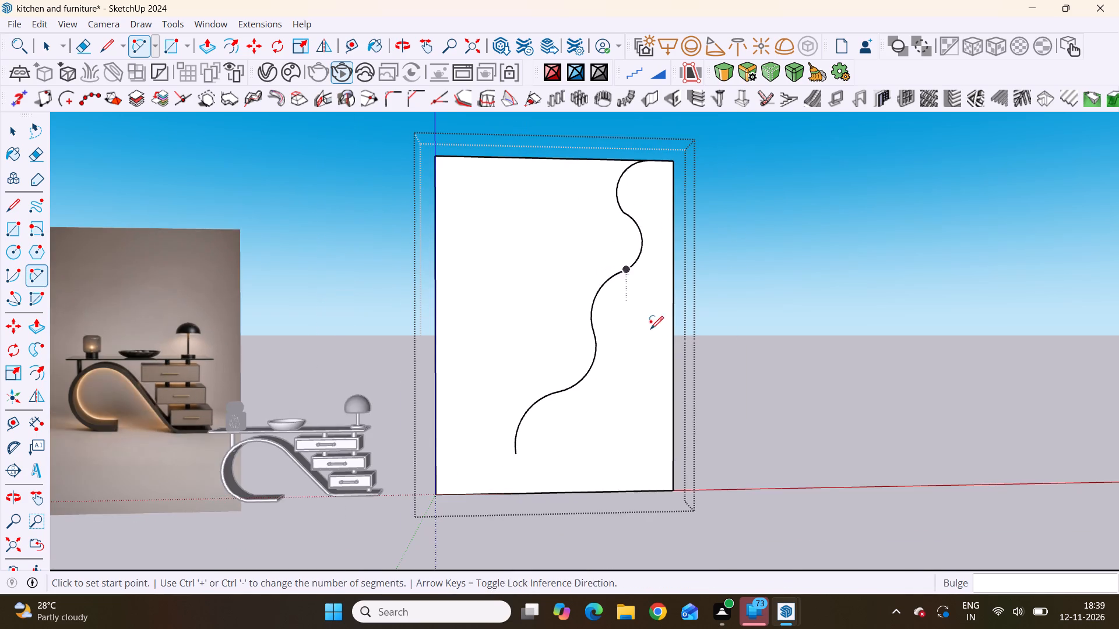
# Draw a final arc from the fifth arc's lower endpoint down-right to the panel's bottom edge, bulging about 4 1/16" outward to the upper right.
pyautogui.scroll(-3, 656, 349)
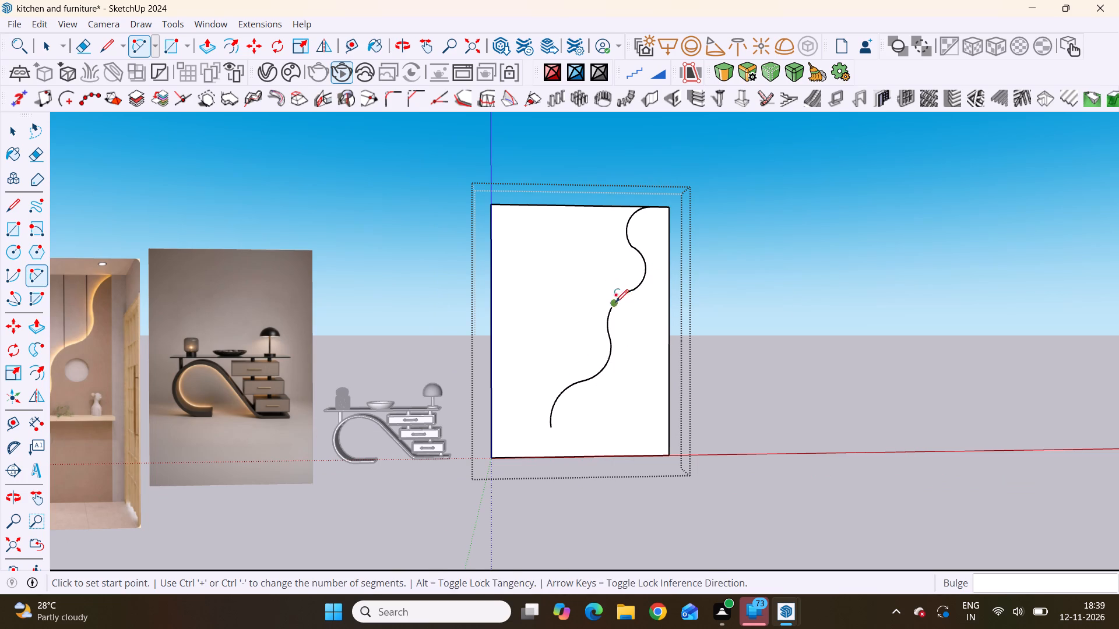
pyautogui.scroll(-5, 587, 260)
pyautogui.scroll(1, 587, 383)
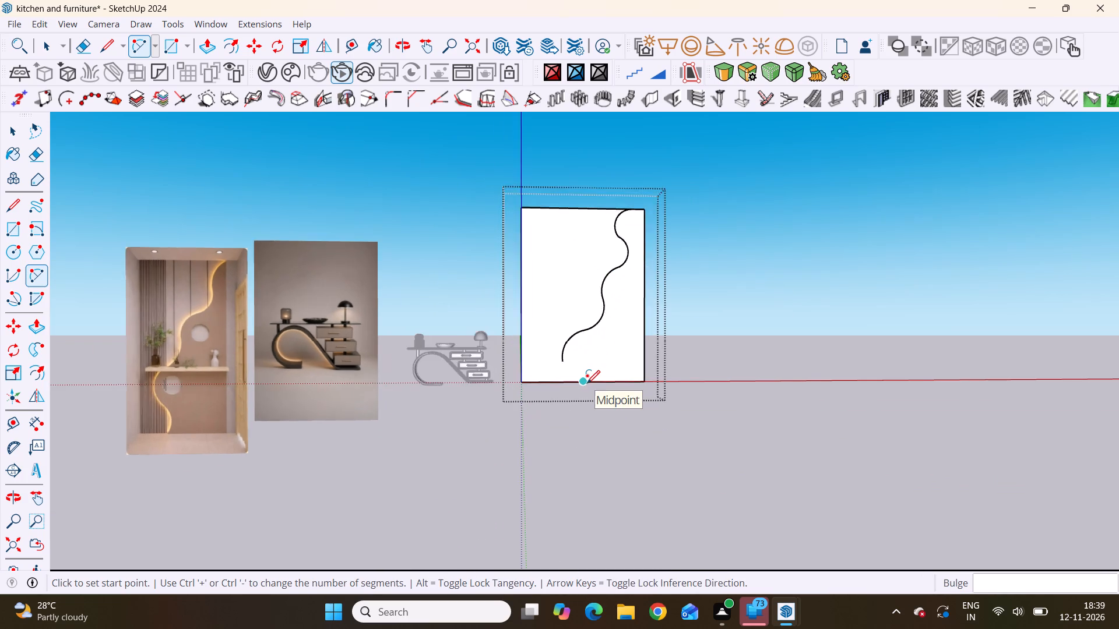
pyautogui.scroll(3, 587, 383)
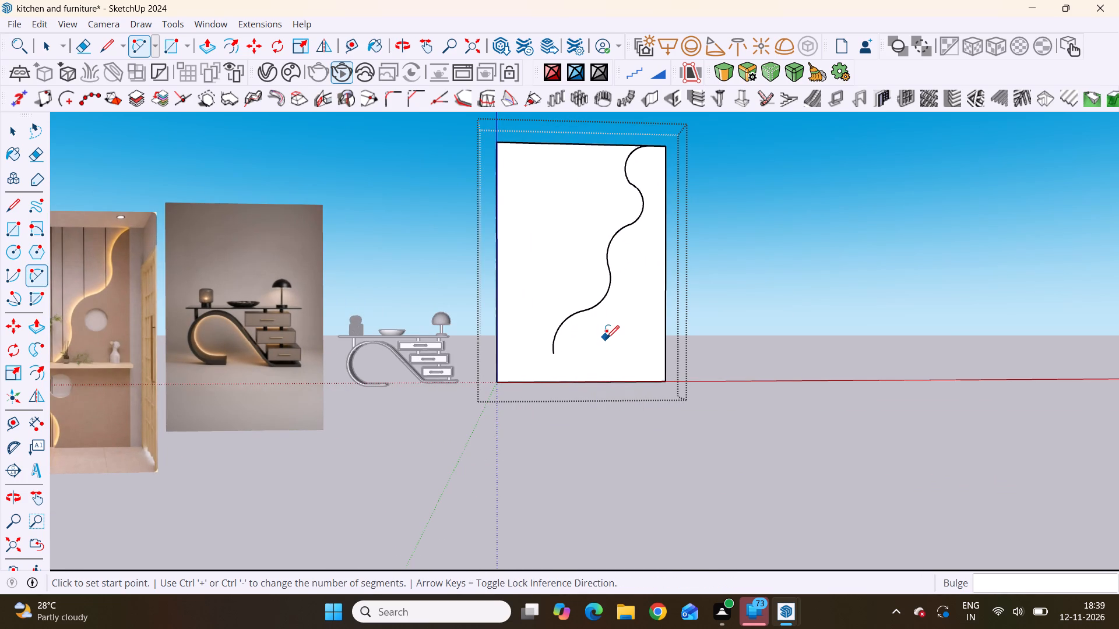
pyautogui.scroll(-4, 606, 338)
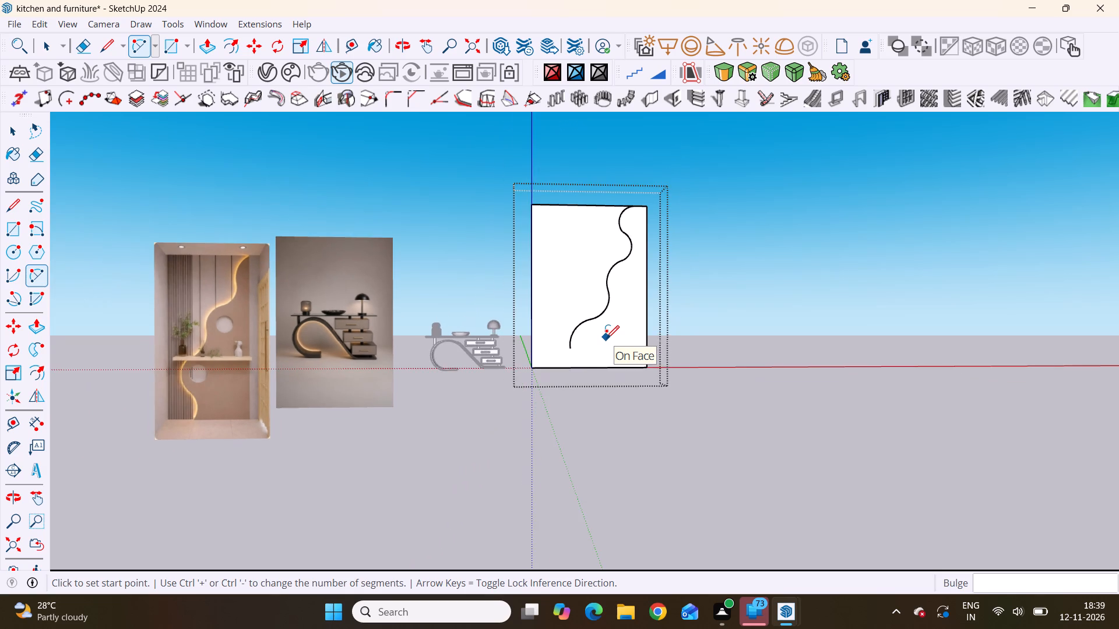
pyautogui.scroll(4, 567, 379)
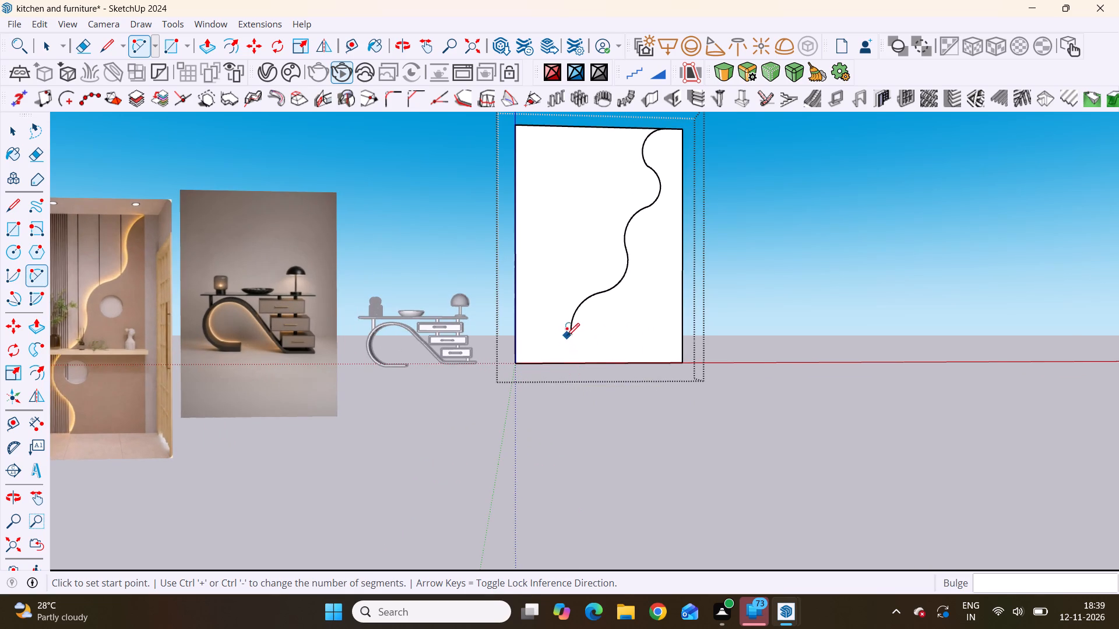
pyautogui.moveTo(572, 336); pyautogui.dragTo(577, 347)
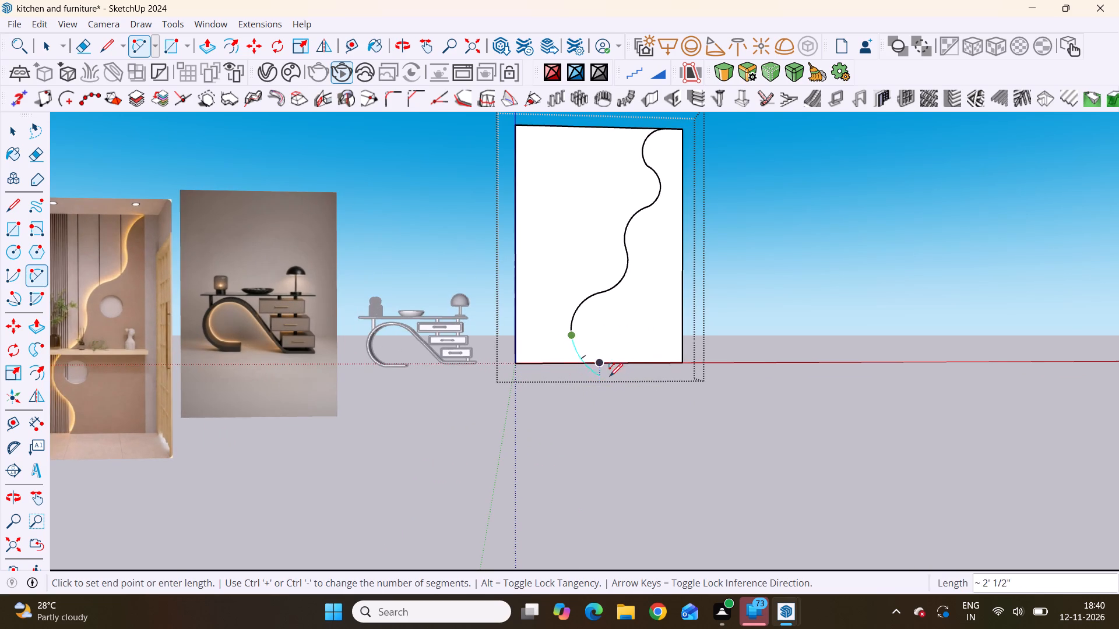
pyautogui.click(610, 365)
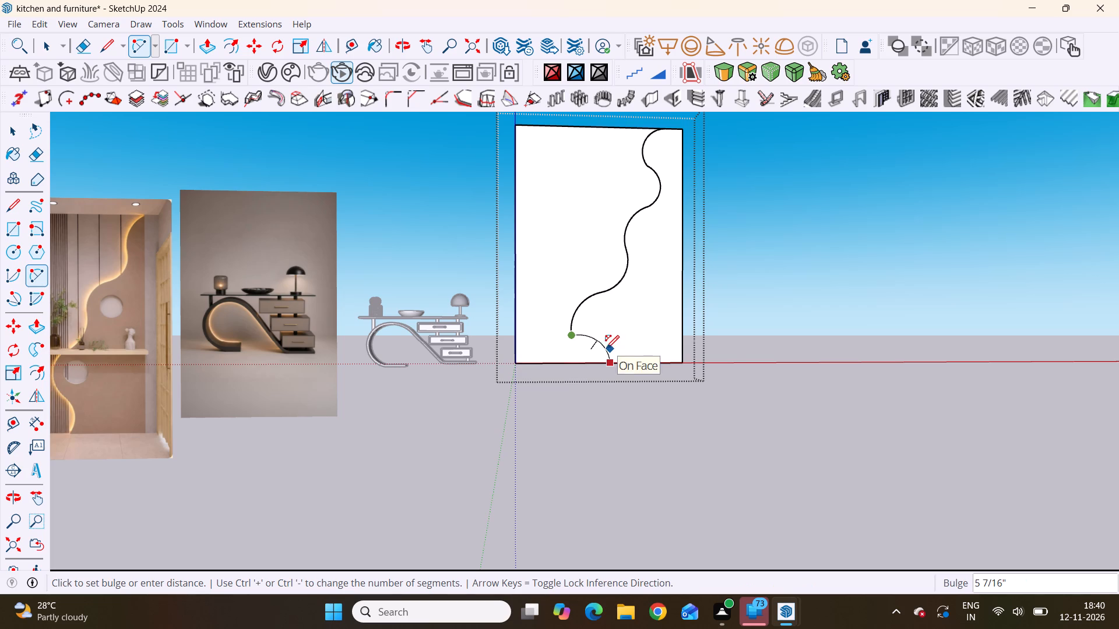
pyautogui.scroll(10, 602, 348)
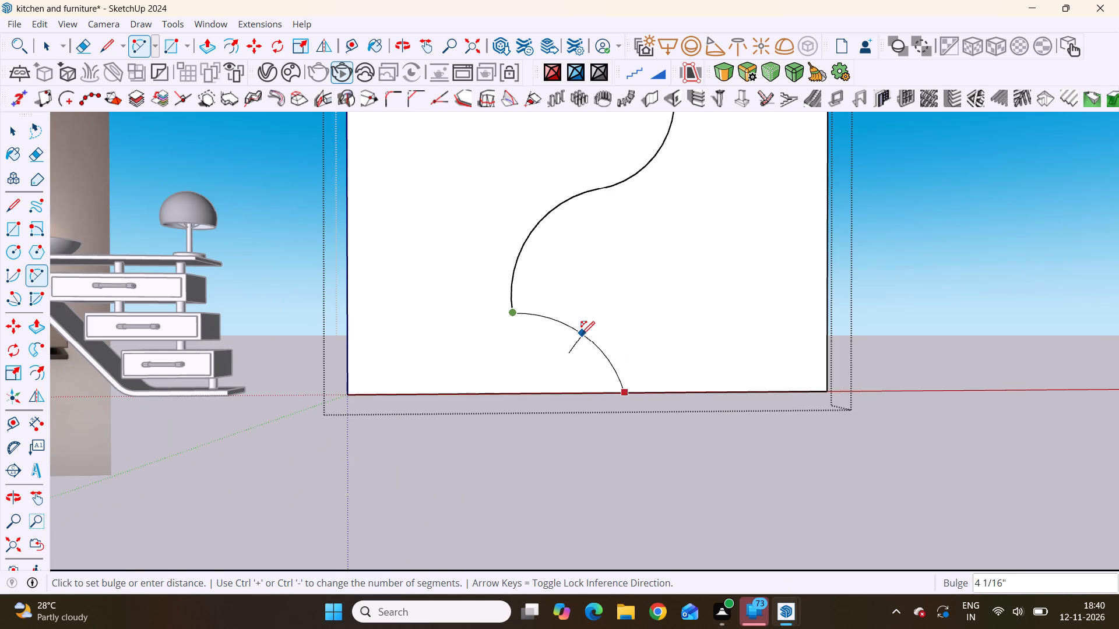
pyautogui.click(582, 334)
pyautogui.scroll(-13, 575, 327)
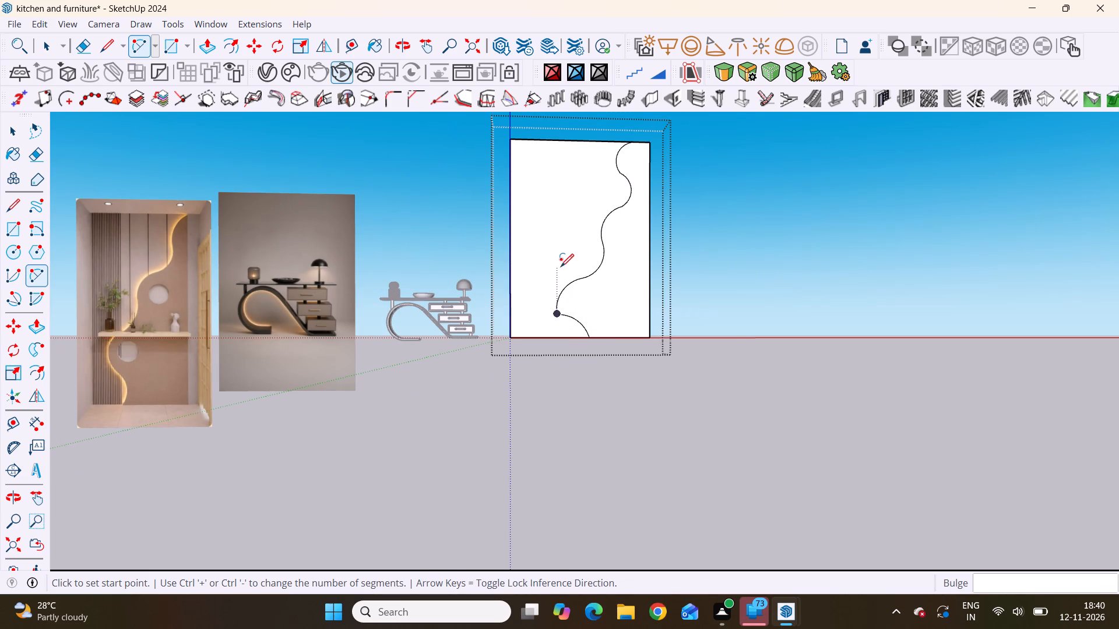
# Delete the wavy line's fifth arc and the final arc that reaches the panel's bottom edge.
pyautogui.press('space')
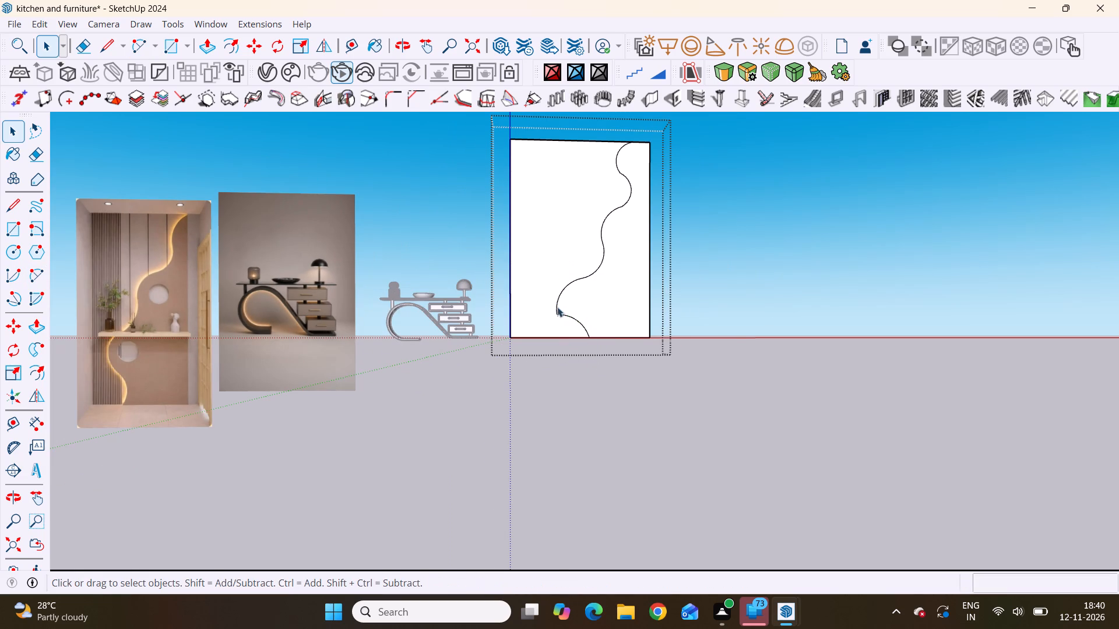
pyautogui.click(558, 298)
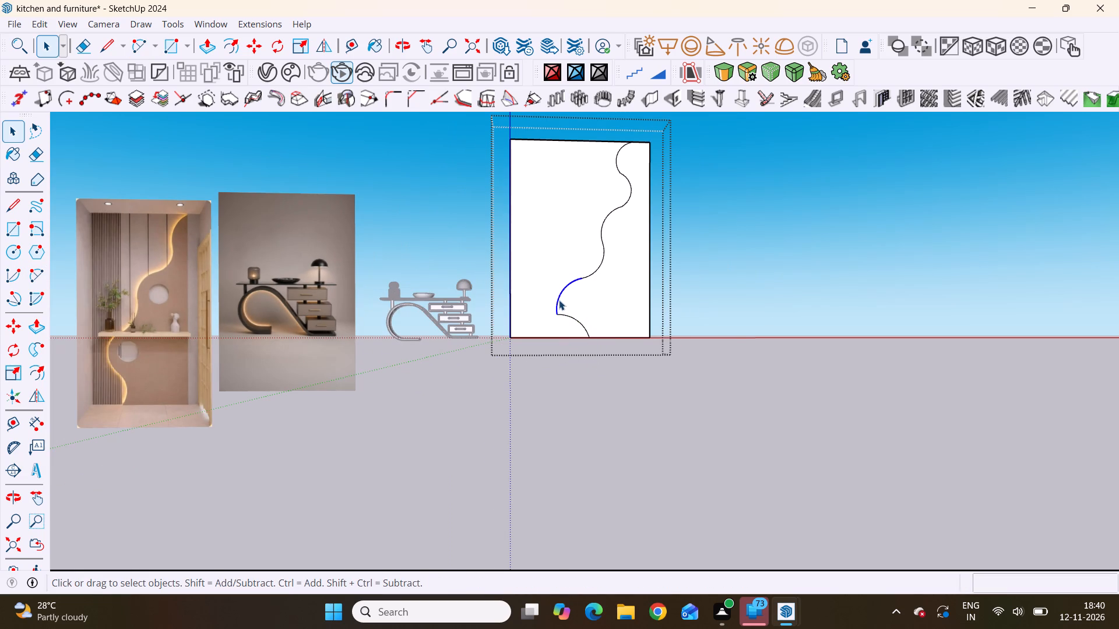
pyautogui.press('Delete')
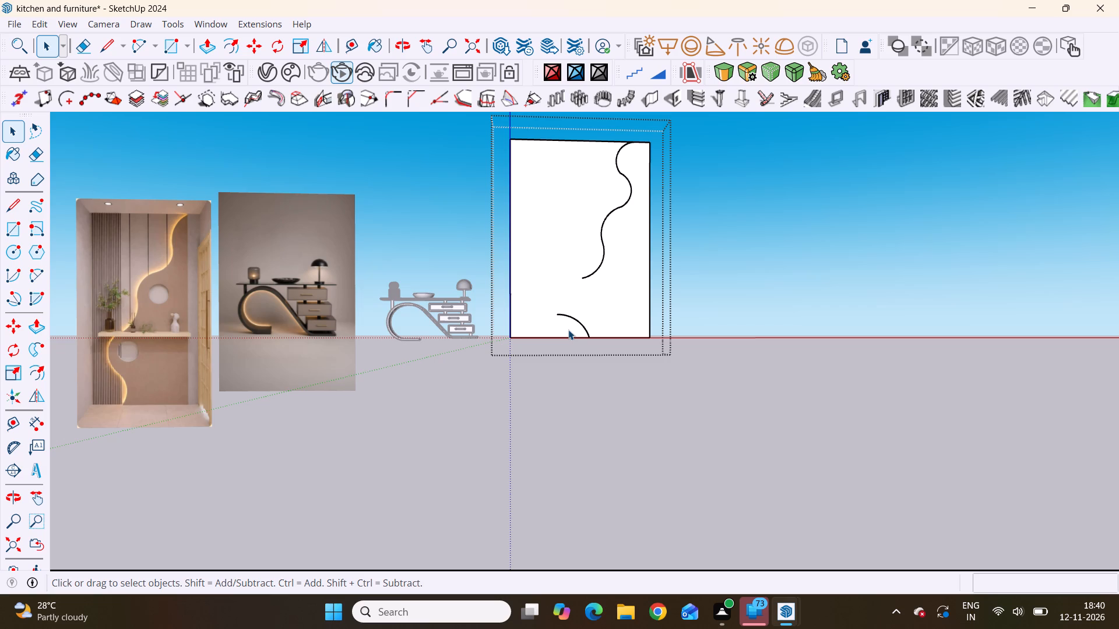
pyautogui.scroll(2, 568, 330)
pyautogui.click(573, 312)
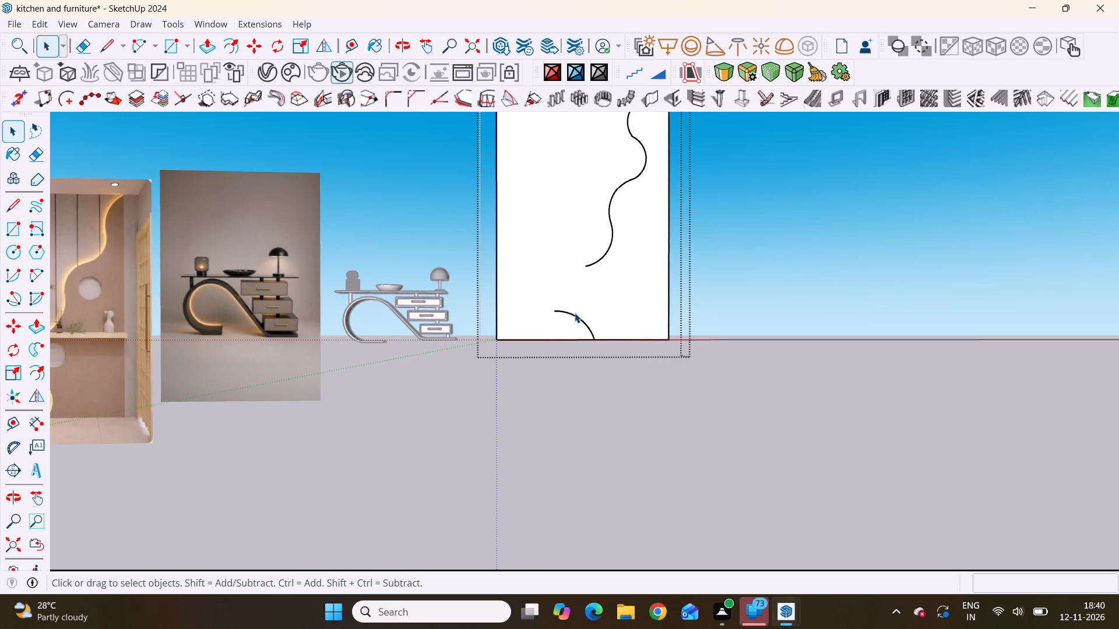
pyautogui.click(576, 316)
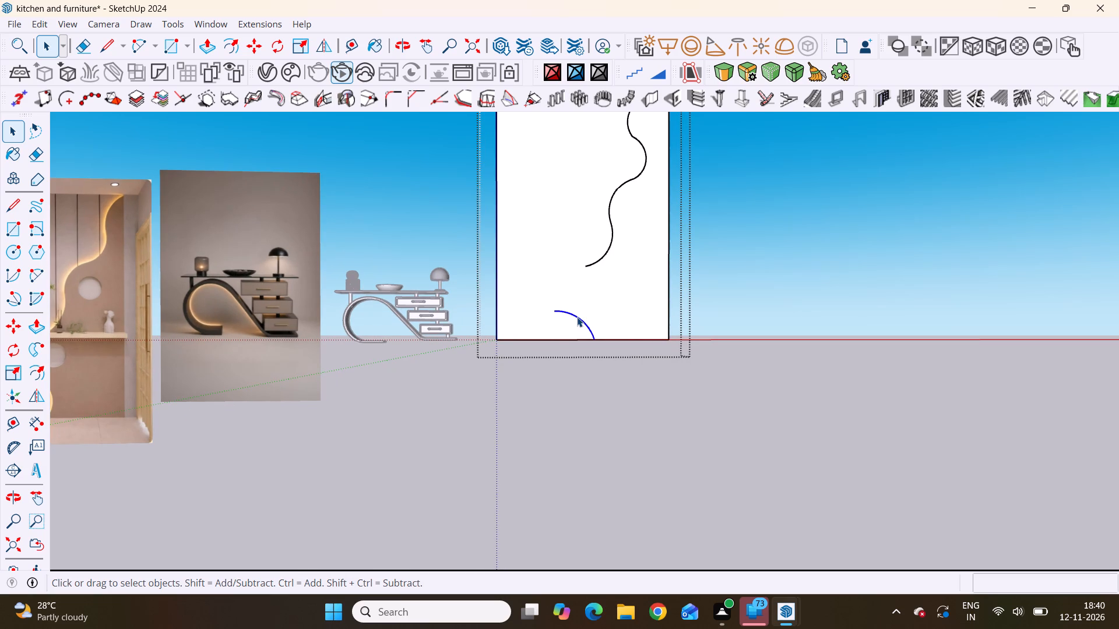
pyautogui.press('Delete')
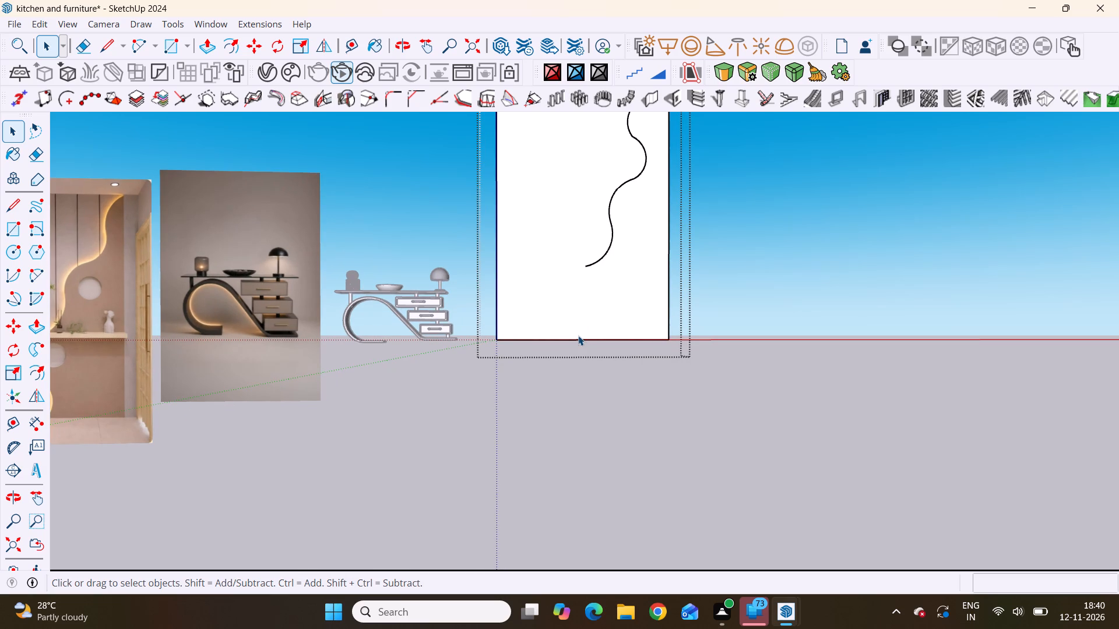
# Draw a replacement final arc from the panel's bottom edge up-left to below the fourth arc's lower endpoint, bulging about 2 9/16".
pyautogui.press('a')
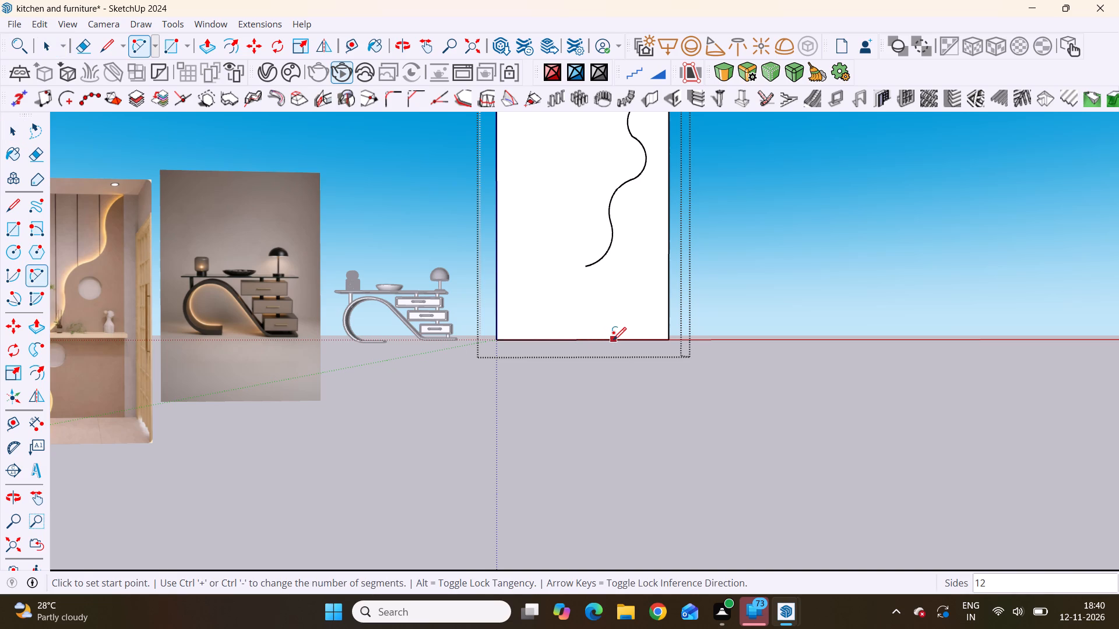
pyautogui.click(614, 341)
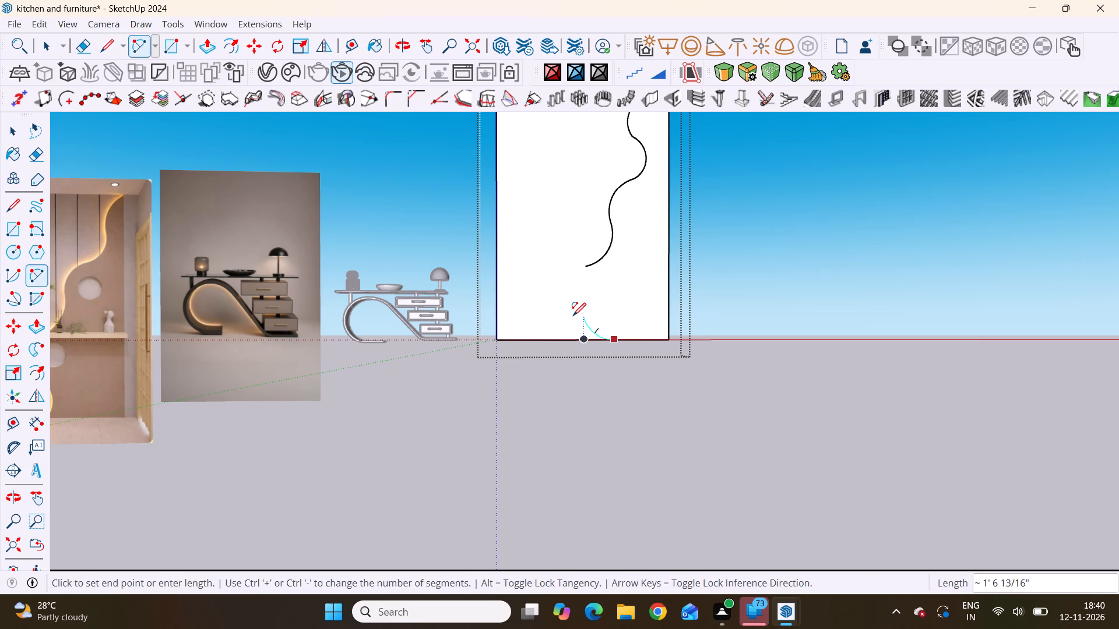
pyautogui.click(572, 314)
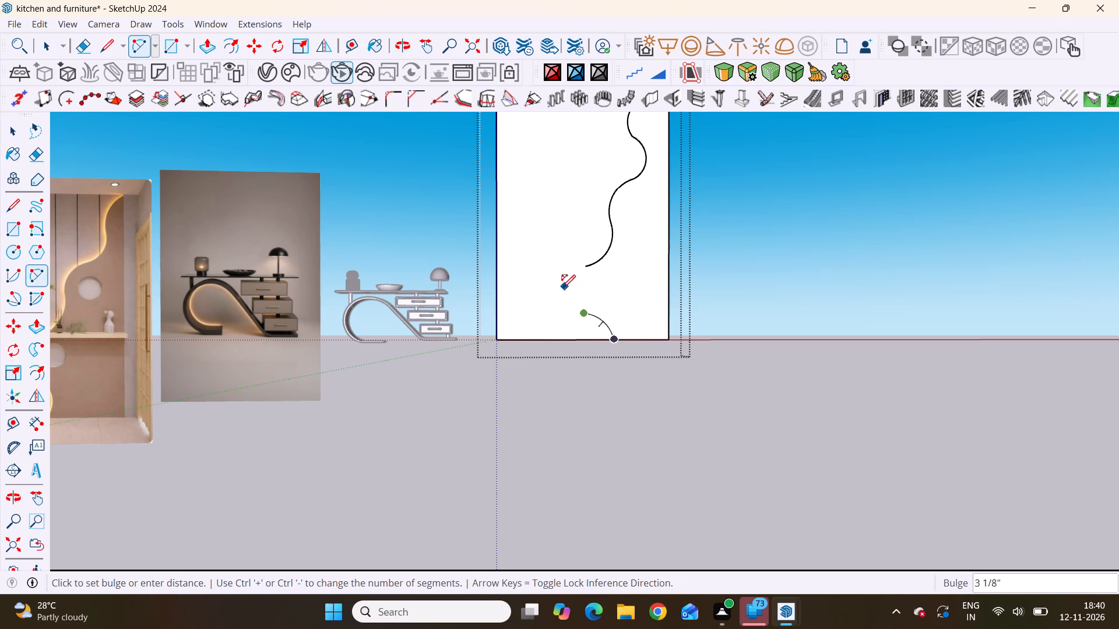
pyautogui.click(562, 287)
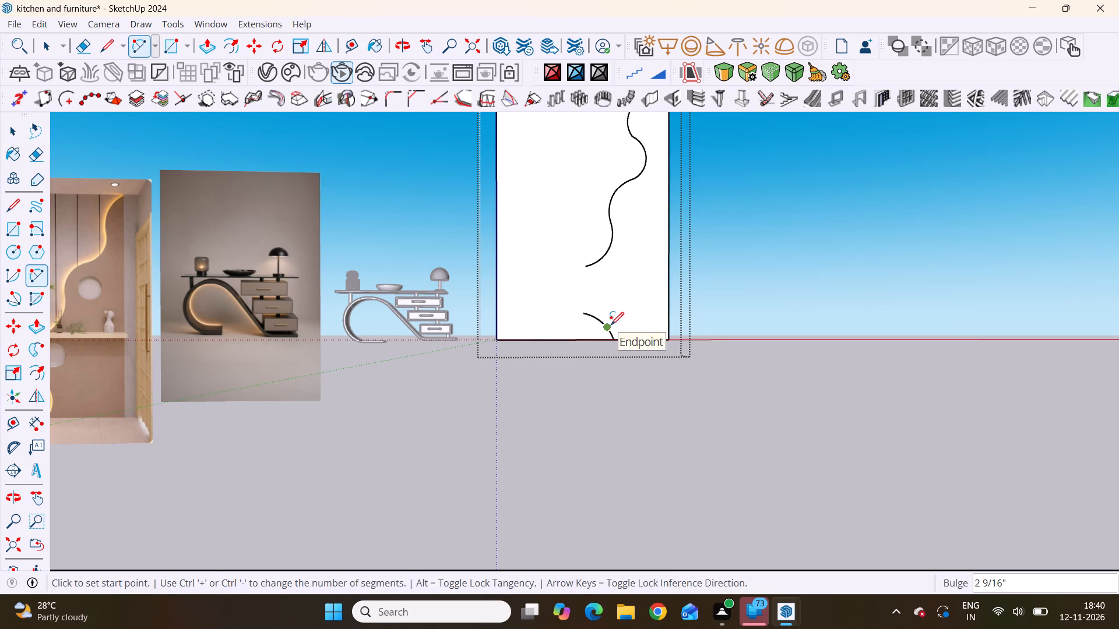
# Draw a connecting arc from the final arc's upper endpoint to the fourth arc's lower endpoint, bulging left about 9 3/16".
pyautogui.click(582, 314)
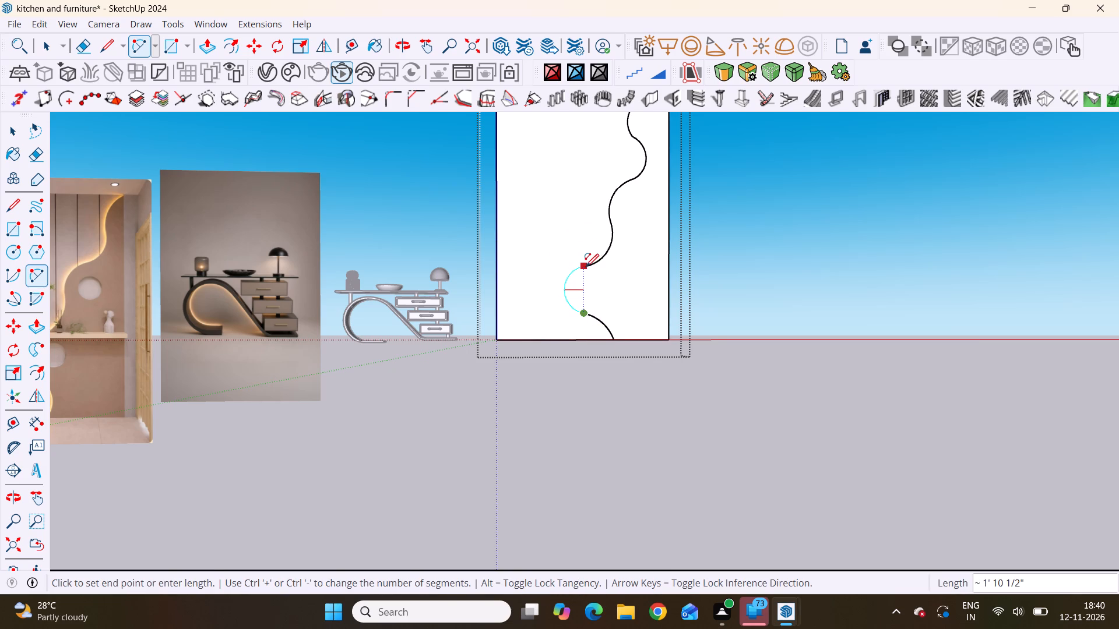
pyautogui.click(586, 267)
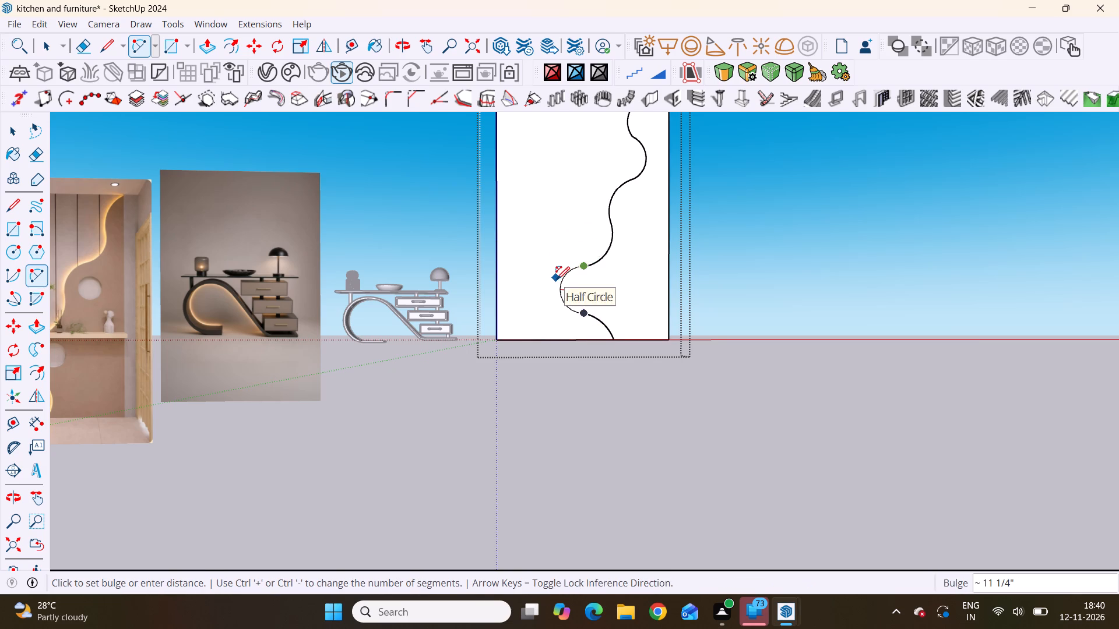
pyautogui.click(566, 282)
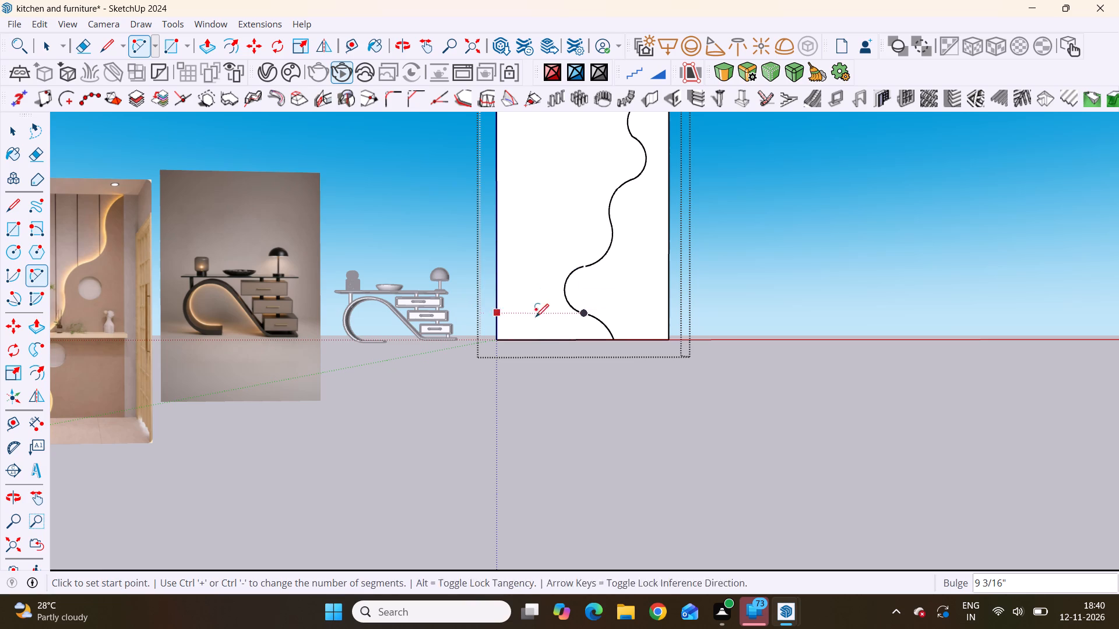
# Undo the wavy line's arcs and edits one after another until the back panel is blank.
pyautogui.scroll(-4, 522, 393)
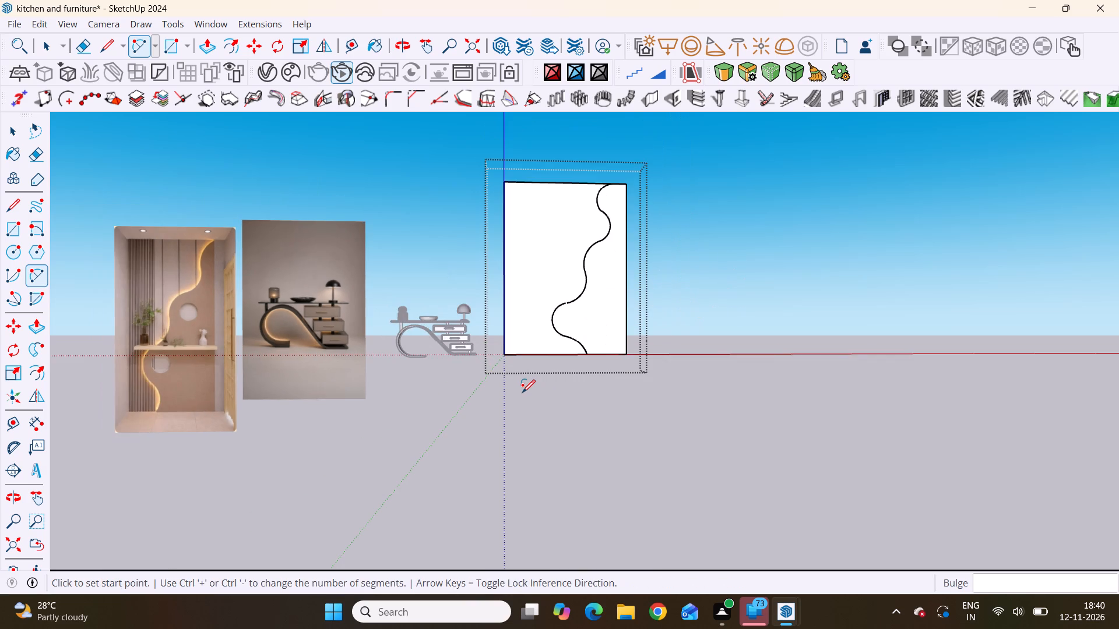
pyautogui.scroll(-3, 522, 393)
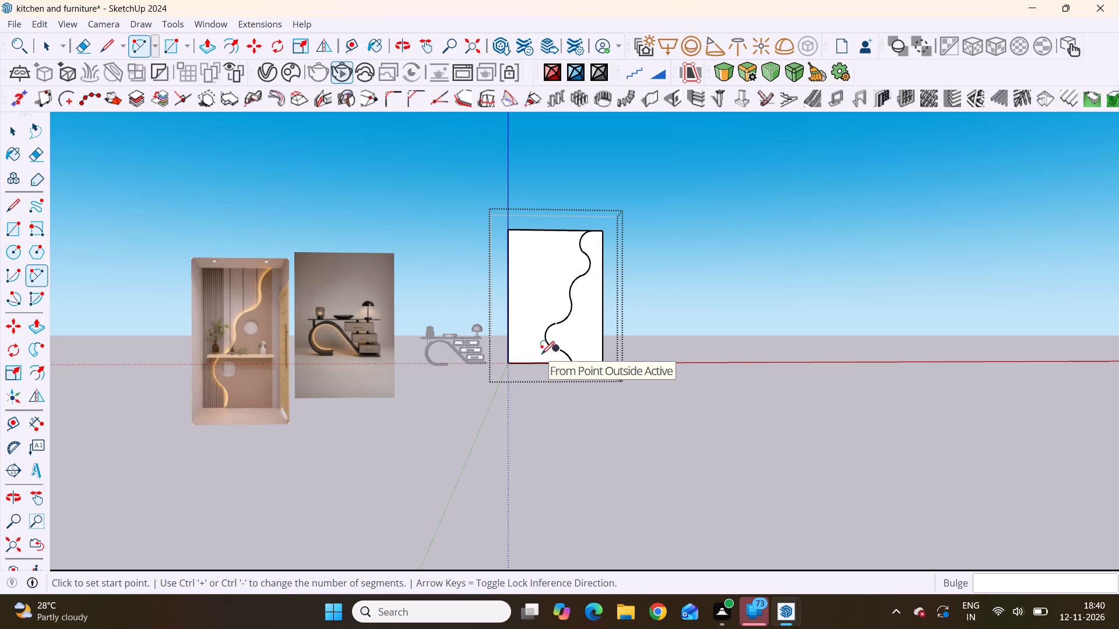
pyautogui.scroll(5, 542, 350)
pyautogui.scroll(-5, 542, 350)
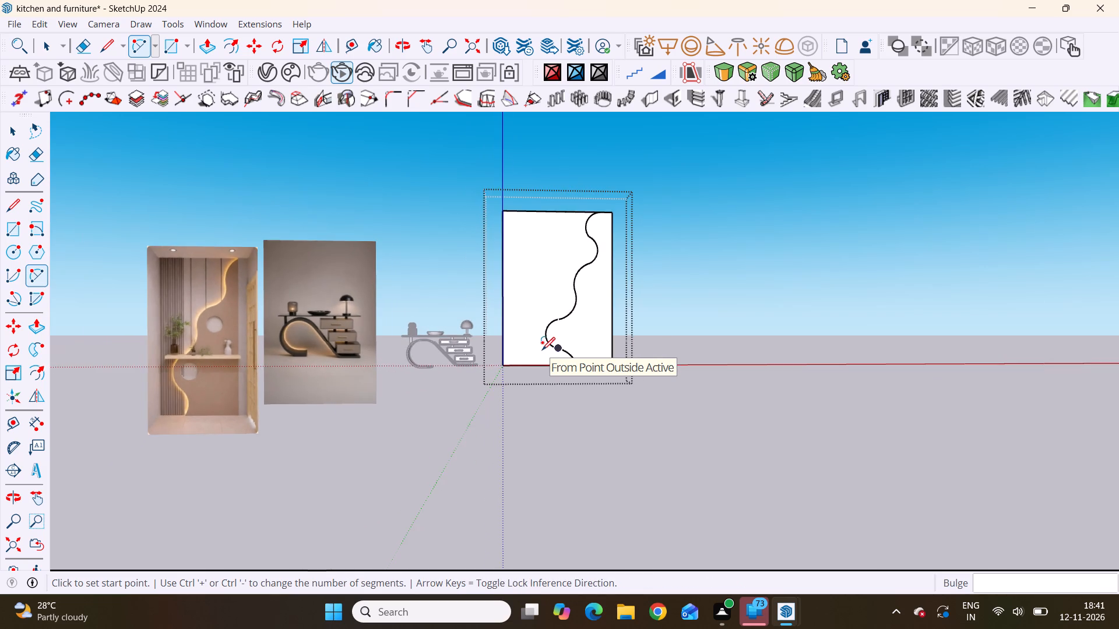
pyautogui.scroll(-2, 542, 350)
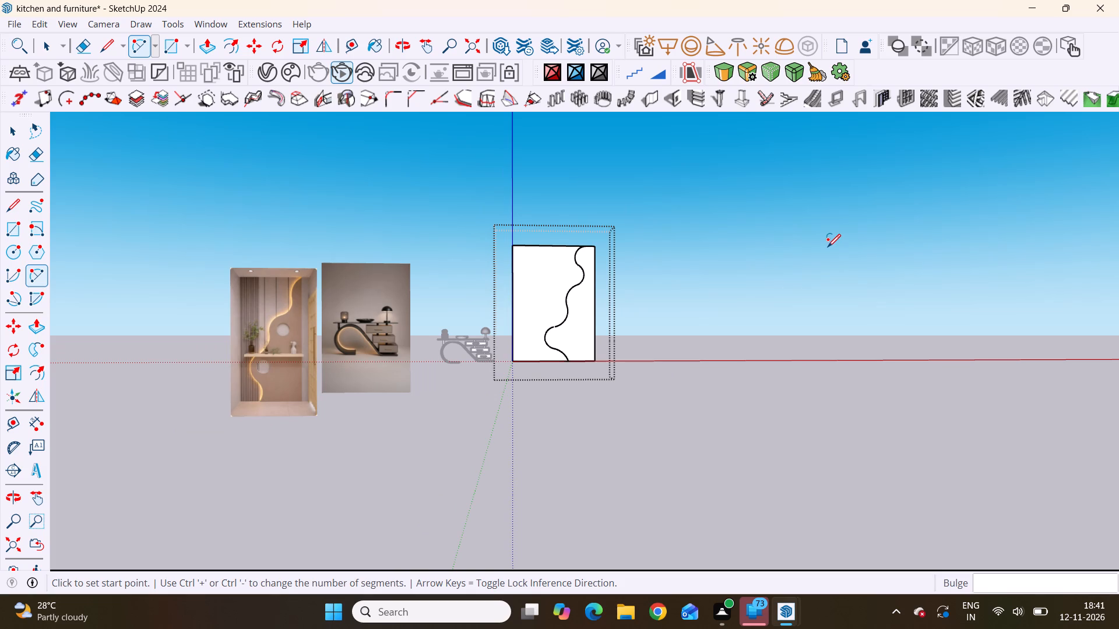
pyautogui.press('space')
pyautogui.hotkey('ctrl', 'z')
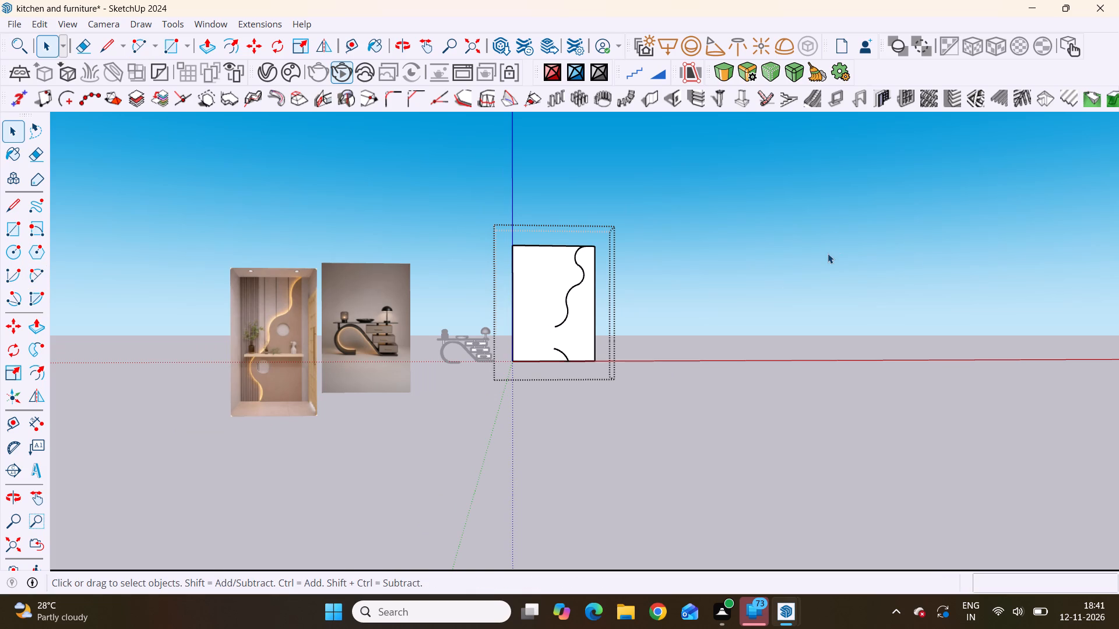
pyautogui.hotkey('ctrl', 'z')
pyautogui.hotkey('ctrl', 'z')
pyautogui.hotkey('ctrl', 'z')
pyautogui.hotkey('ctrl', 'z')
pyautogui.hotkey('ctrl', 'z')
pyautogui.hotkey('ctrl', 'z')
pyautogui.hotkey('ctrl', 'z')
pyautogui.hotkey('ctrl', 'z')
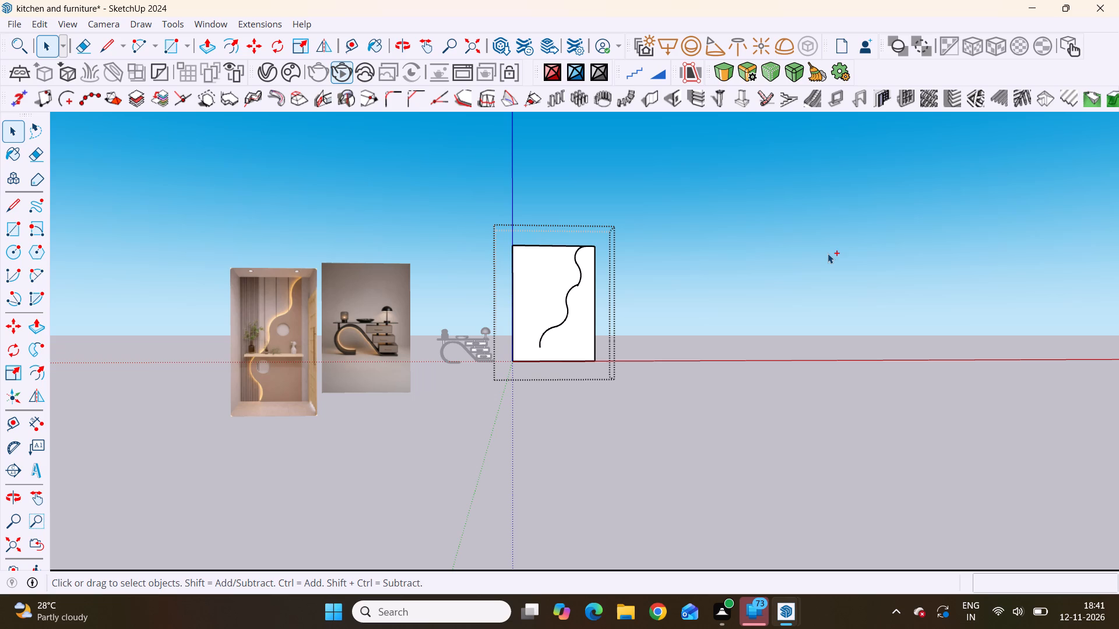
pyautogui.hotkey('ctrl', 'z')
pyautogui.hotkey('ctrl', 'z')
pyautogui.hotkey('ctrl', 'z')
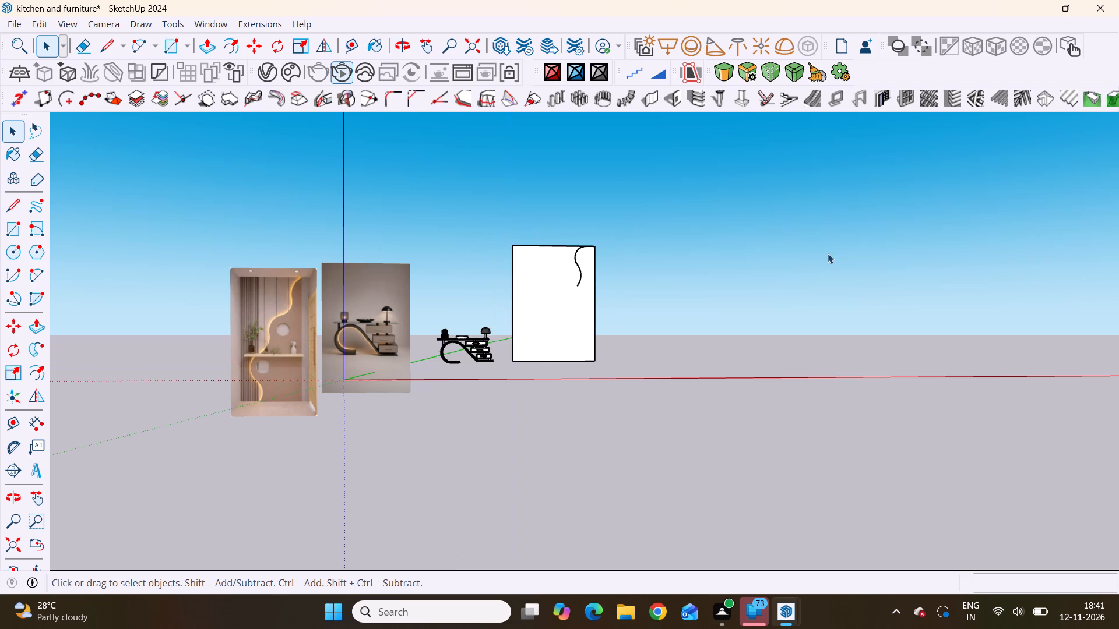
pyautogui.hotkey('ctrl', 'z')
pyautogui.hotkey('ctrl', 'z')
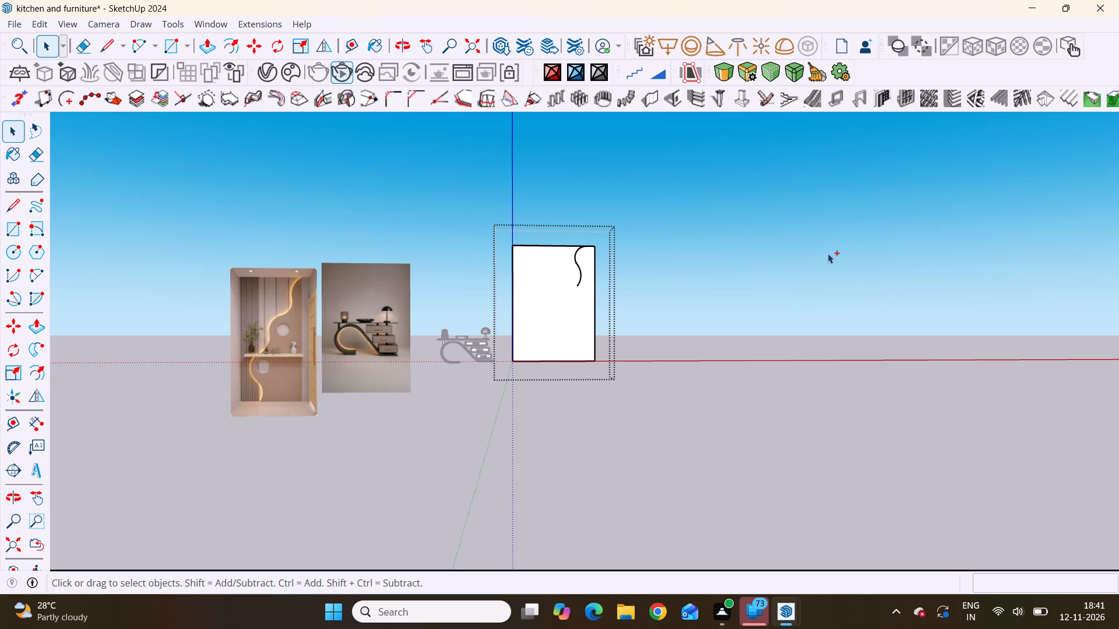
pyautogui.hotkey('ctrl', 'z')
# Draw two connected arcs upward from the panel's bottom edge, the first bulging right about 7 1/2", the second bulging left about 9 1/8".
pyautogui.scroll(2, 557, 328)
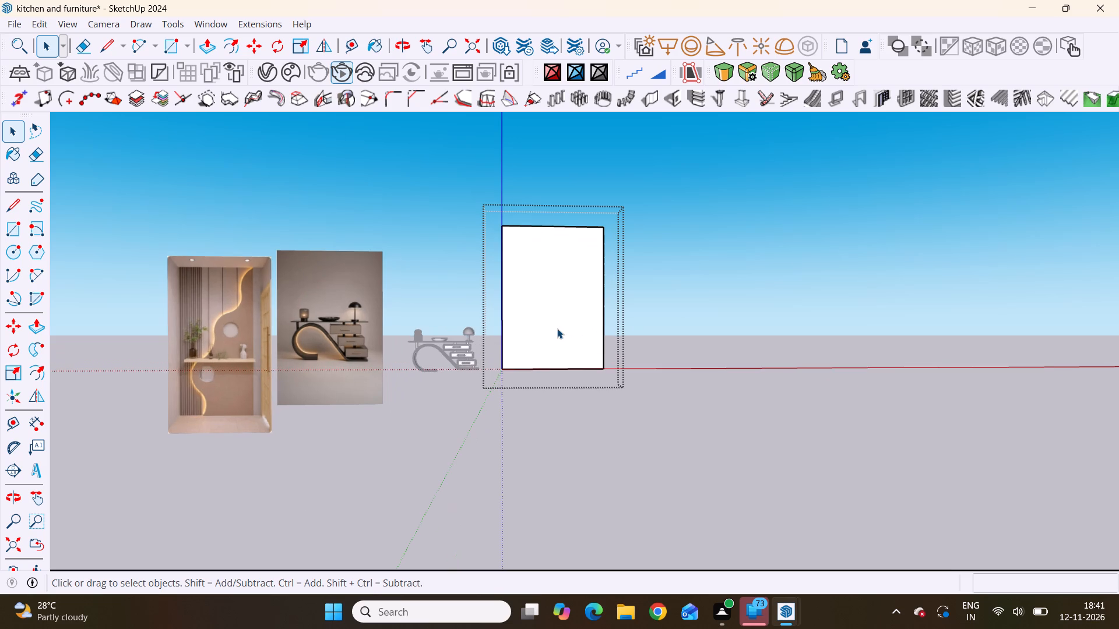
pyautogui.press('a')
pyautogui.scroll(2, 504, 414)
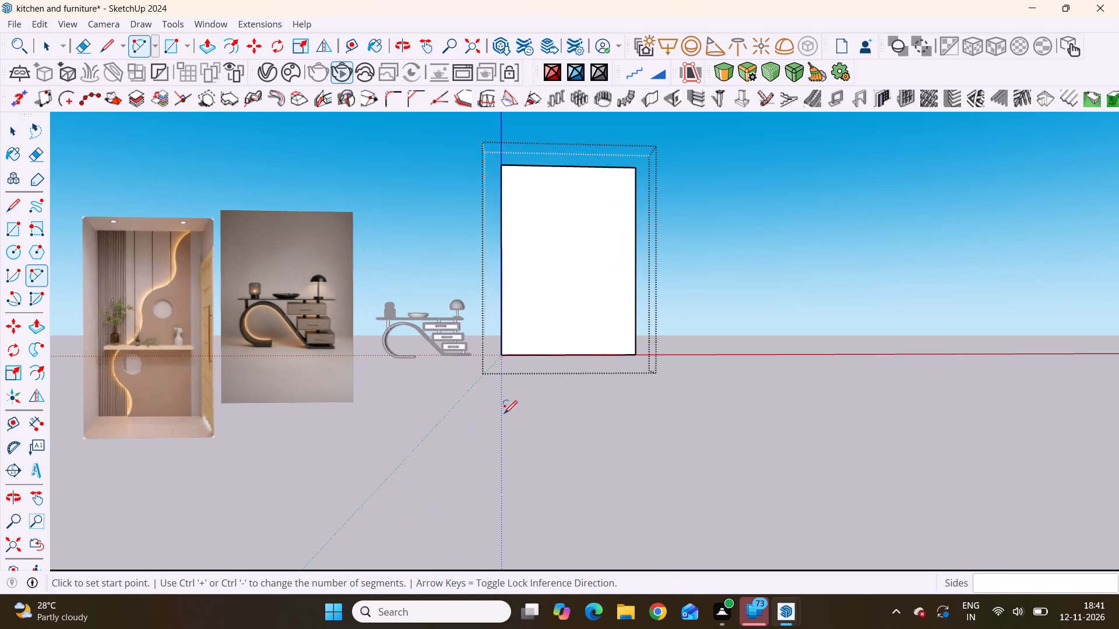
pyautogui.scroll(2, 504, 414)
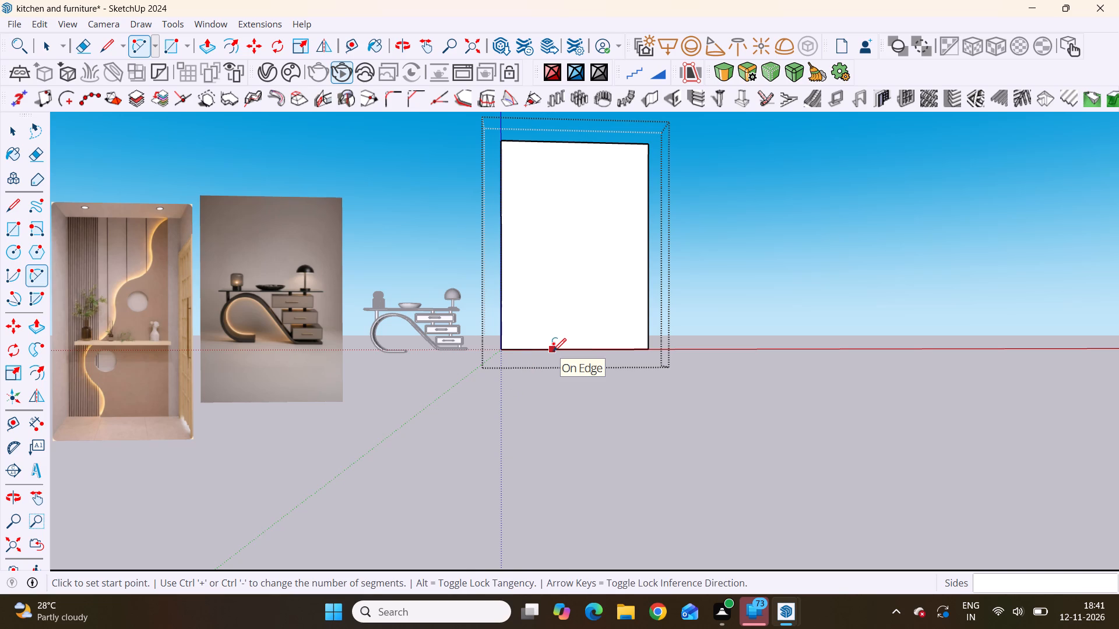
pyautogui.click(554, 351)
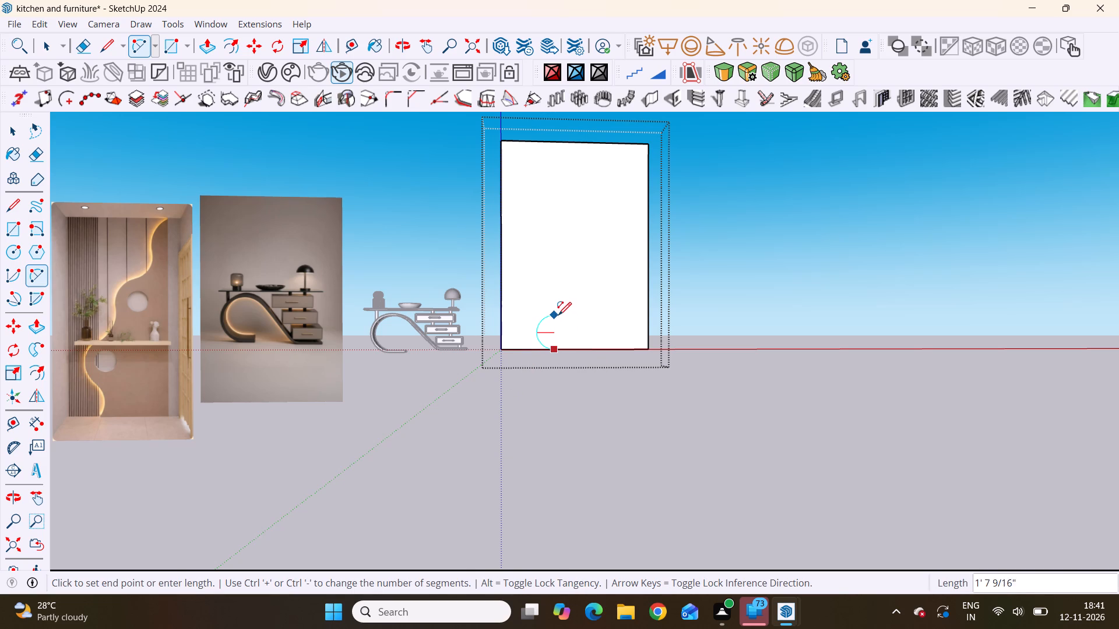
pyautogui.click(558, 314)
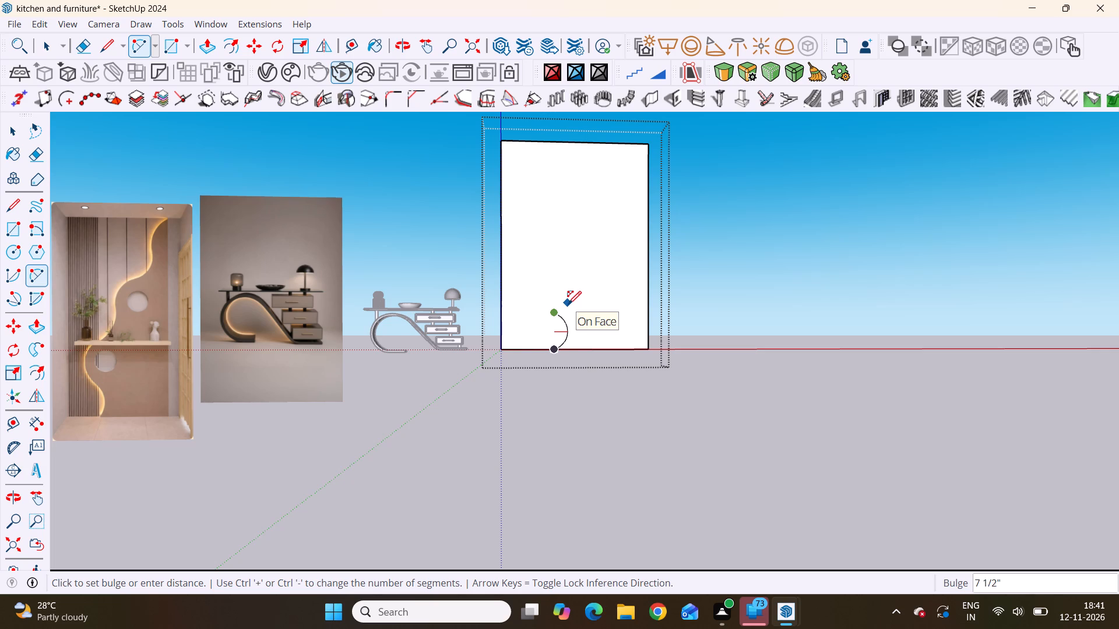
pyautogui.click(569, 304)
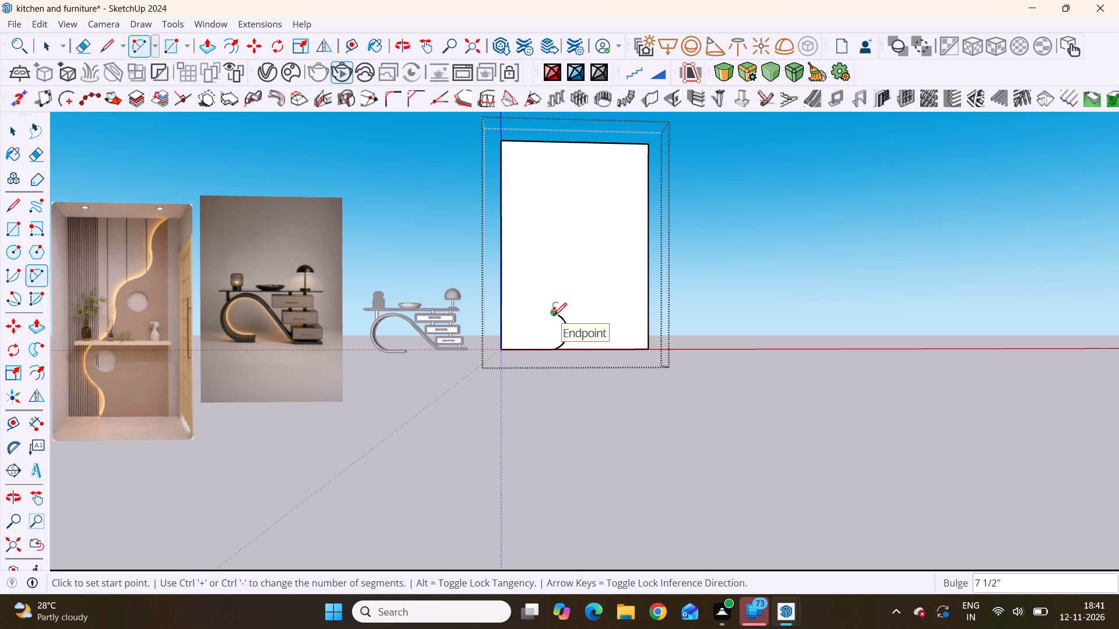
pyautogui.click(554, 316)
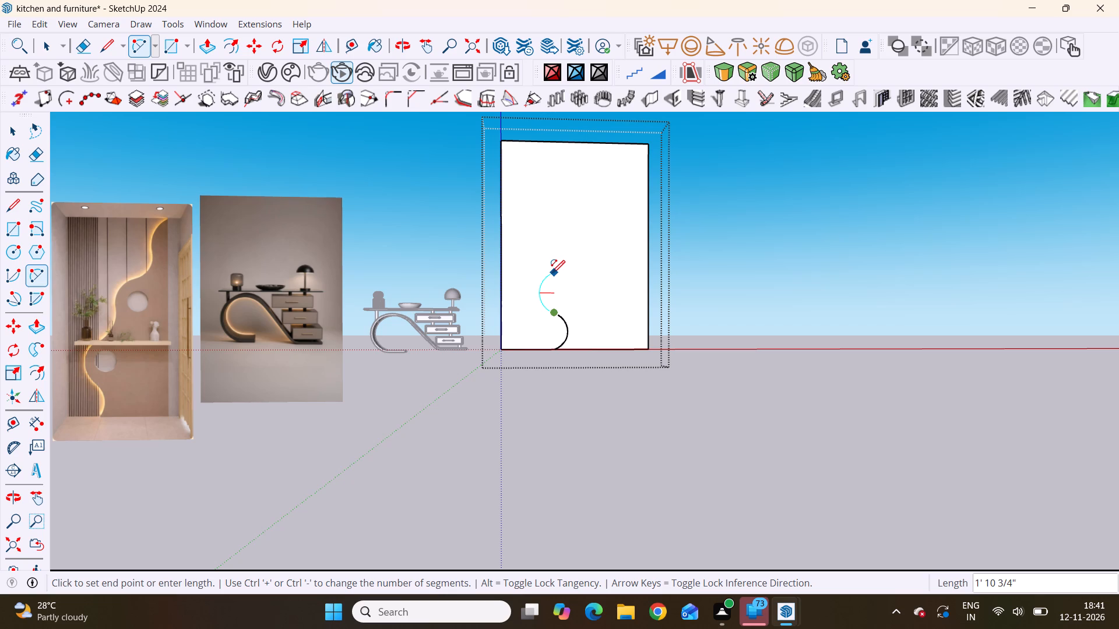
pyautogui.click(554, 269)
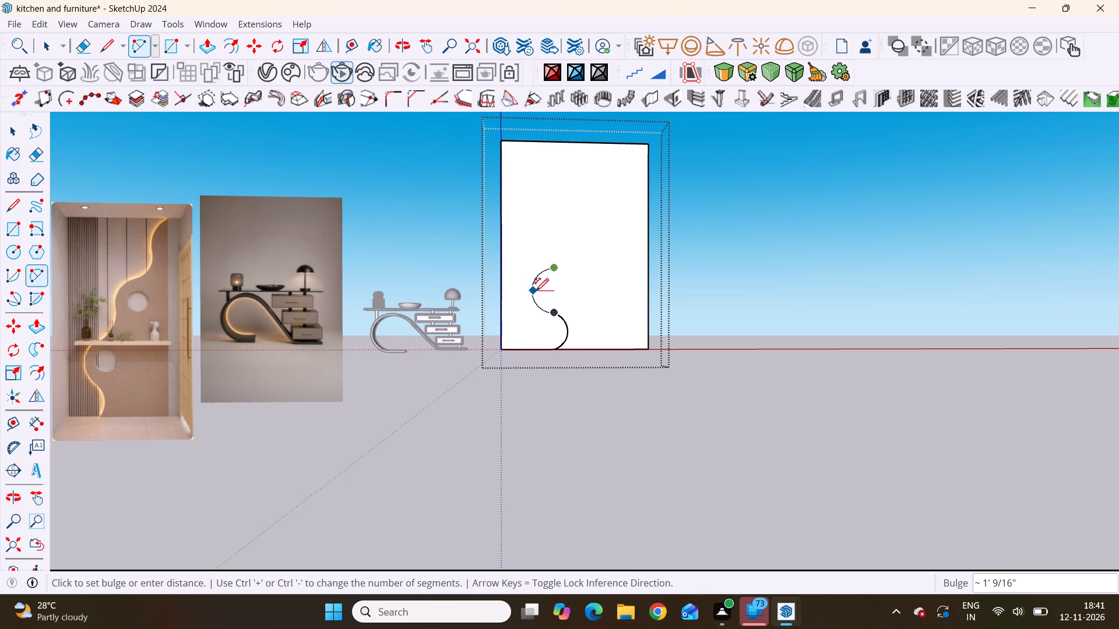
pyautogui.click(539, 291)
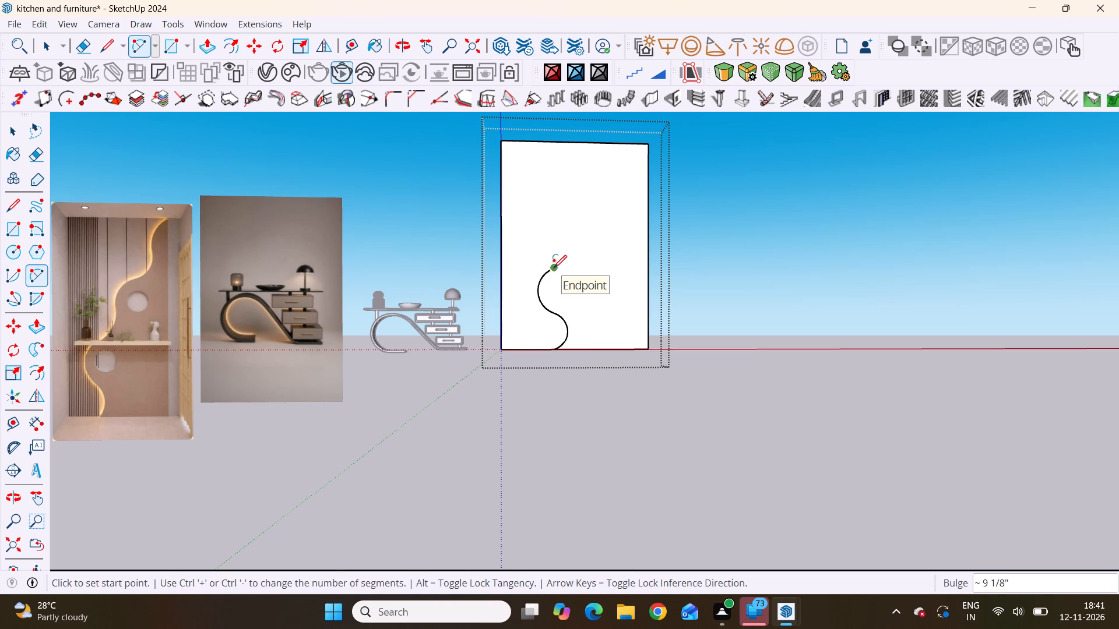
# Draw a third arc about 2' 2 3/16" long up-right from the second arc's upper endpoint, tangent to it, bulging about 4 5/16".
pyautogui.click(554, 268)
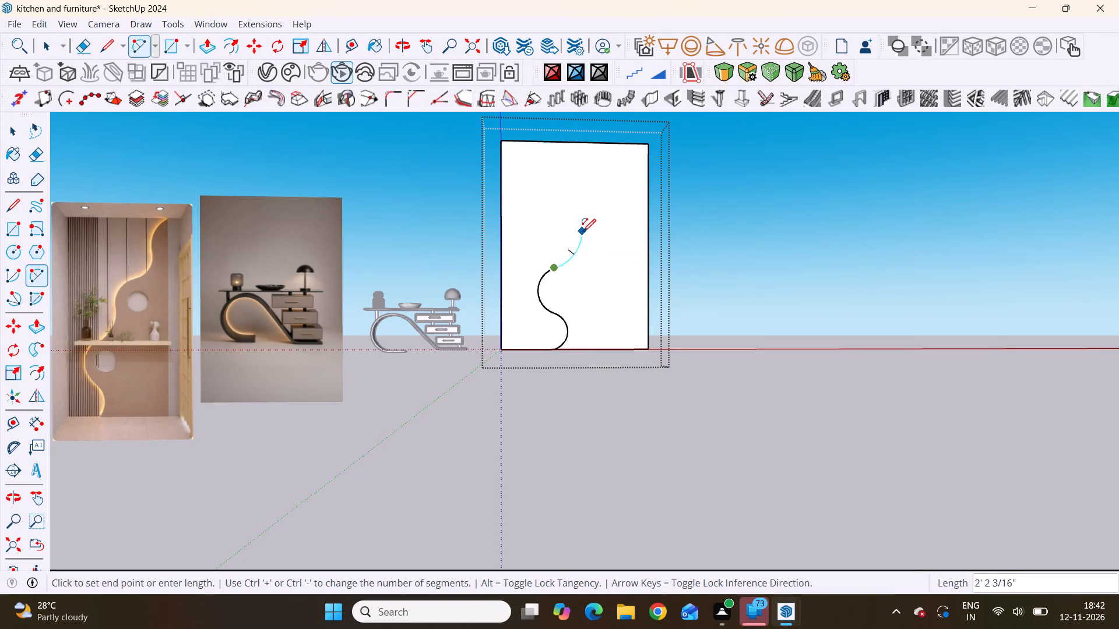
pyautogui.click(583, 231)
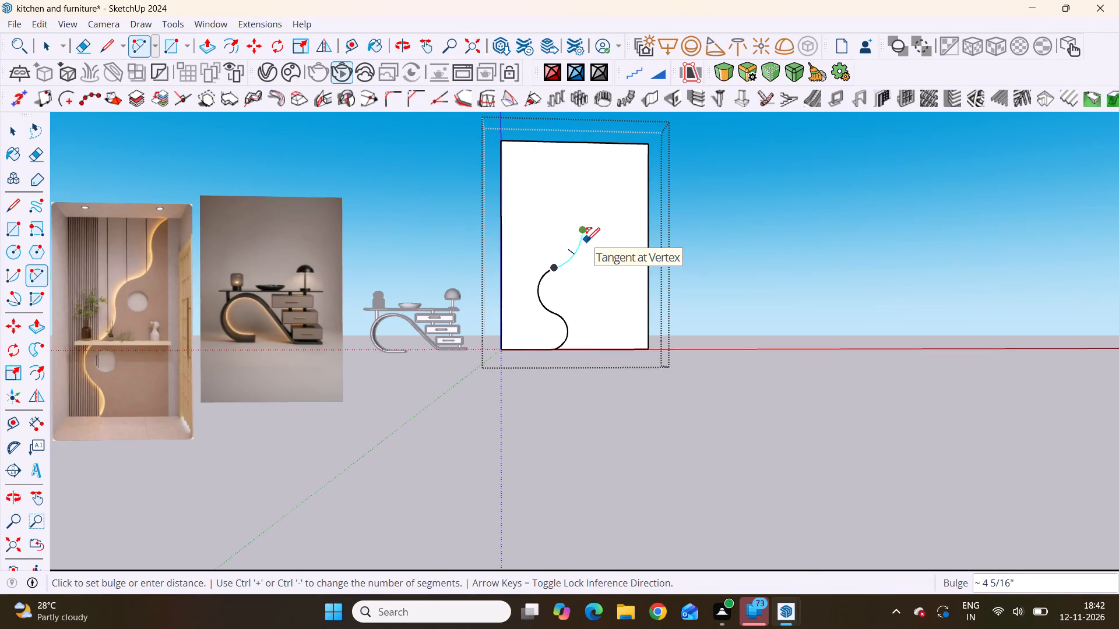
pyautogui.click(587, 241)
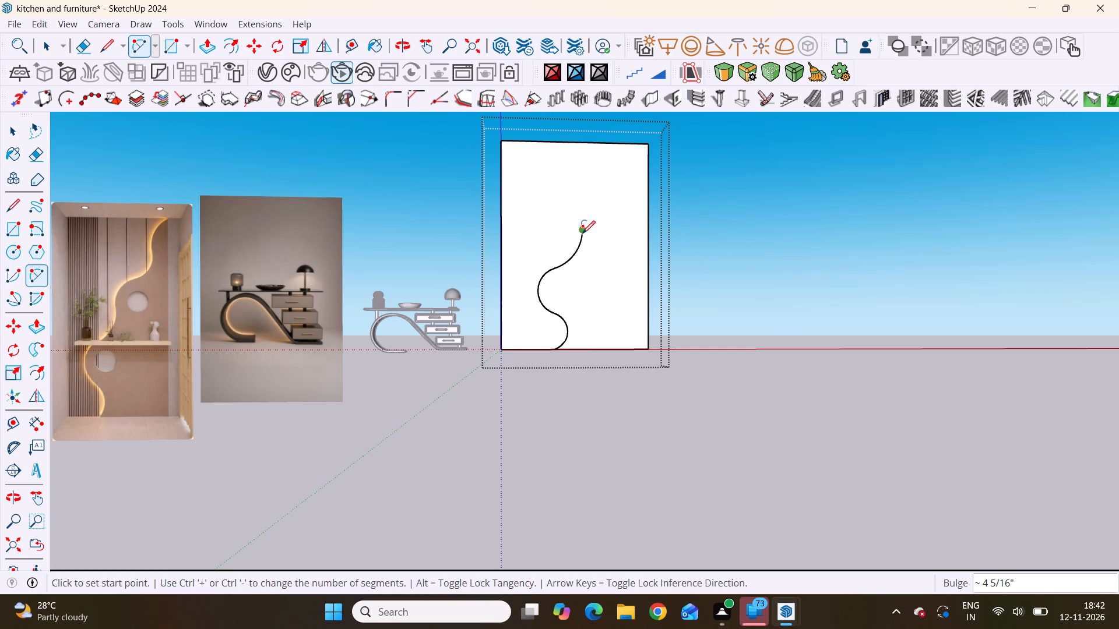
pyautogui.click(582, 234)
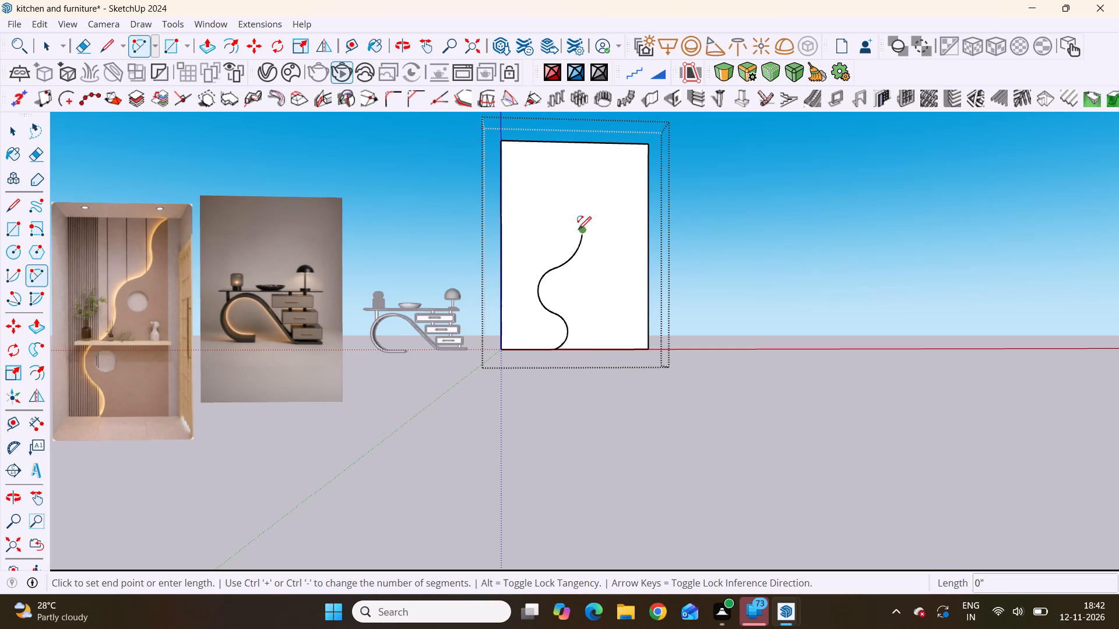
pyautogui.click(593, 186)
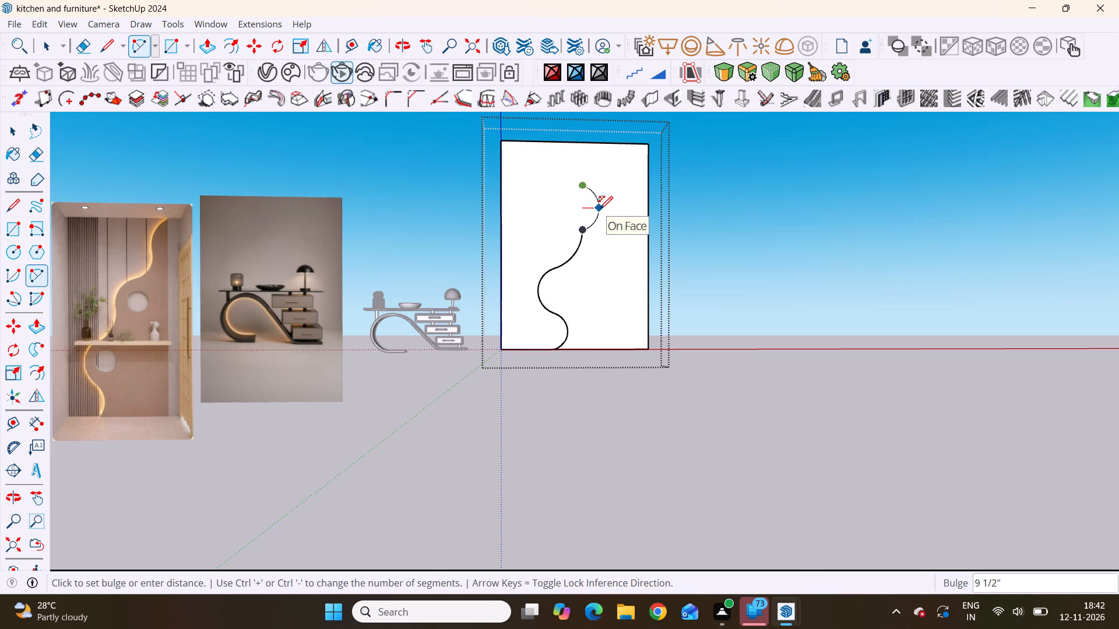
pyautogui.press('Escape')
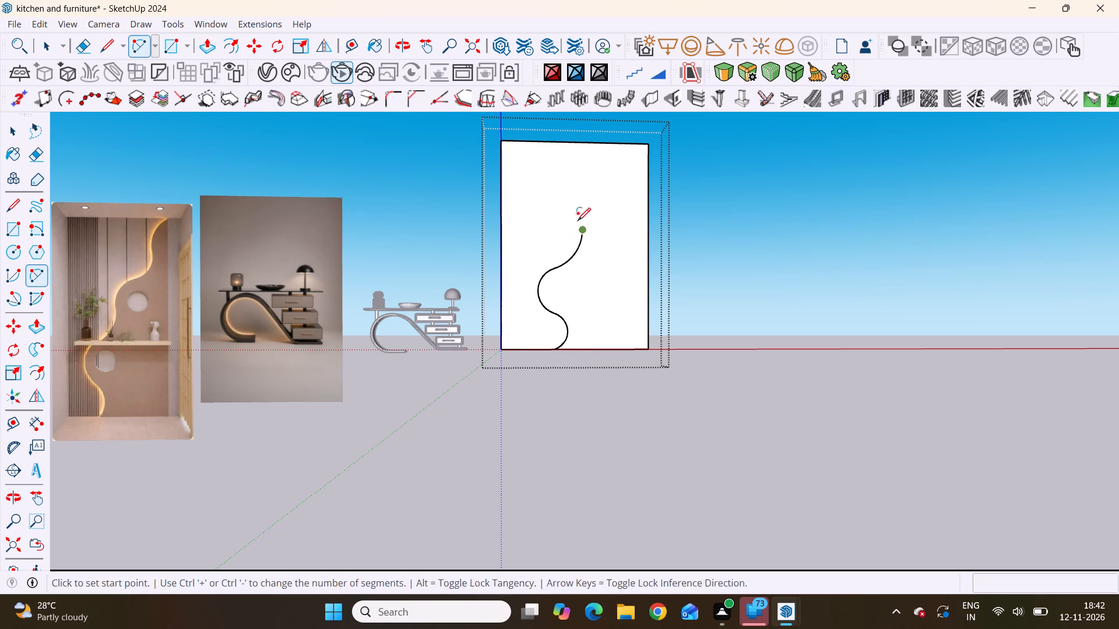
# Draw a fourth arc about 2' long up-right from the third arc's upper endpoint, bulging up-left about 6 13/16".
pyautogui.click(582, 230)
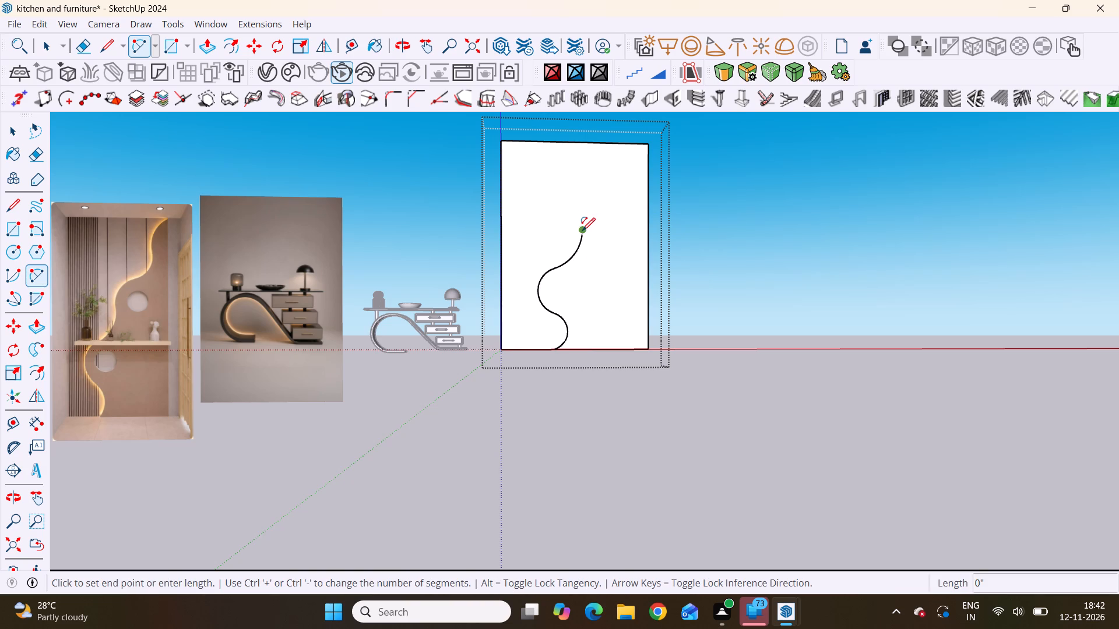
pyautogui.click(602, 193)
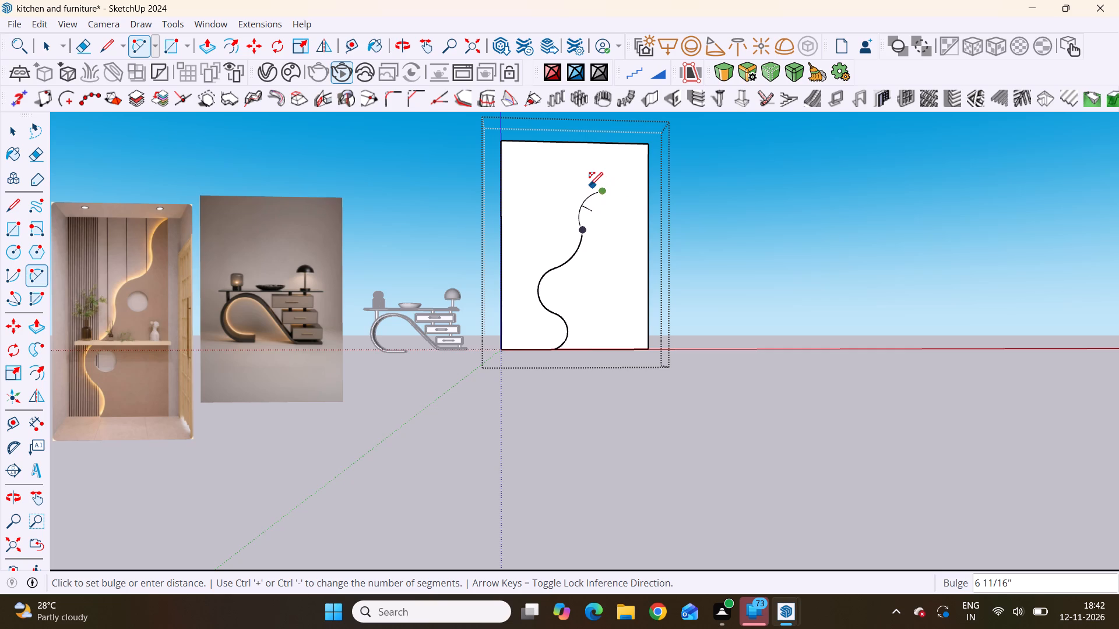
pyautogui.click(590, 185)
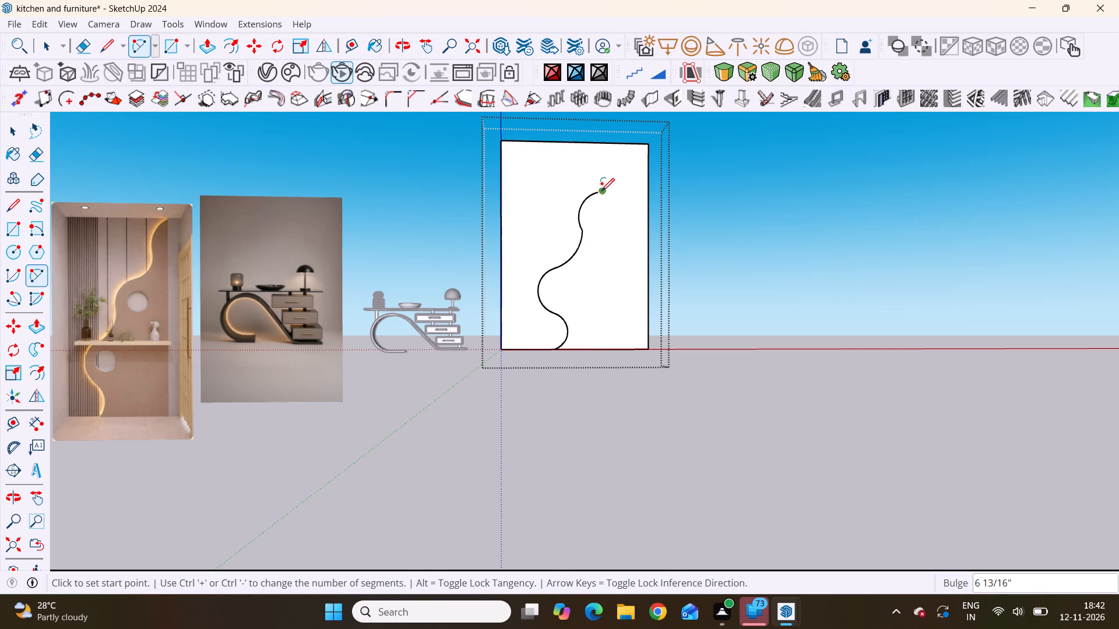
# Draw two more arcs from the fourth arc's endpoint to the panel's upper-right corner, bulging down-right about 3 15/16" and up-left about 3 1/4".
pyautogui.click(601, 191)
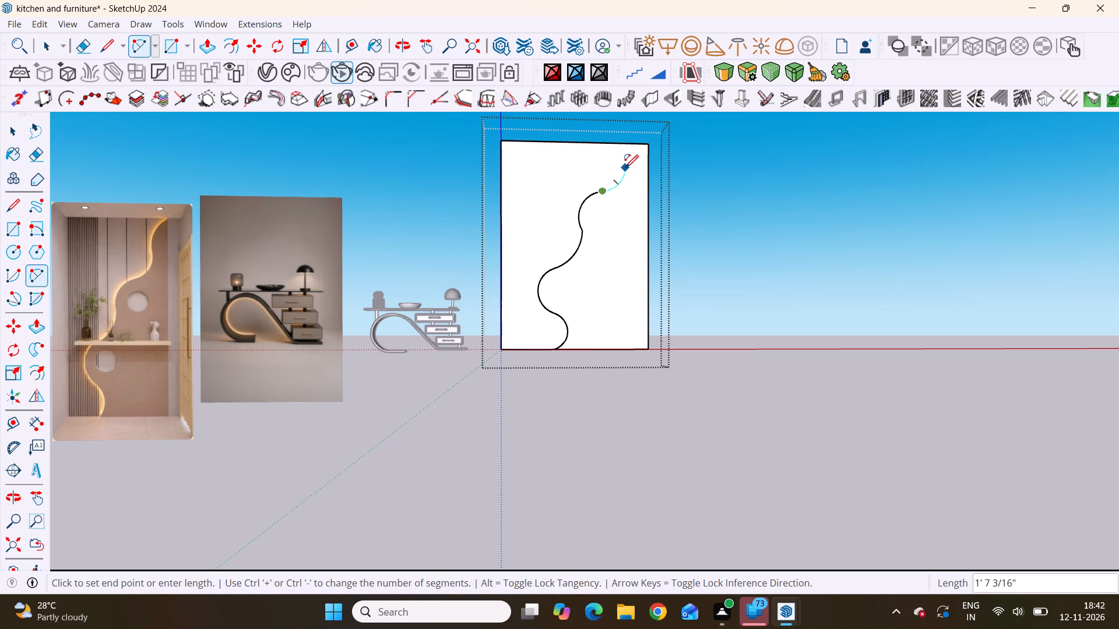
pyautogui.click(625, 167)
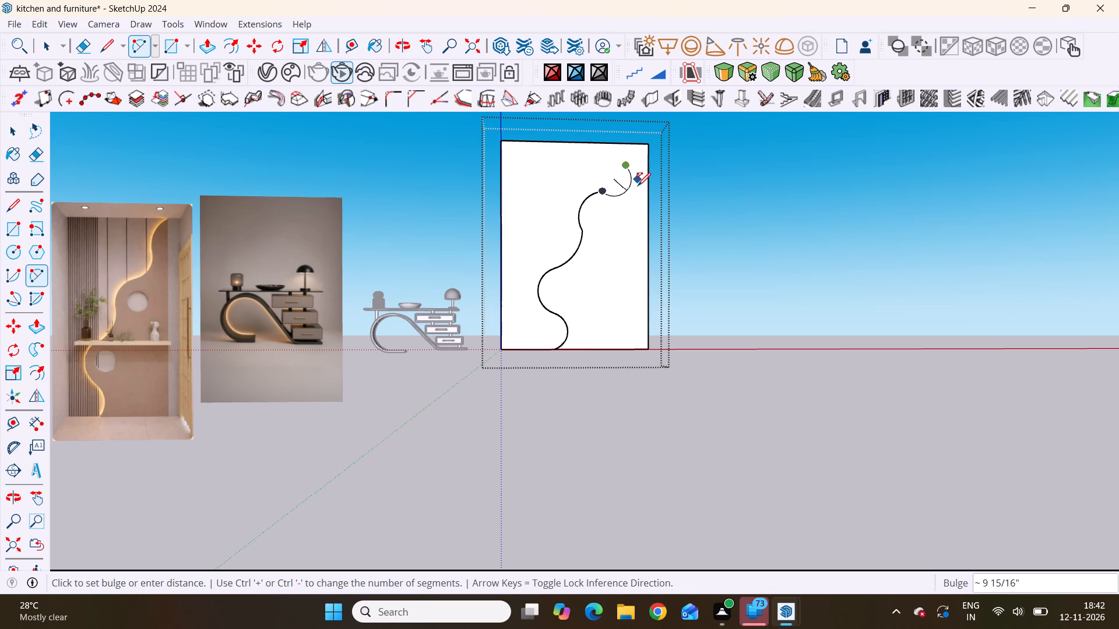
pyautogui.click(628, 172)
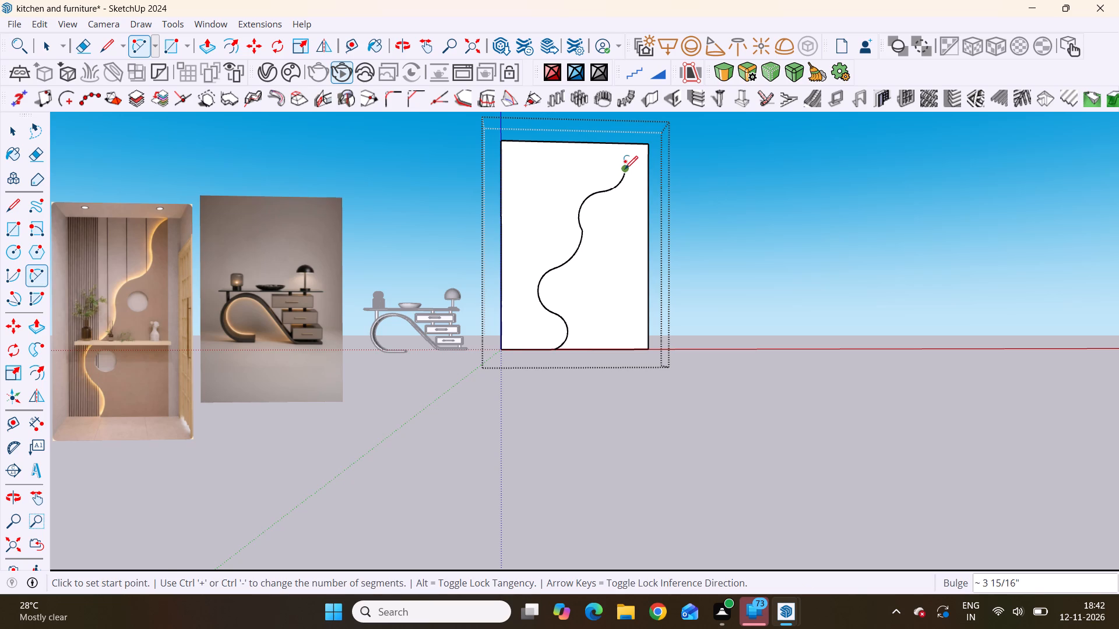
pyautogui.click(625, 169)
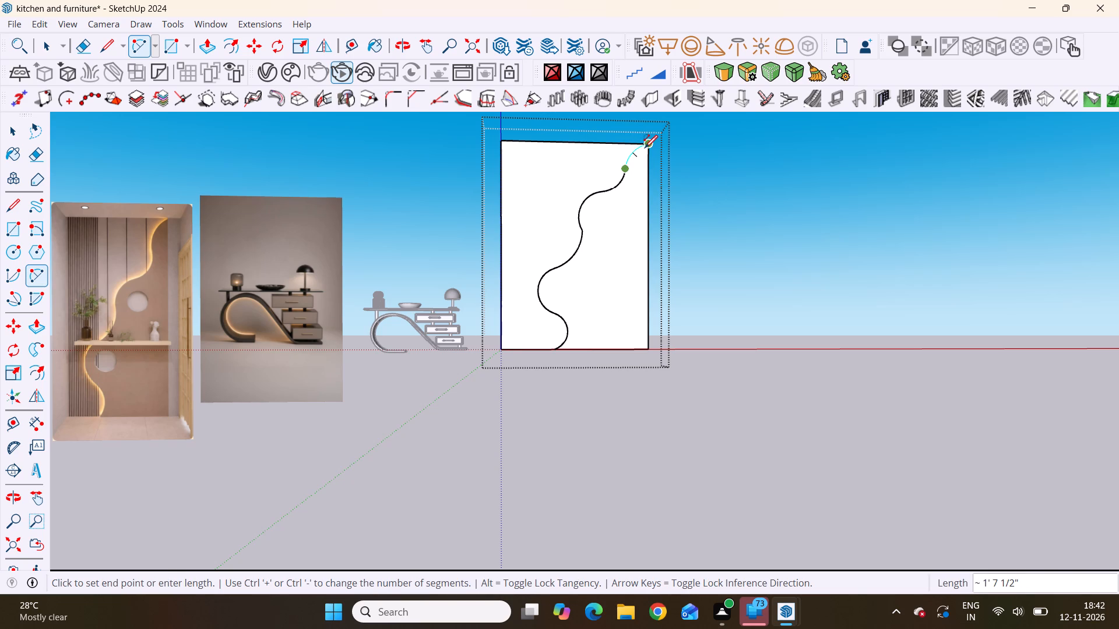
pyautogui.click(645, 148)
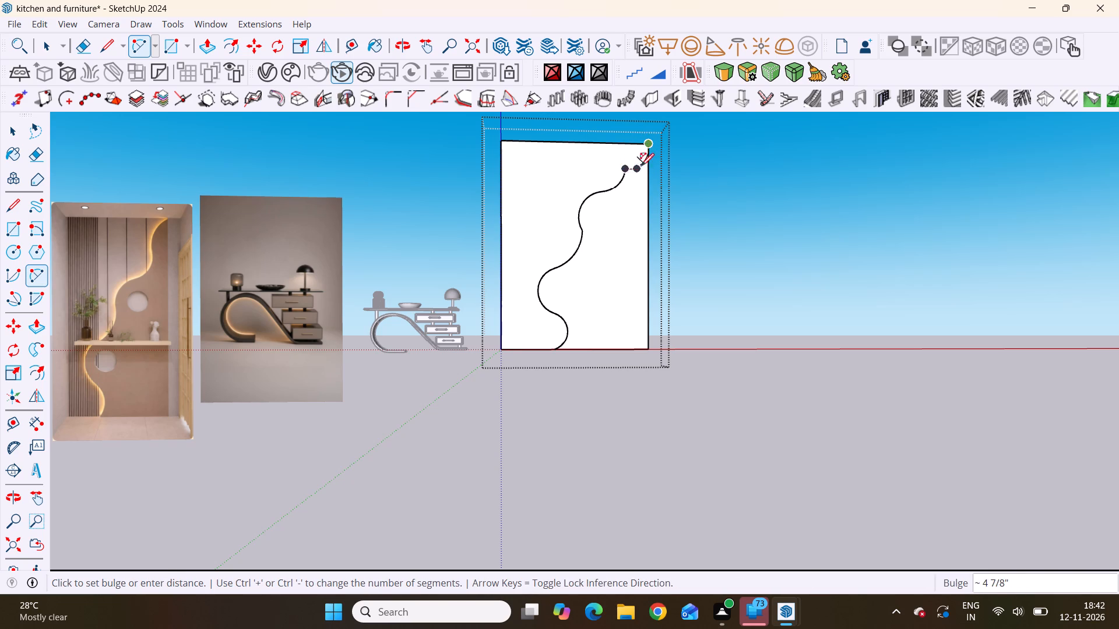
pyautogui.click(634, 148)
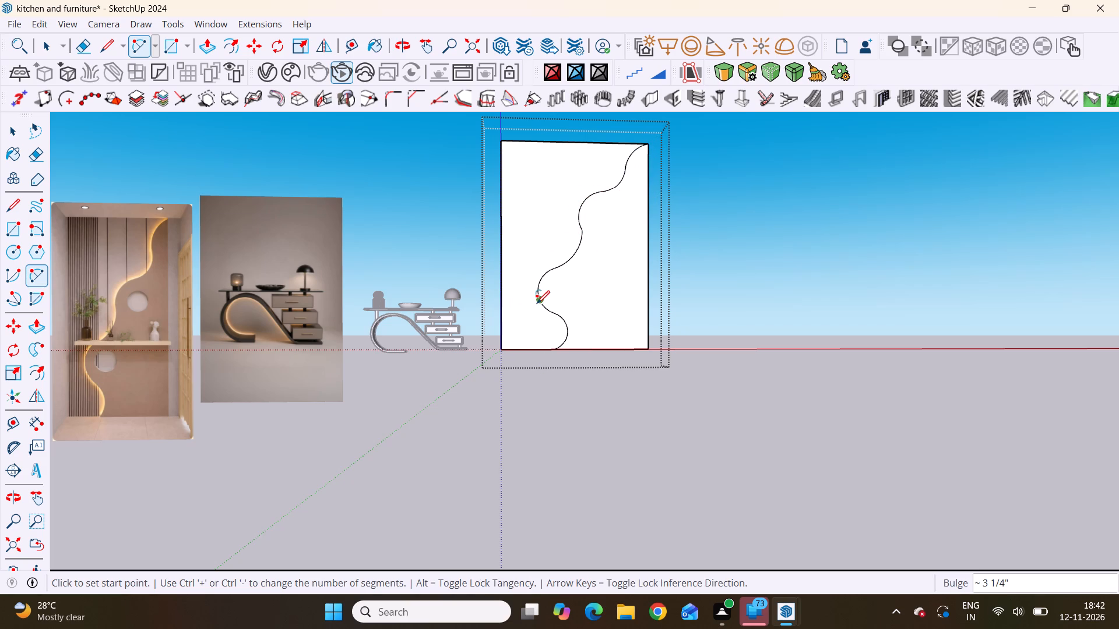
# Delete the wavy line's lowest arc that meets the panel's bottom edge.
pyautogui.scroll(-4, 539, 302)
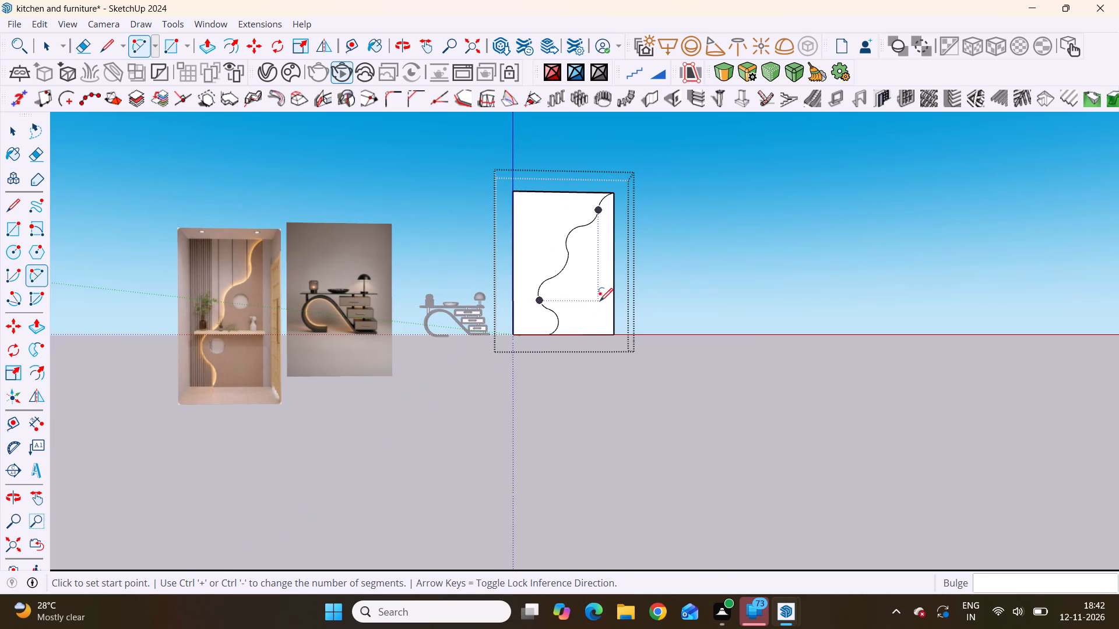
pyautogui.scroll(5, 593, 260)
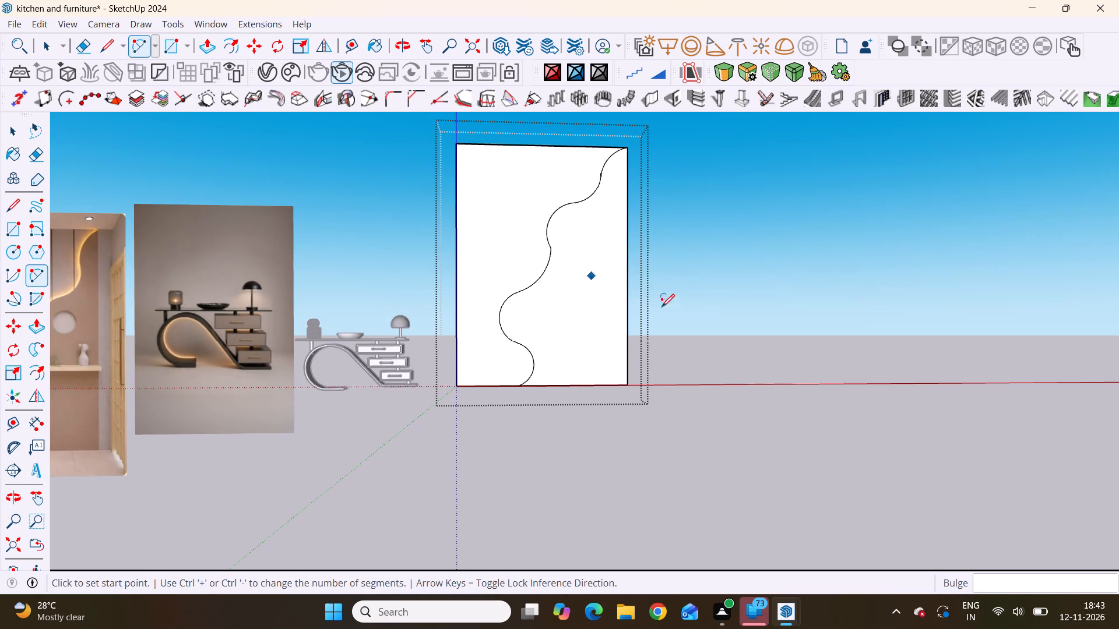
pyautogui.scroll(-4, 670, 315)
pyautogui.scroll(5, 553, 252)
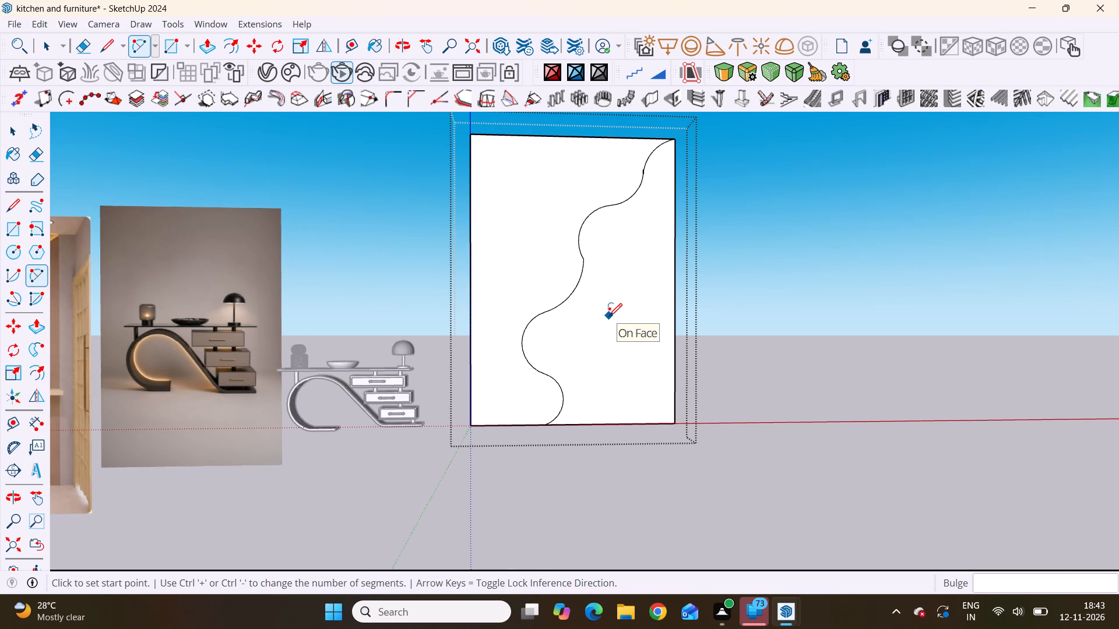
pyautogui.press('space')
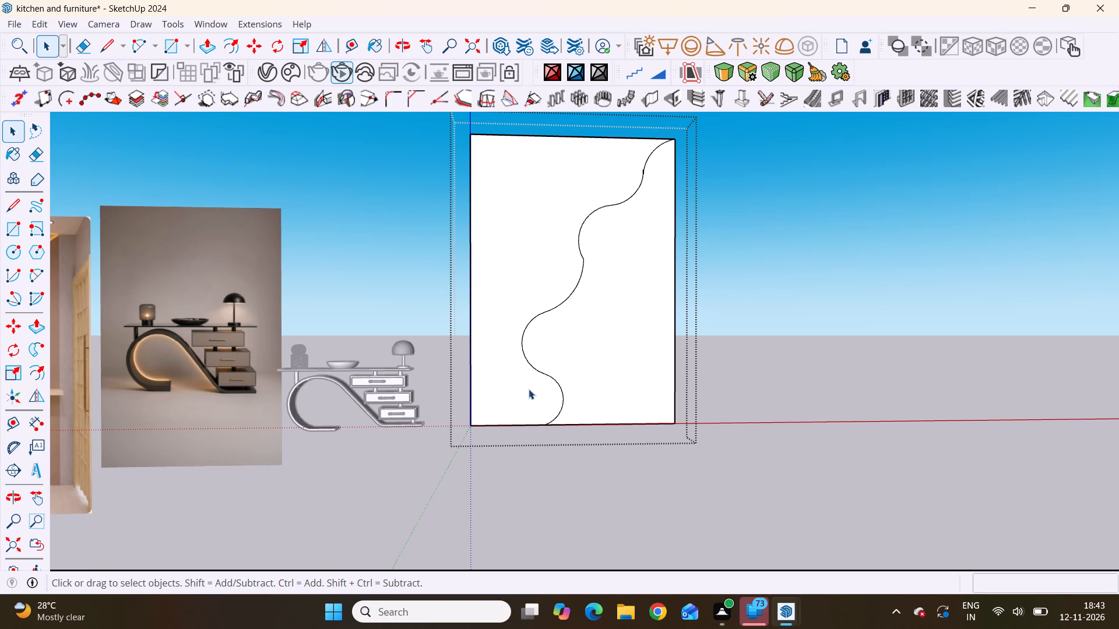
pyautogui.click(560, 388)
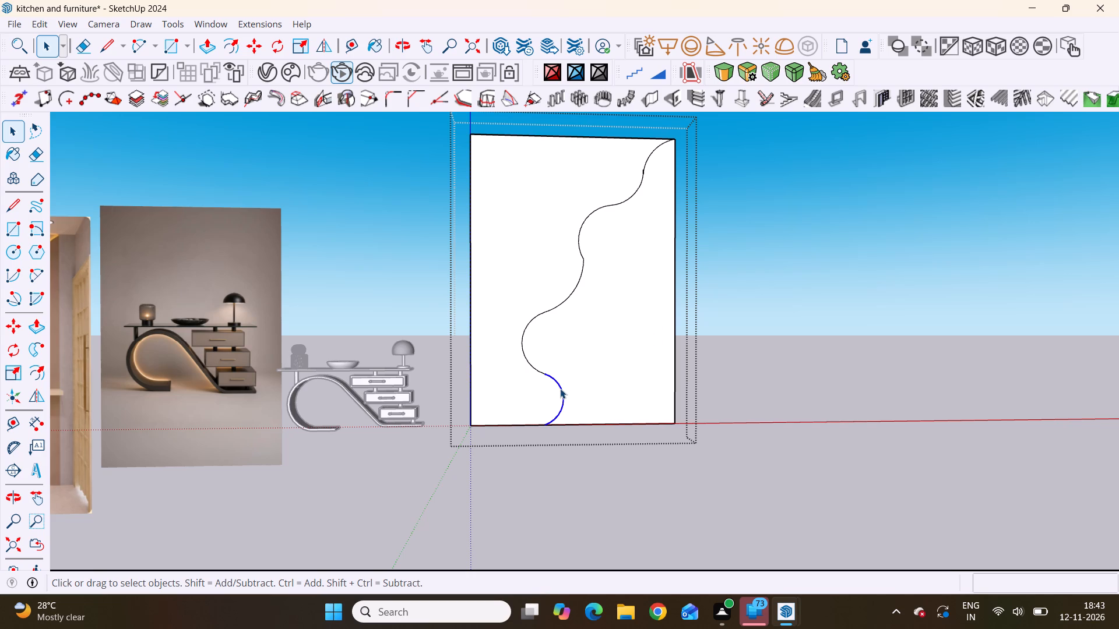
pyautogui.press('Delete')
# Redraw the lowest arc from the second arc's lower endpoint down-right to the panel's bottom edge, bulging about 4 5/8".
pyautogui.press('a')
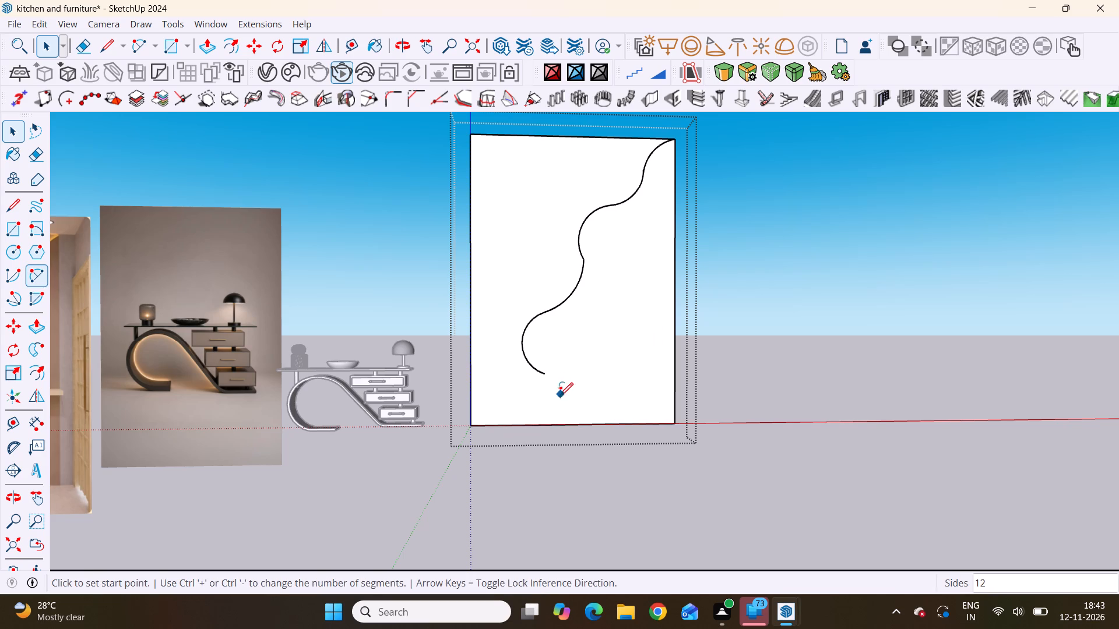
pyautogui.click(548, 376)
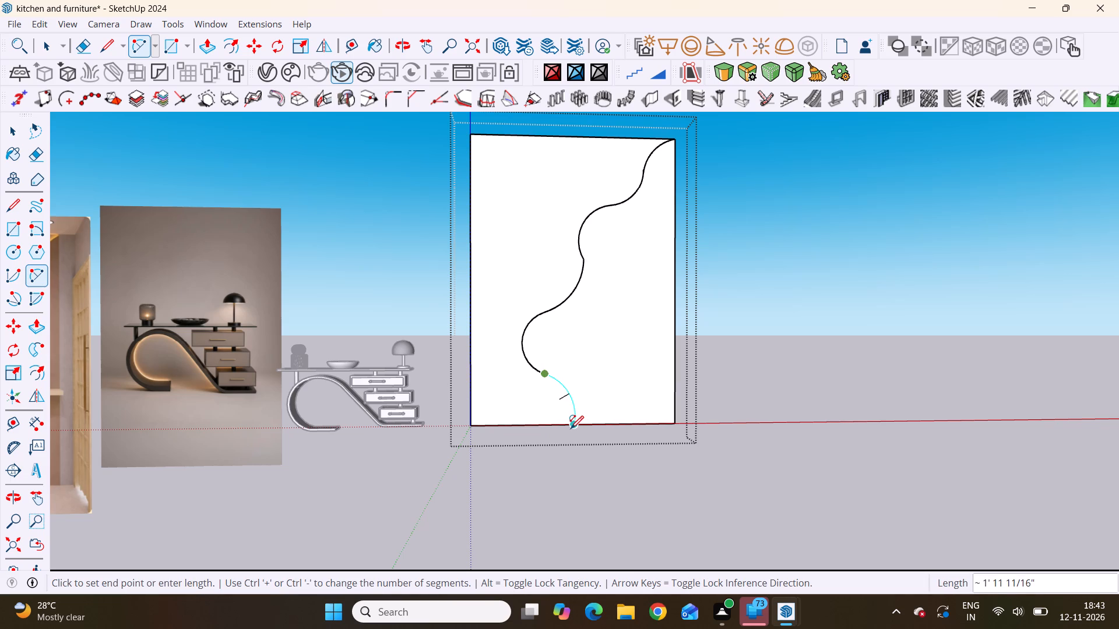
pyautogui.click(566, 429)
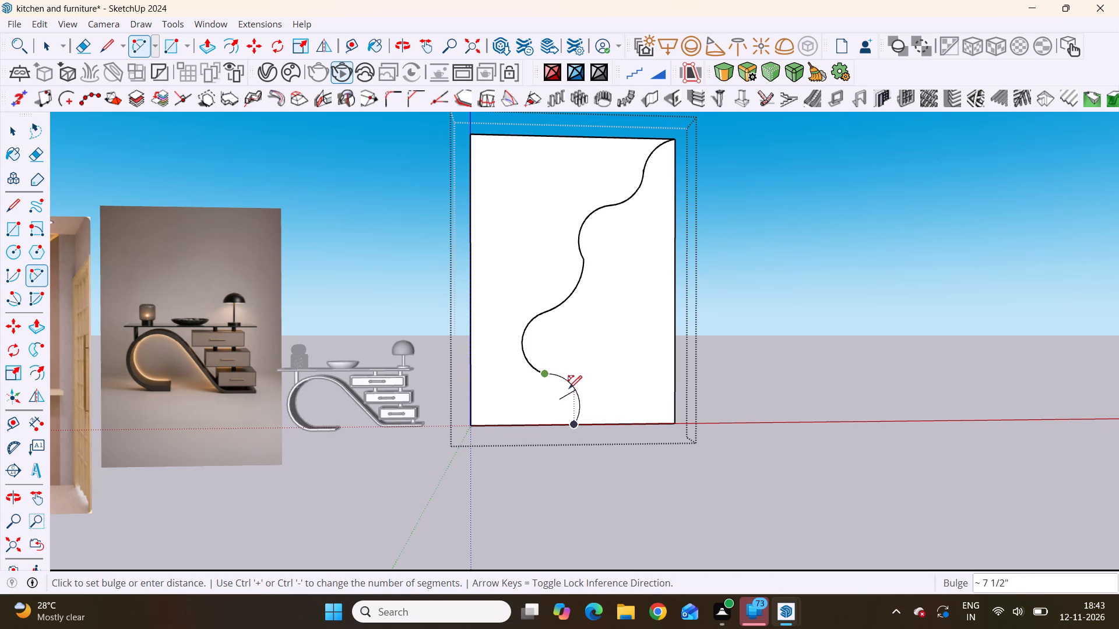
pyautogui.click(571, 394)
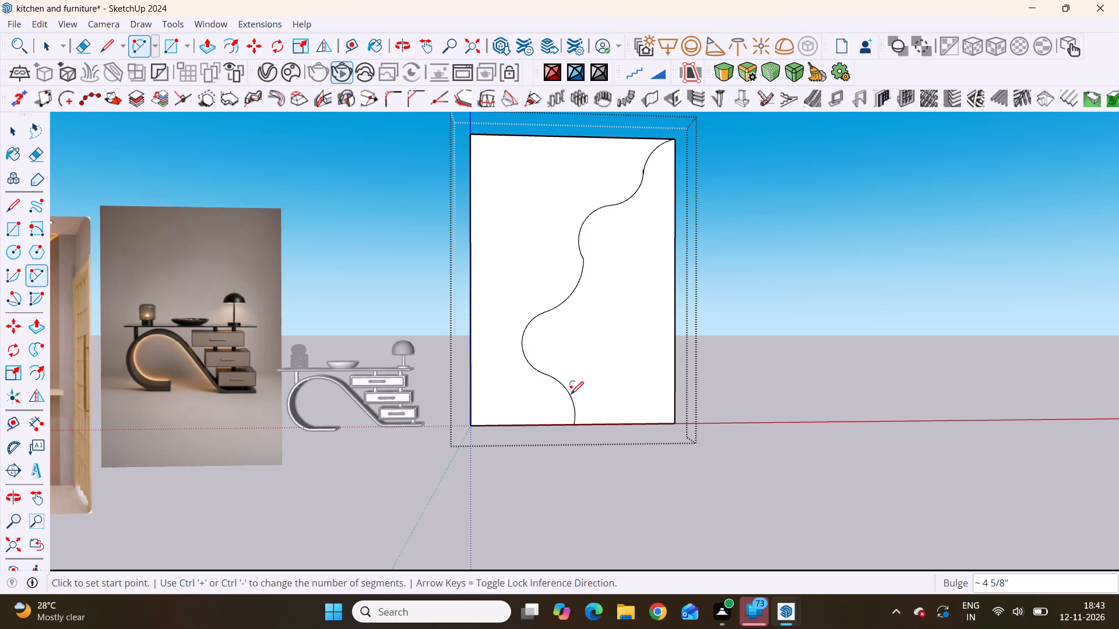
pyautogui.scroll(-4, 613, 425)
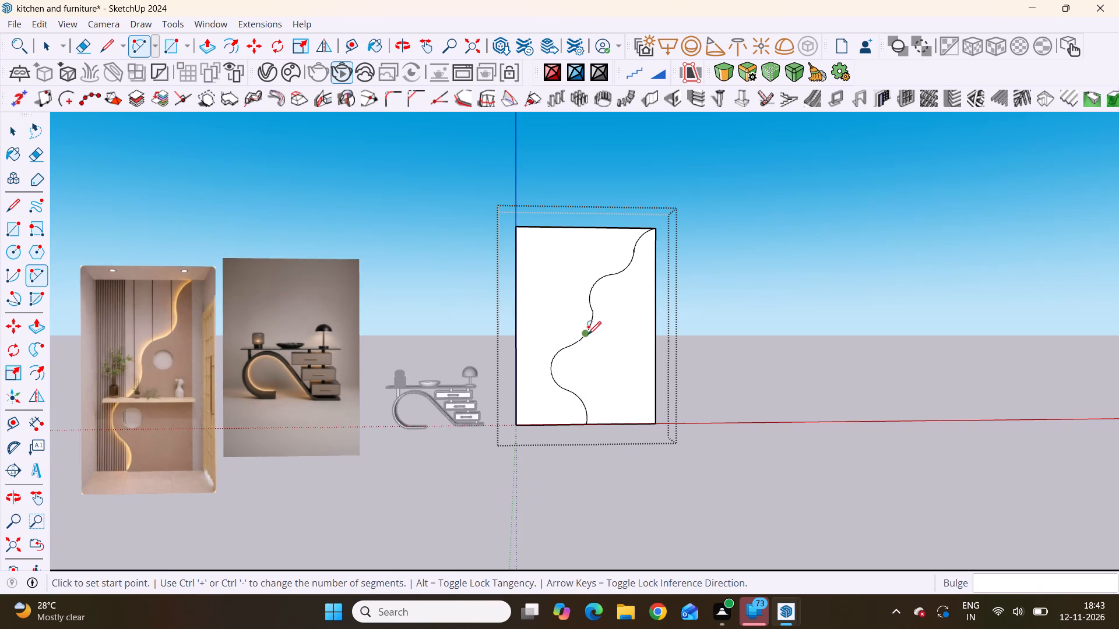
pyautogui.press('space')
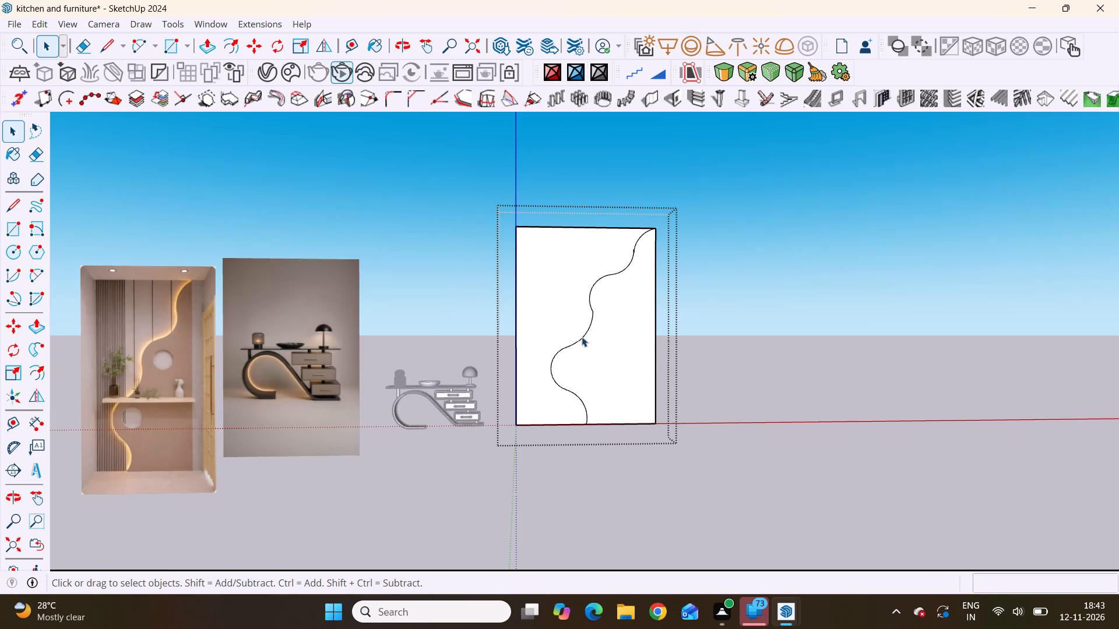
# Delete the wavy line's third arc from the bottom, the one bulging down-right in the middle.
pyautogui.click(582, 335)
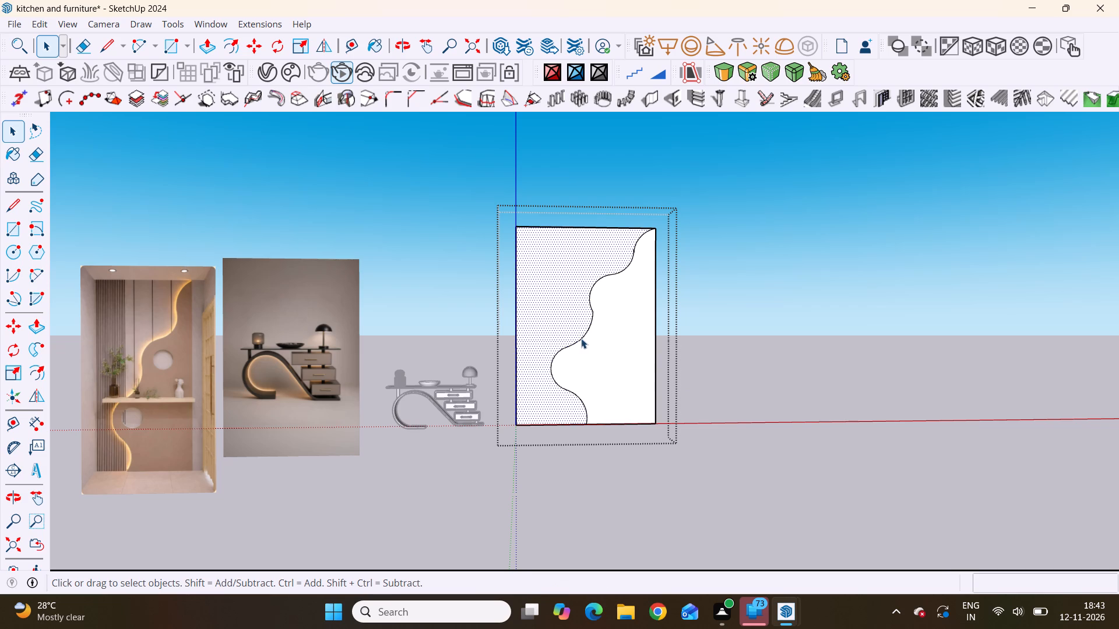
pyautogui.click(581, 338)
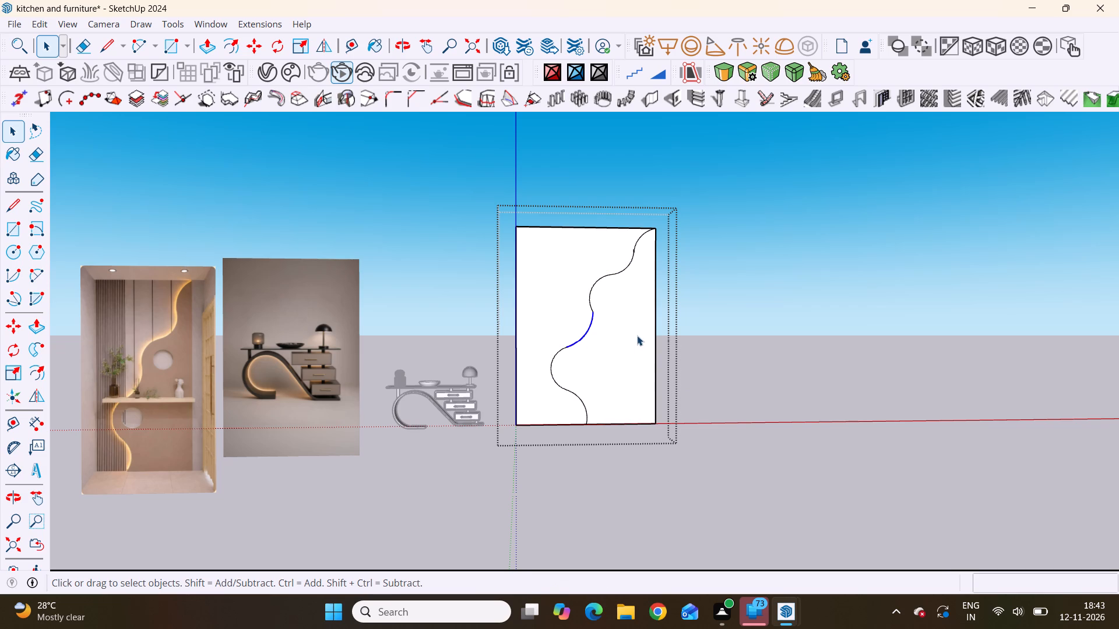
pyautogui.press('BackSpace')
pyautogui.press('Delete')
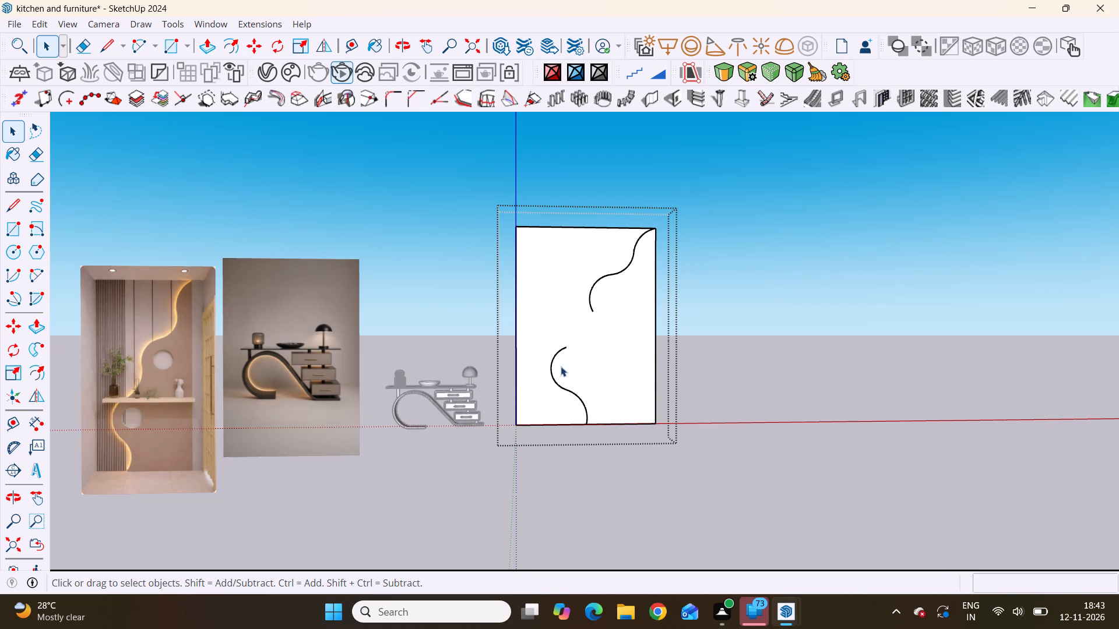
# Redraw the third arc from the second arc's upper endpoint to the fourth arc's lower endpoint, bulging down-right about 8 13/16".
pyautogui.press('a')
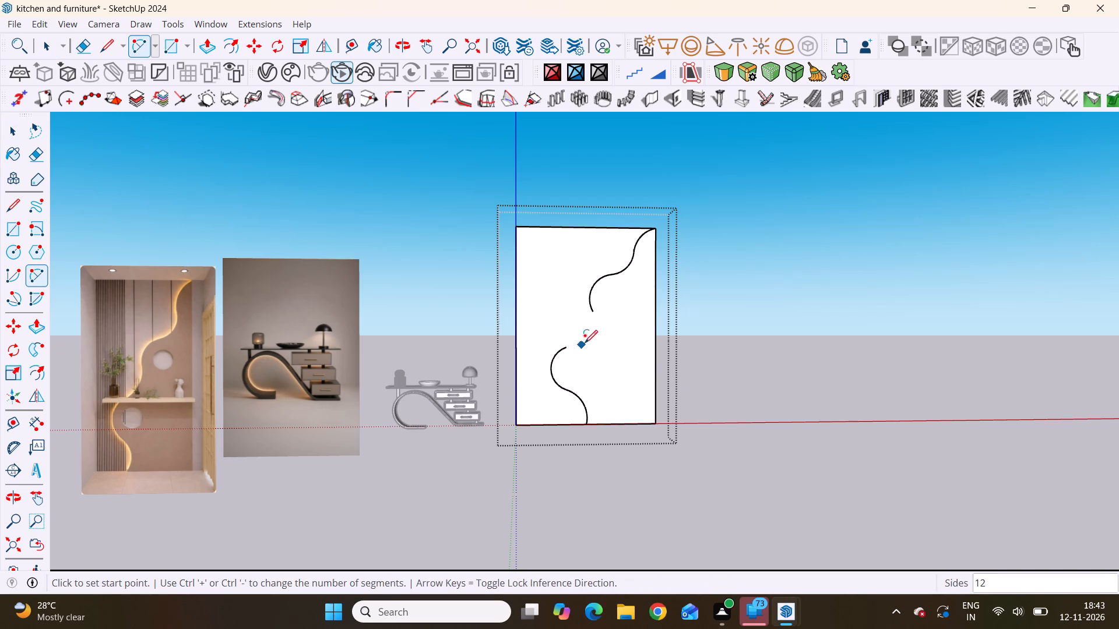
pyautogui.click(566, 349)
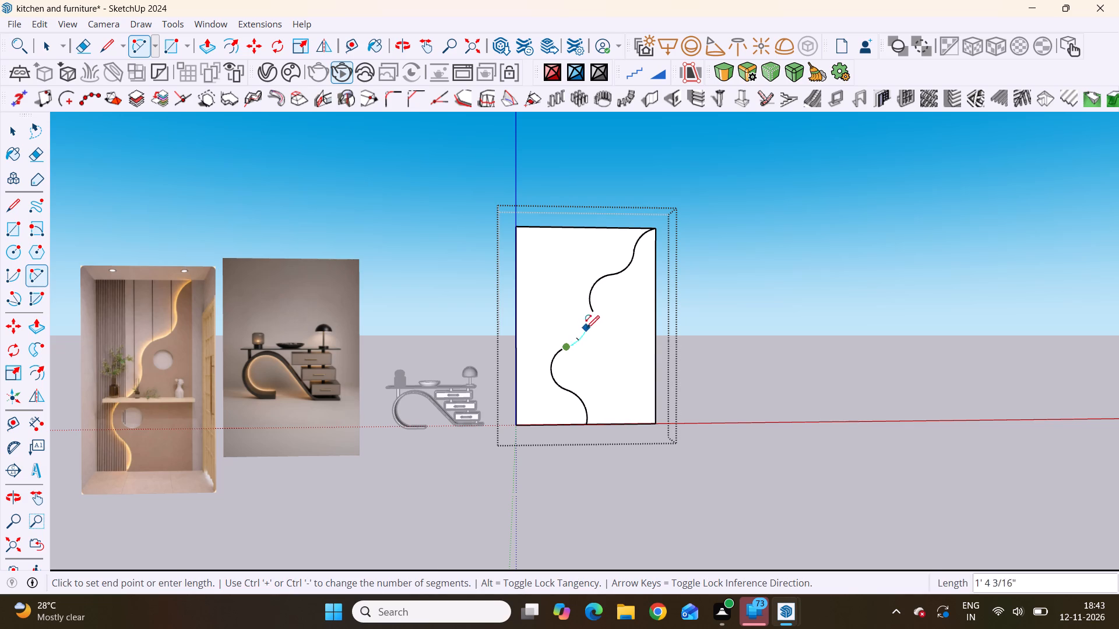
pyautogui.scroll(5, 591, 314)
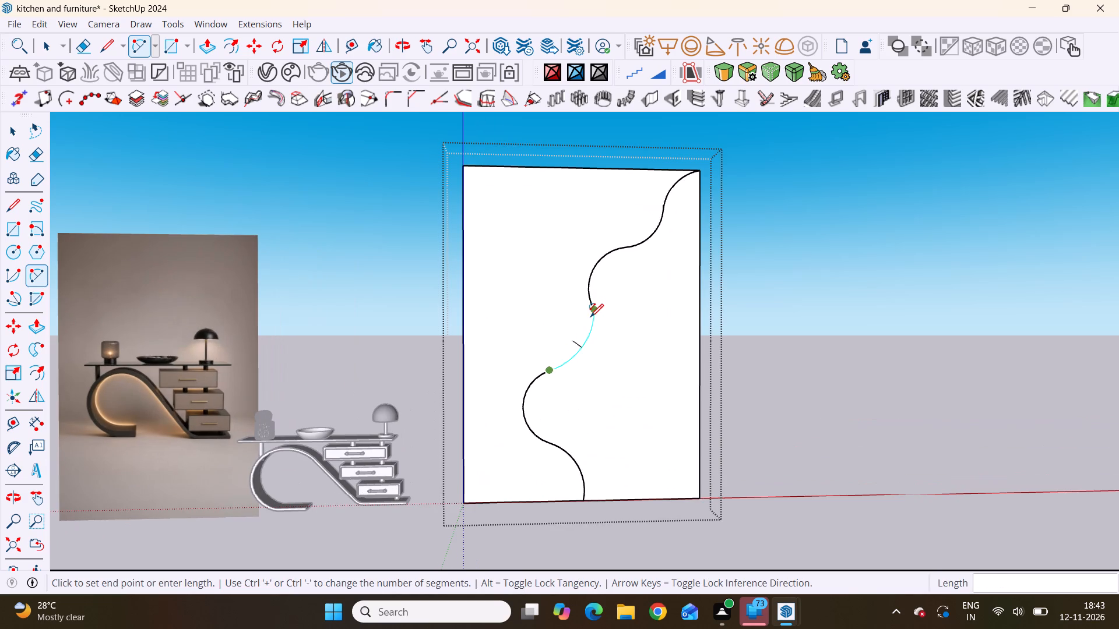
pyautogui.moveTo(592, 312); pyautogui.dragTo(597, 317)
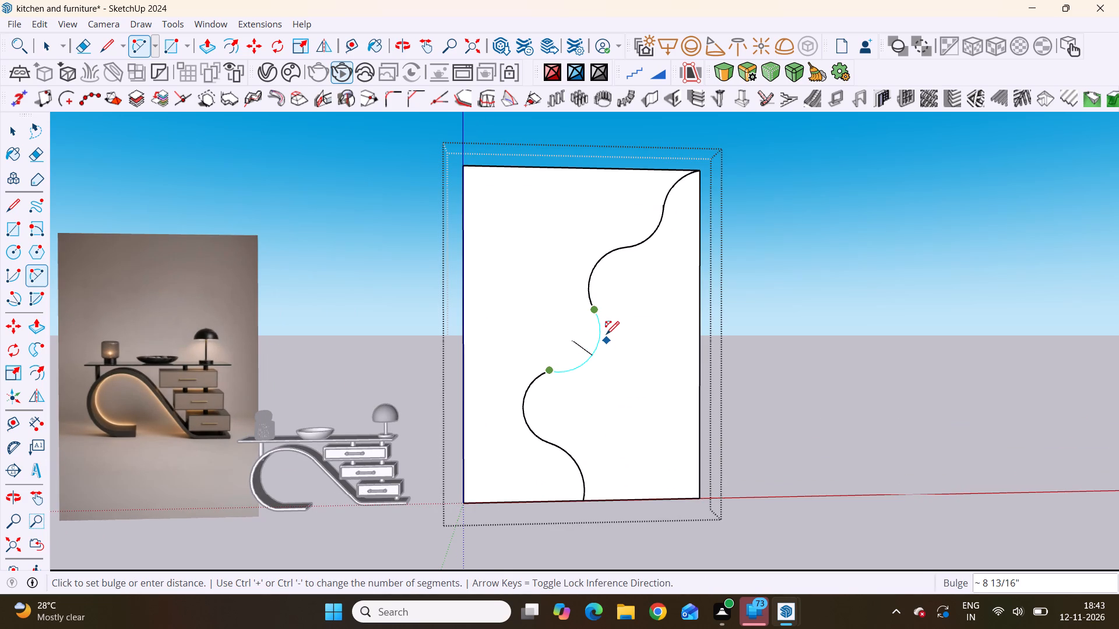
pyautogui.click(607, 335)
pyautogui.scroll(-4, 658, 318)
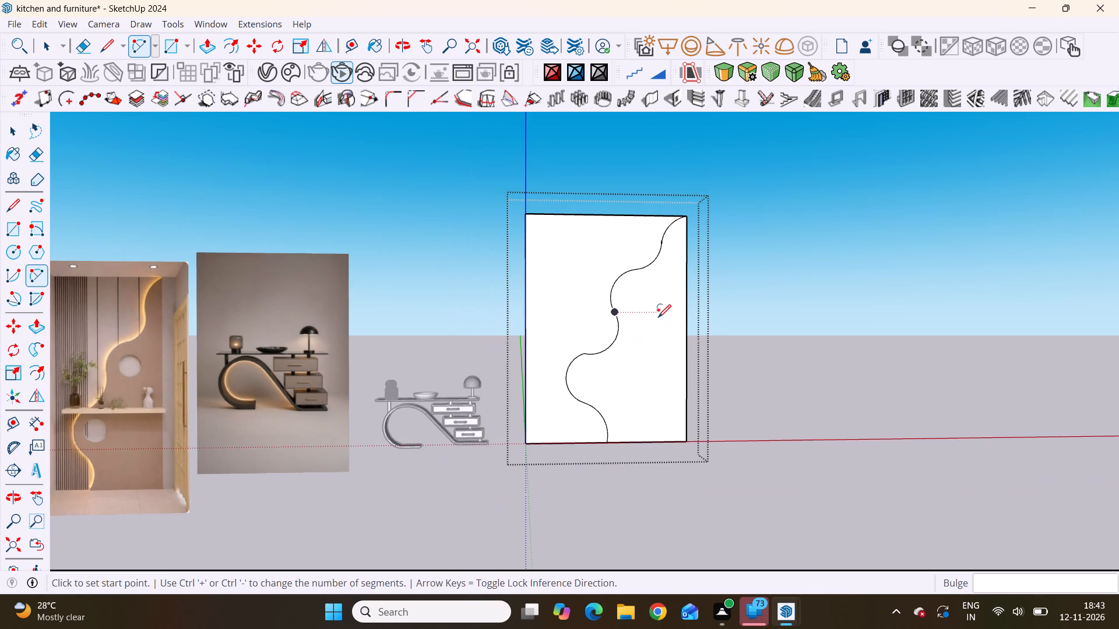
pyautogui.scroll(-3, 657, 366)
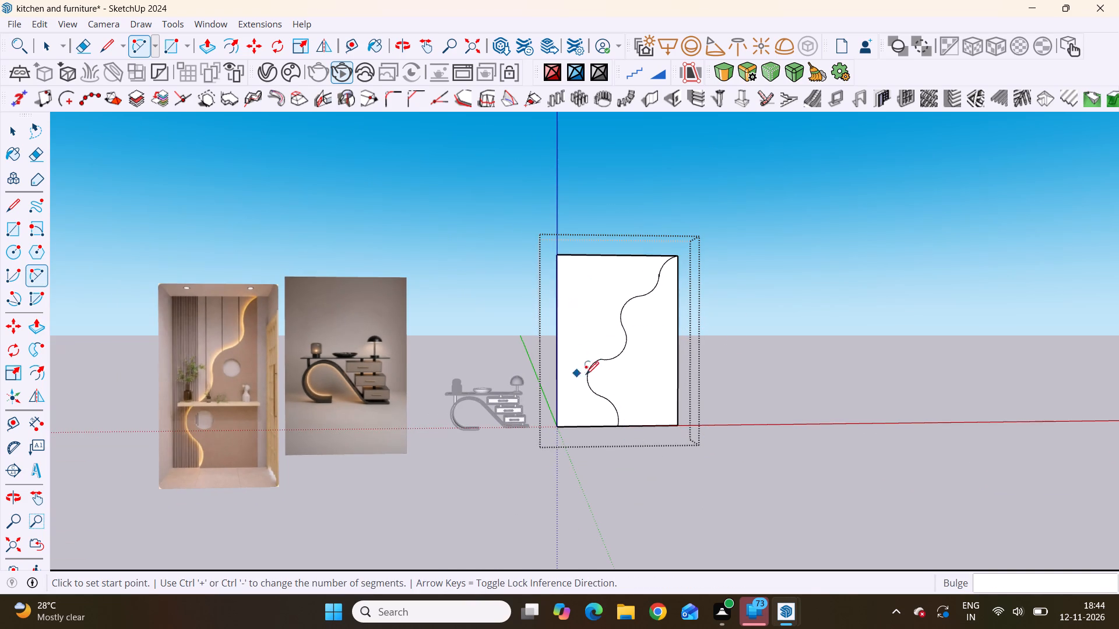
pyautogui.scroll(16, 594, 366)
pyautogui.scroll(-9, 606, 372)
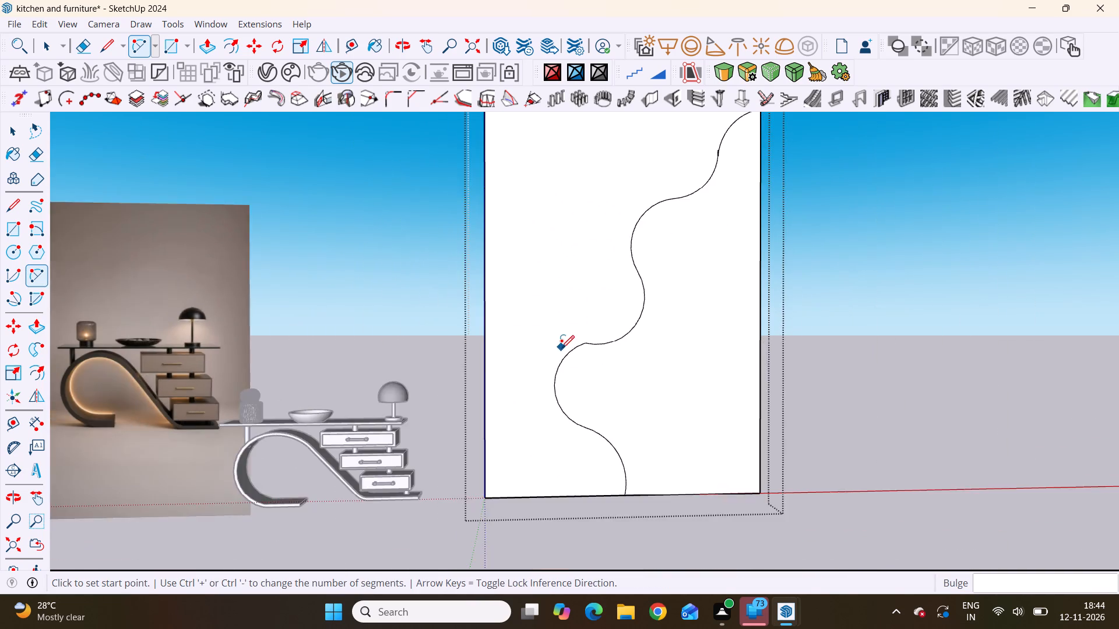
pyautogui.scroll(-3, 561, 348)
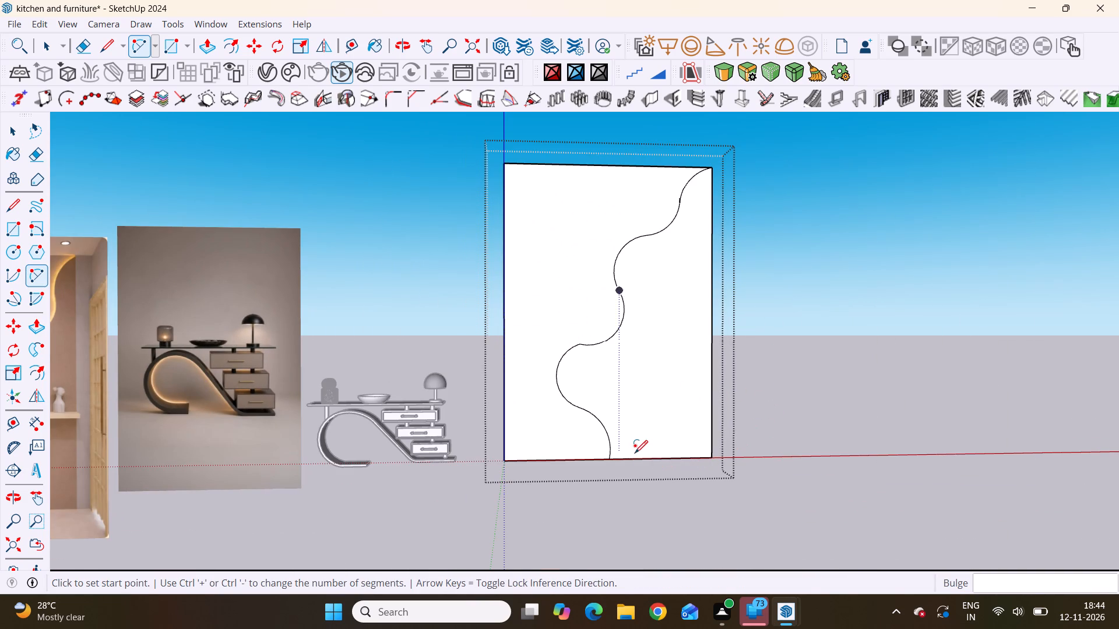
pyautogui.scroll(-5, 558, 337)
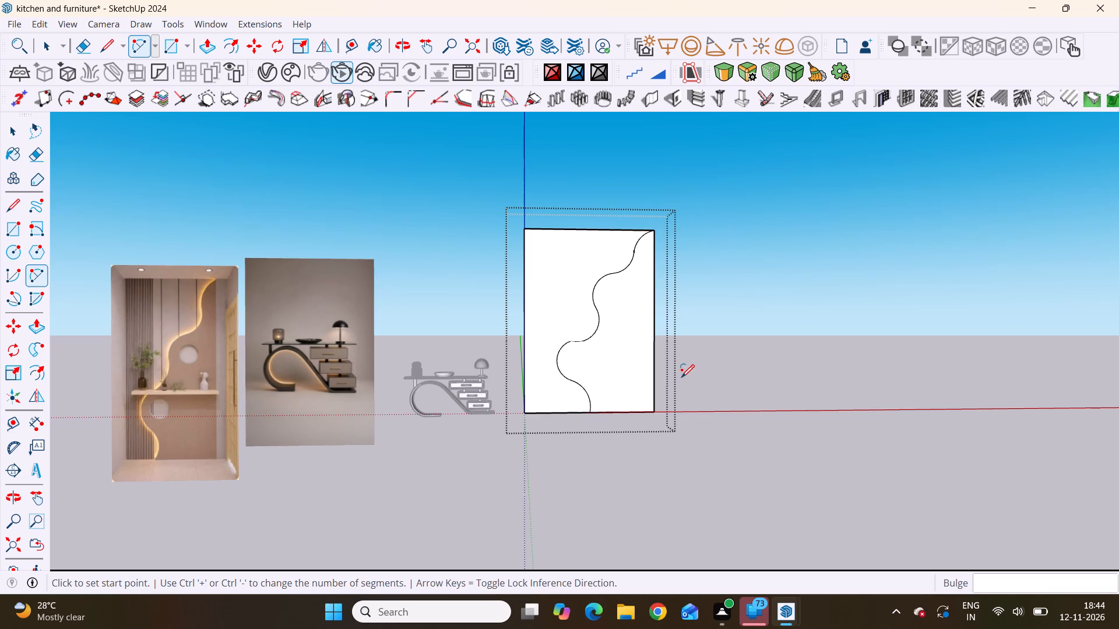
pyautogui.press('space')
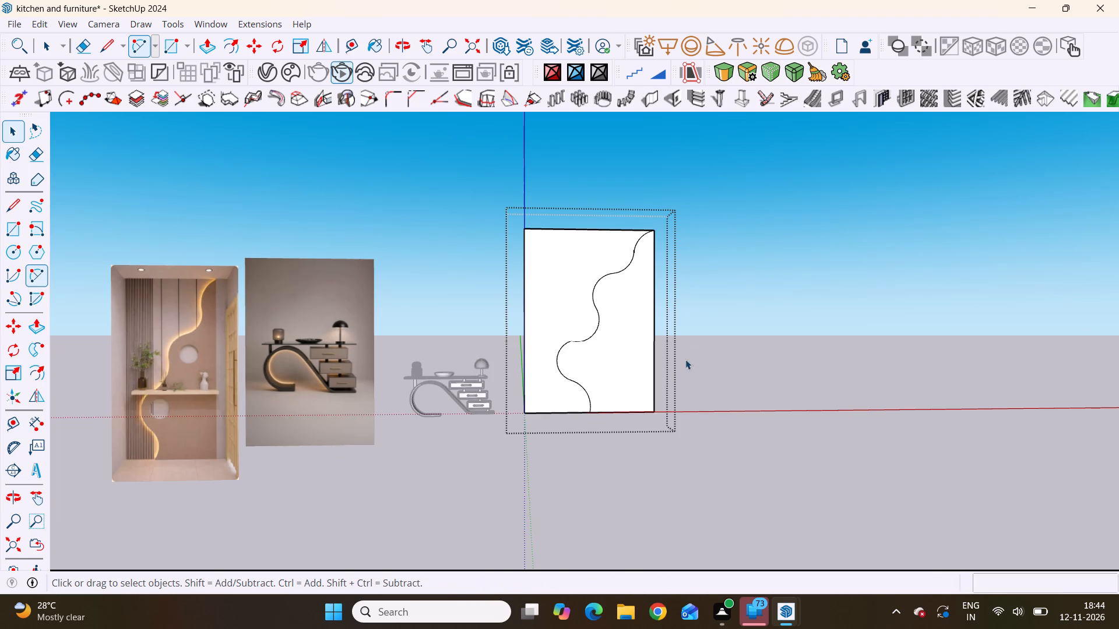
# Delete the short stray edge beside the junction of the two uppermost arcs.
pyautogui.scroll(4, 579, 372)
pyautogui.scroll(7, 654, 187)
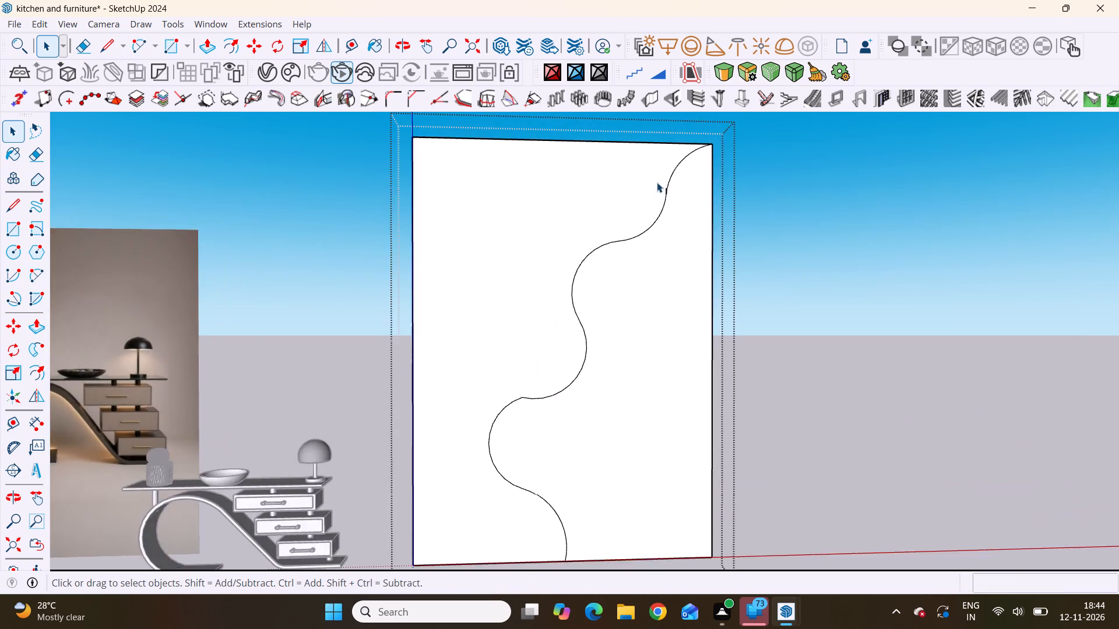
pyautogui.scroll(7, 657, 182)
pyautogui.scroll(16, 663, 189)
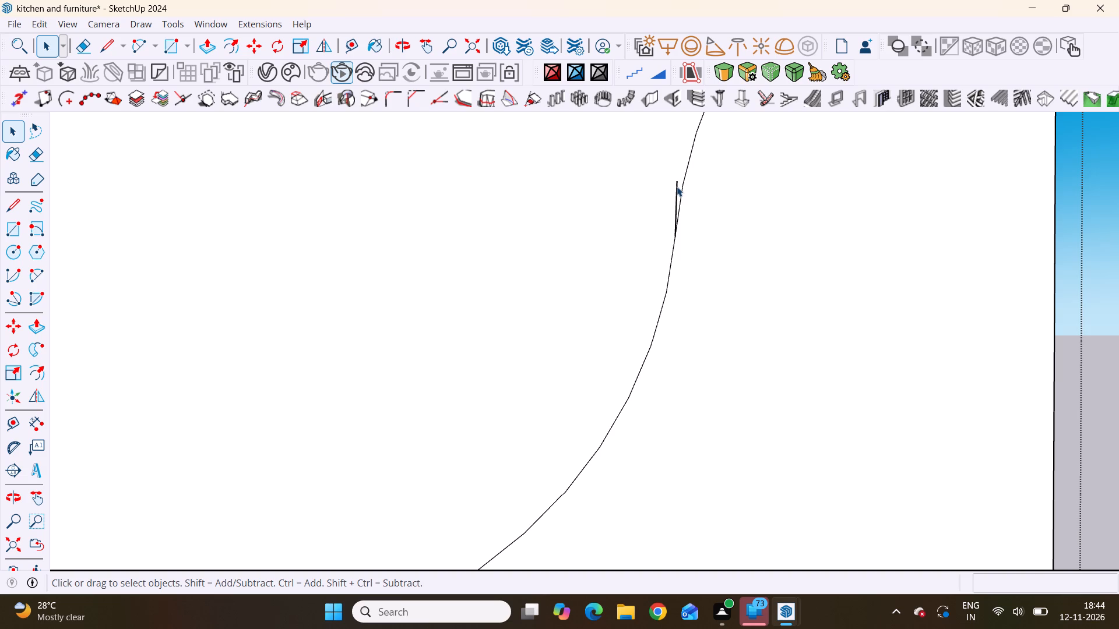
pyautogui.click(674, 184)
pyautogui.click(675, 184)
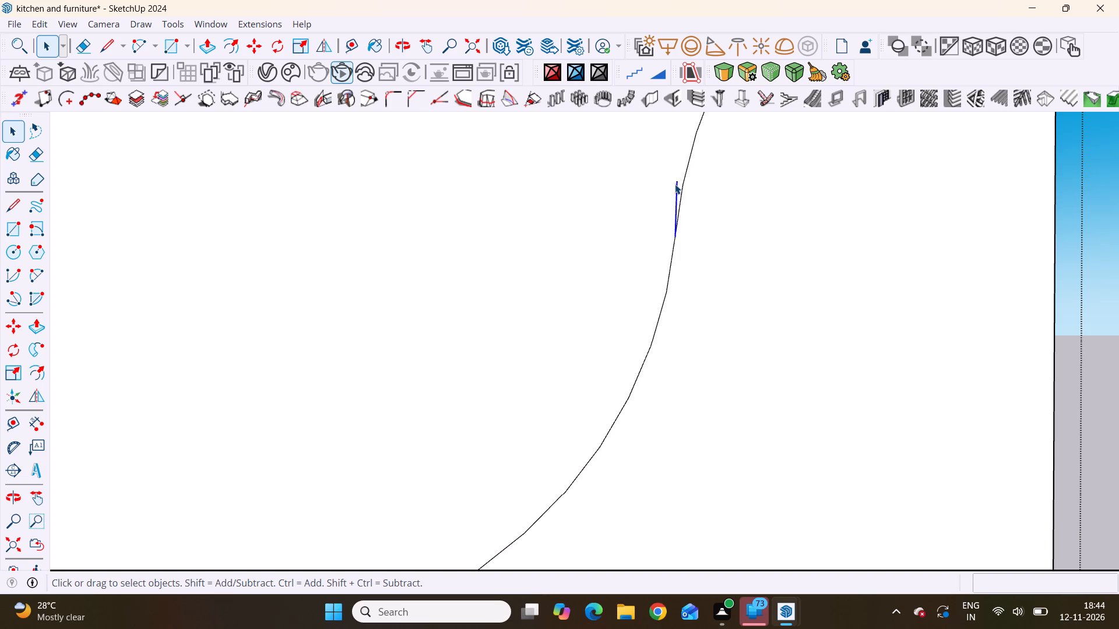
pyautogui.press('Delete')
# Delete the wavy line's second arc from the bottom, the one bulging left.
pyautogui.scroll(-3, 679, 252)
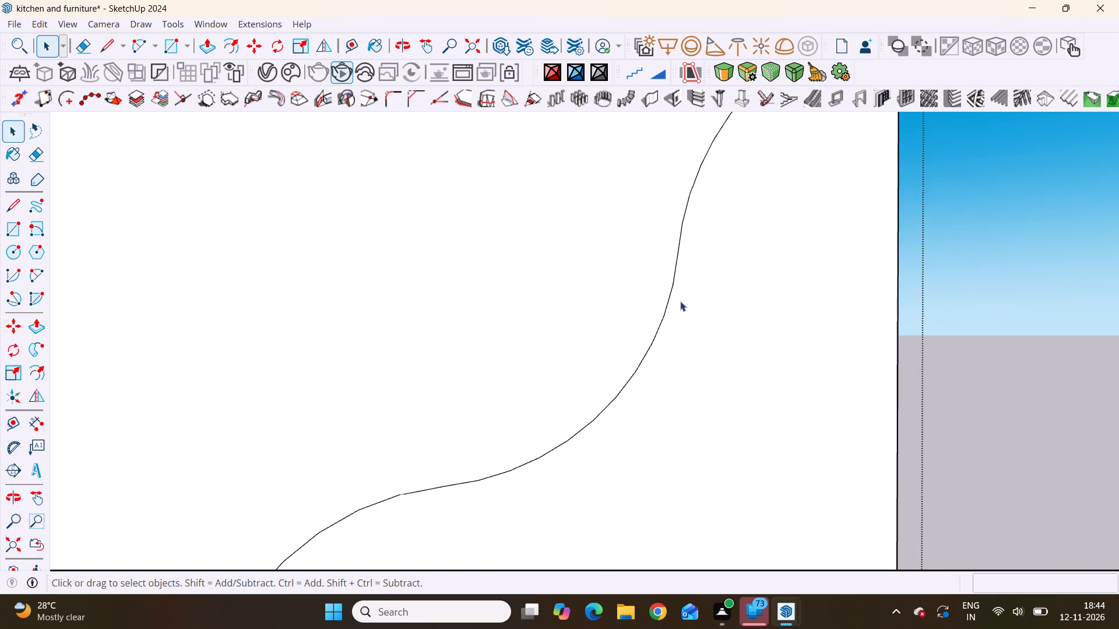
pyautogui.scroll(-20, 680, 301)
pyautogui.scroll(-10, 680, 301)
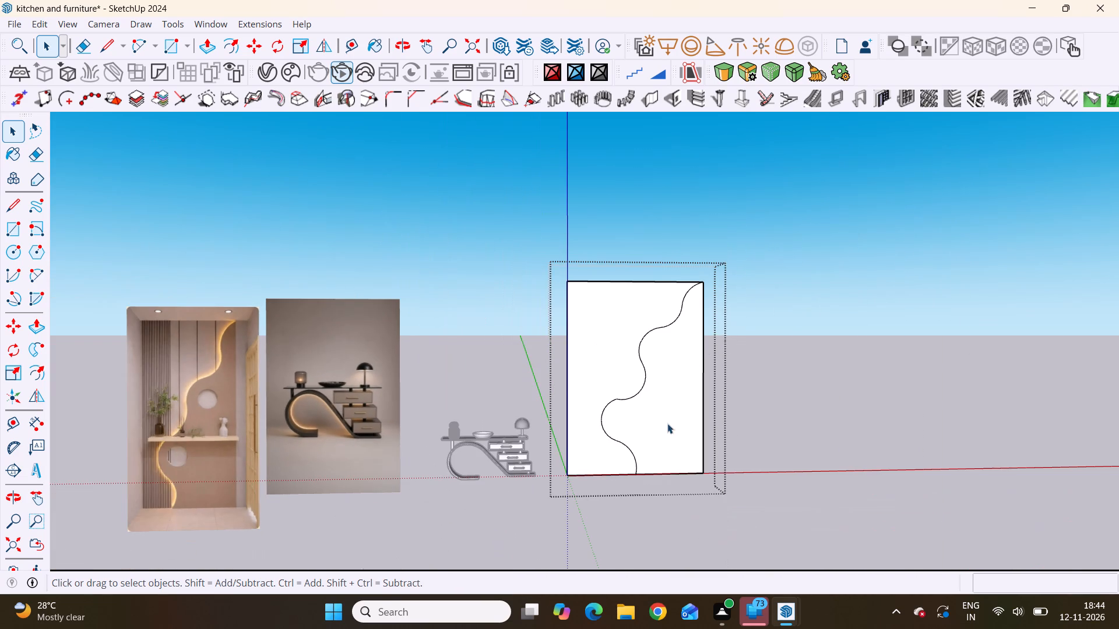
pyautogui.scroll(5, 586, 450)
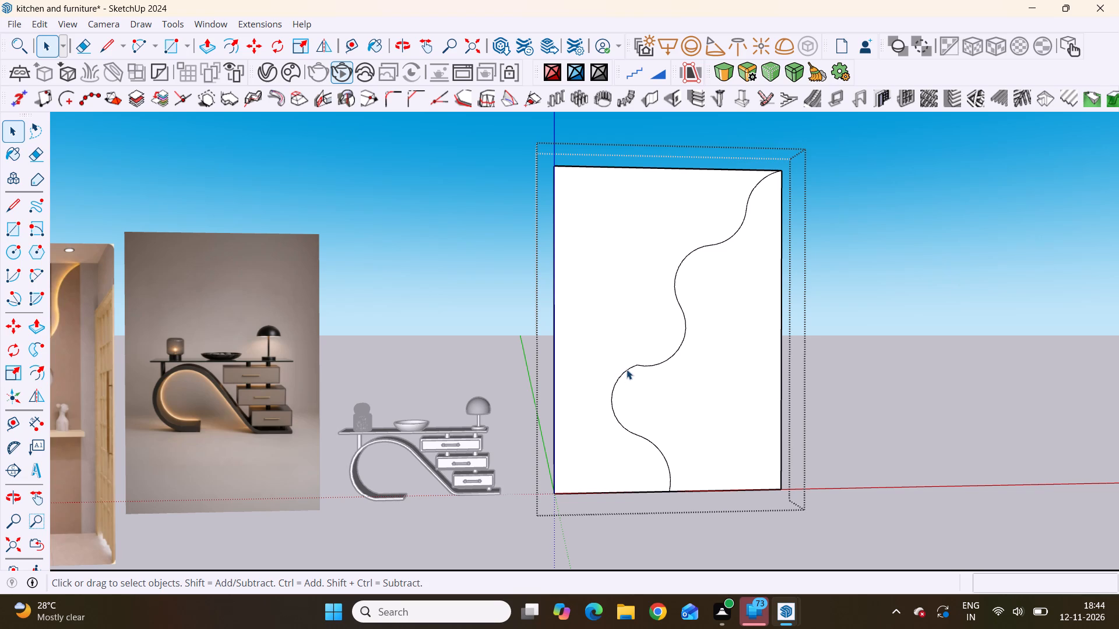
pyautogui.click(631, 370)
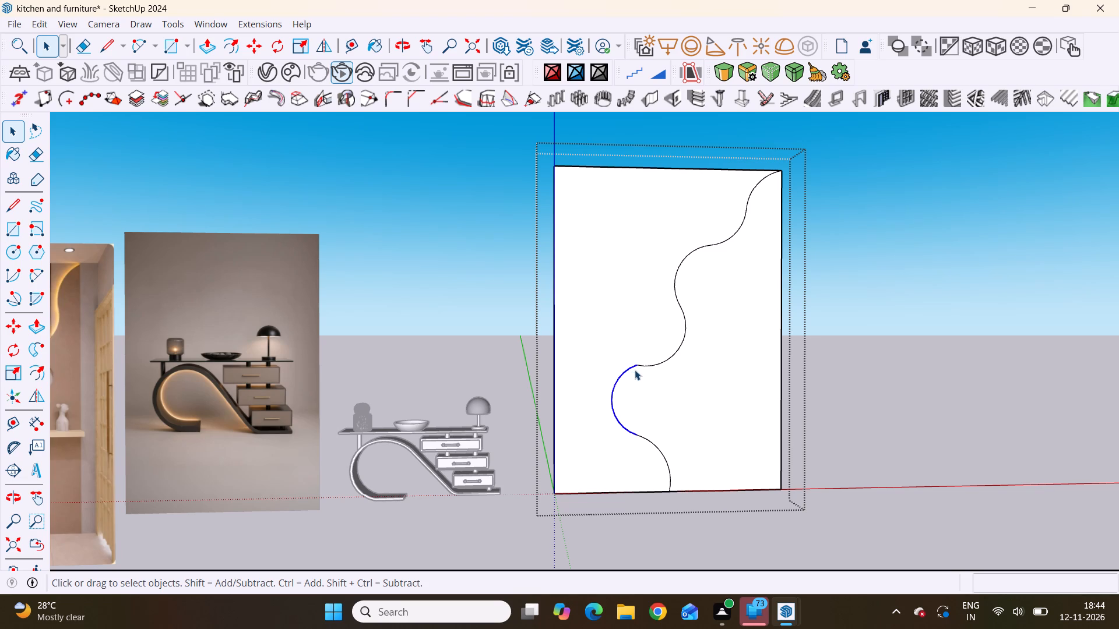
pyautogui.press('Delete')
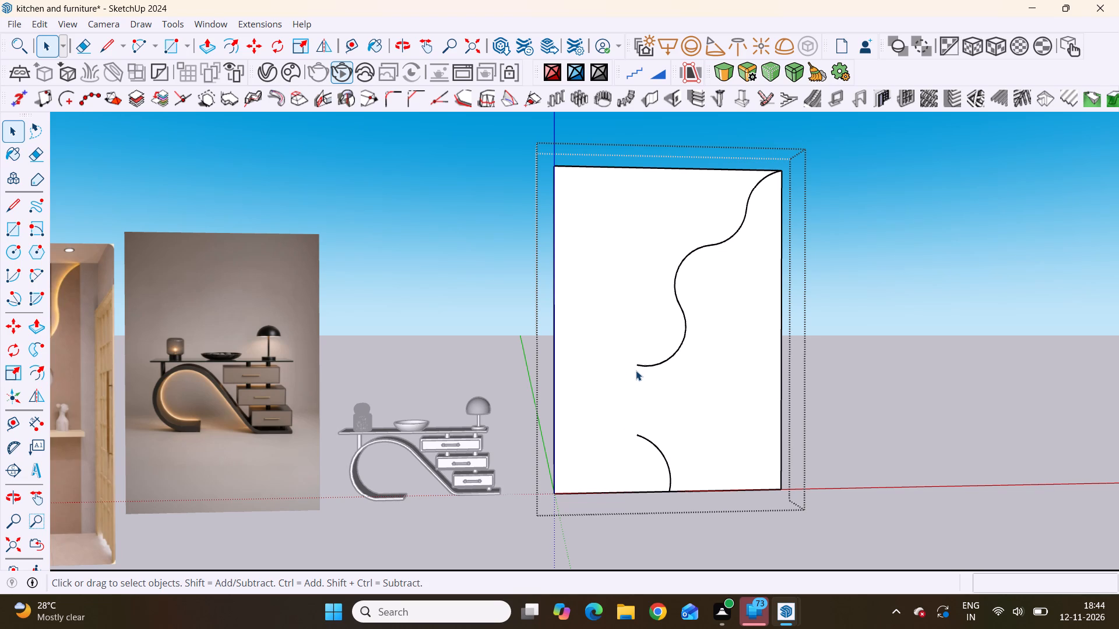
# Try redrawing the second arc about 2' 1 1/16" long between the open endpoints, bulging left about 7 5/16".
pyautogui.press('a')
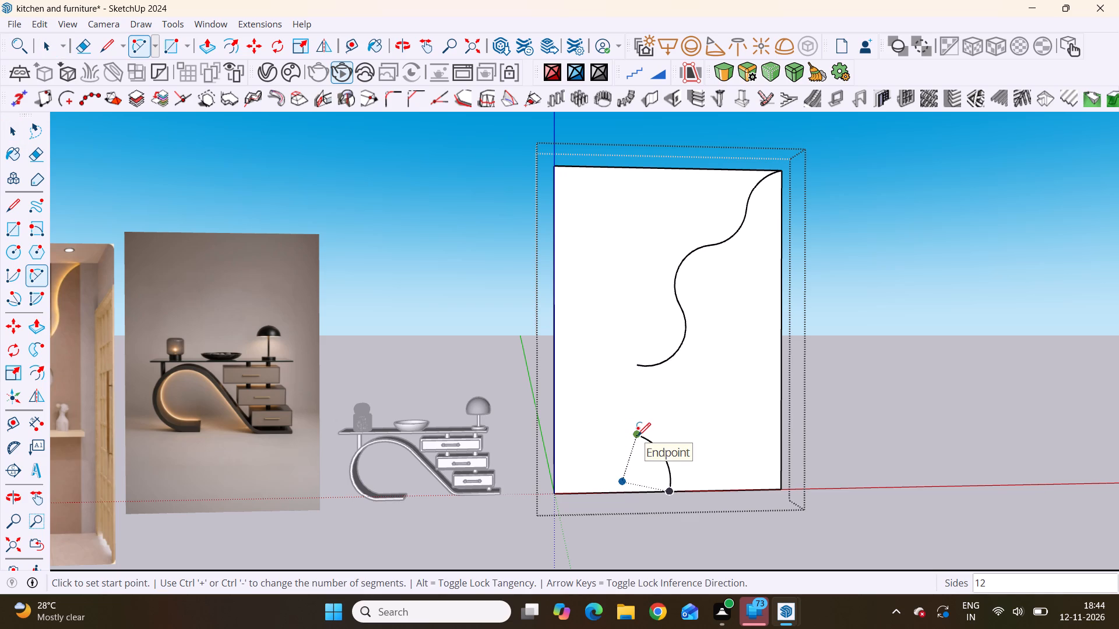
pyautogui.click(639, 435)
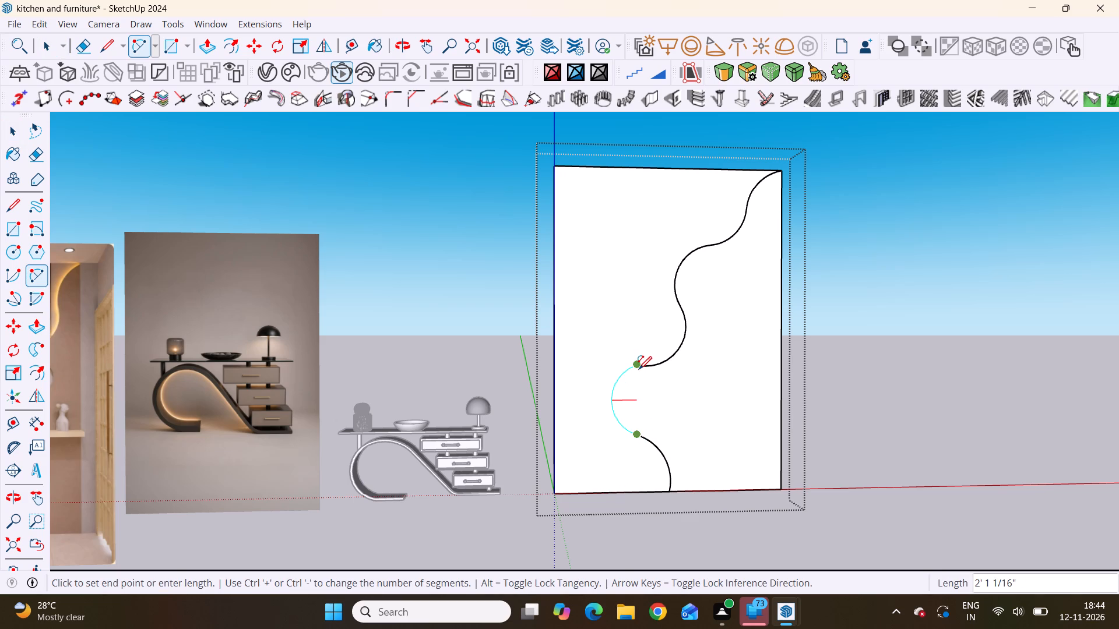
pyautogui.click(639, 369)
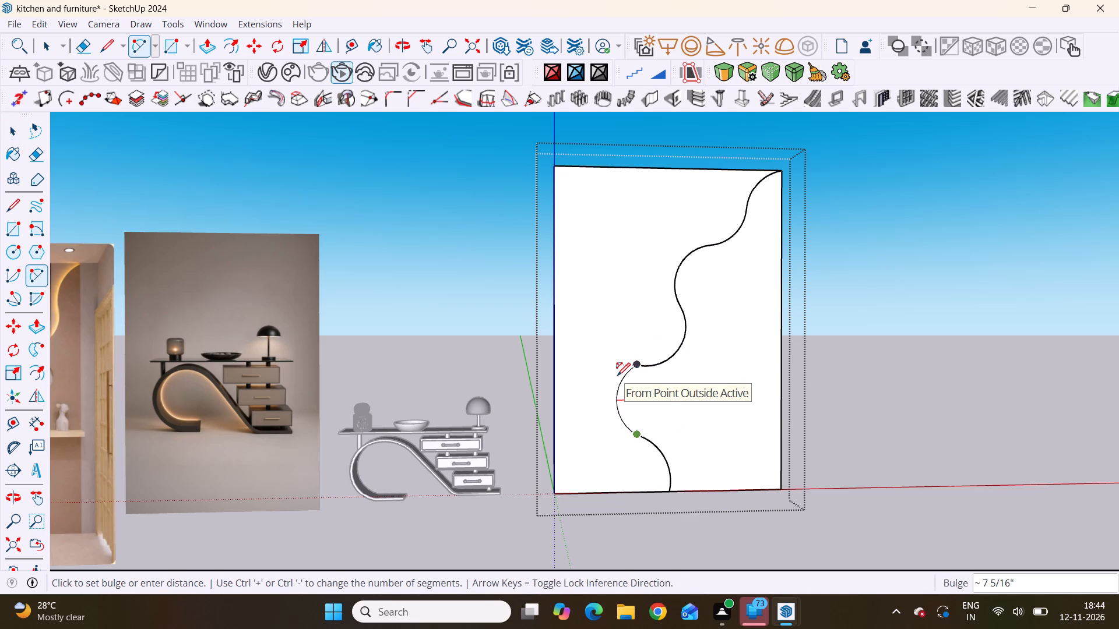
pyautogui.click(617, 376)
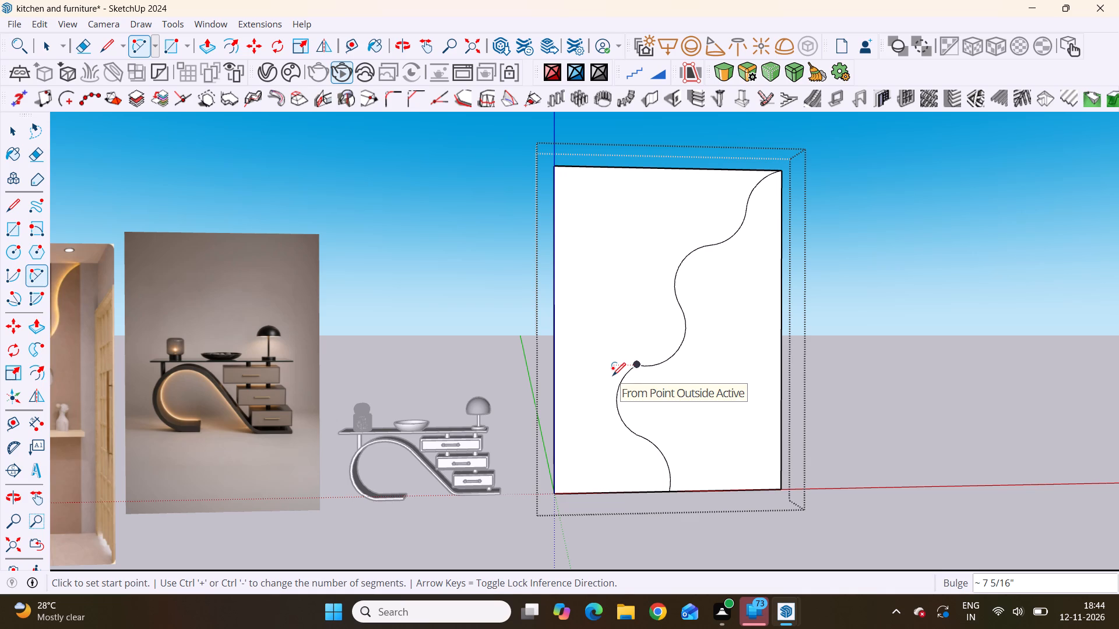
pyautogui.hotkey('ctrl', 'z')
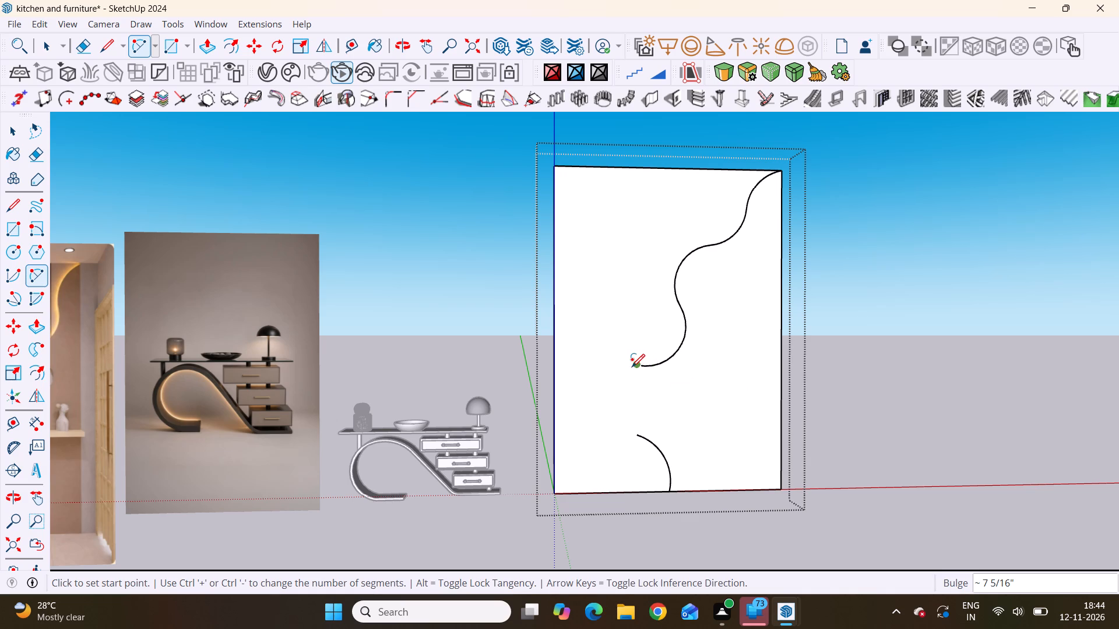
# Redraw the second arc from the third arc's lower endpoint down to the lowest arc's upper endpoint, bulging left about 9 1/8".
pyautogui.click(635, 367)
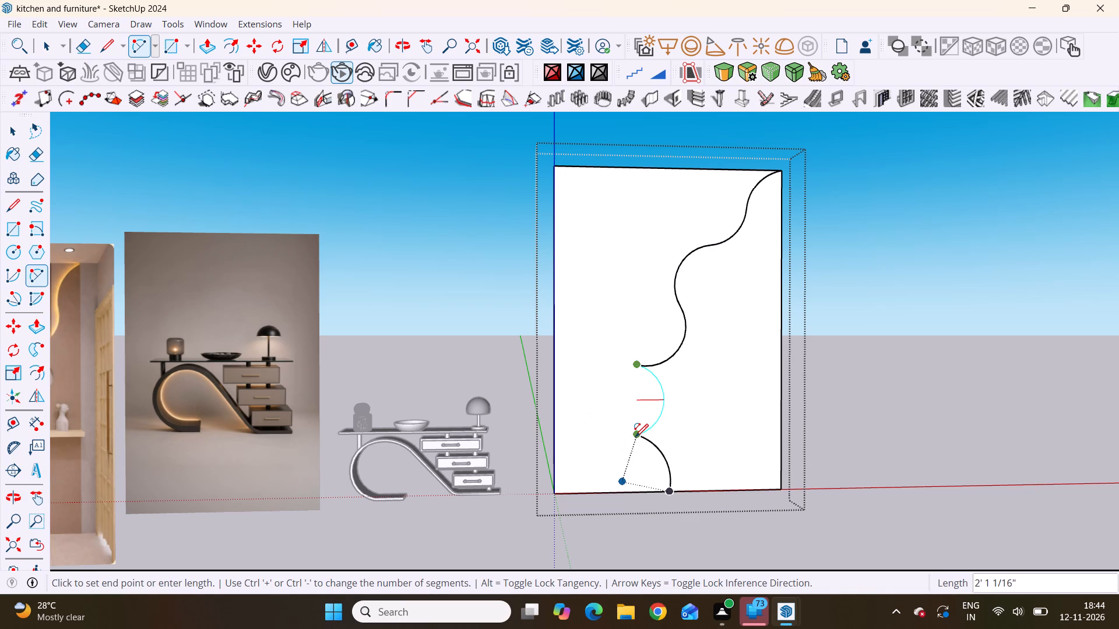
pyautogui.click(635, 437)
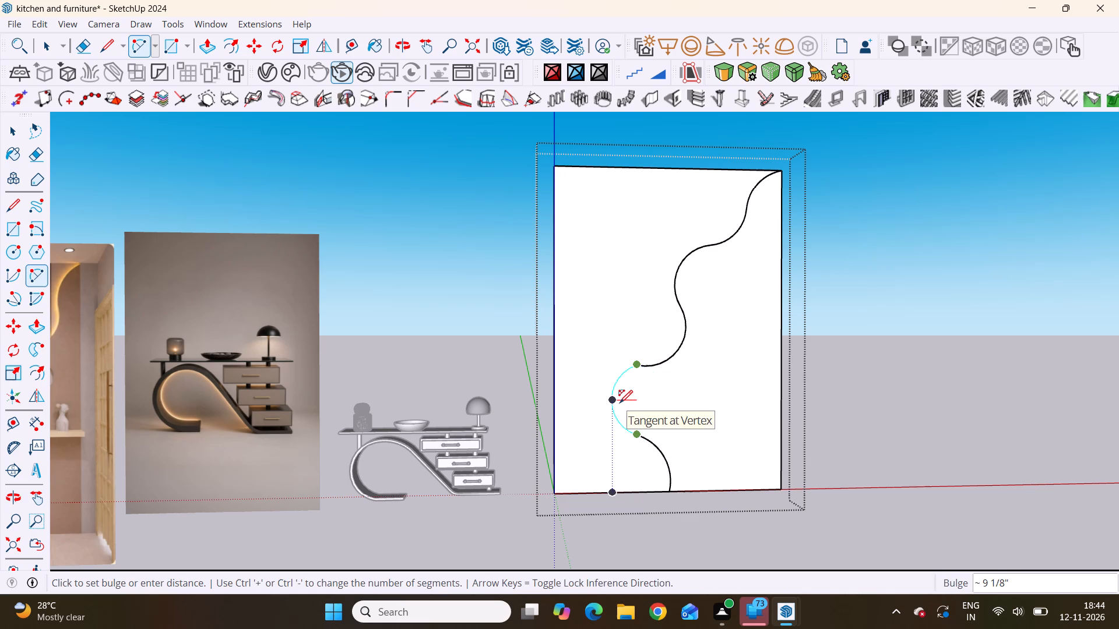
pyautogui.click(620, 403)
pyautogui.scroll(4, 642, 363)
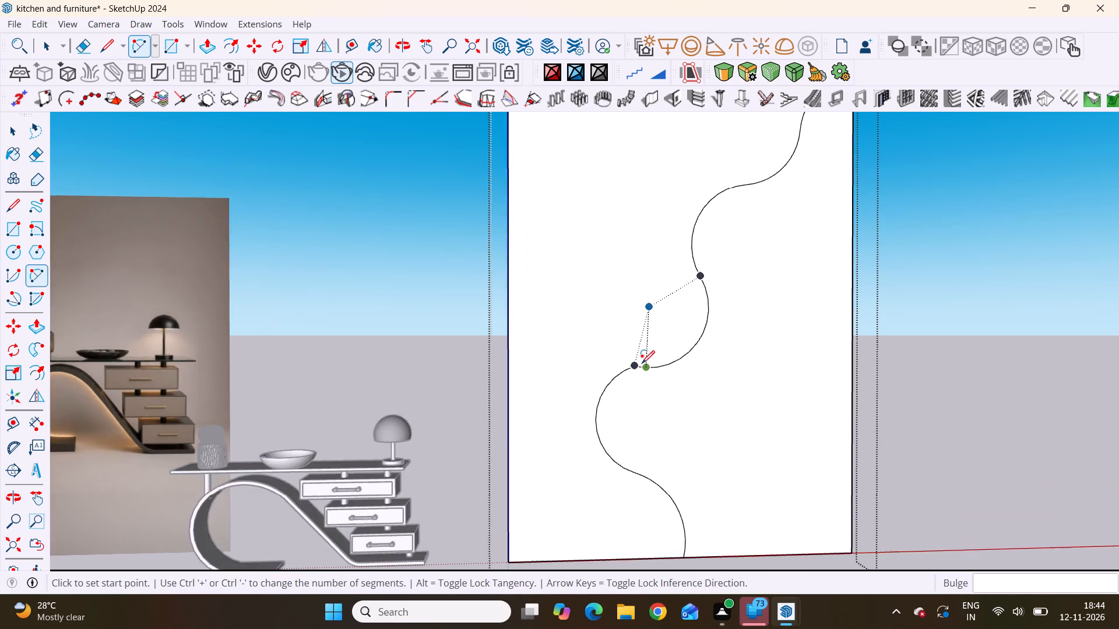
pyautogui.scroll(6, 642, 363)
pyautogui.scroll(-8, 599, 348)
pyautogui.press('space')
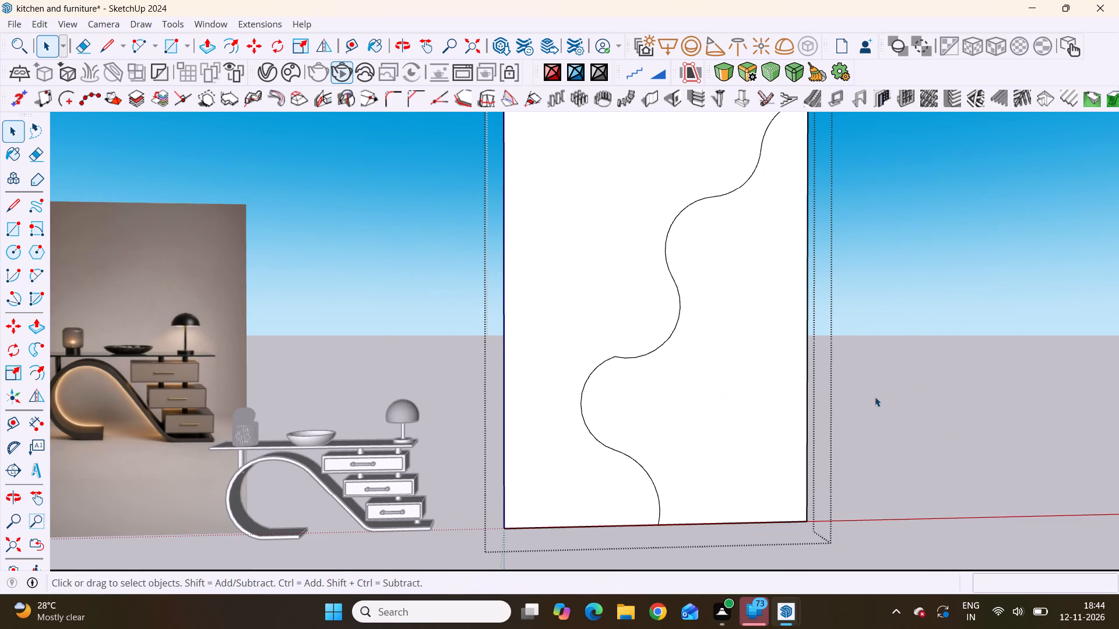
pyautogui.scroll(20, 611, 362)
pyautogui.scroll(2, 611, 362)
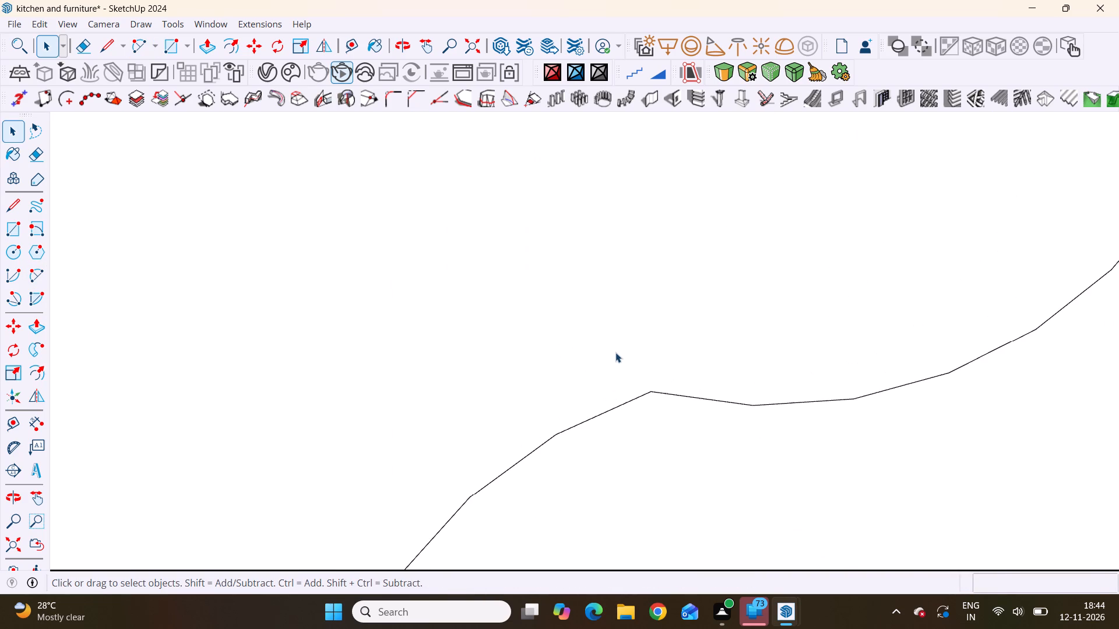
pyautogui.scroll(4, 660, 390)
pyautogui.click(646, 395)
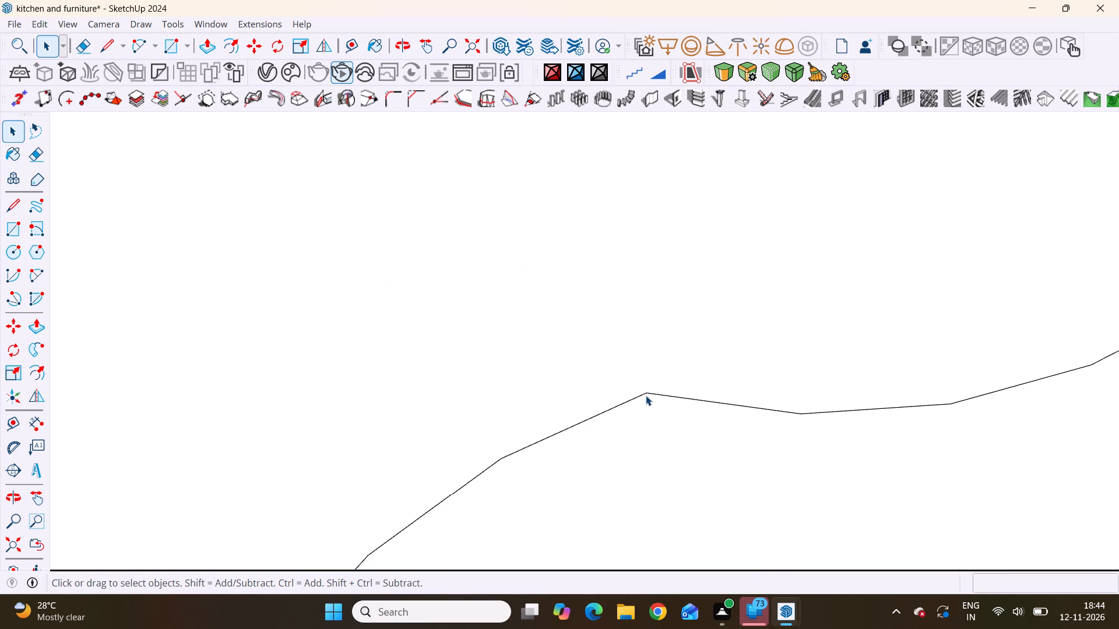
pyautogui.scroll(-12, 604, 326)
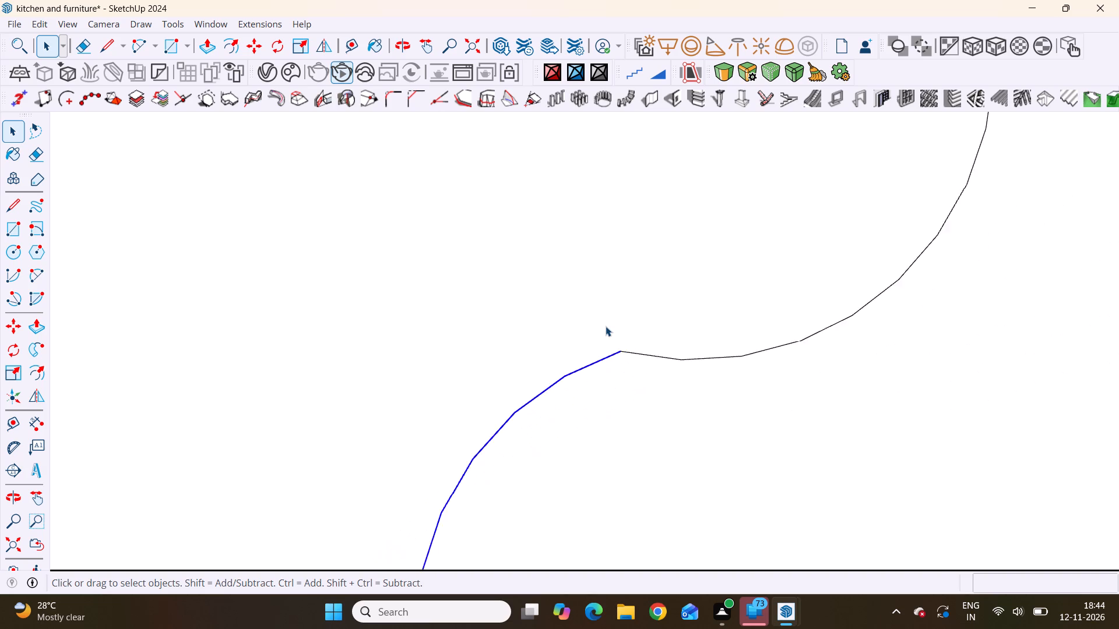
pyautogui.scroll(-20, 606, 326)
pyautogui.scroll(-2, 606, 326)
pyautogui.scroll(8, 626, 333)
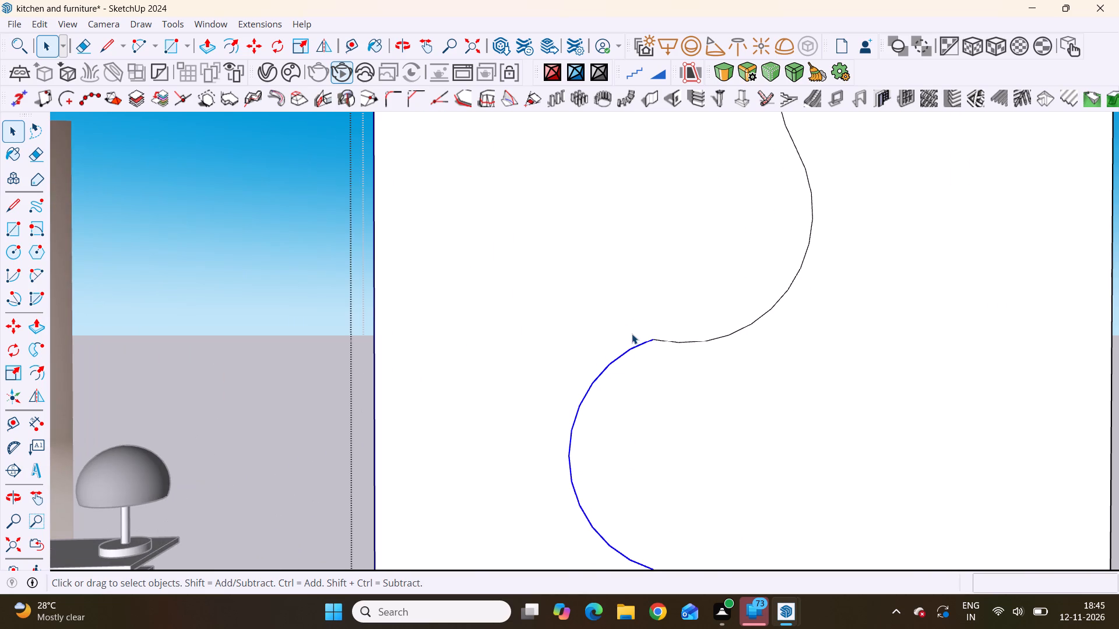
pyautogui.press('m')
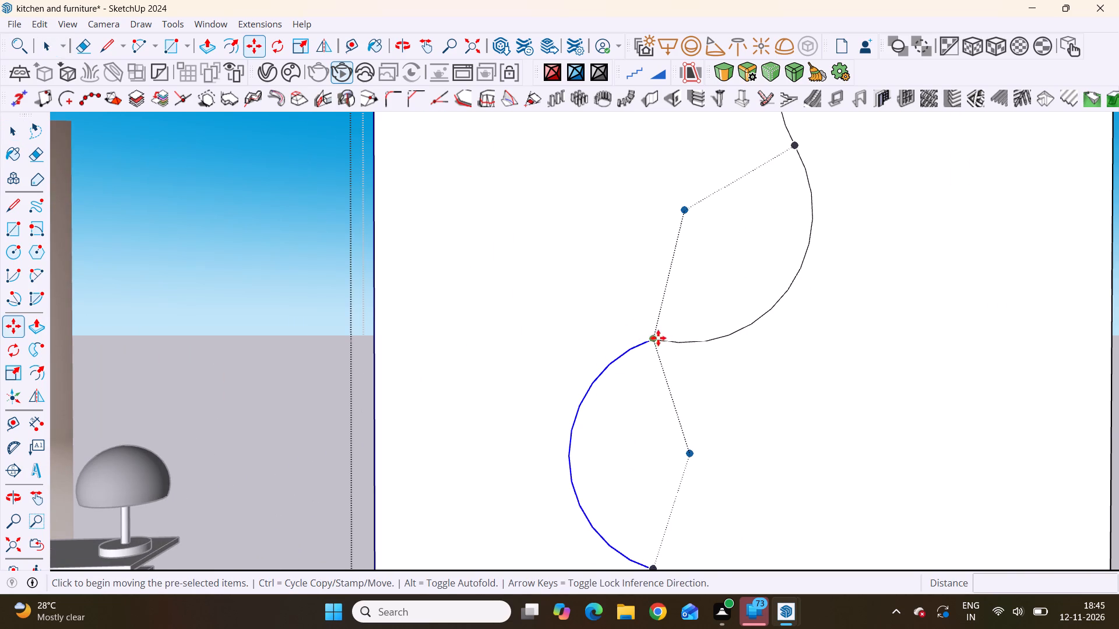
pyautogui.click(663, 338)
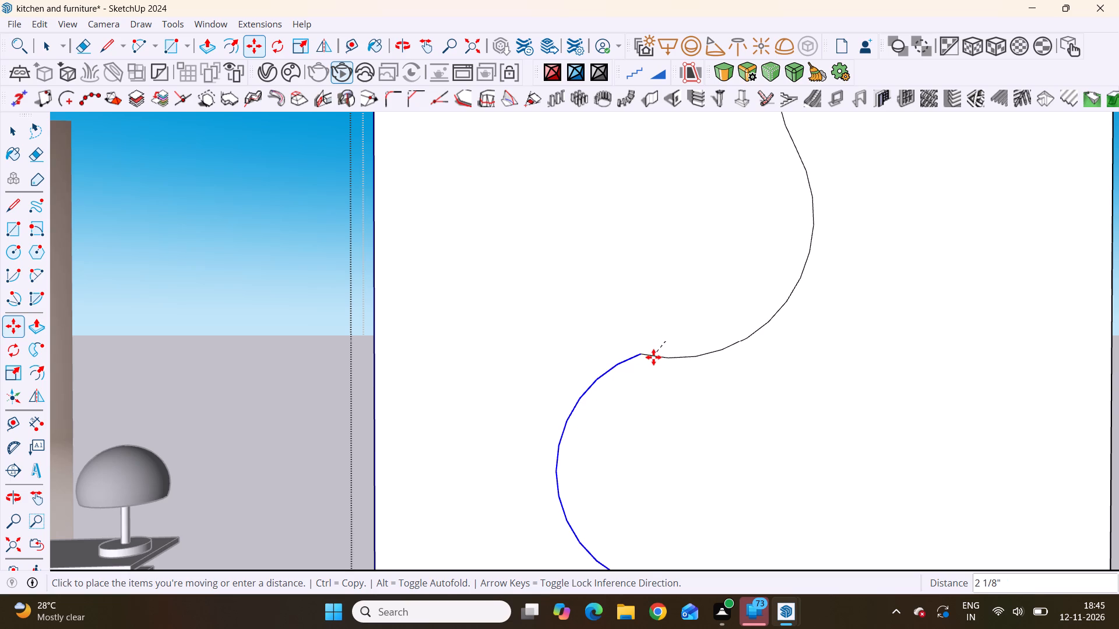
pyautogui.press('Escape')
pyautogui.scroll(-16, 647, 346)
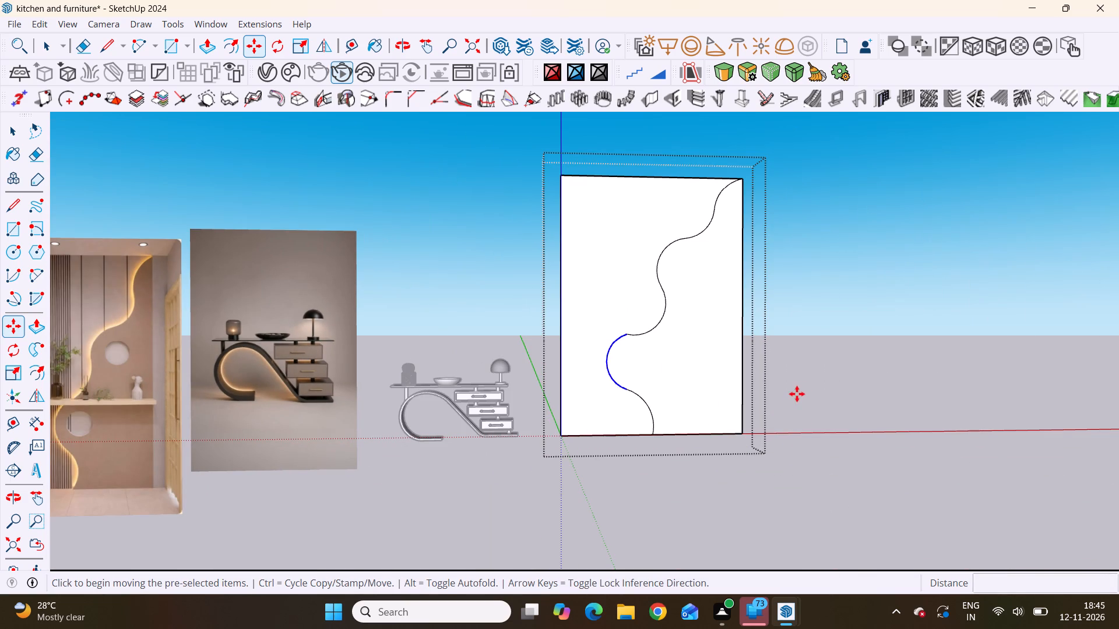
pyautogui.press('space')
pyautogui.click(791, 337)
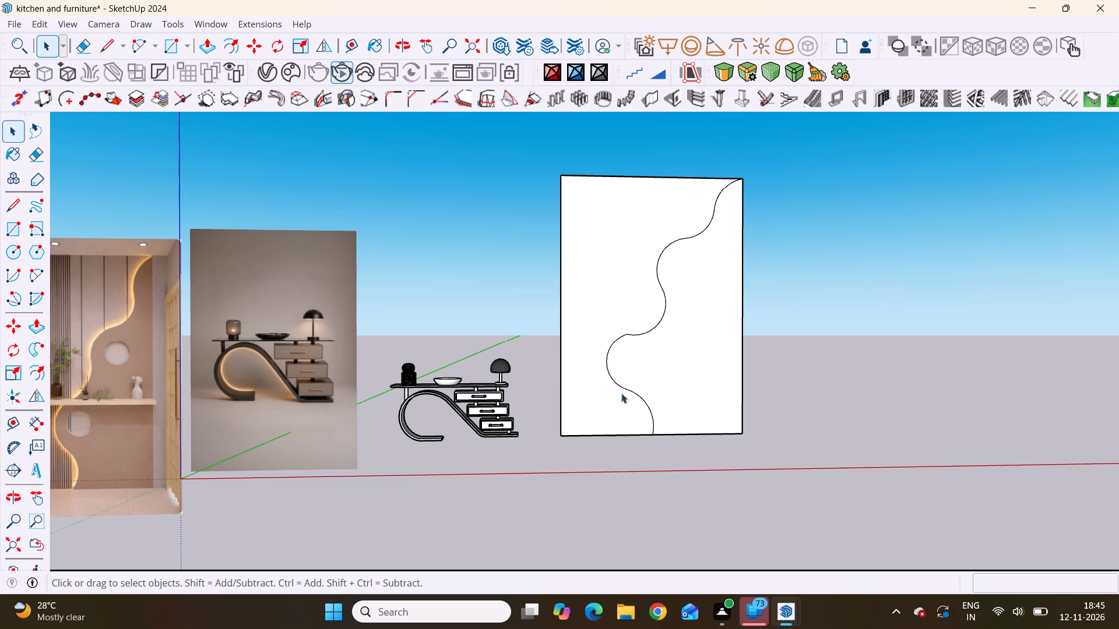
# Examine the back panel's wavy line, especially the junction between its second and third arcs from the bottom, from several angles.
pyautogui.click(629, 334)
pyautogui.scroll(3, 618, 336)
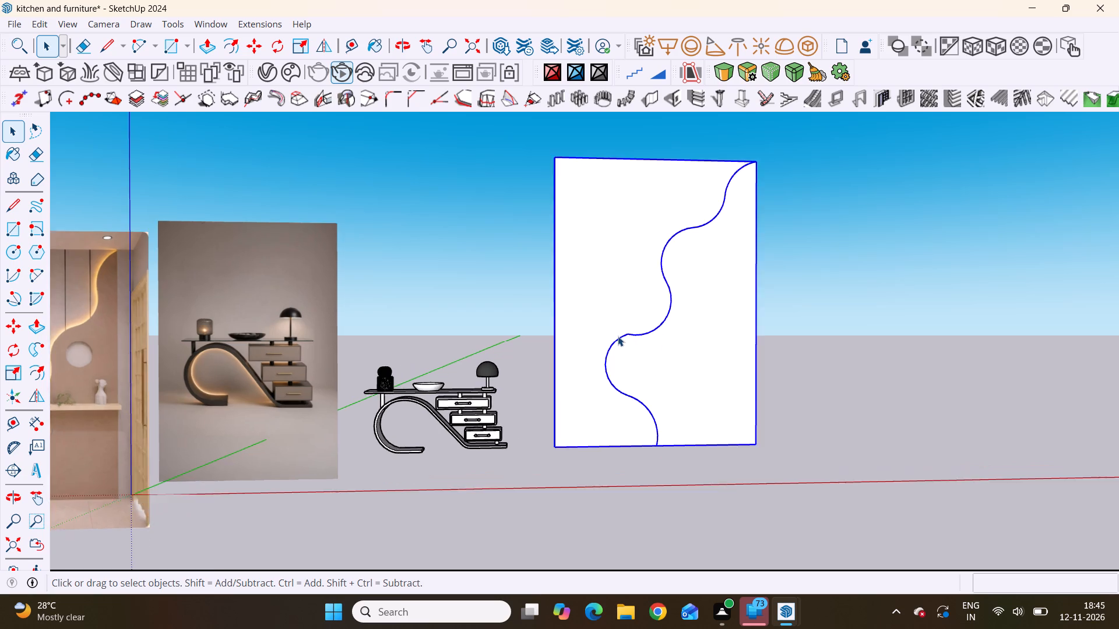
pyautogui.scroll(20, 620, 331)
pyautogui.scroll(2, 620, 331)
pyautogui.moveTo(688, 383); pyautogui.dragTo(719, 447, button='middle')
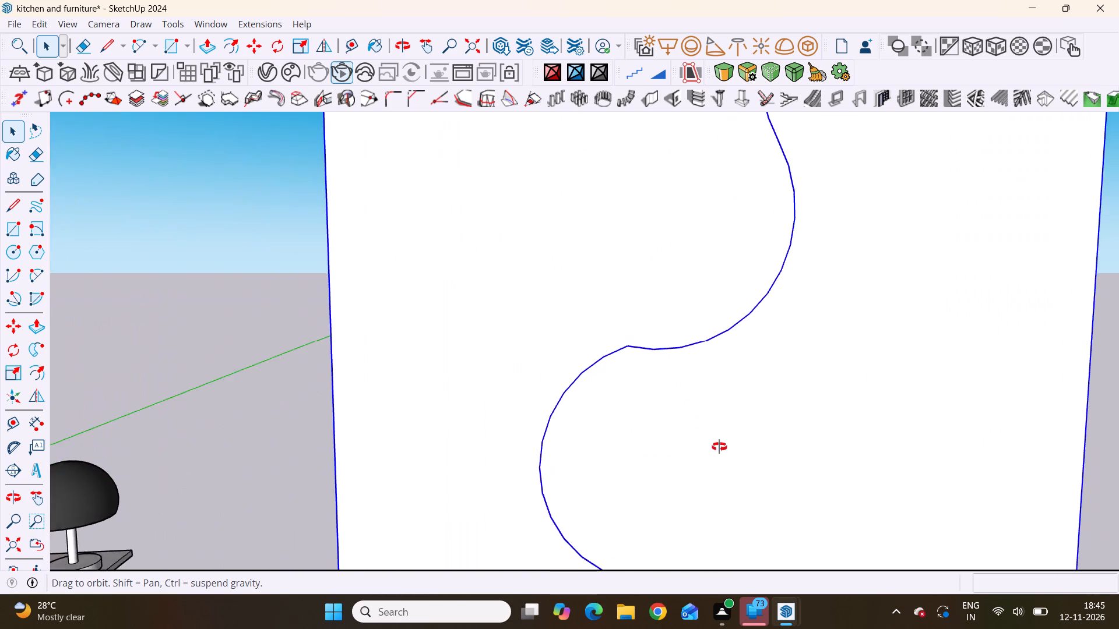
pyautogui.moveTo(719, 447); pyautogui.dragTo(702, 473, button='middle')
pyautogui.scroll(-16, 667, 426)
pyautogui.click(849, 278)
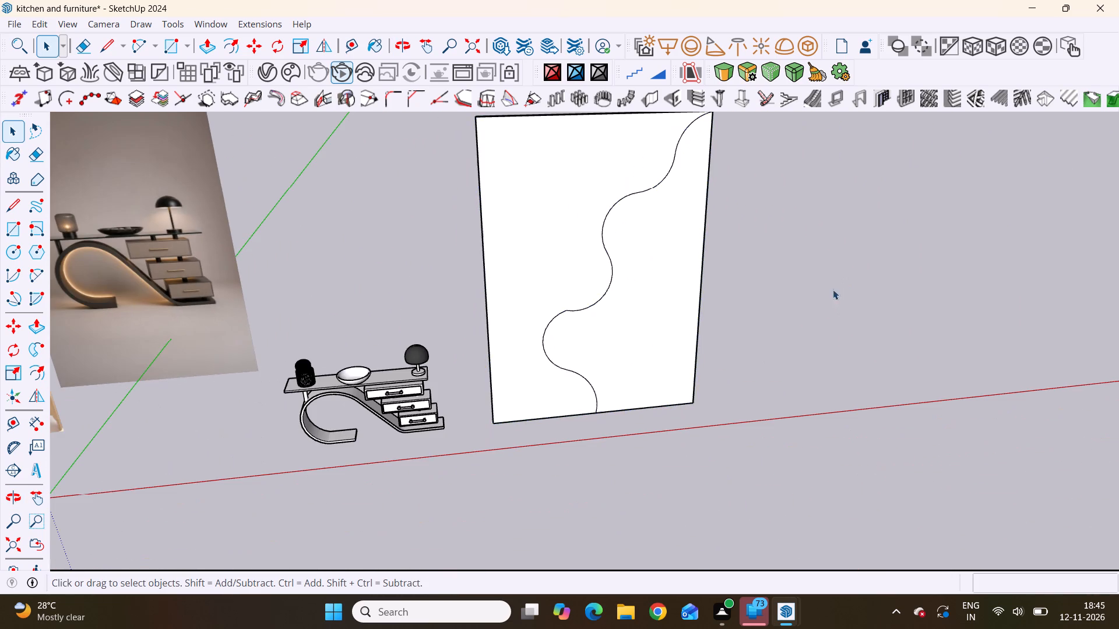
pyautogui.scroll(-4, 694, 312)
pyautogui.moveTo(679, 311); pyautogui.dragTo(613, 242, button='middle')
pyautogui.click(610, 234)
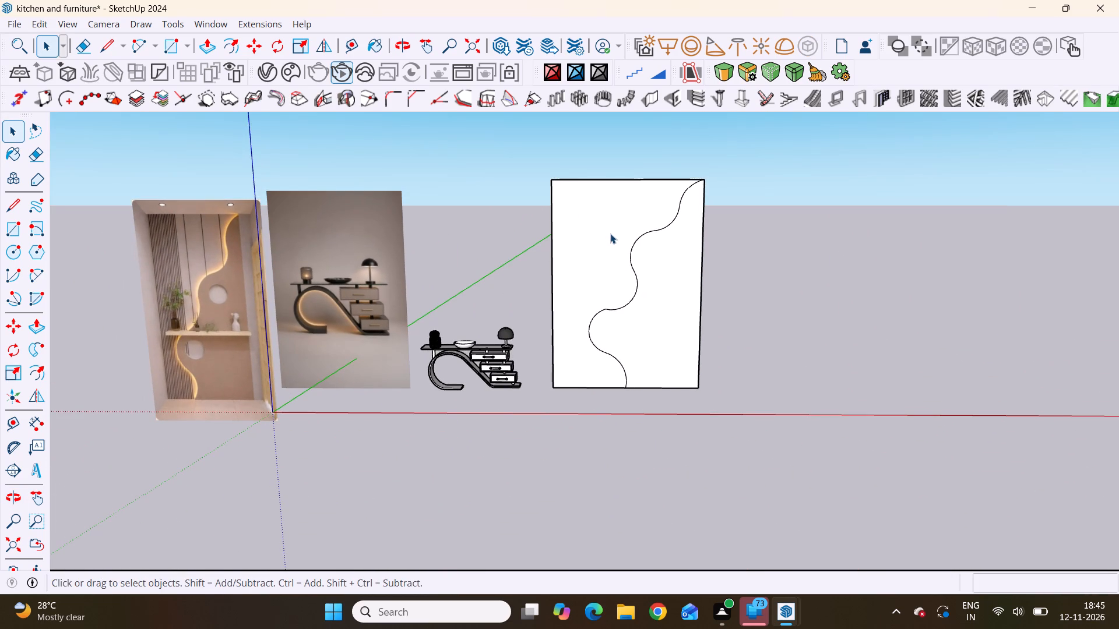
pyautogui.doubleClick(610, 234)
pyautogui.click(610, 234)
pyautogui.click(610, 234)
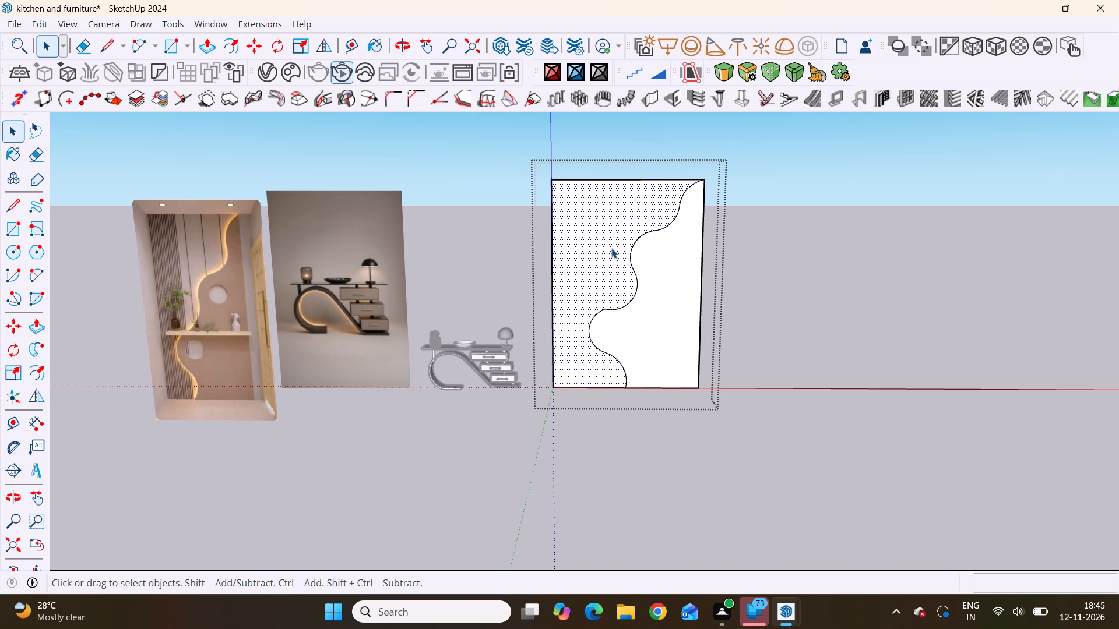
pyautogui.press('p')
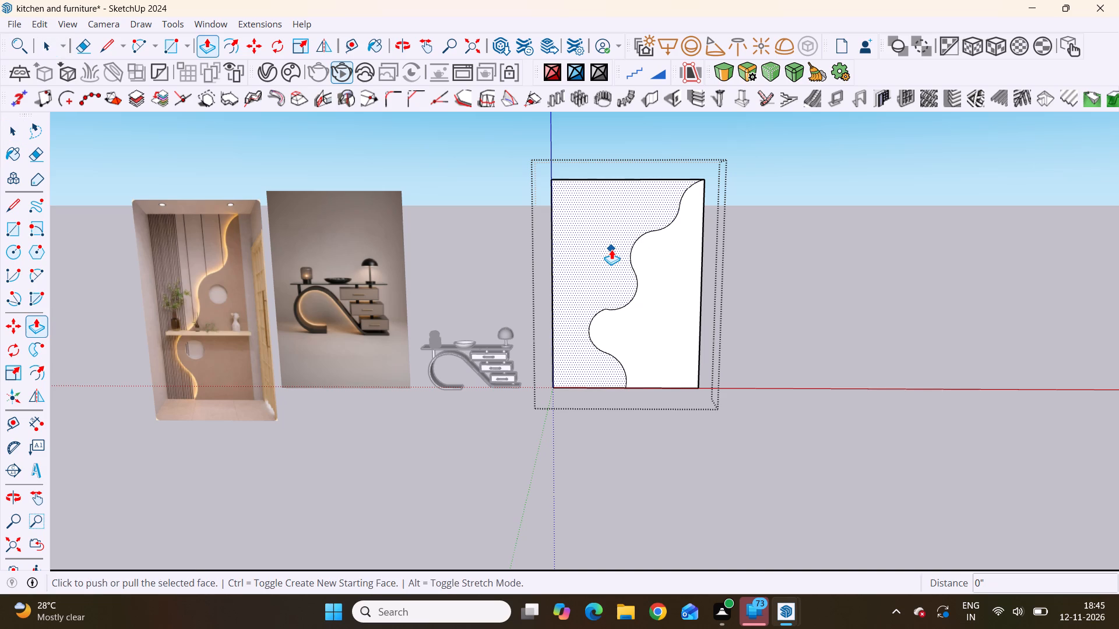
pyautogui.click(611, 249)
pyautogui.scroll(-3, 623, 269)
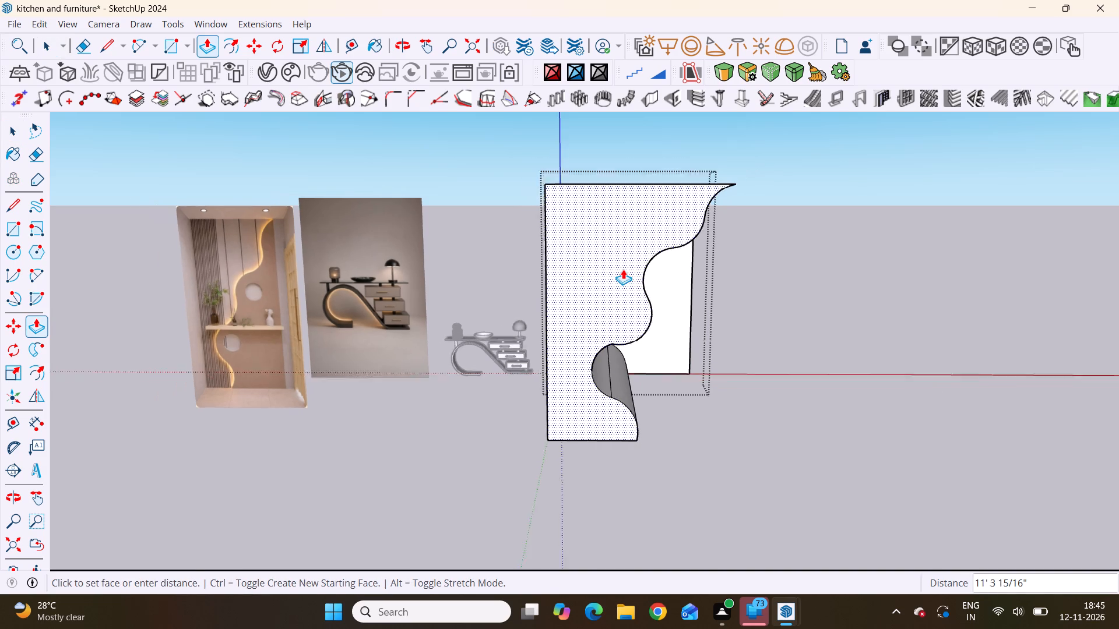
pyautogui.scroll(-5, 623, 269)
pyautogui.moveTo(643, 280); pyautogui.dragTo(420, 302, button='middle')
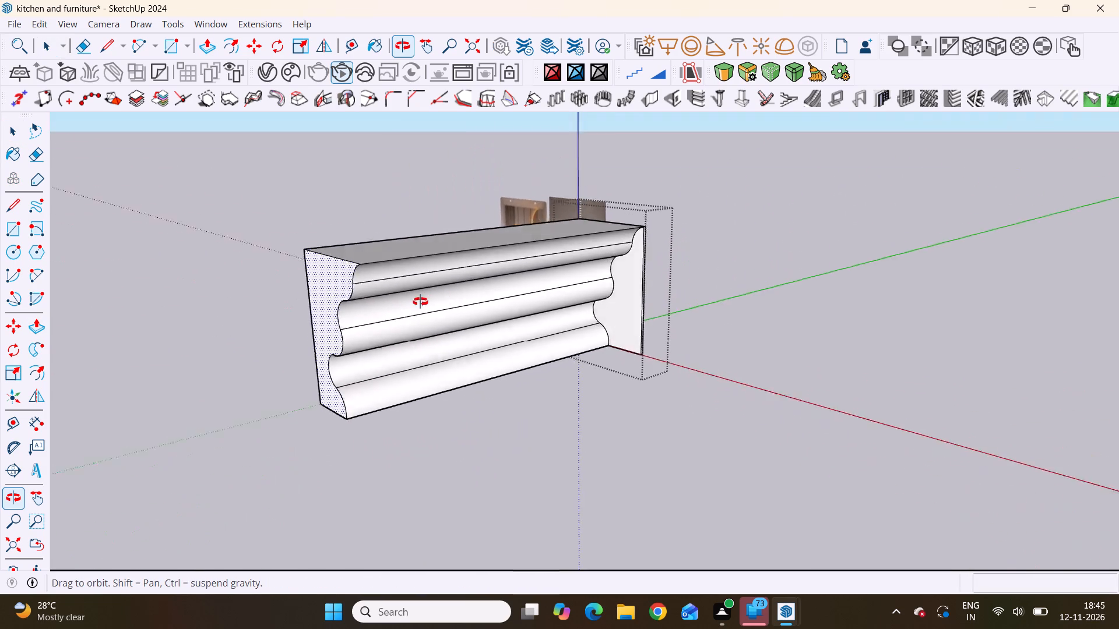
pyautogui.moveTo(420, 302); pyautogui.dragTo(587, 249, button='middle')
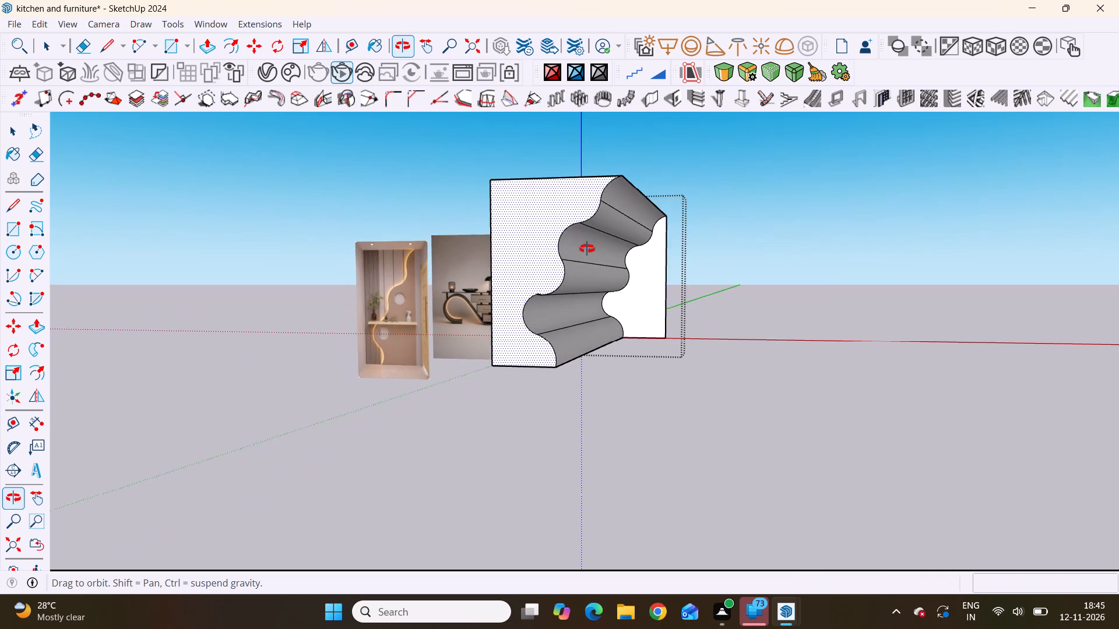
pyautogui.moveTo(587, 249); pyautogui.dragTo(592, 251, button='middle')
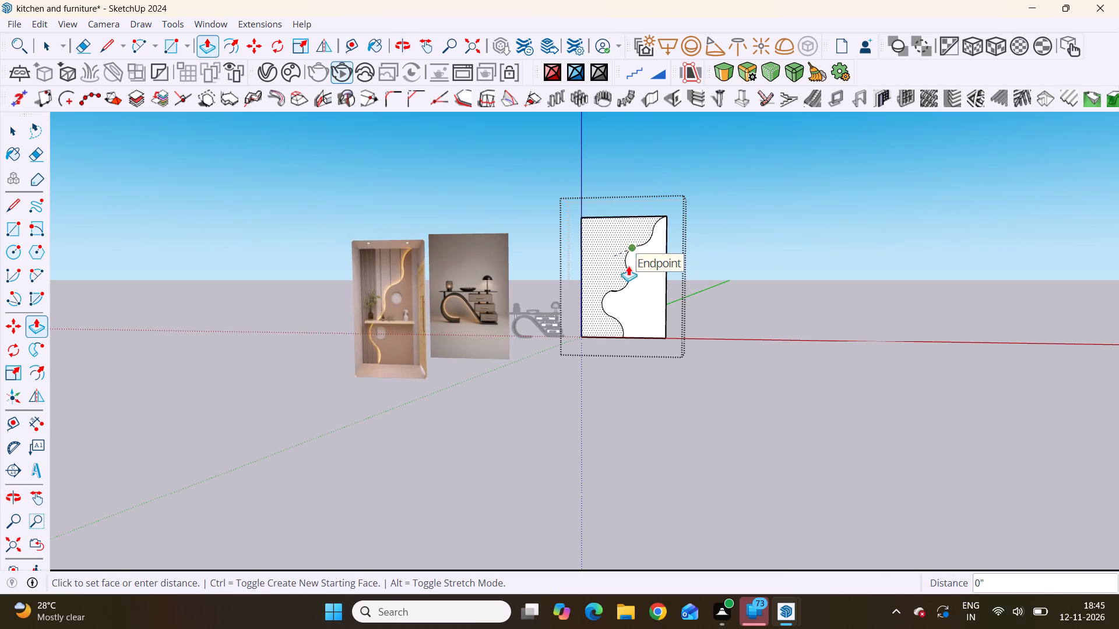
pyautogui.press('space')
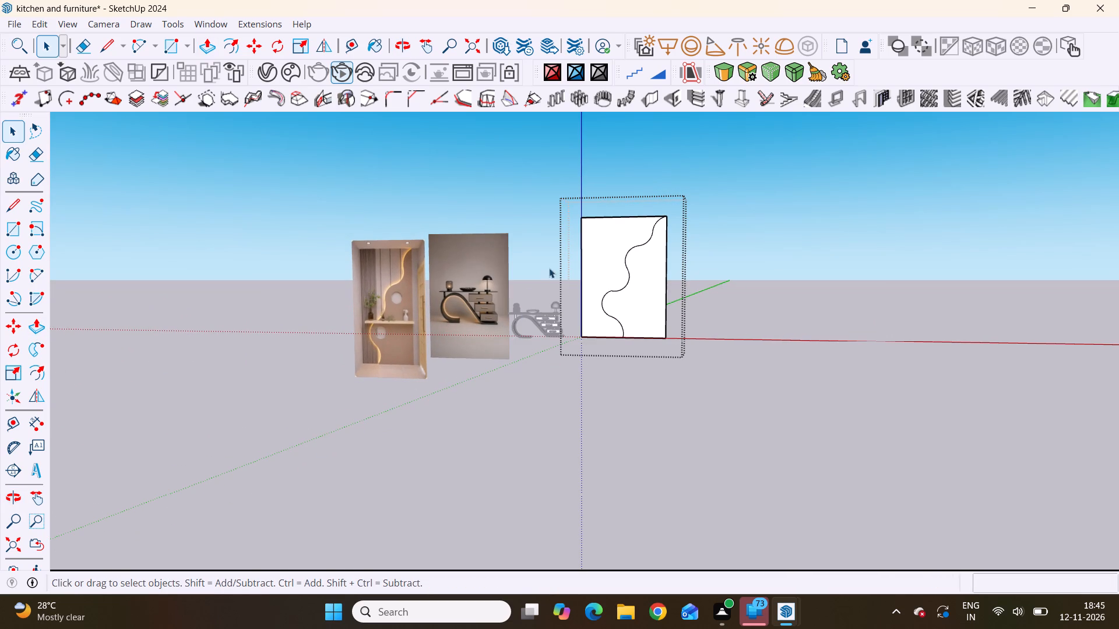
# Group the panel face on the left side of the wavy line together with its bounding edges.
pyautogui.click(605, 257)
pyautogui.doubleClick(605, 263)
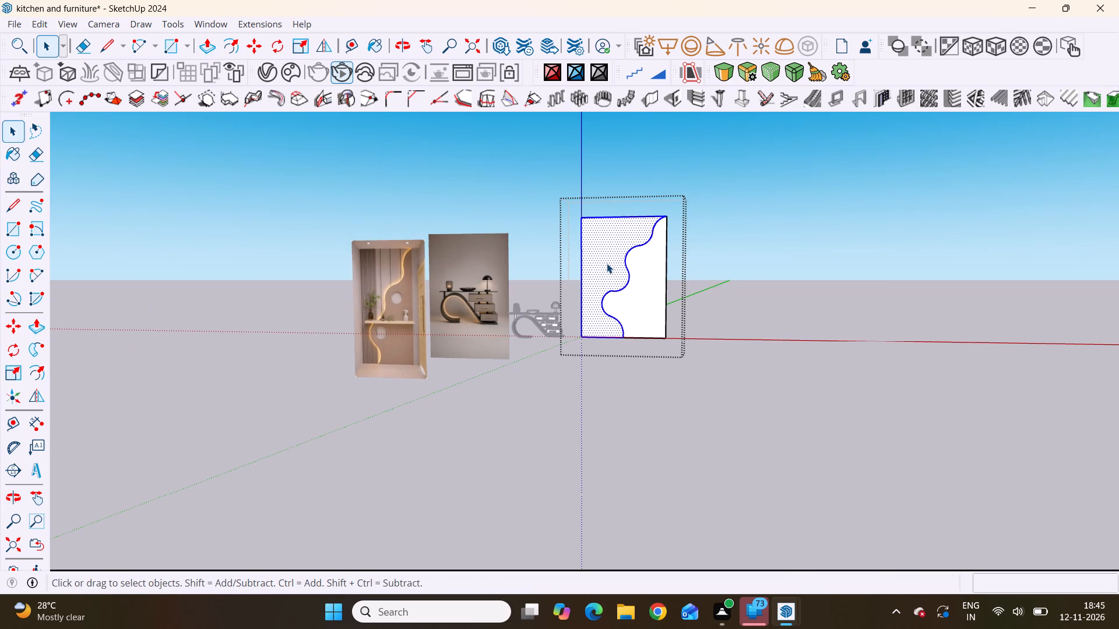
pyautogui.rightClick(607, 262)
pyautogui.click(645, 141)
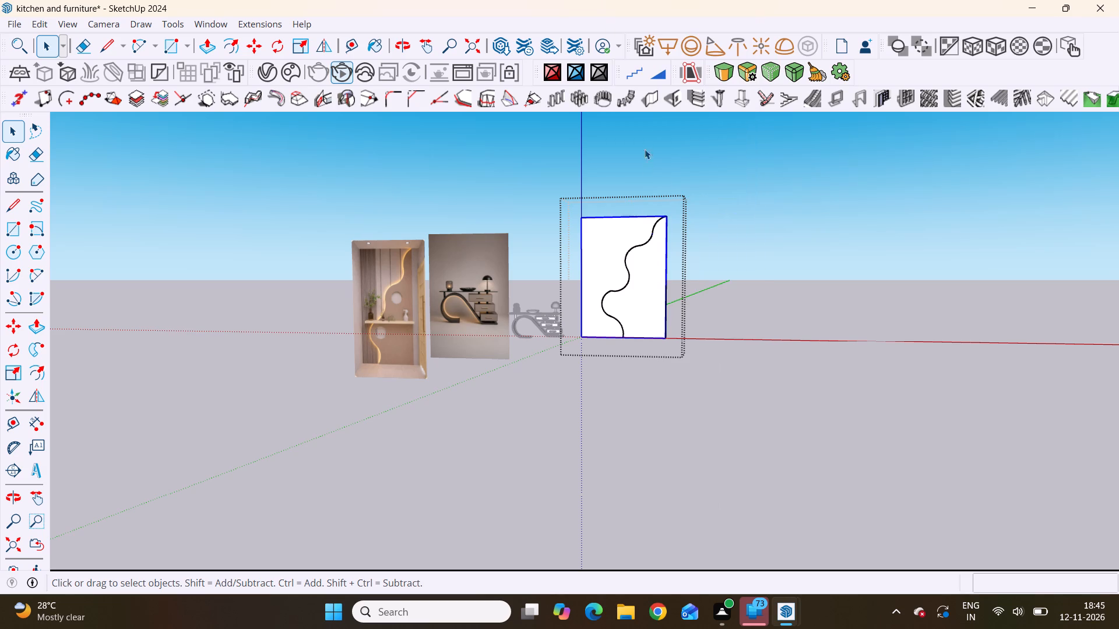
# Open the new left-hand group and extrude its wavy-edged face forward about 15/16" with Push/Pull.
pyautogui.click(618, 248)
pyautogui.click(620, 249)
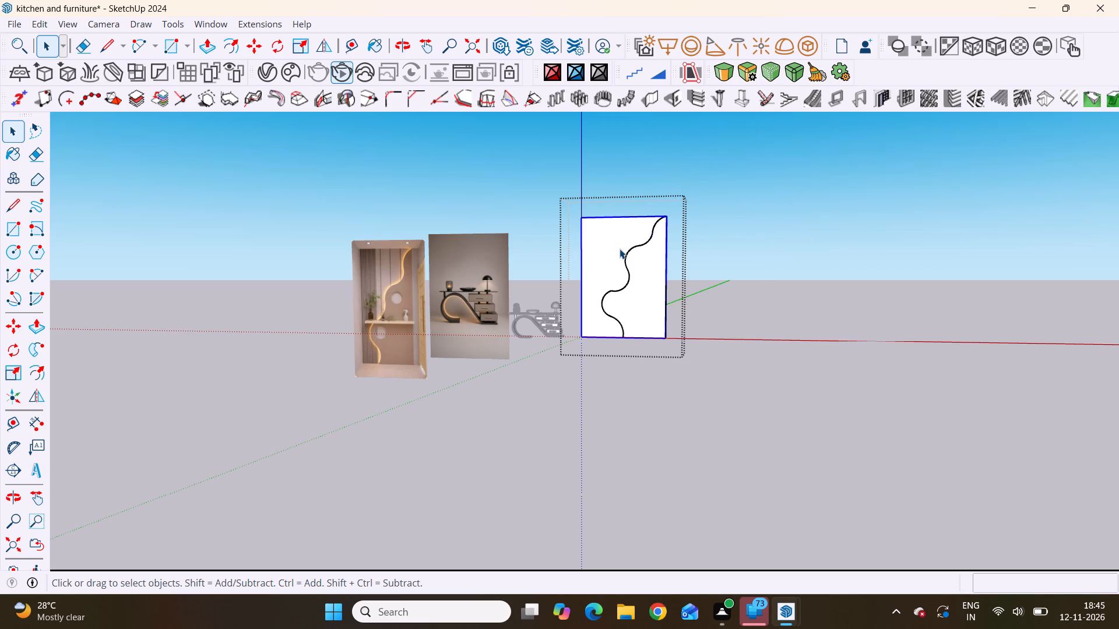
pyautogui.doubleClick(606, 243)
pyautogui.click(606, 243)
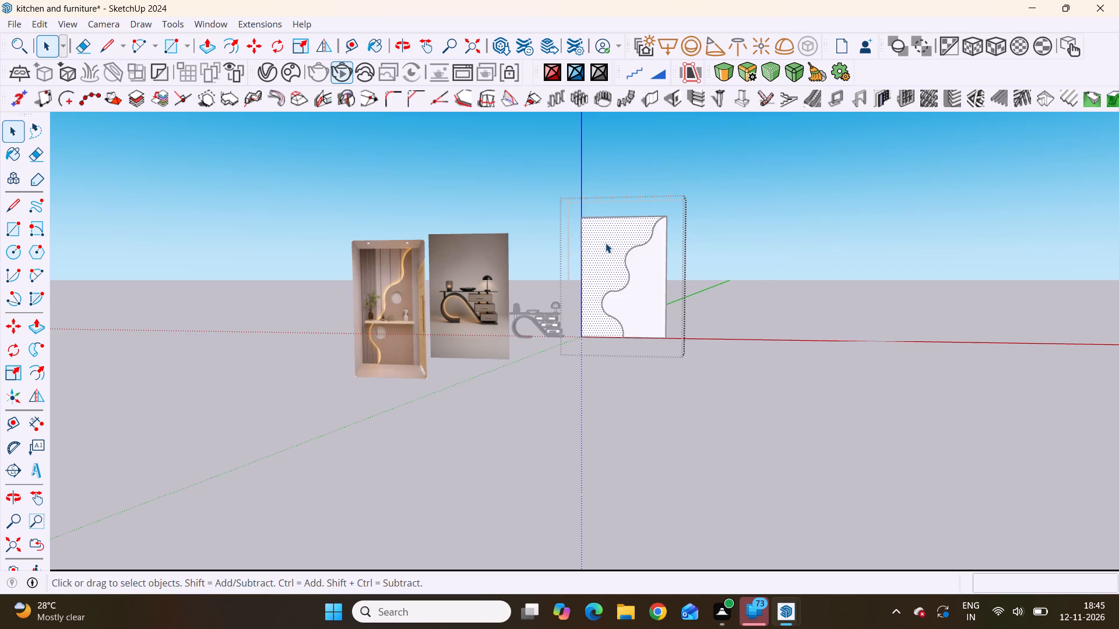
pyautogui.press('p')
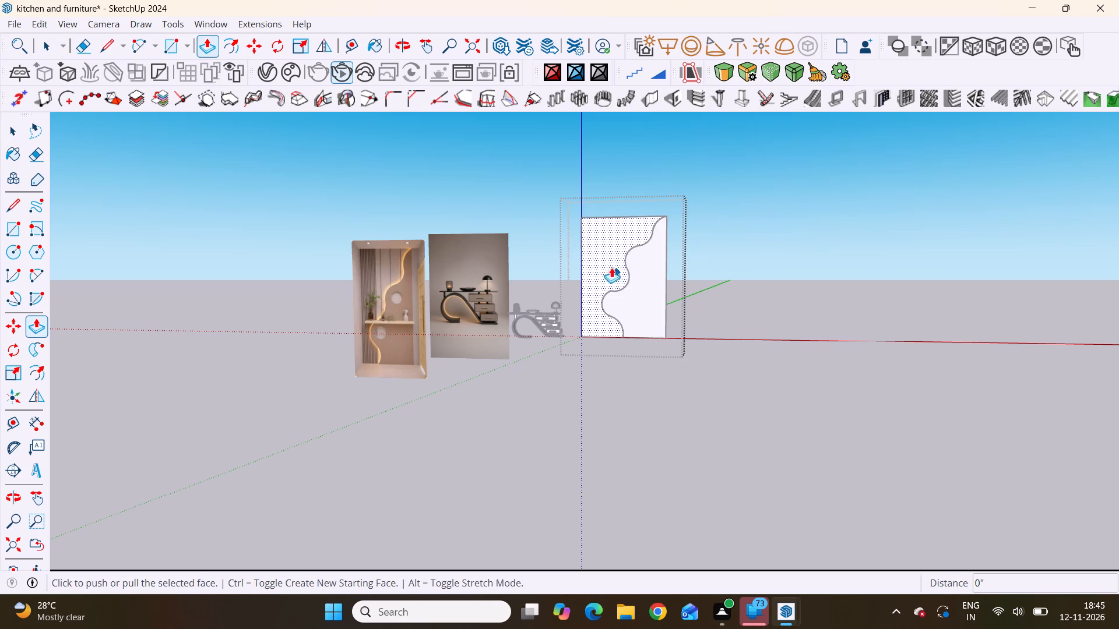
pyautogui.click(610, 256)
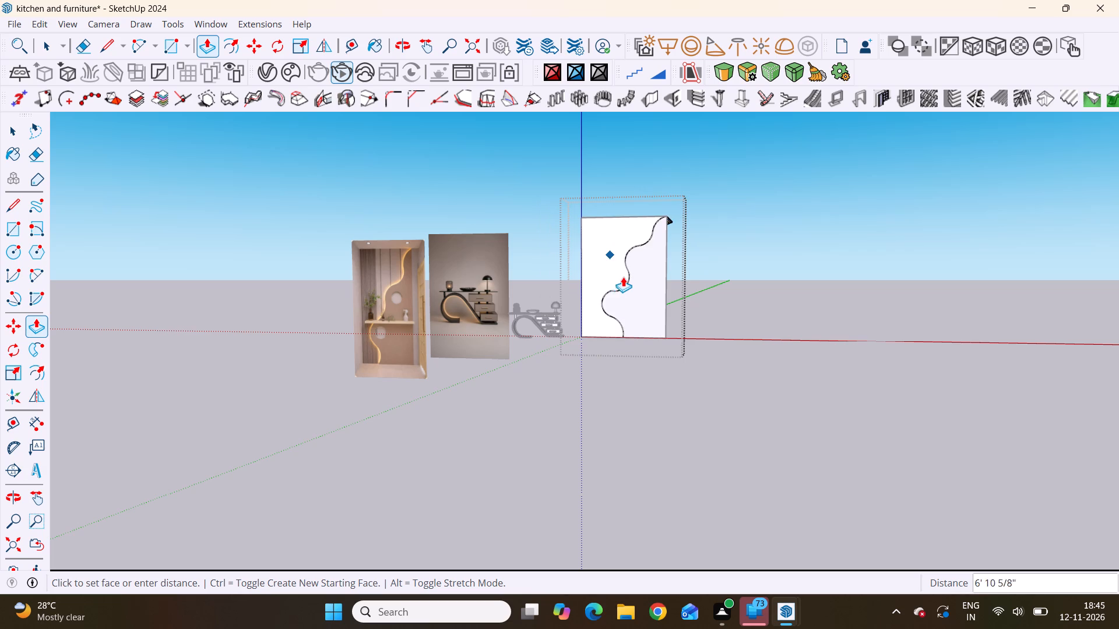
pyautogui.moveTo(589, 319); pyautogui.dragTo(377, 429, button='middle')
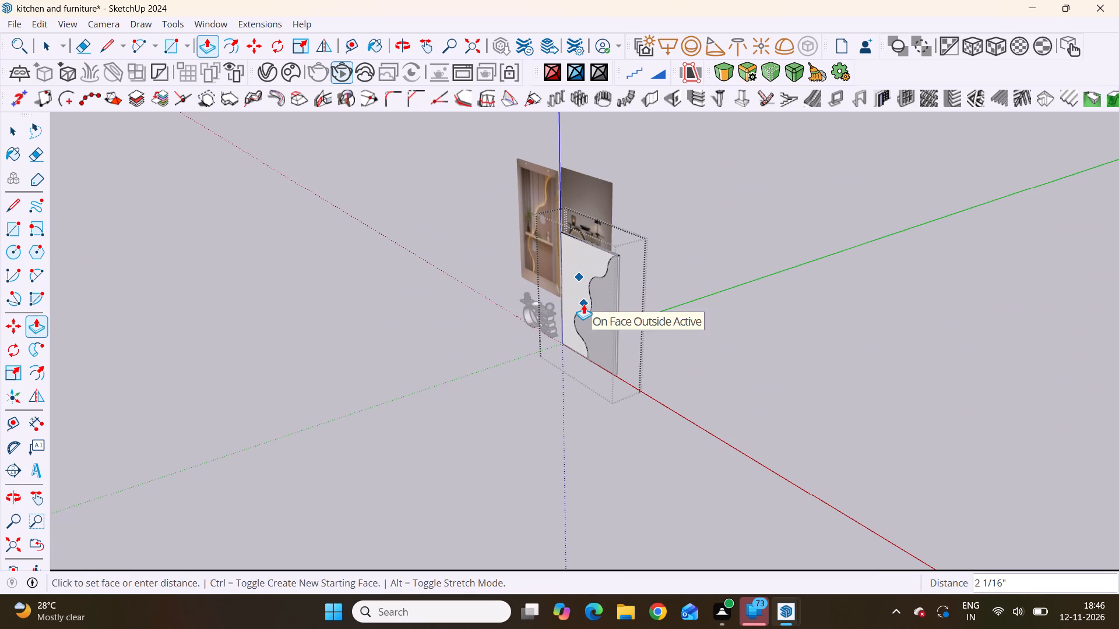
pyautogui.moveTo(579, 310); pyautogui.dragTo(465, 382, button='middle')
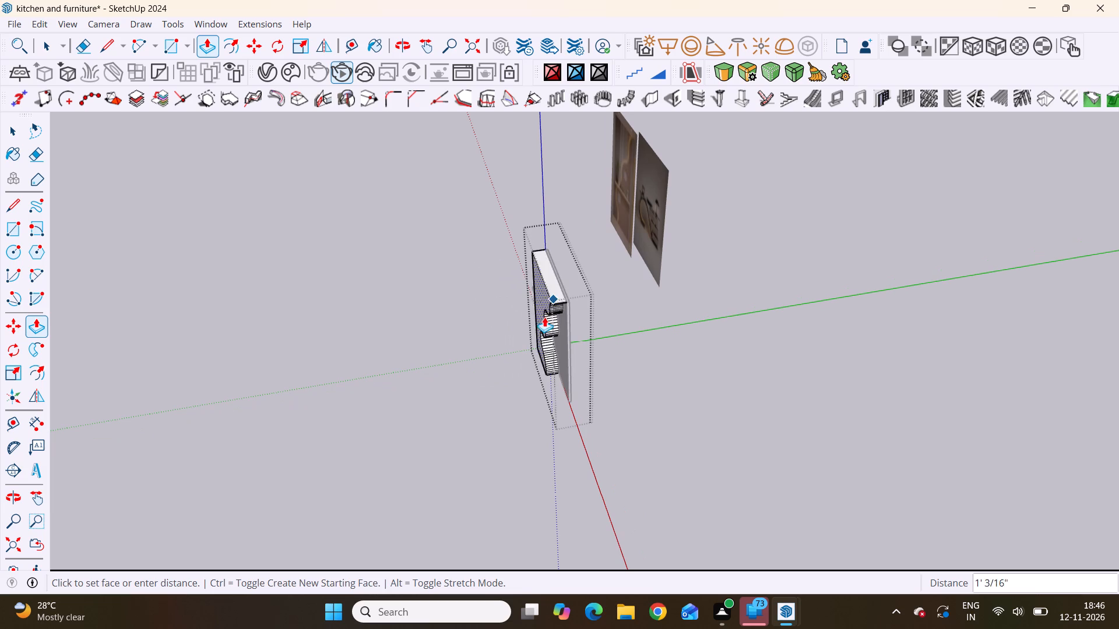
pyautogui.scroll(9, 550, 312)
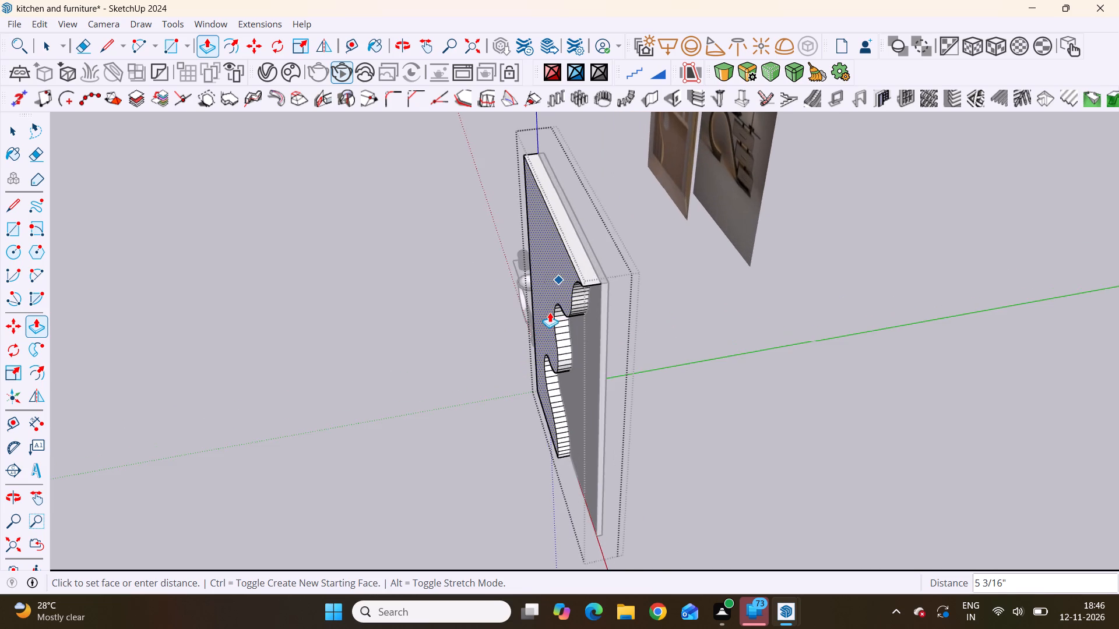
pyautogui.scroll(7, 550, 312)
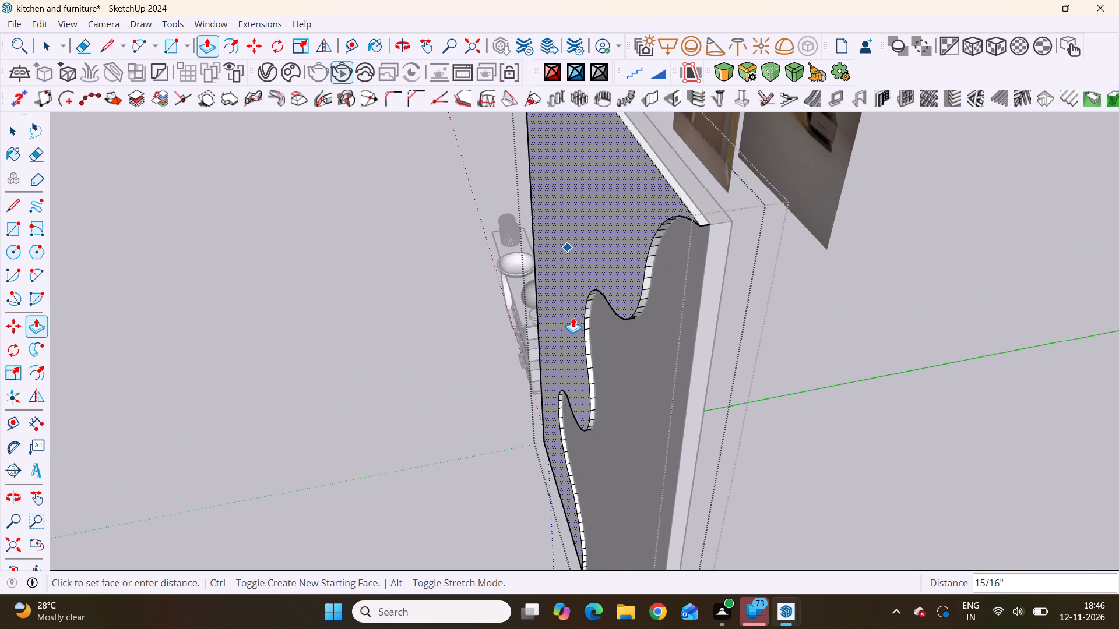
pyautogui.click(573, 317)
# Examine the extruded panel's wavy edge, closing in on the junction of the second and third arcs from the bottom.
pyautogui.scroll(-4, 624, 294)
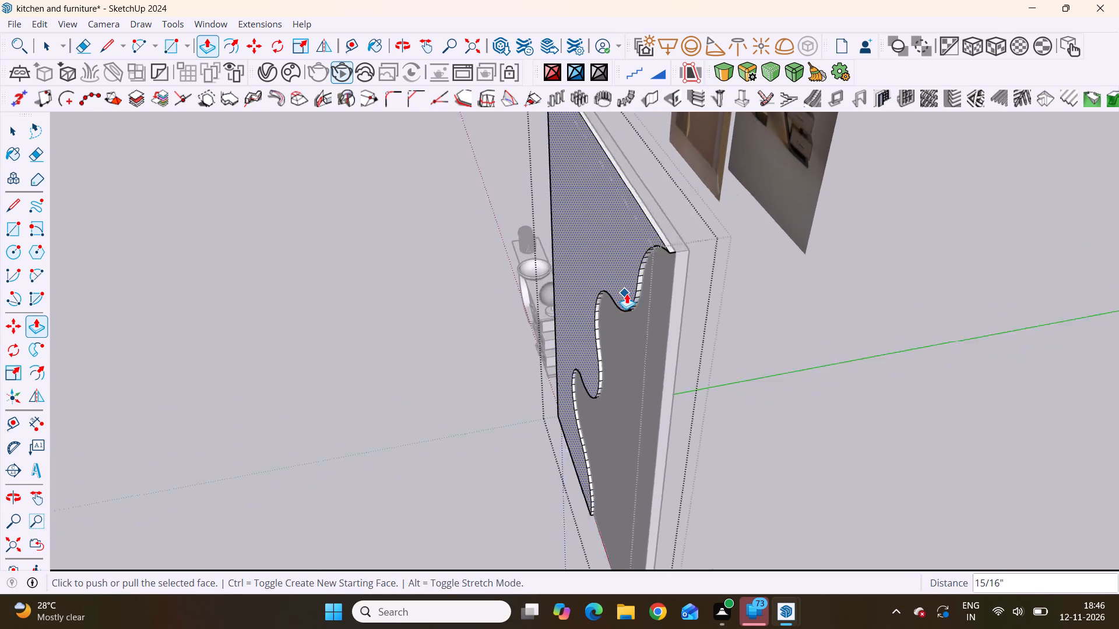
pyautogui.scroll(-16, 627, 294)
pyautogui.scroll(-4, 555, 348)
pyautogui.moveTo(524, 384); pyautogui.dragTo(669, 342, button='middle')
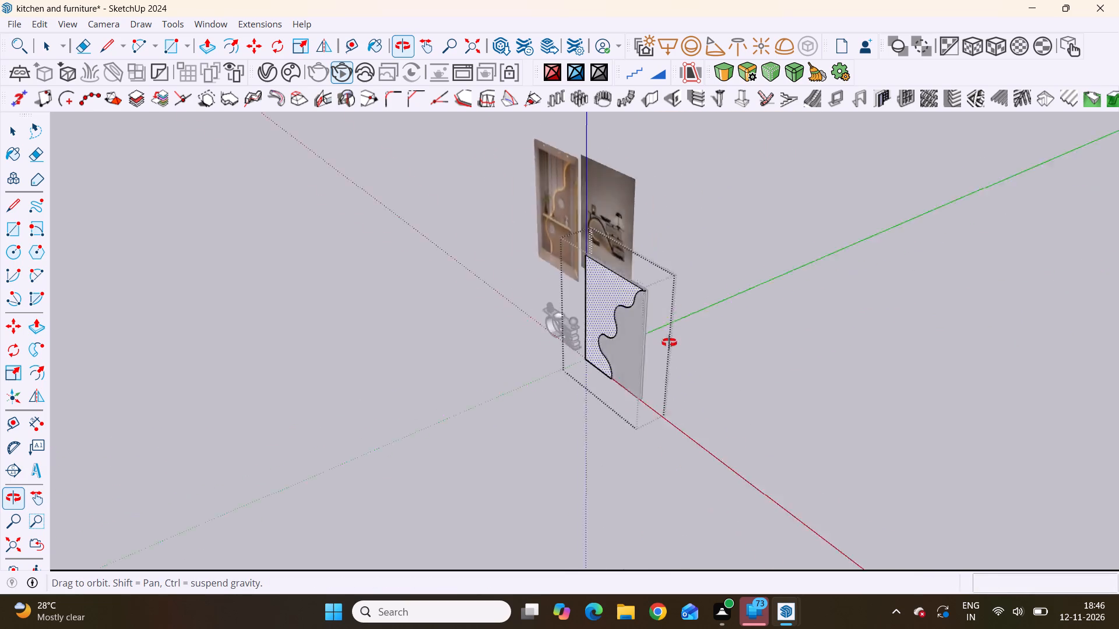
pyautogui.moveTo(669, 342); pyautogui.dragTo(870, 215, button='middle')
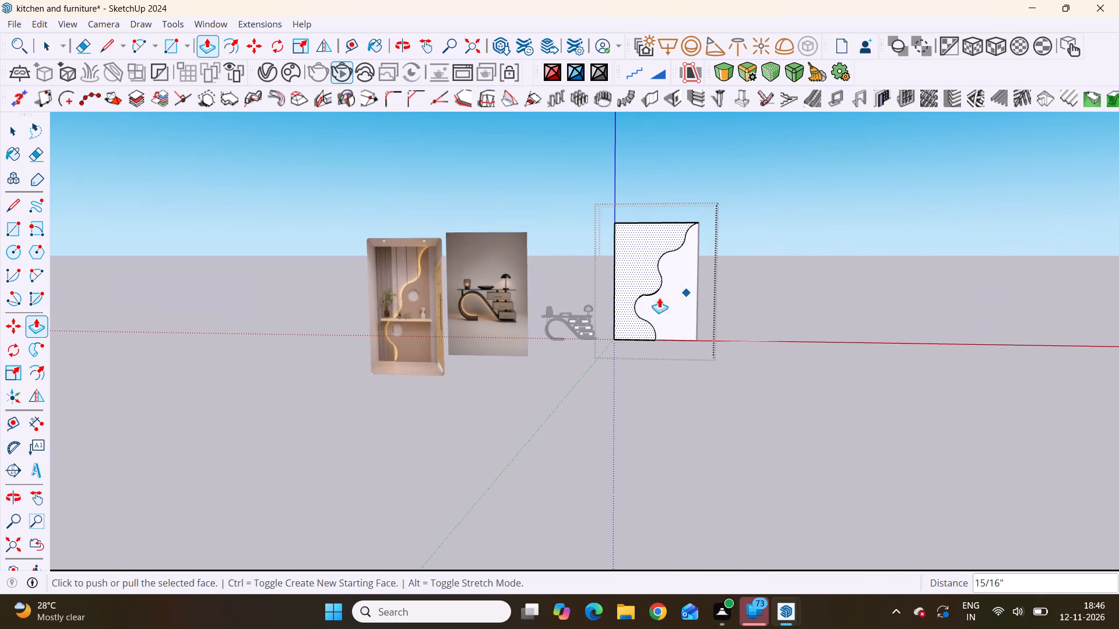
pyautogui.scroll(12, 644, 300)
pyautogui.moveTo(675, 309); pyautogui.dragTo(399, 374, button='middle')
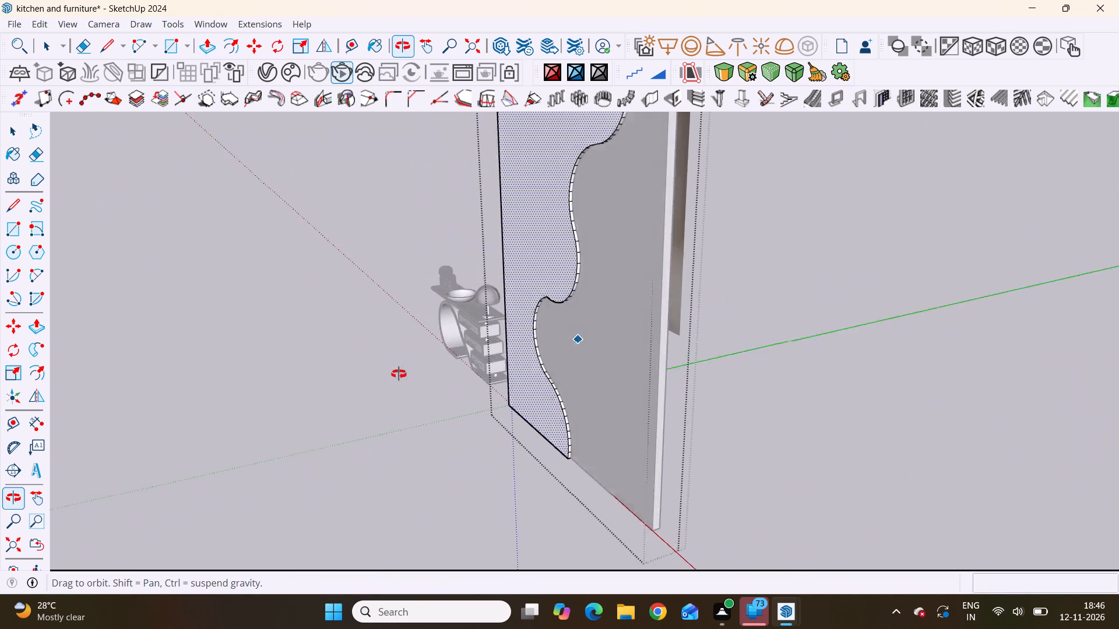
pyautogui.moveTo(399, 374); pyautogui.dragTo(420, 205, button='middle')
pyautogui.scroll(6, 591, 244)
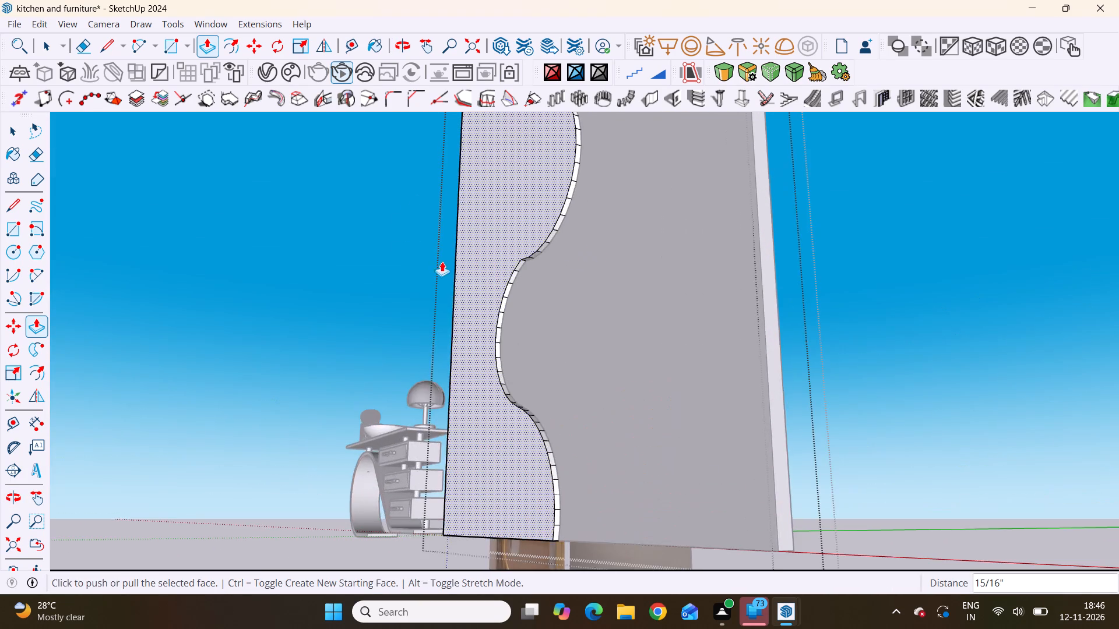
pyautogui.scroll(17, 442, 260)
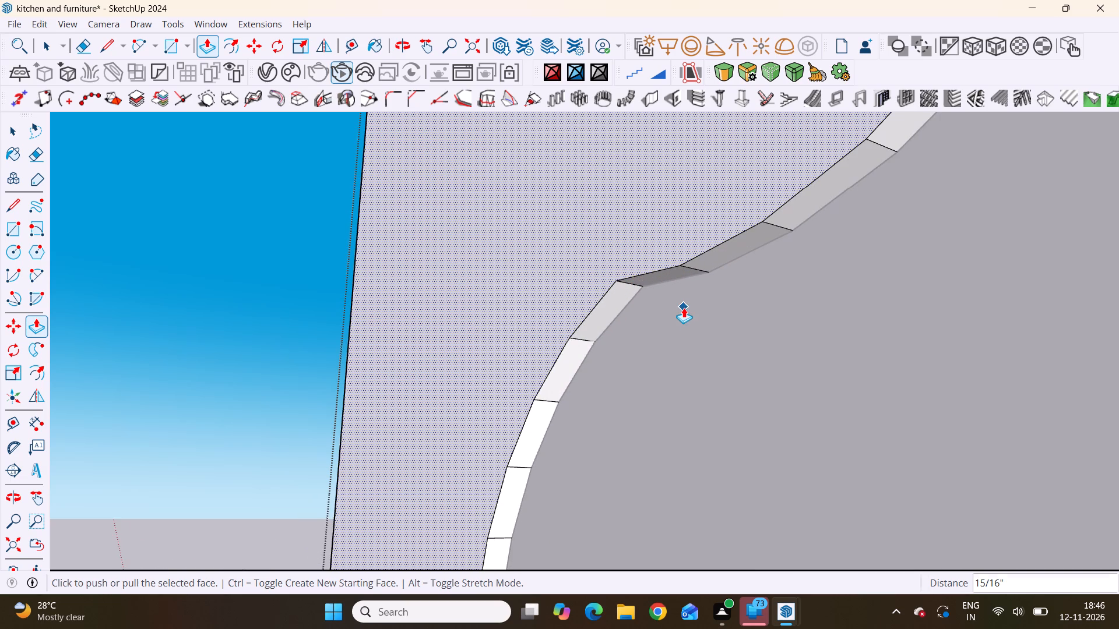
# Draw a line about 15/16" long across the raised panel's thickness at the junction of its second and third arcs from the bottom.
pyautogui.press('space')
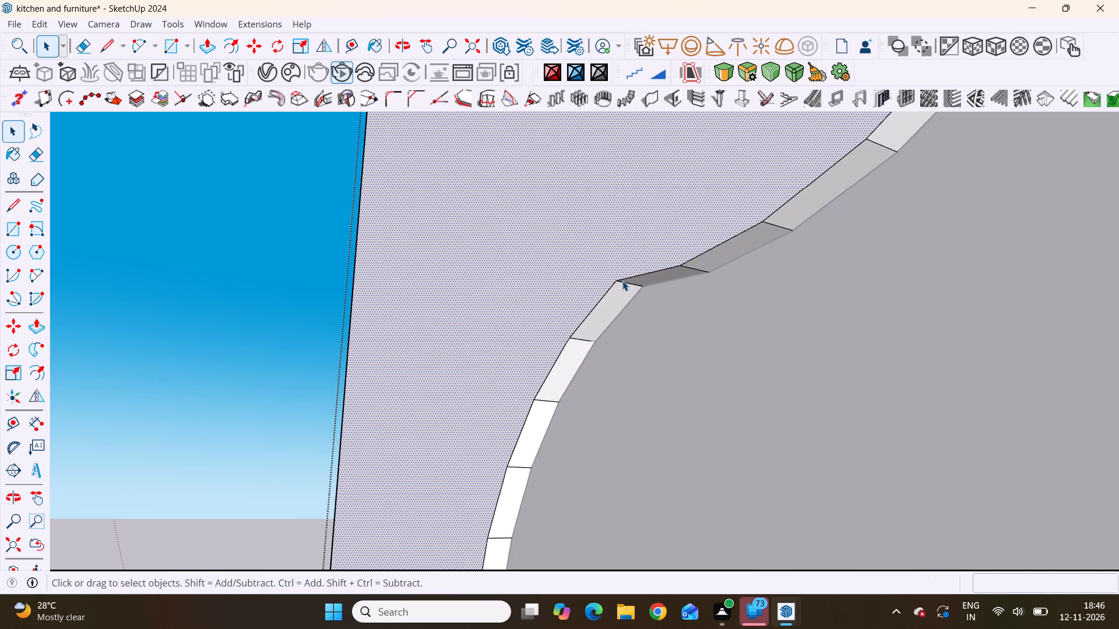
pyautogui.press('l')
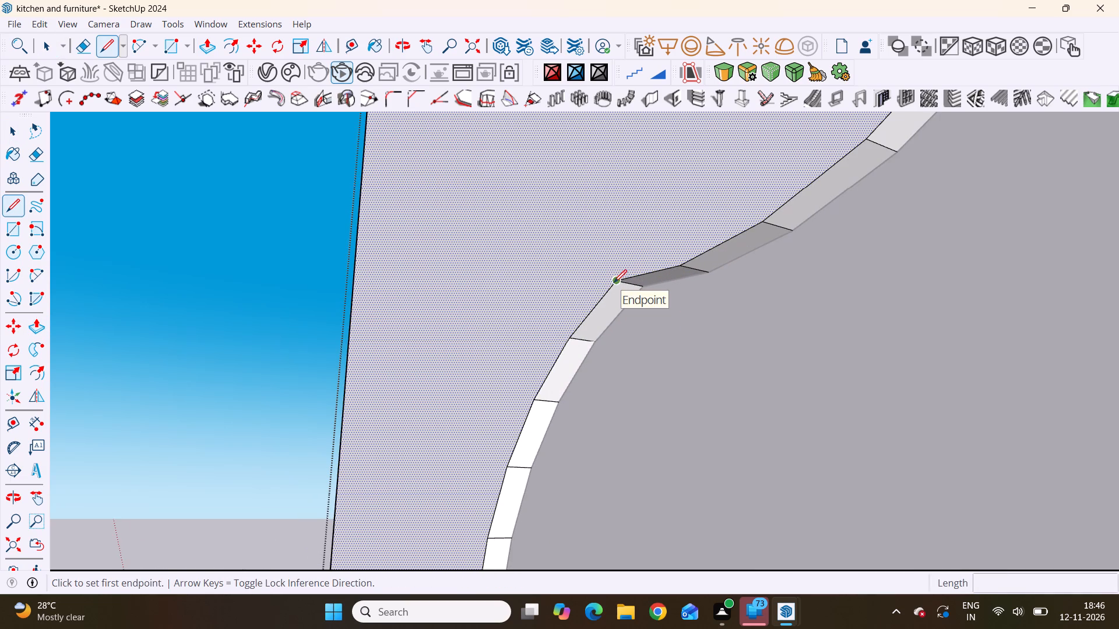
pyautogui.click(614, 282)
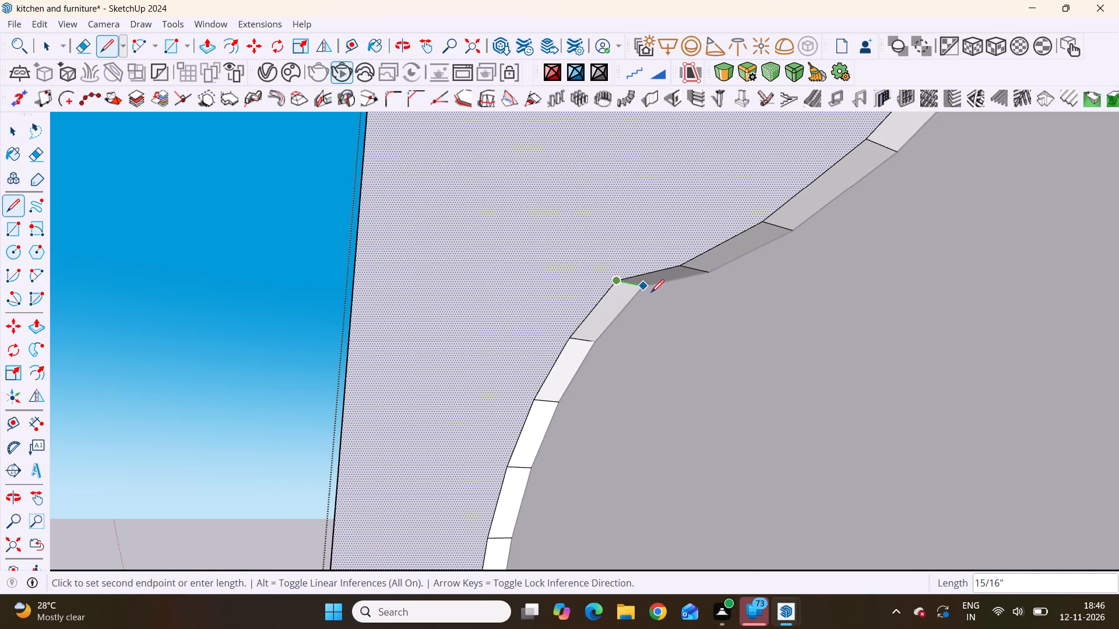
pyautogui.click(642, 289)
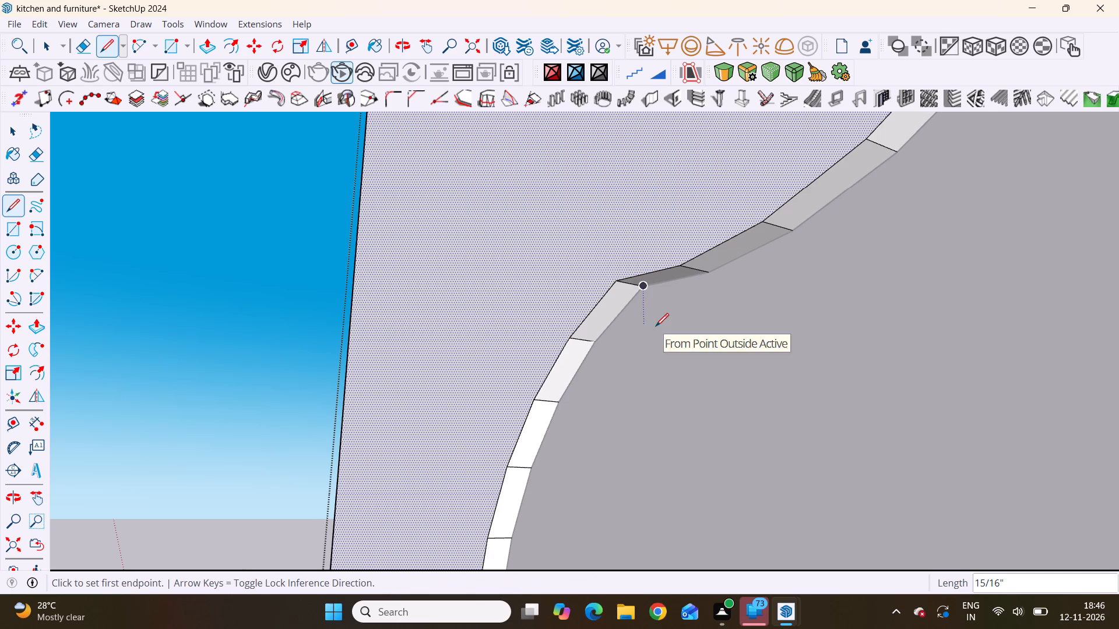
# Round the junction edge across the panel's thickness with a bevel offset of about 1/4" and 6 segments.
pyautogui.press('space')
pyautogui.click(627, 284)
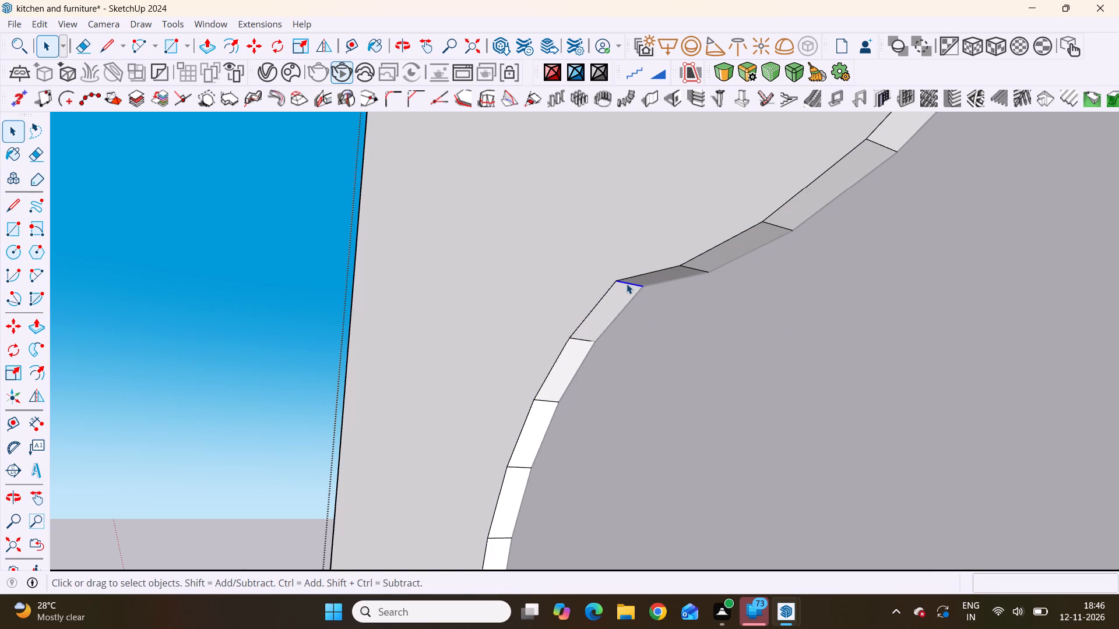
pyautogui.click(720, 75)
pyautogui.click(725, 75)
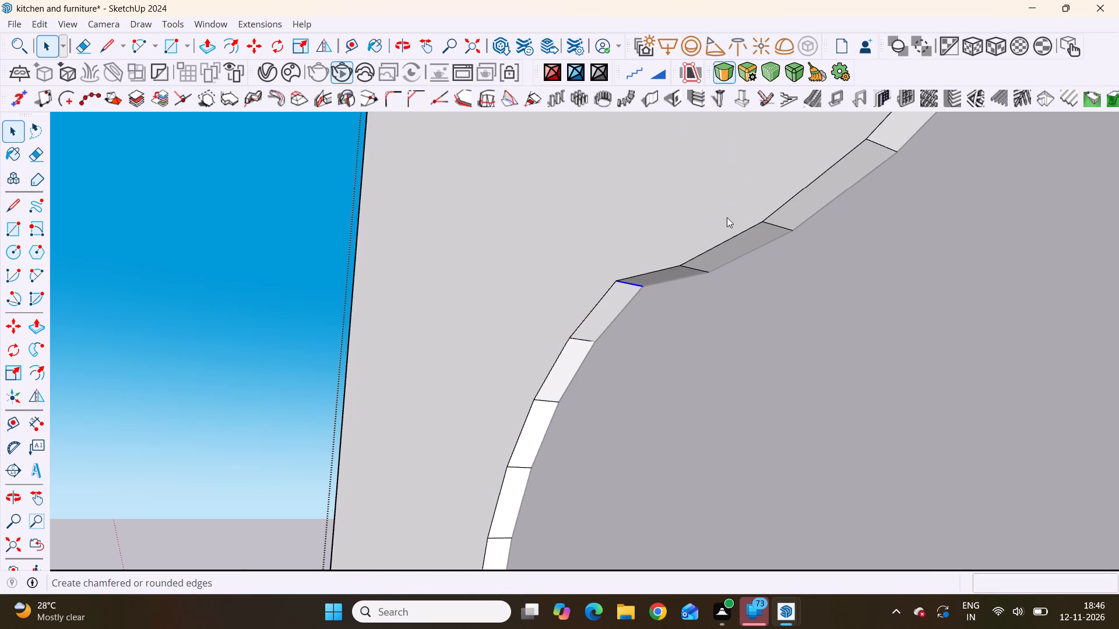
pyautogui.click(638, 286)
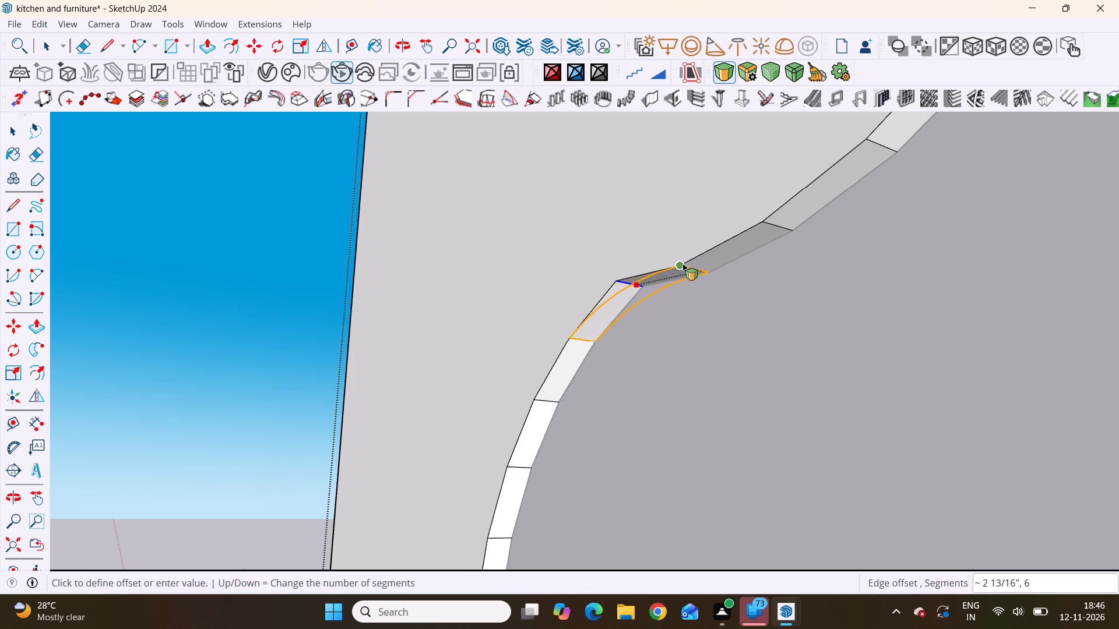
pyautogui.scroll(-18, 685, 294)
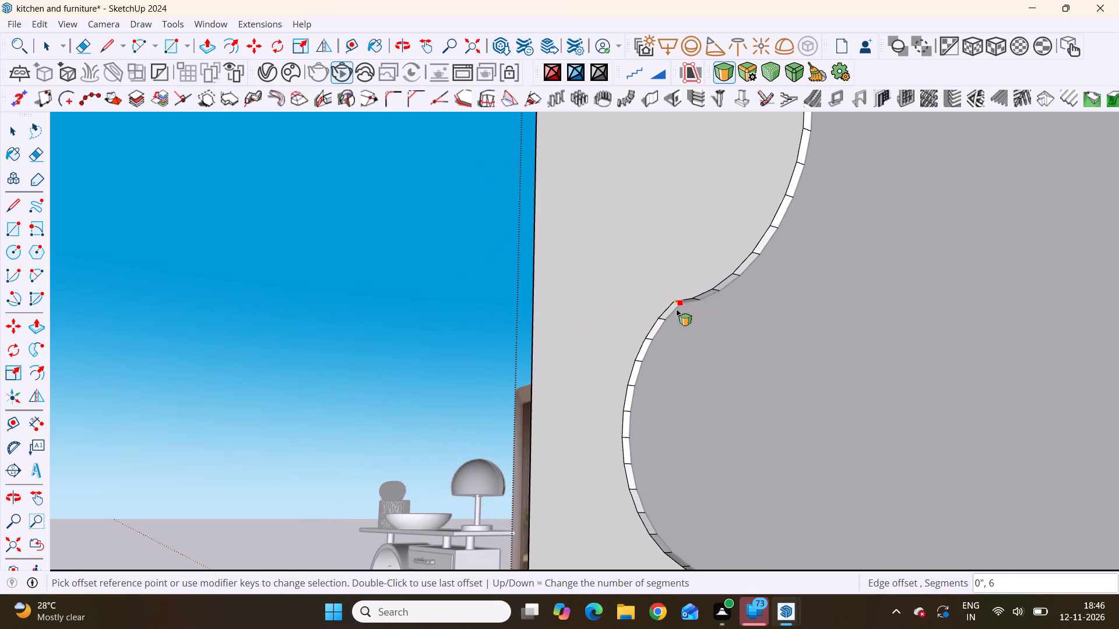
pyautogui.scroll(5, 698, 280)
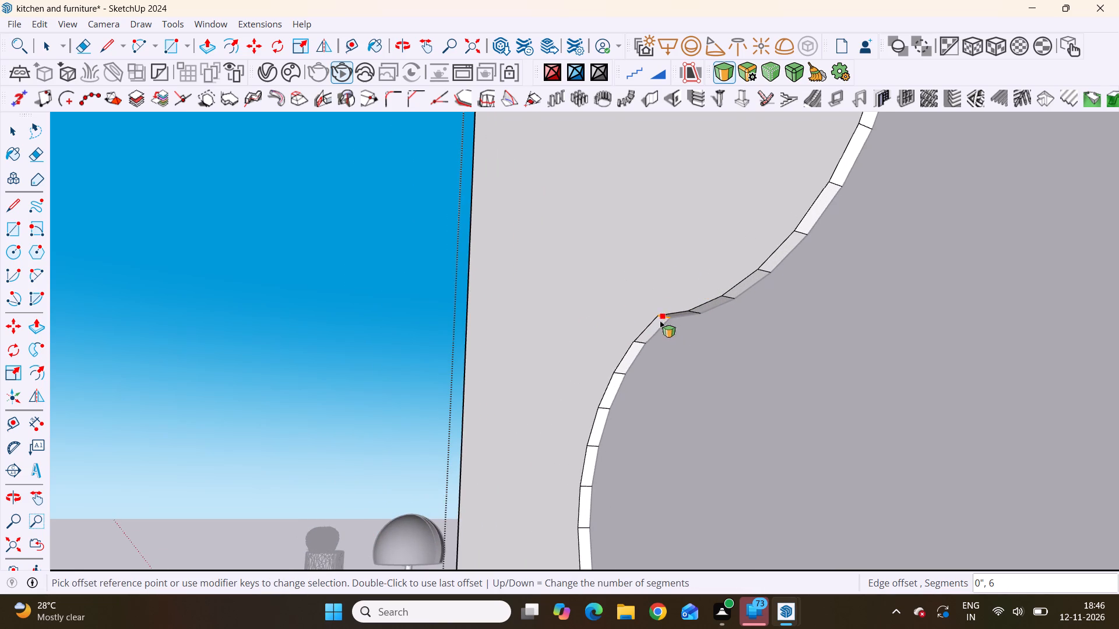
pyautogui.scroll(12, 699, 313)
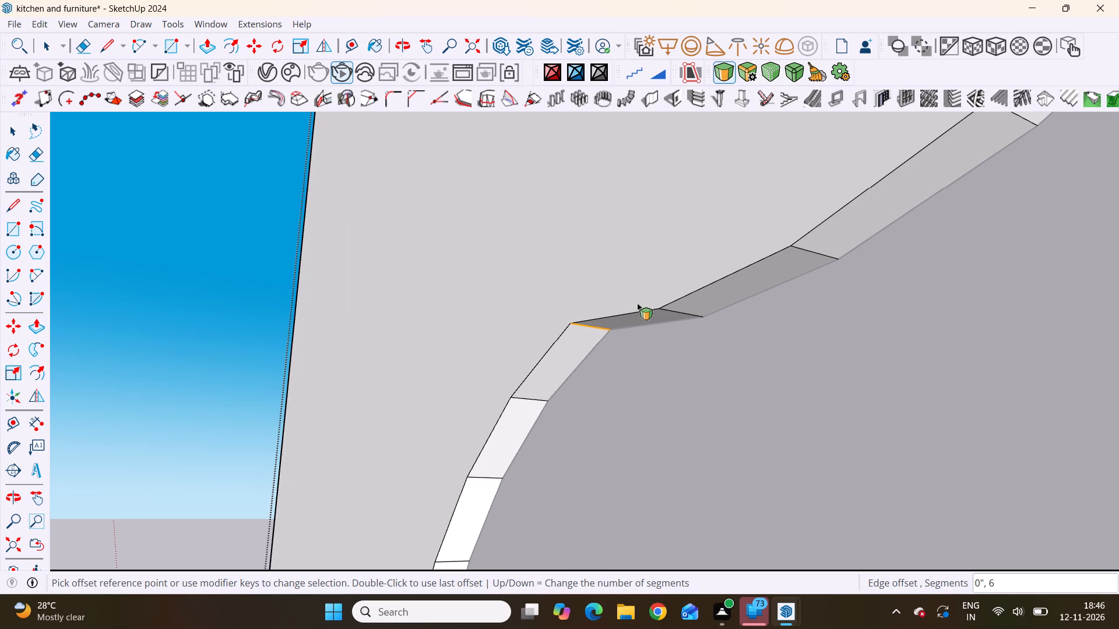
pyautogui.scroll(-20, 647, 291)
pyautogui.scroll(-12, 647, 291)
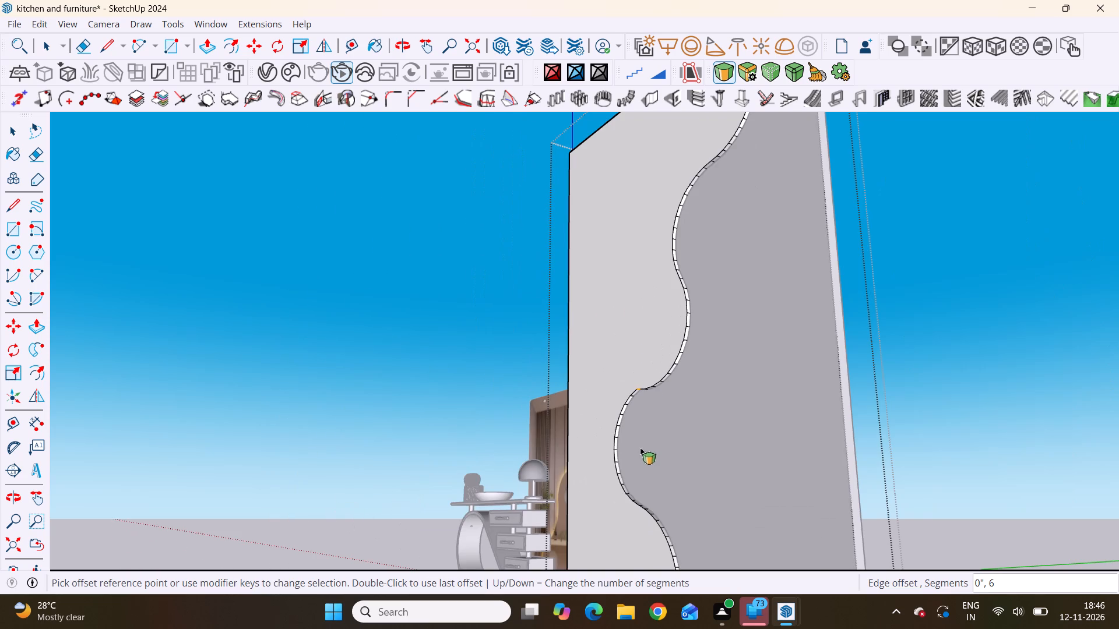
pyautogui.scroll(9, 645, 409)
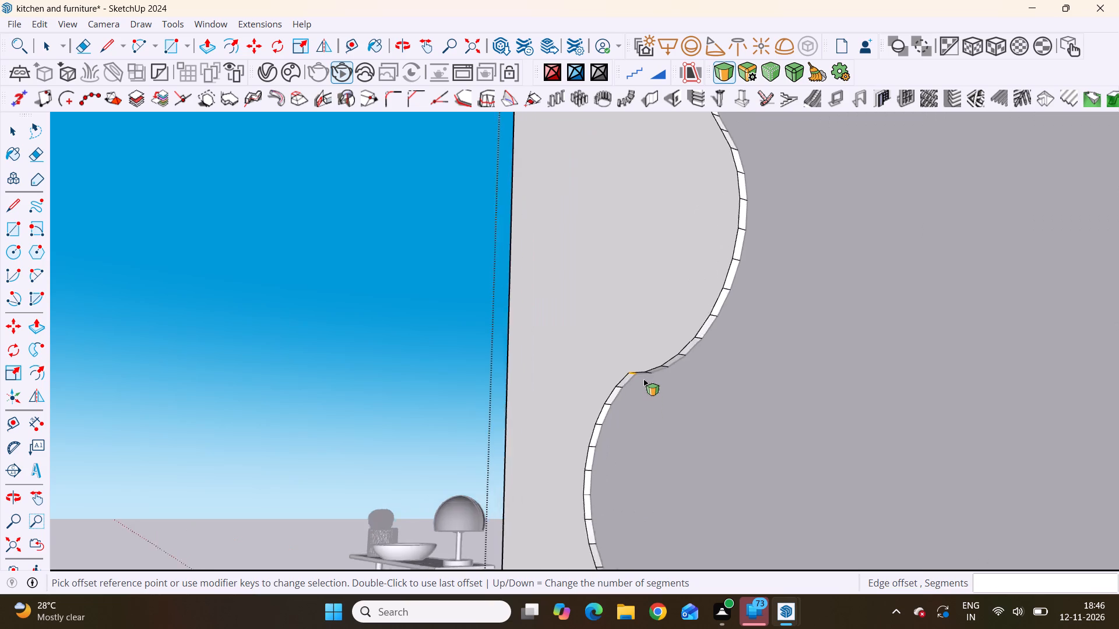
pyautogui.scroll(20, 643, 379)
pyautogui.scroll(13, 643, 379)
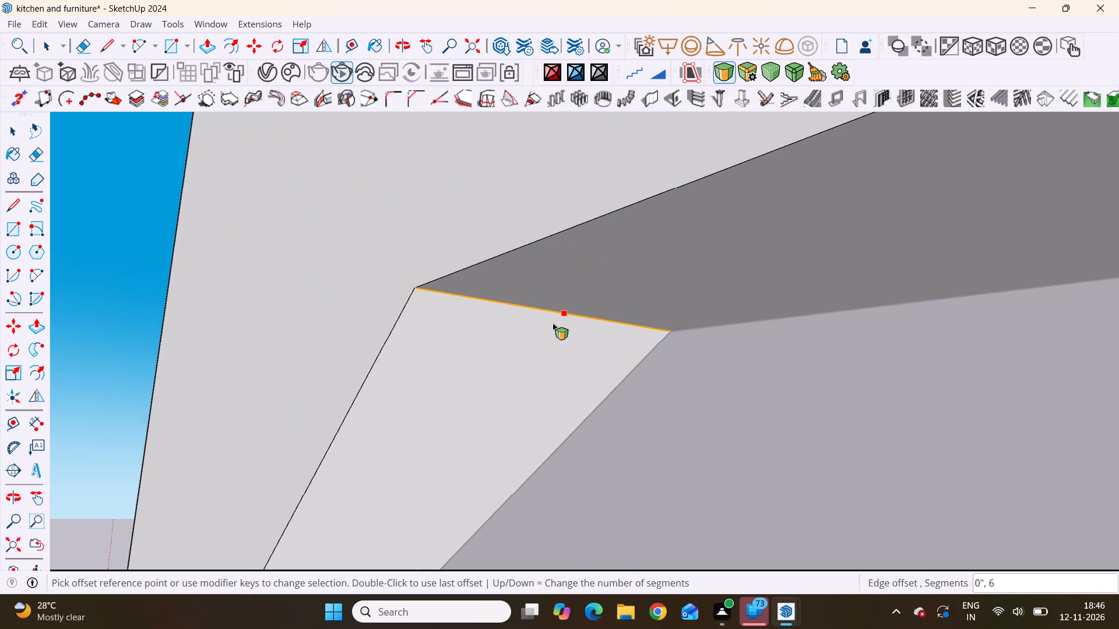
pyautogui.click(553, 323)
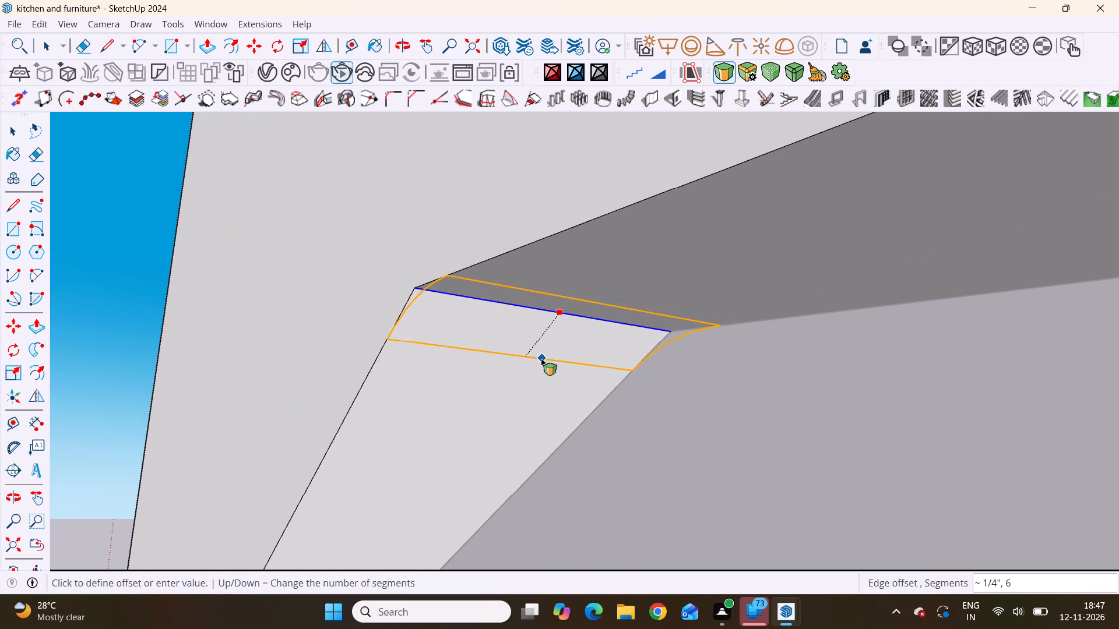
pyautogui.click(541, 357)
# Examine the rounded junction along the panel's wavy edge from the side and from the front, near and far.
pyautogui.scroll(-15, 624, 337)
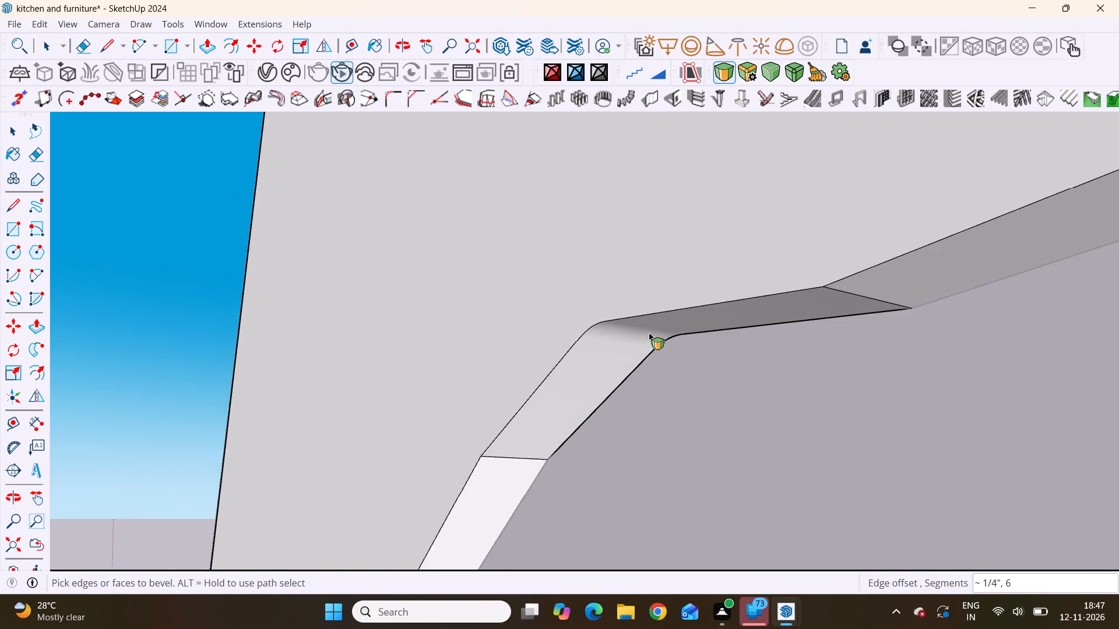
pyautogui.scroll(-20, 649, 333)
pyautogui.scroll(-11, 649, 333)
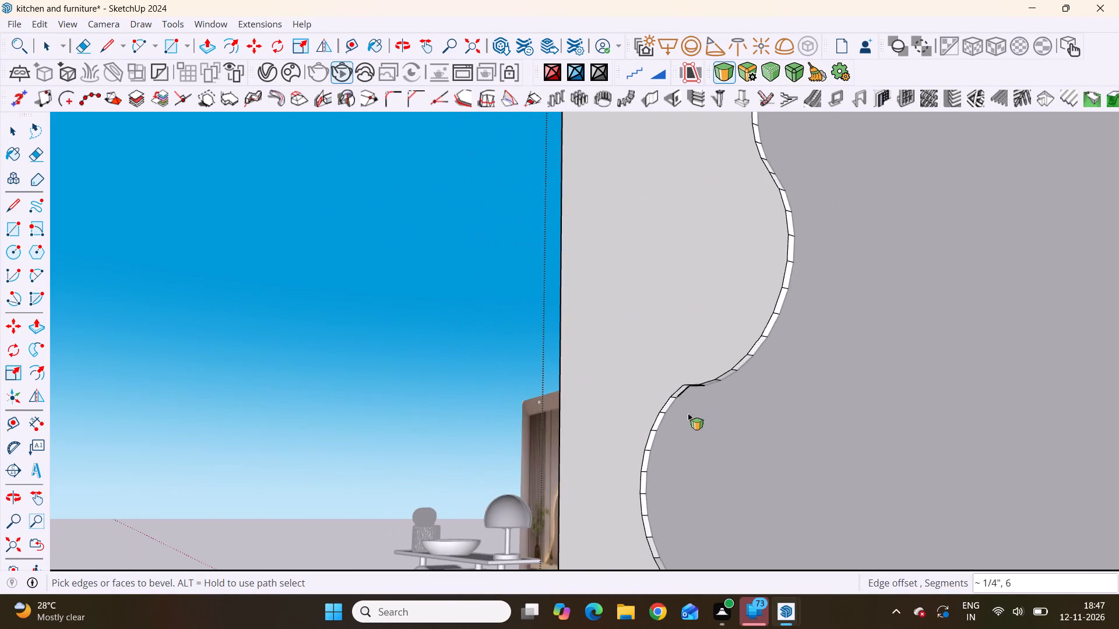
pyautogui.moveTo(695, 414); pyautogui.dragTo(701, 415, button='middle')
pyautogui.moveTo(706, 415); pyautogui.dragTo(846, 440, button='middle')
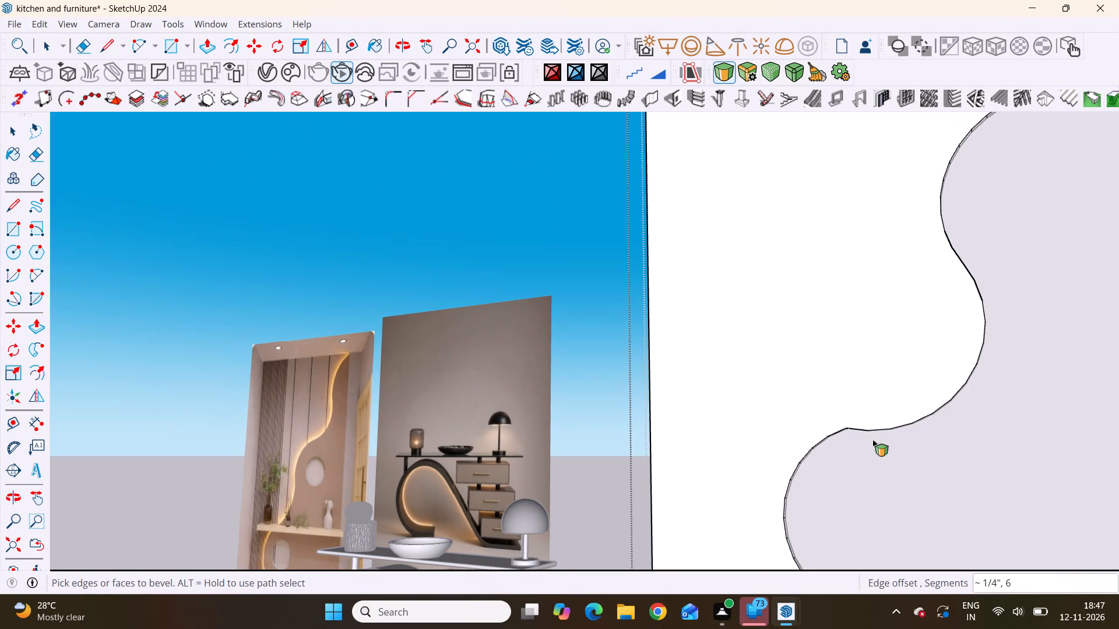
pyautogui.scroll(19, 872, 440)
pyautogui.moveTo(825, 404); pyautogui.dragTo(800, 305, button='middle')
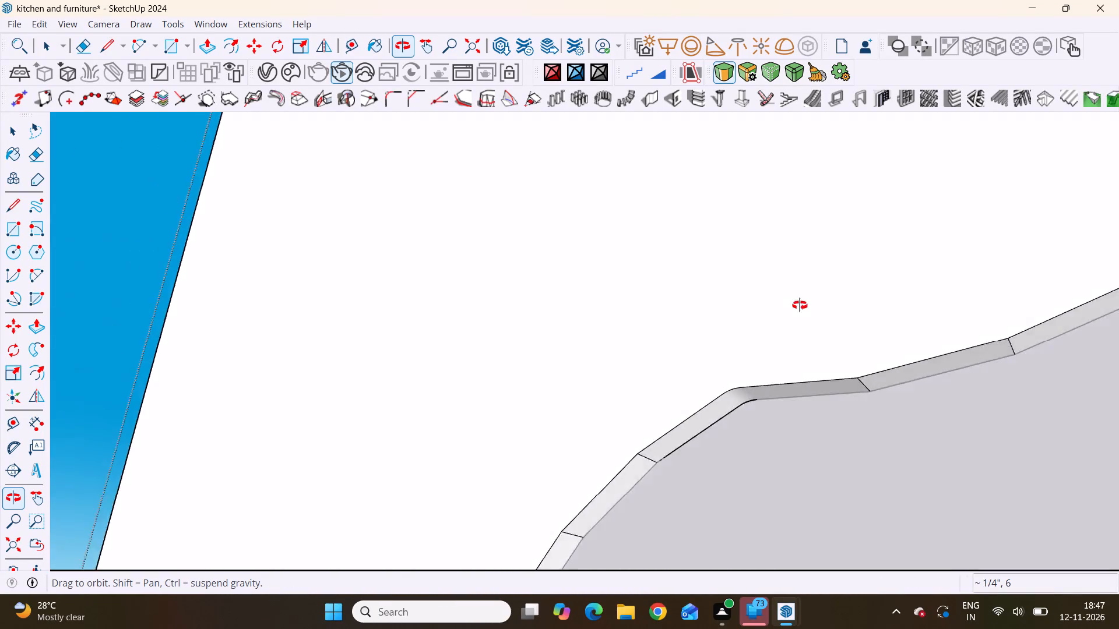
pyautogui.moveTo(800, 305); pyautogui.dragTo(977, 453, button='middle')
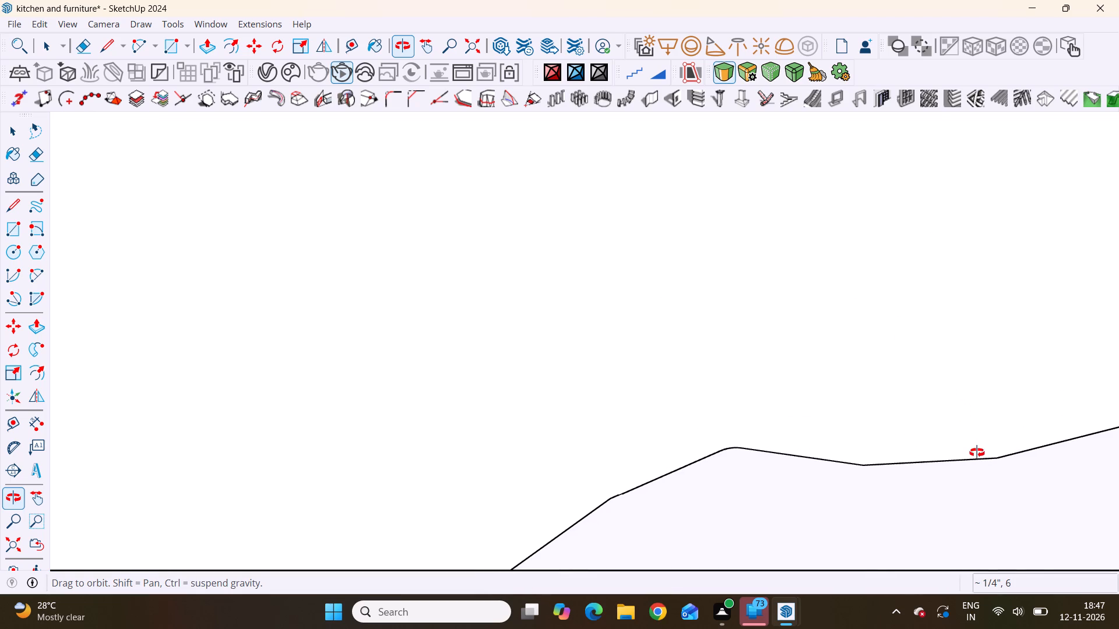
pyautogui.moveTo(977, 453); pyautogui.dragTo(965, 455, button='middle')
pyautogui.scroll(-20, 810, 361)
pyautogui.scroll(-11, 810, 361)
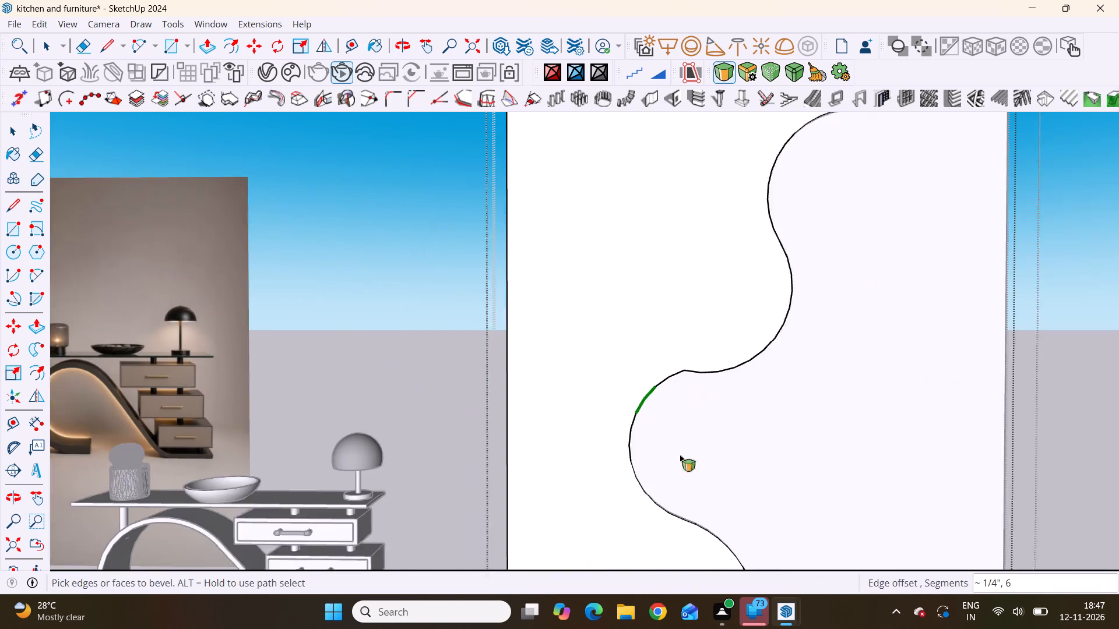
pyautogui.scroll(5, 680, 365)
pyautogui.scroll(4, 712, 426)
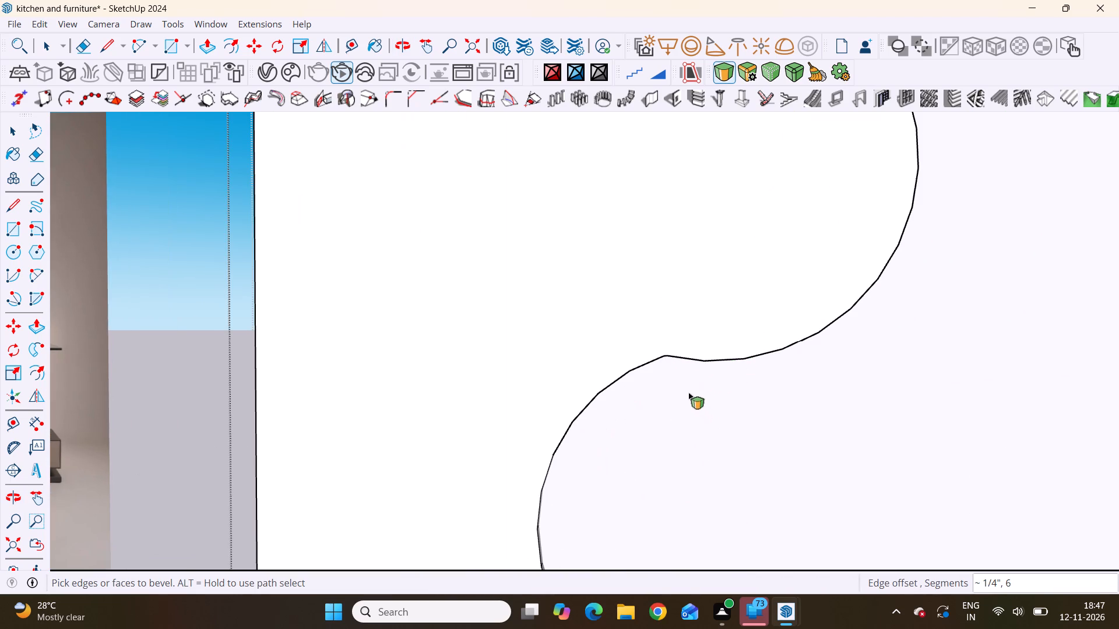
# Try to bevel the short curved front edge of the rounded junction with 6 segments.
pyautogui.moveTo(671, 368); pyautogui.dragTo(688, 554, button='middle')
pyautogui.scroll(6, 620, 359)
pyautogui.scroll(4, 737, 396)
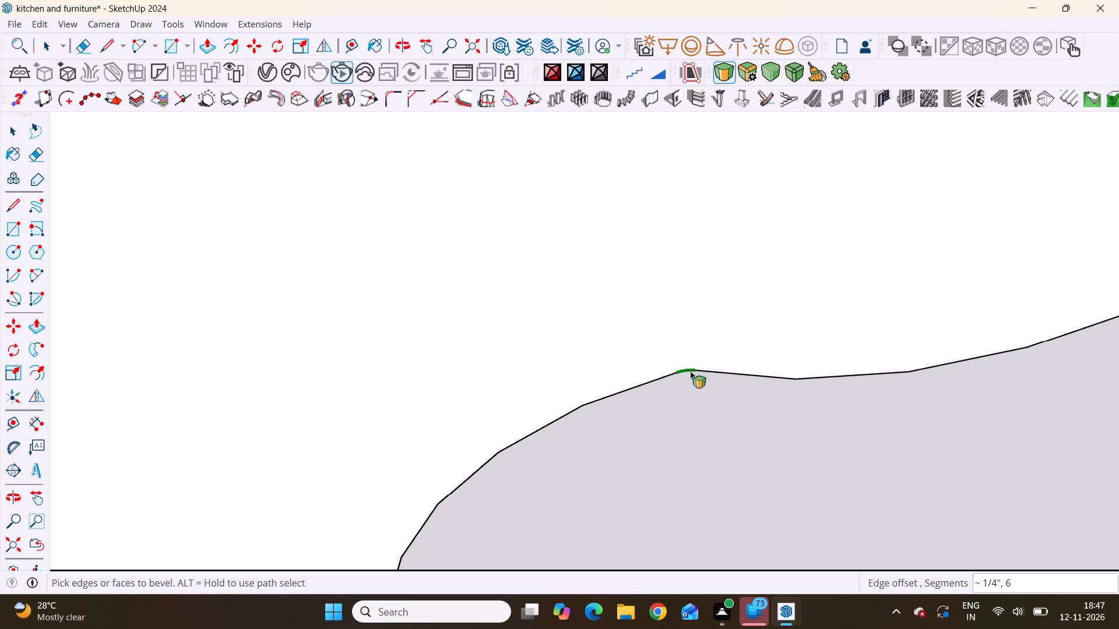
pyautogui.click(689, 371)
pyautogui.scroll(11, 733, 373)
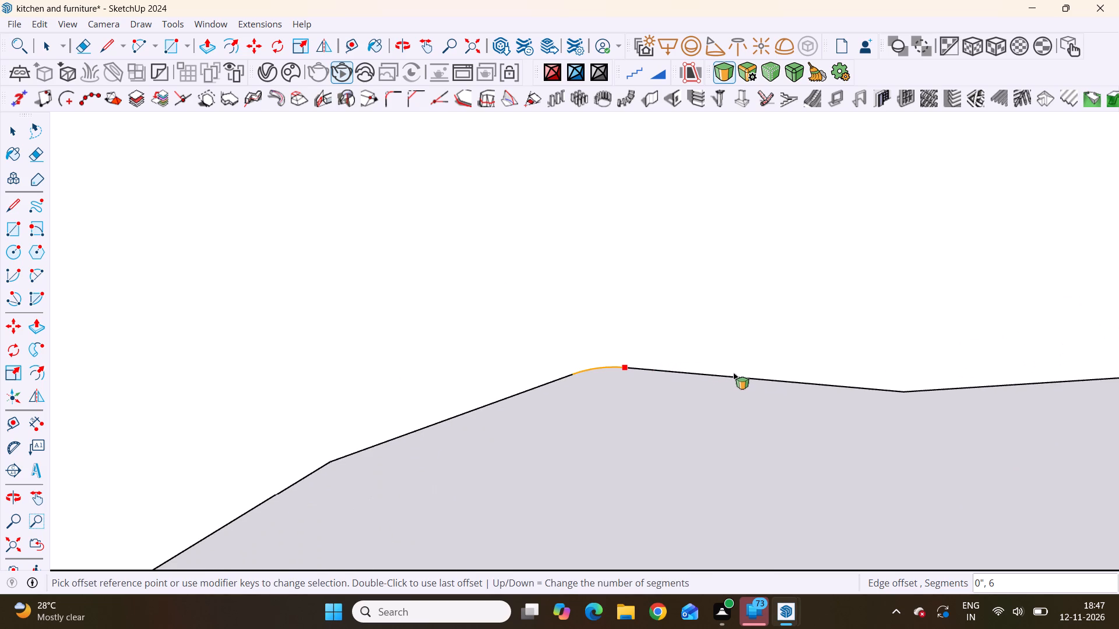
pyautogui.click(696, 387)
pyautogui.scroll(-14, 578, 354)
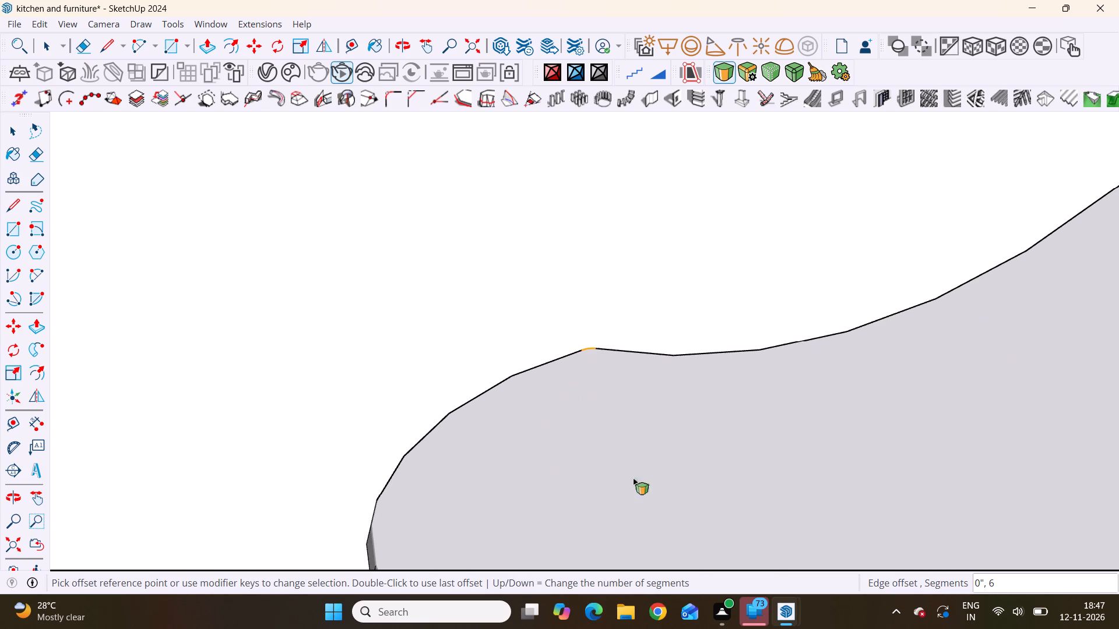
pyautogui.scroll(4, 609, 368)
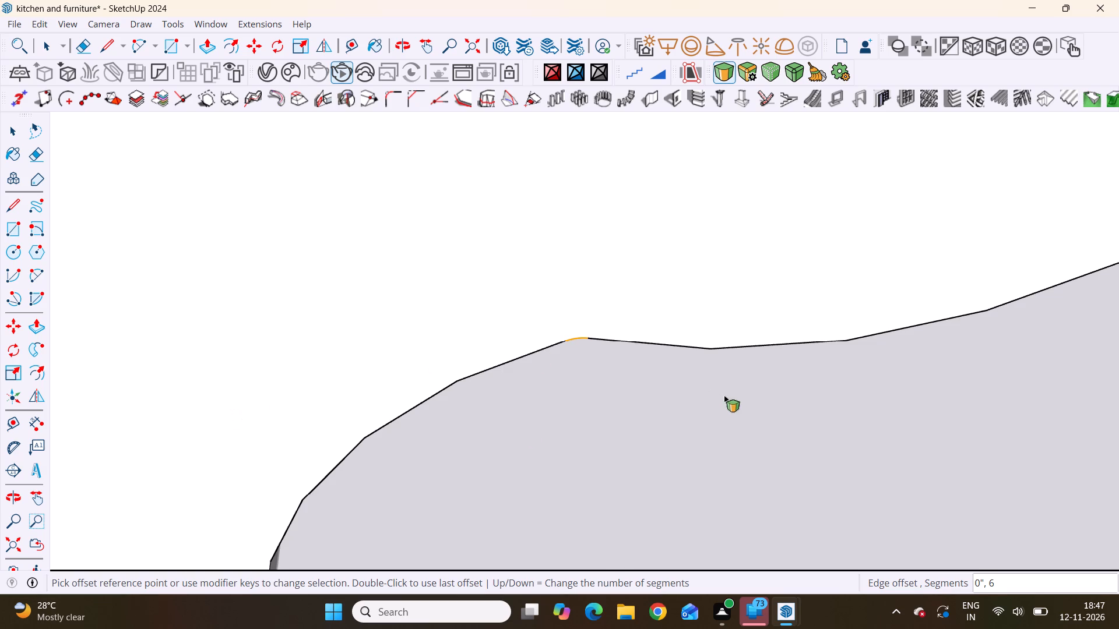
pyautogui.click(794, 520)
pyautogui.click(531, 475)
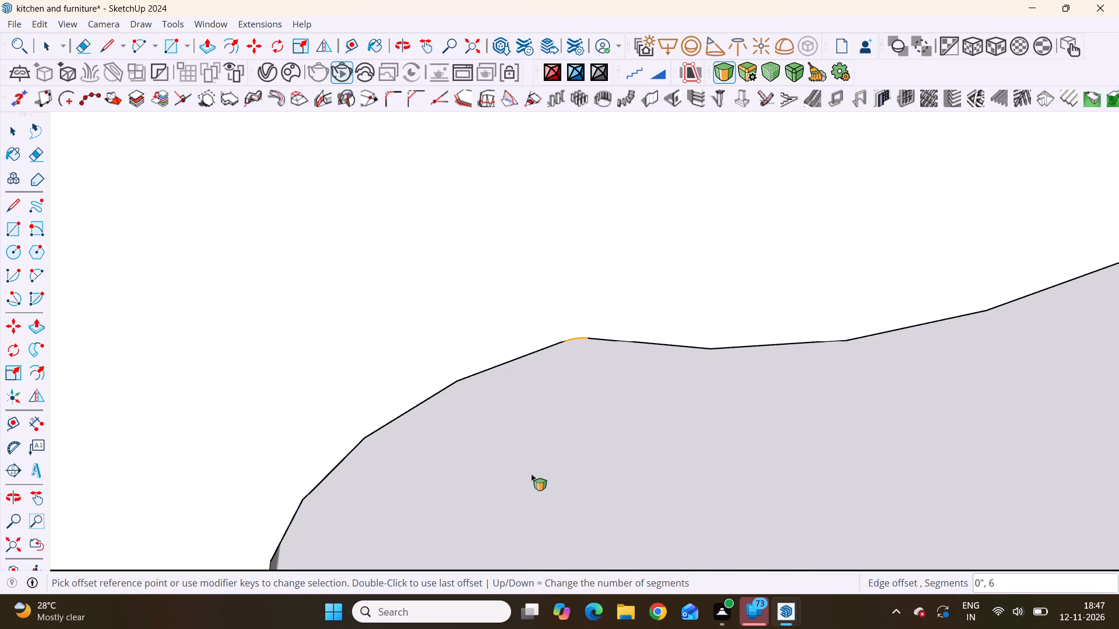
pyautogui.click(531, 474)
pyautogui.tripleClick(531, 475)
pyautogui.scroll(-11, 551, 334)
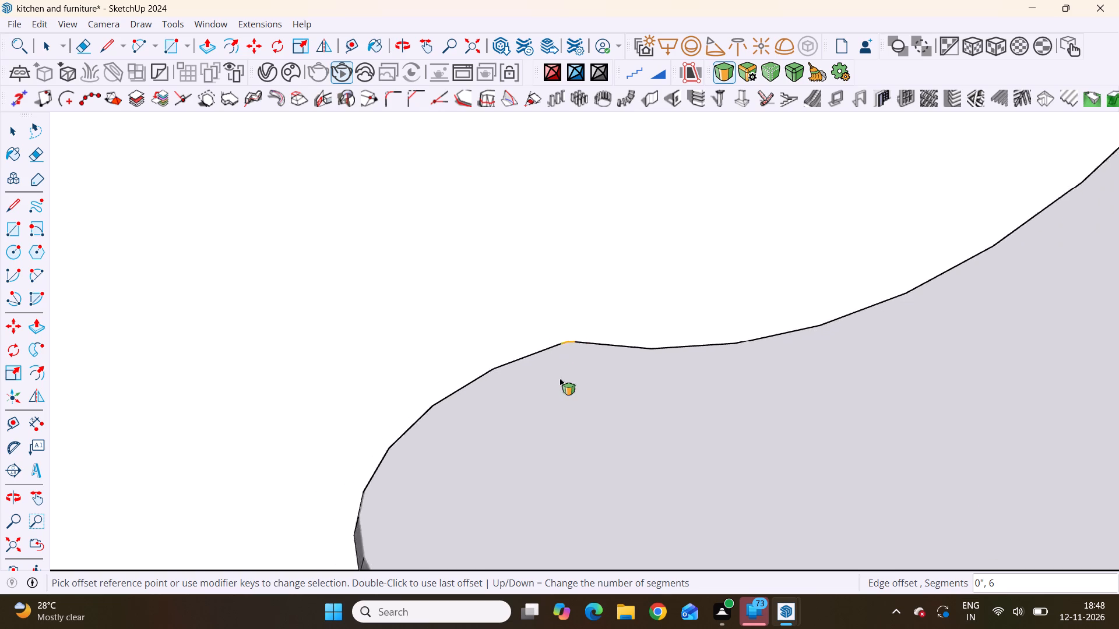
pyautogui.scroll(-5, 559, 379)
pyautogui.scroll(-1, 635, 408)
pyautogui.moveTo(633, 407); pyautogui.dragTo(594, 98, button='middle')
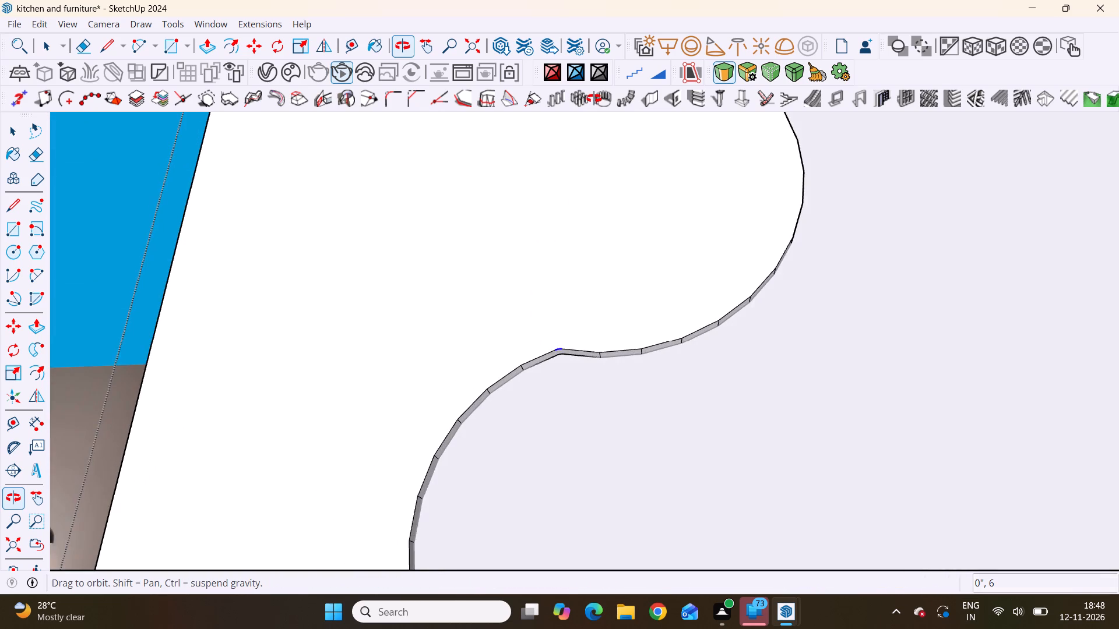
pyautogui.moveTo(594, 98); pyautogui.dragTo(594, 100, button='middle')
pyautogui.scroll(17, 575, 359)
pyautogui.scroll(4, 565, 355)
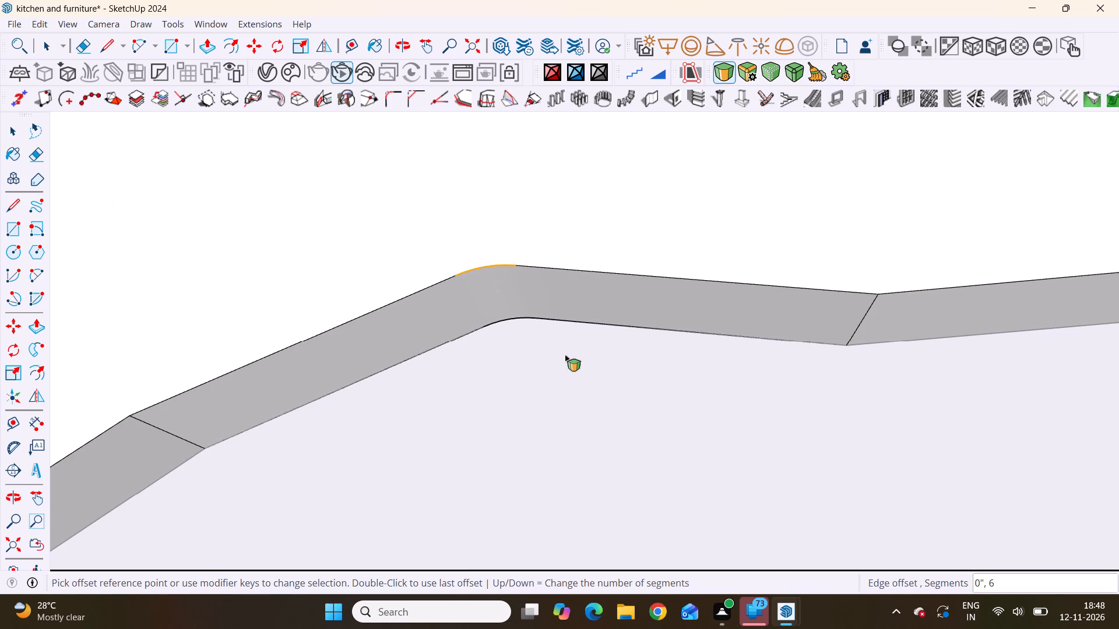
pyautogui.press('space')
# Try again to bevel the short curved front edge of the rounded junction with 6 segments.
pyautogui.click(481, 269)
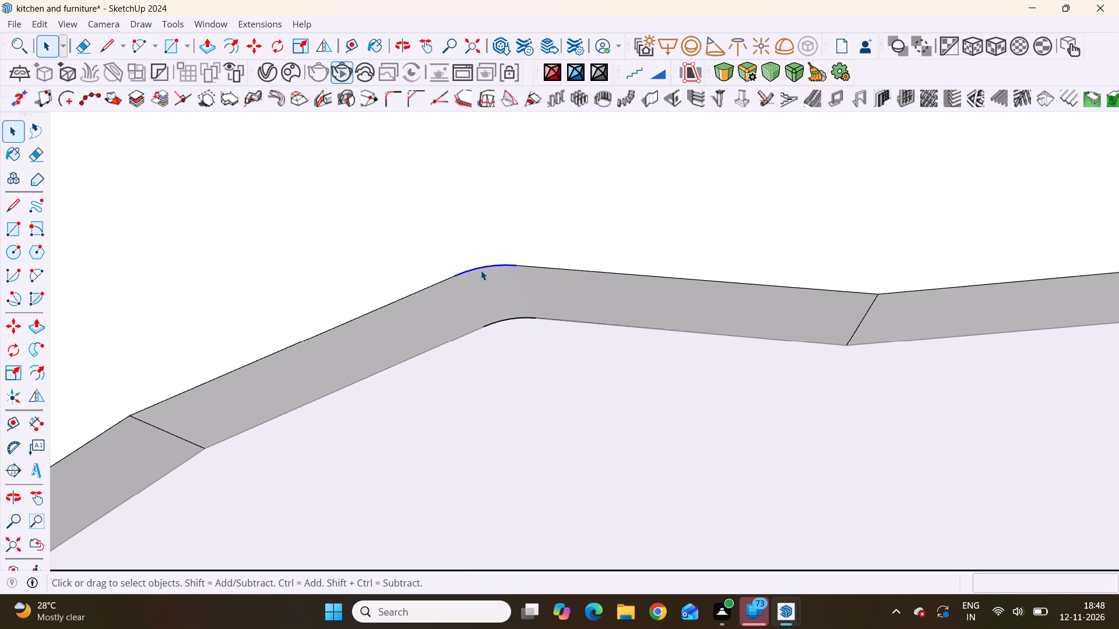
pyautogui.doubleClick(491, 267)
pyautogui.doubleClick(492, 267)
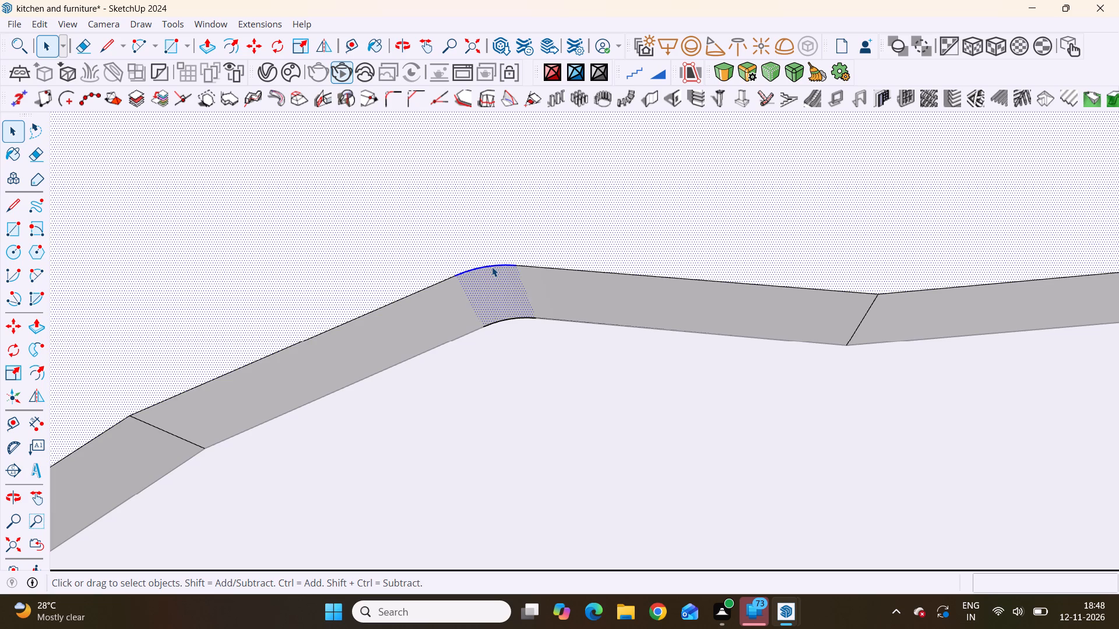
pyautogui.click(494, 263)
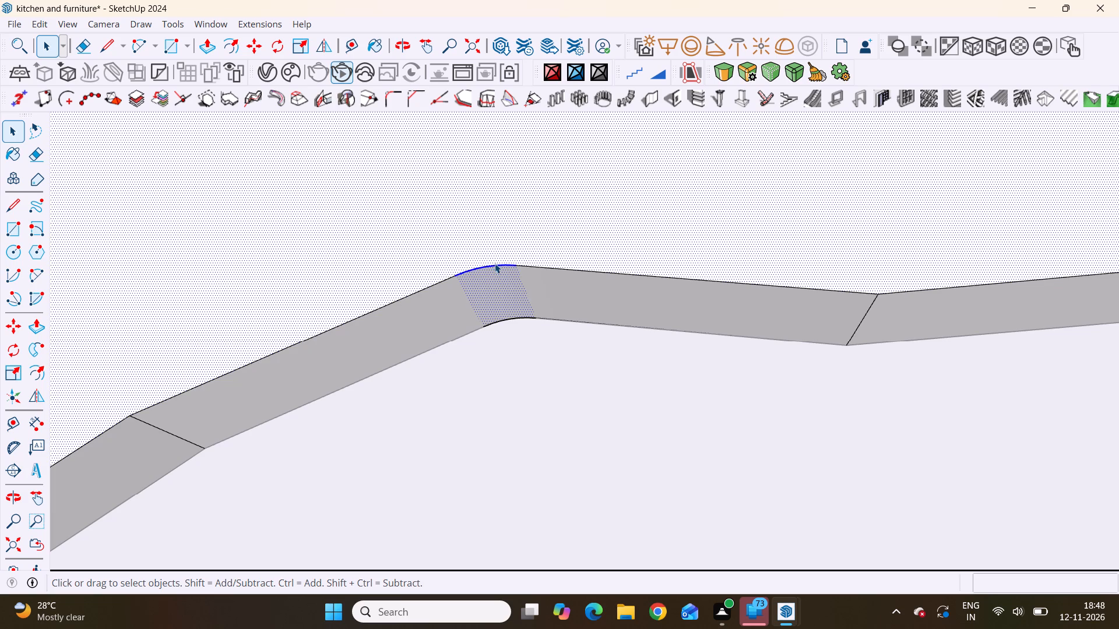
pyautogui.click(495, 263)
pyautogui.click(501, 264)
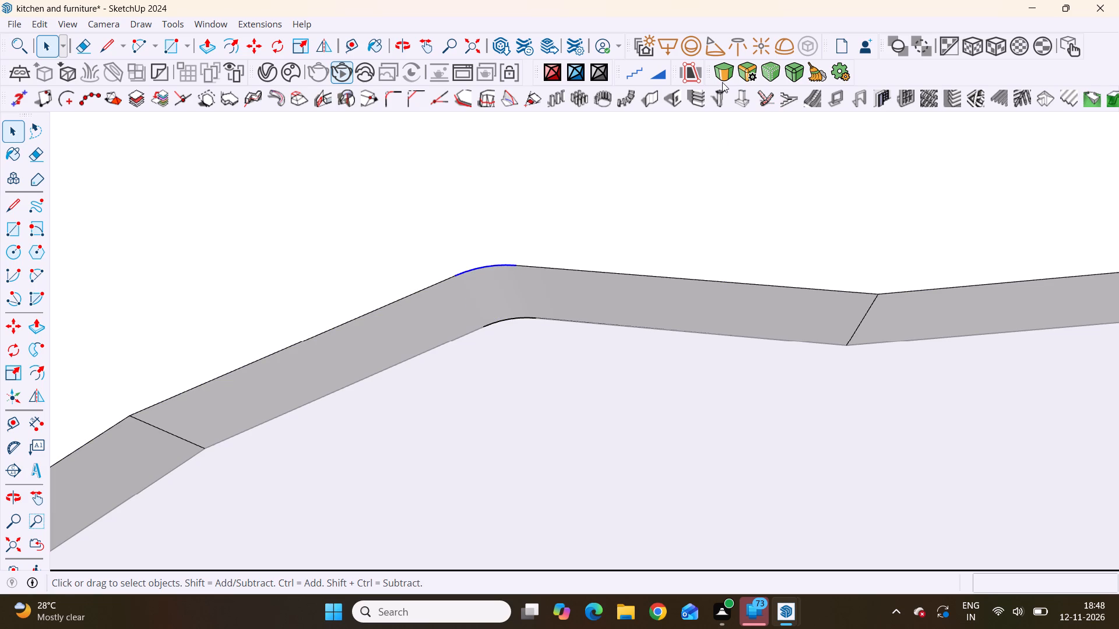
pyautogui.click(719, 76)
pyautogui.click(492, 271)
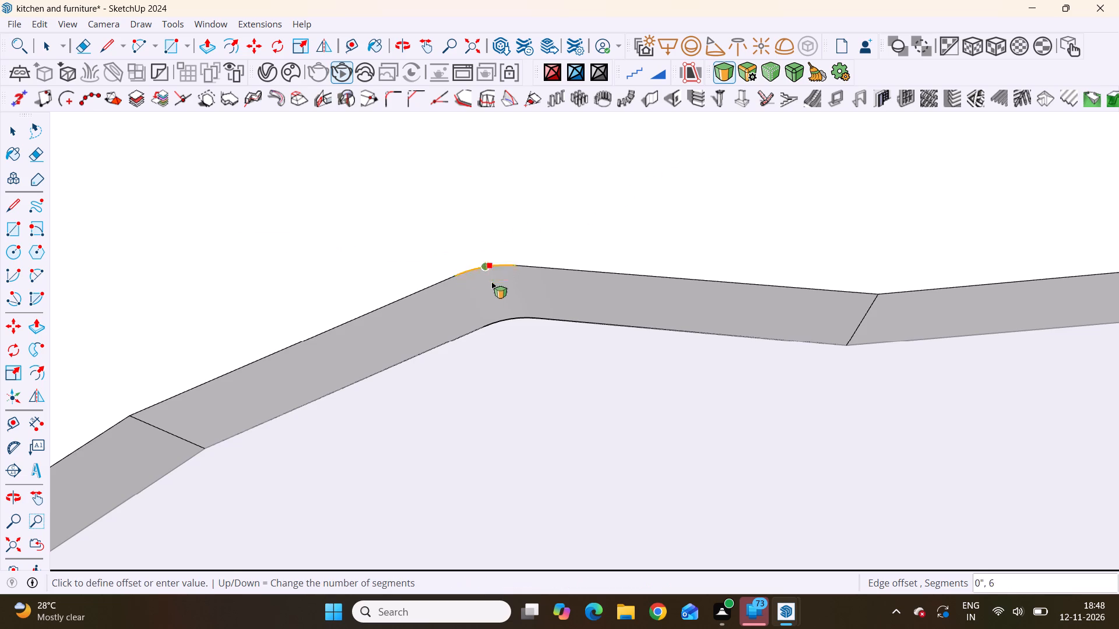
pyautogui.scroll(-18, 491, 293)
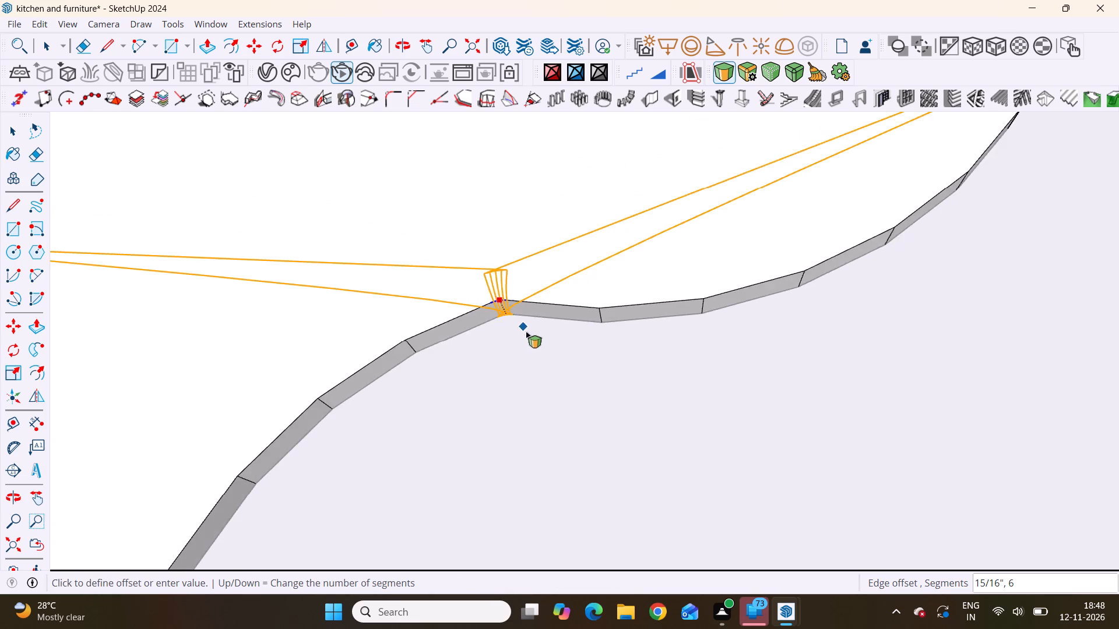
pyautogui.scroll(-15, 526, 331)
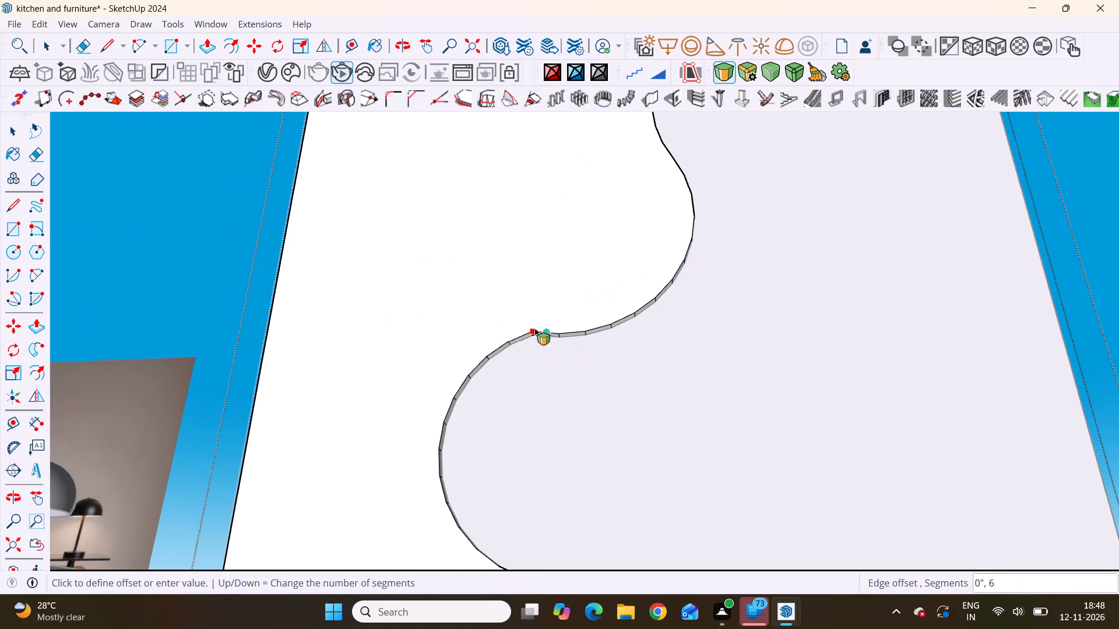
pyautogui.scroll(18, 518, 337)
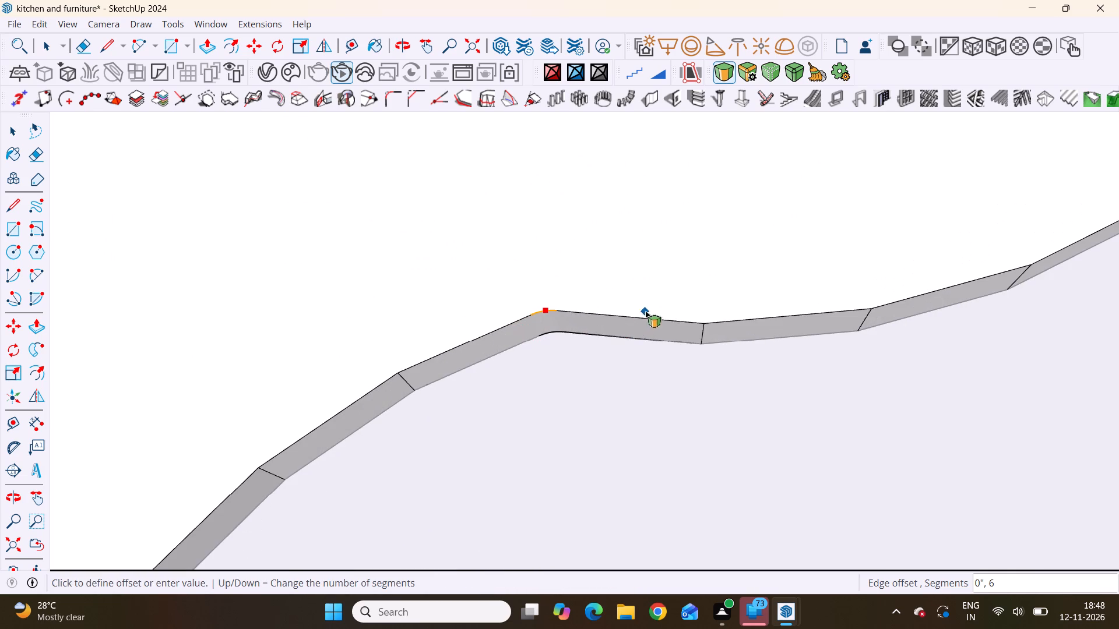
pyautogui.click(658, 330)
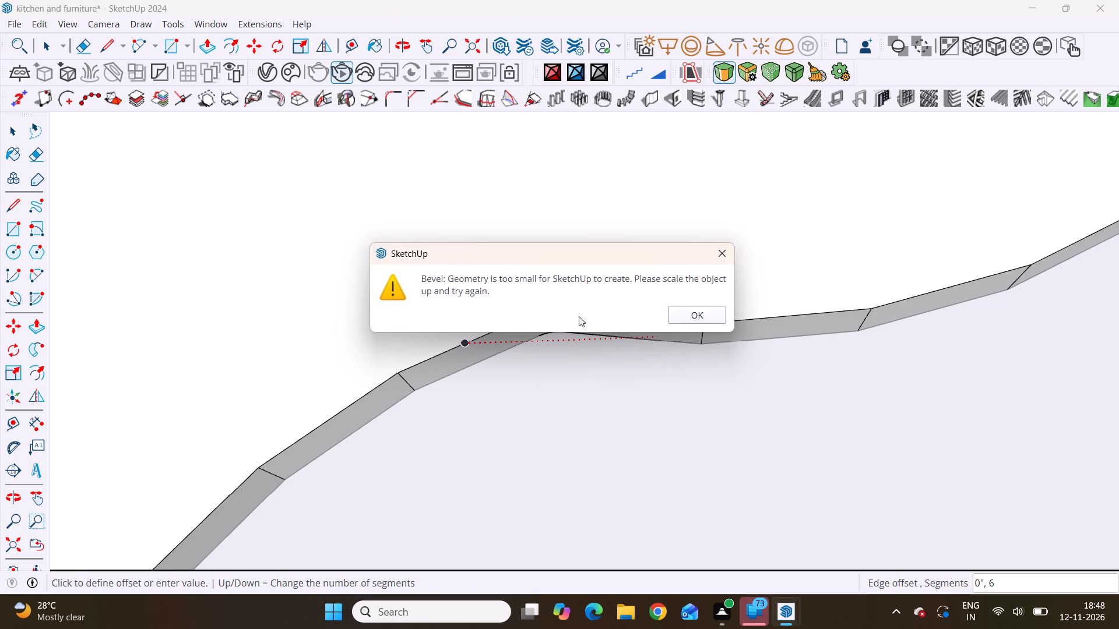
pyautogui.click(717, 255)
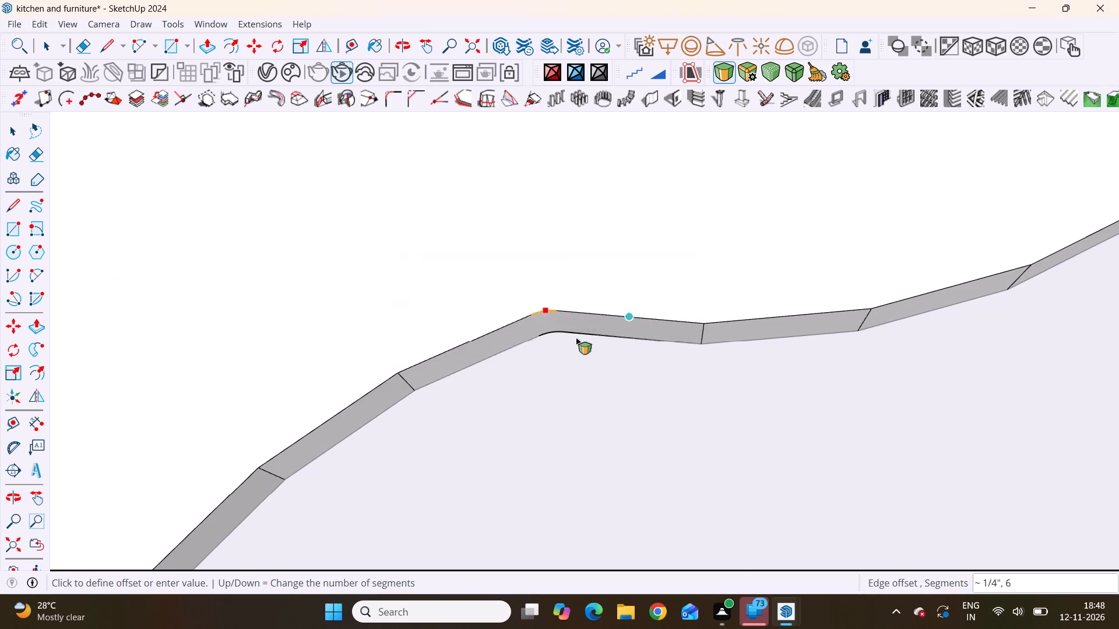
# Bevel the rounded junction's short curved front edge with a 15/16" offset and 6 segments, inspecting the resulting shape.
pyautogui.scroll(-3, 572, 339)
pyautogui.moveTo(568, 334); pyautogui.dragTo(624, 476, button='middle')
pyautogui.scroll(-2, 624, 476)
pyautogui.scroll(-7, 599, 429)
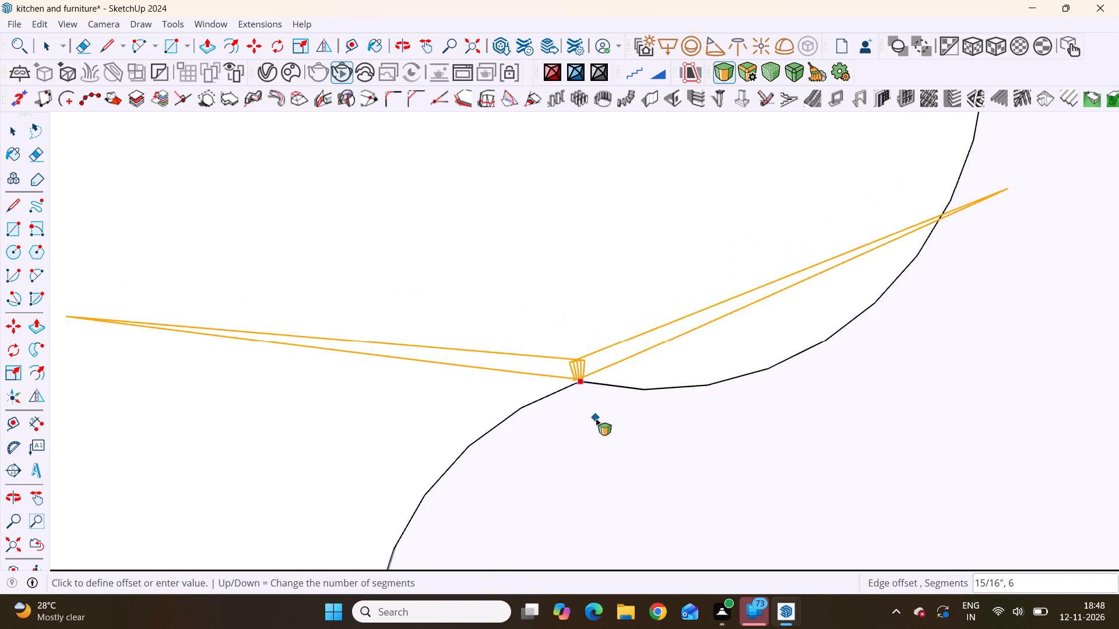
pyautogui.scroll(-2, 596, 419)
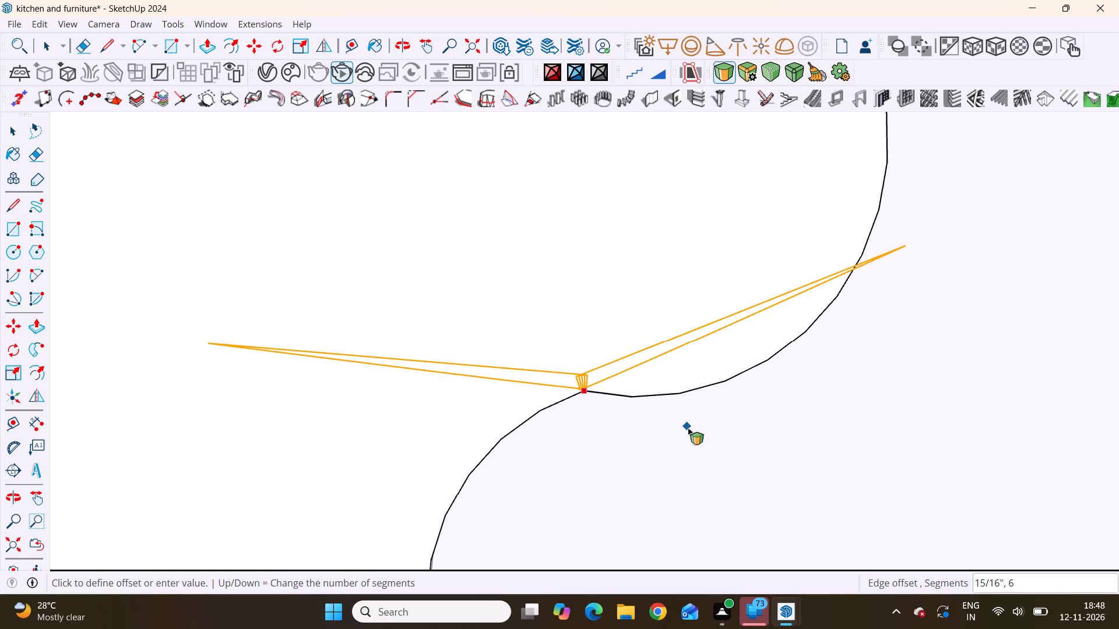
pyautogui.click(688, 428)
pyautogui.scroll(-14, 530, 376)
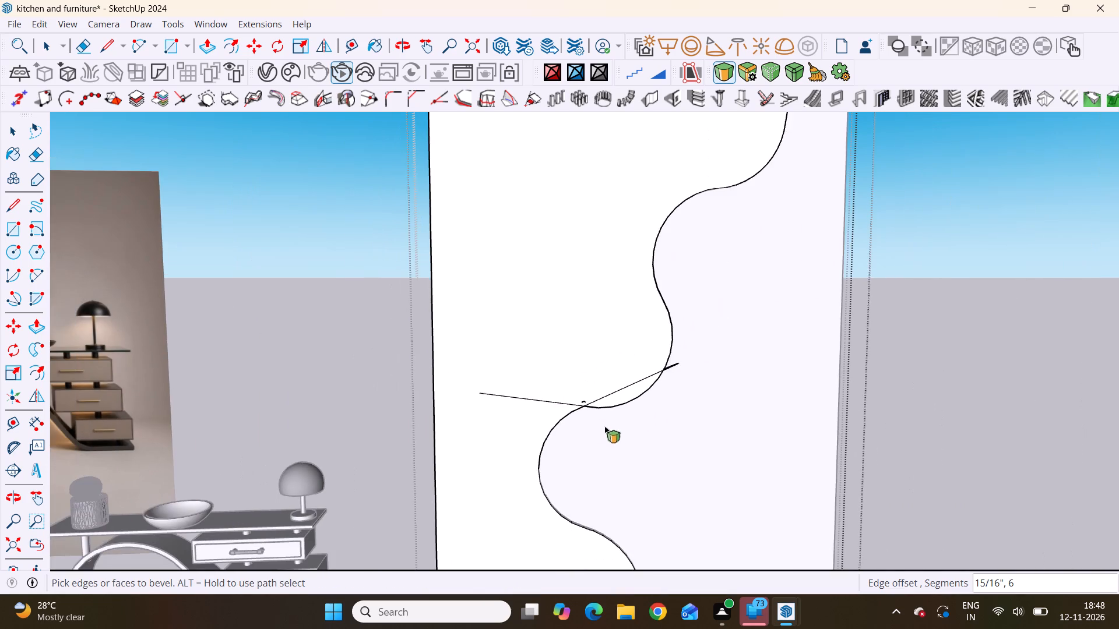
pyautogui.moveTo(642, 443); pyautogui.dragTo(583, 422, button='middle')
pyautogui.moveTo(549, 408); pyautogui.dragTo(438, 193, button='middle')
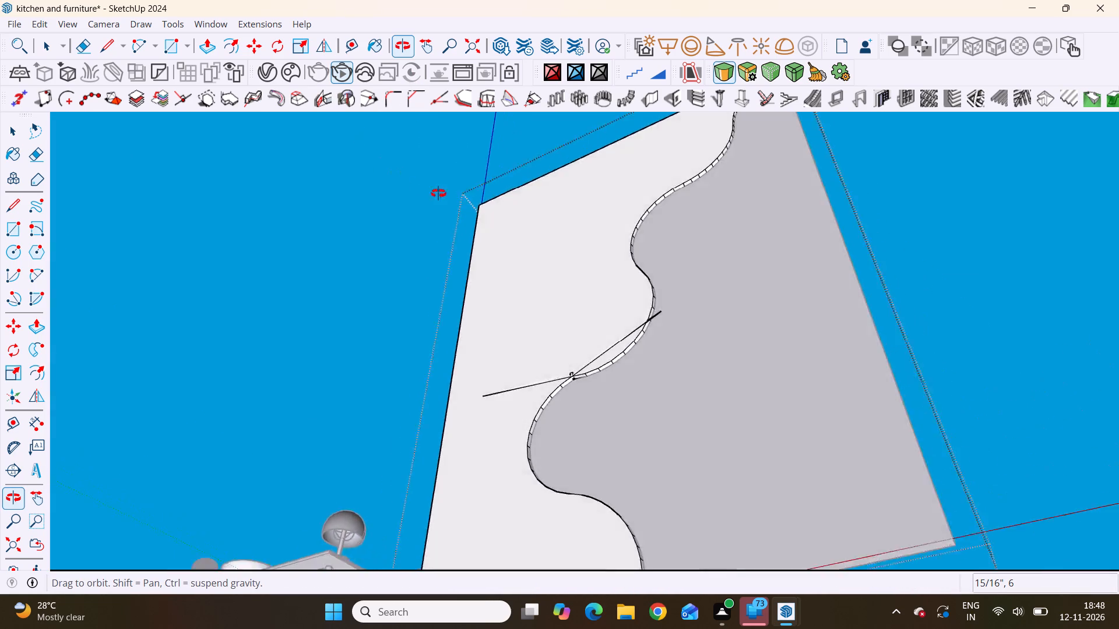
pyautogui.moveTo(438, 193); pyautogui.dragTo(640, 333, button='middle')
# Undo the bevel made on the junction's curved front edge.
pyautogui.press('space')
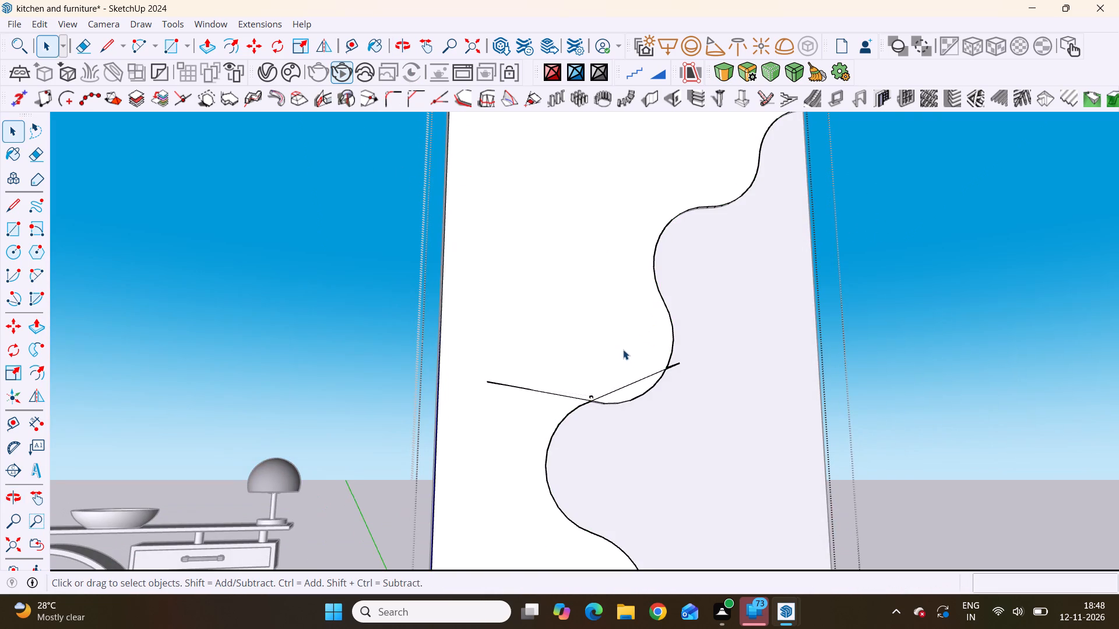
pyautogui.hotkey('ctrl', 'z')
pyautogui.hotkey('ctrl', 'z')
# Examine the rounded junction on the panel's wavy edge from below and from the front, near and far.
pyautogui.scroll(4, 618, 418)
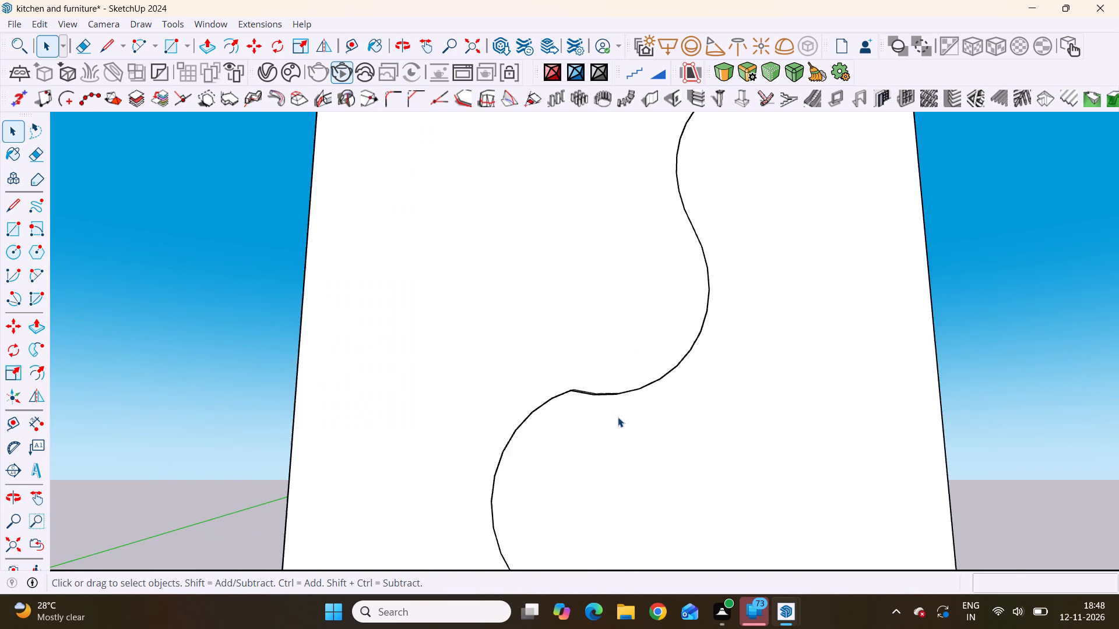
pyautogui.scroll(3, 618, 417)
pyautogui.moveTo(549, 315); pyautogui.dragTo(542, 113, button='middle')
pyautogui.scroll(1, 549, 315)
pyautogui.scroll(9, 578, 409)
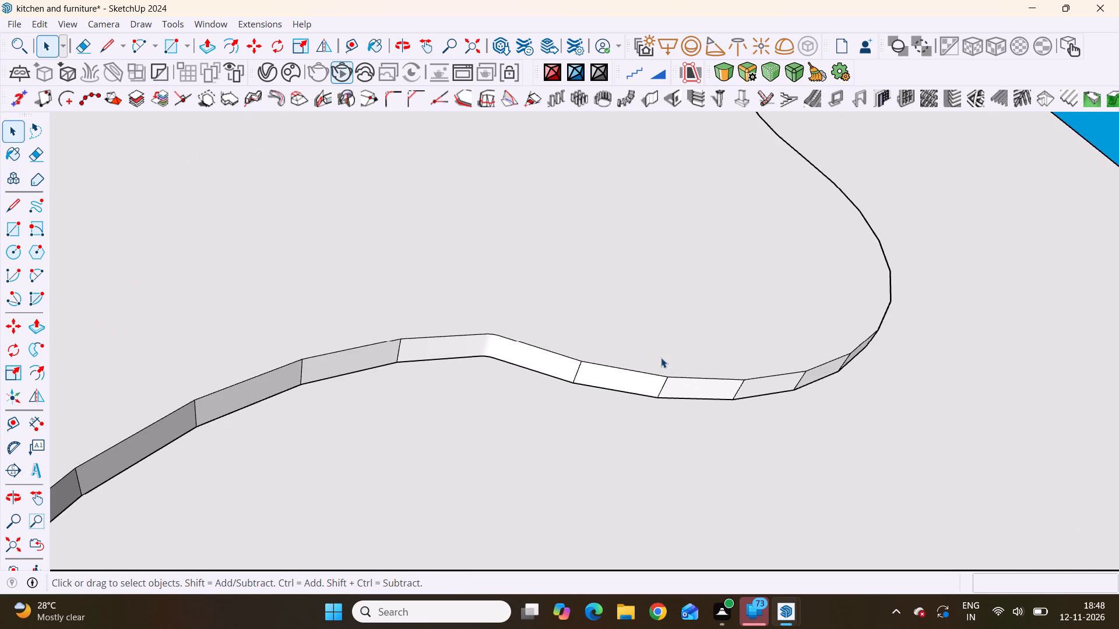
pyautogui.scroll(4, 634, 375)
pyautogui.moveTo(529, 300); pyautogui.dragTo(592, 540, button='middle')
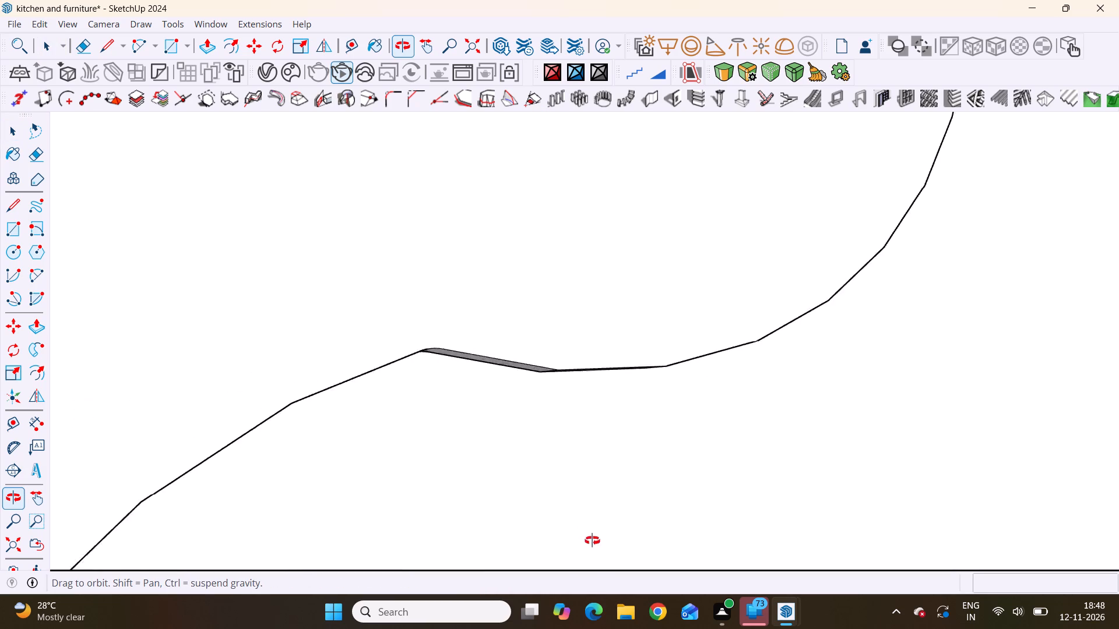
pyautogui.moveTo(592, 540); pyautogui.dragTo(569, 596, button='middle')
pyautogui.scroll(-7, 504, 388)
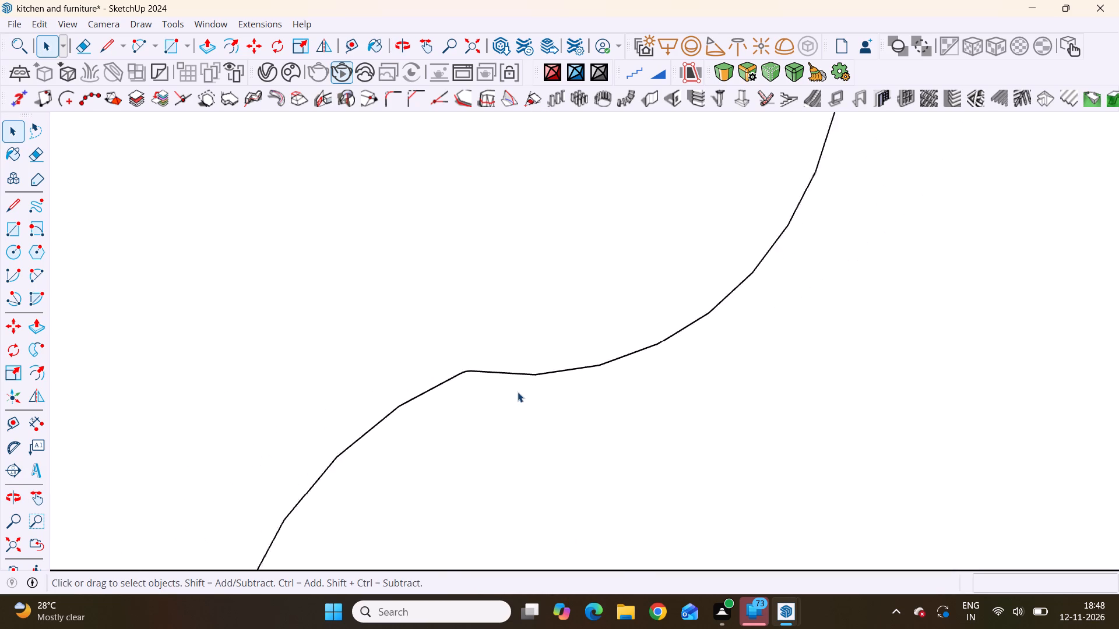
pyautogui.scroll(-14, 518, 392)
pyautogui.scroll(7, 505, 381)
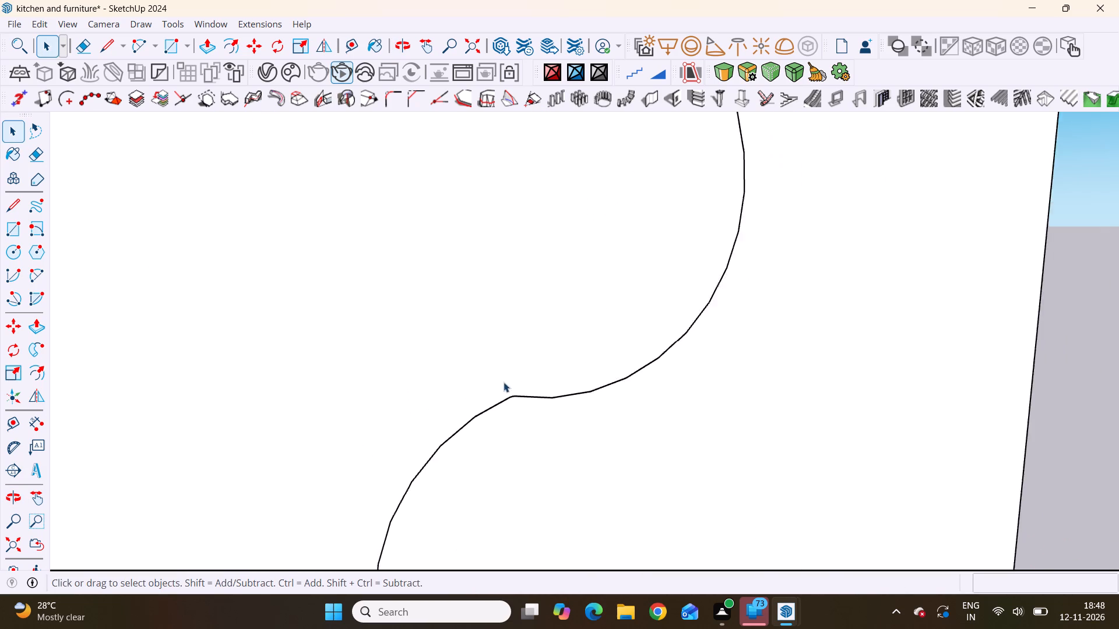
pyautogui.scroll(20, 504, 382)
pyautogui.scroll(8, 504, 382)
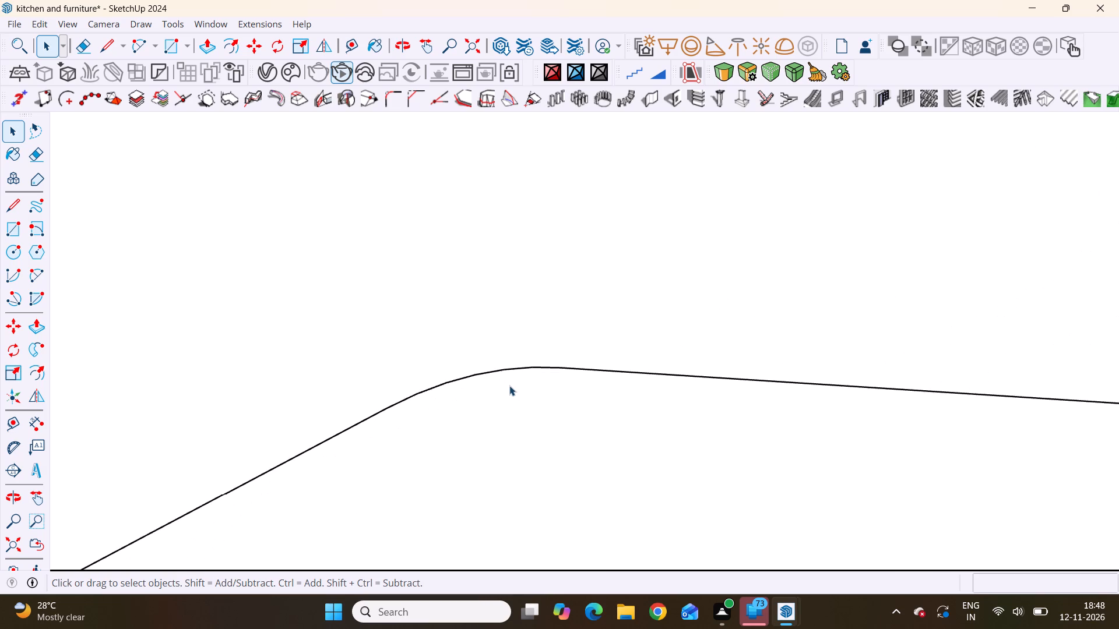
pyautogui.scroll(5, 509, 386)
pyautogui.scroll(-20, 495, 334)
pyautogui.scroll(-2, 495, 334)
pyautogui.scroll(-5, 610, 294)
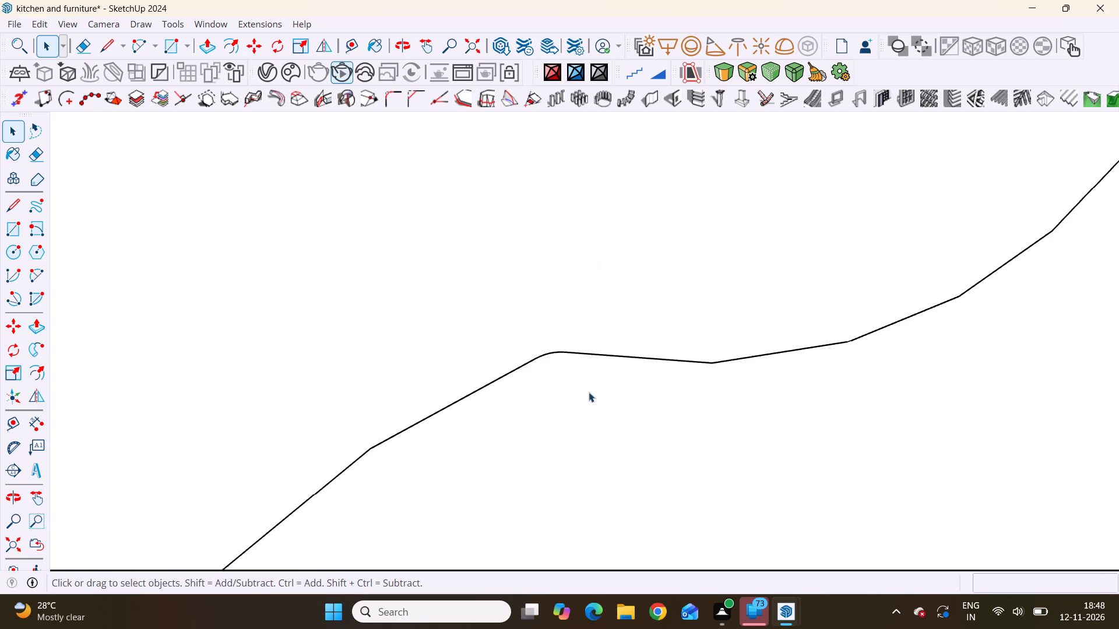
pyautogui.scroll(-15, 589, 392)
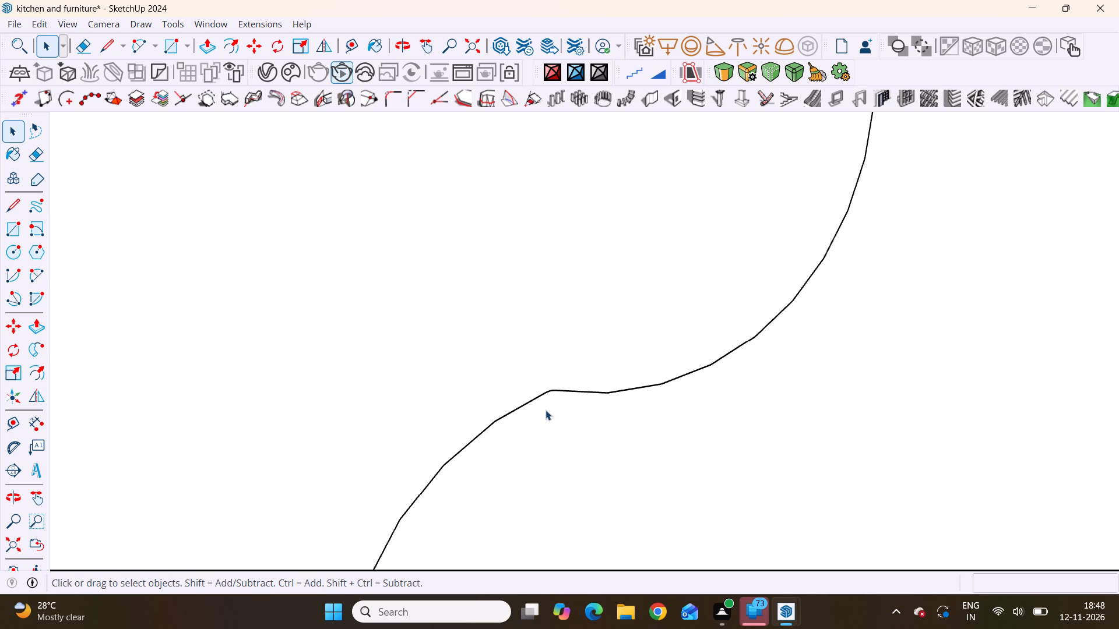
pyautogui.scroll(-20, 498, 335)
pyautogui.scroll(-6, 498, 335)
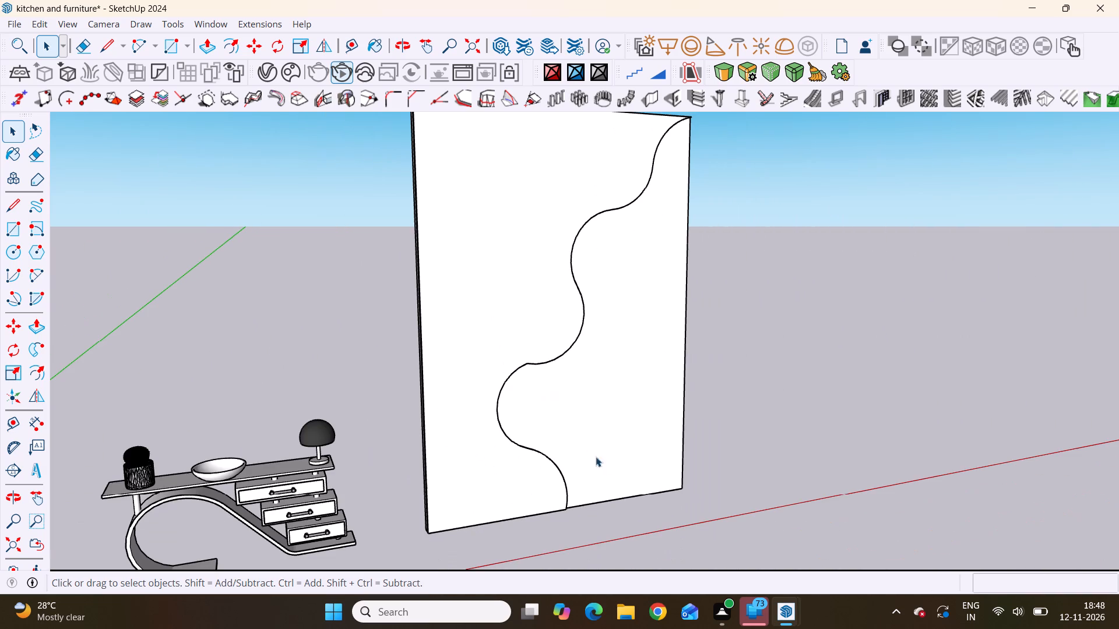
pyautogui.scroll(17, 498, 354)
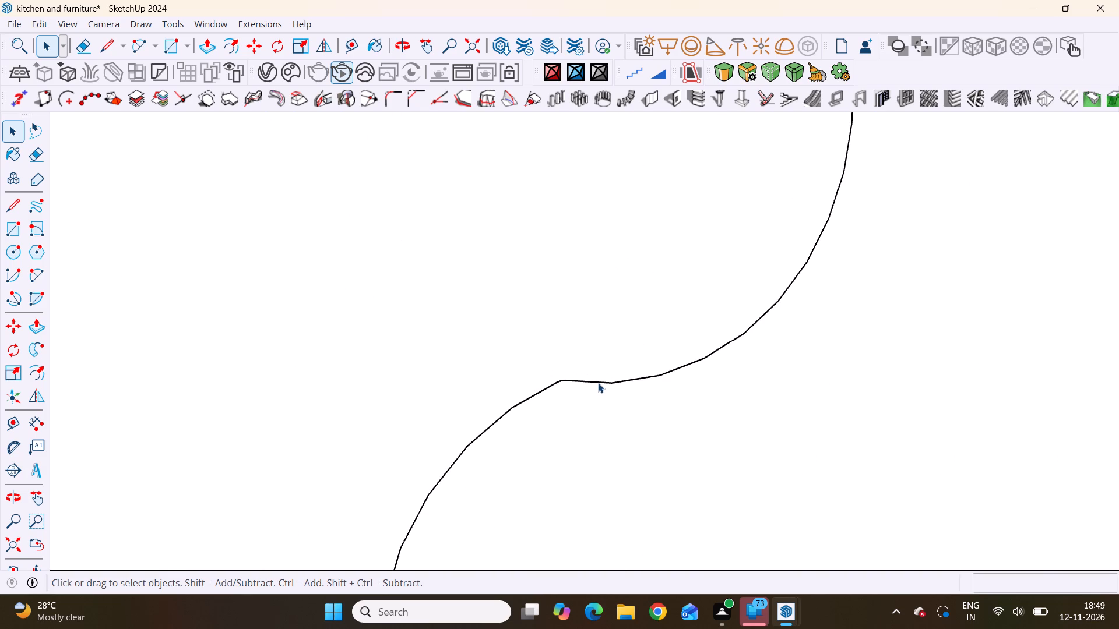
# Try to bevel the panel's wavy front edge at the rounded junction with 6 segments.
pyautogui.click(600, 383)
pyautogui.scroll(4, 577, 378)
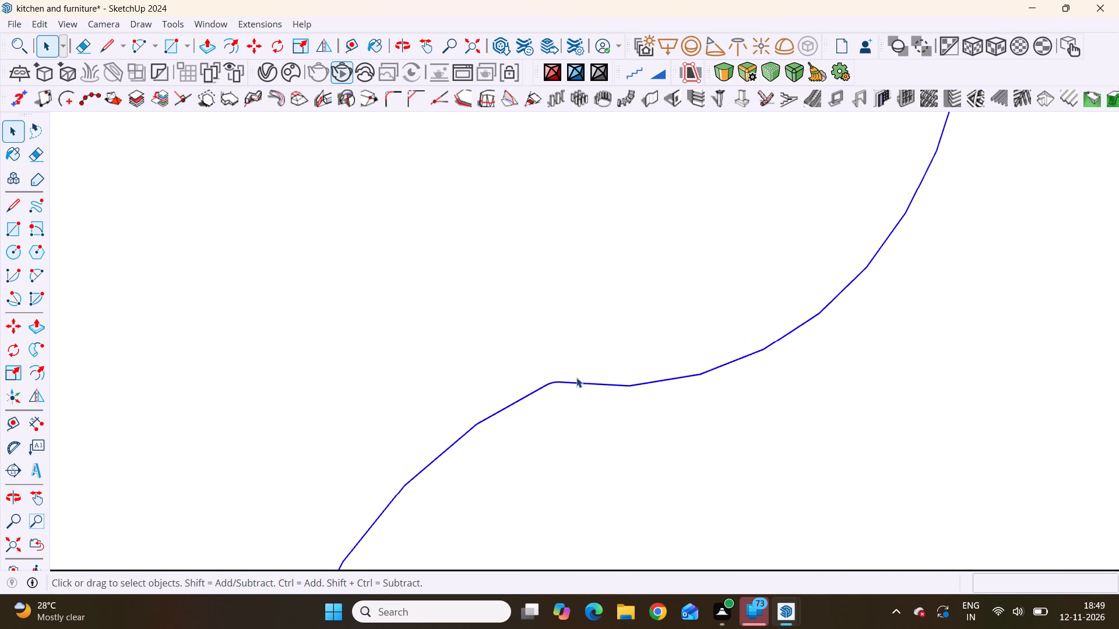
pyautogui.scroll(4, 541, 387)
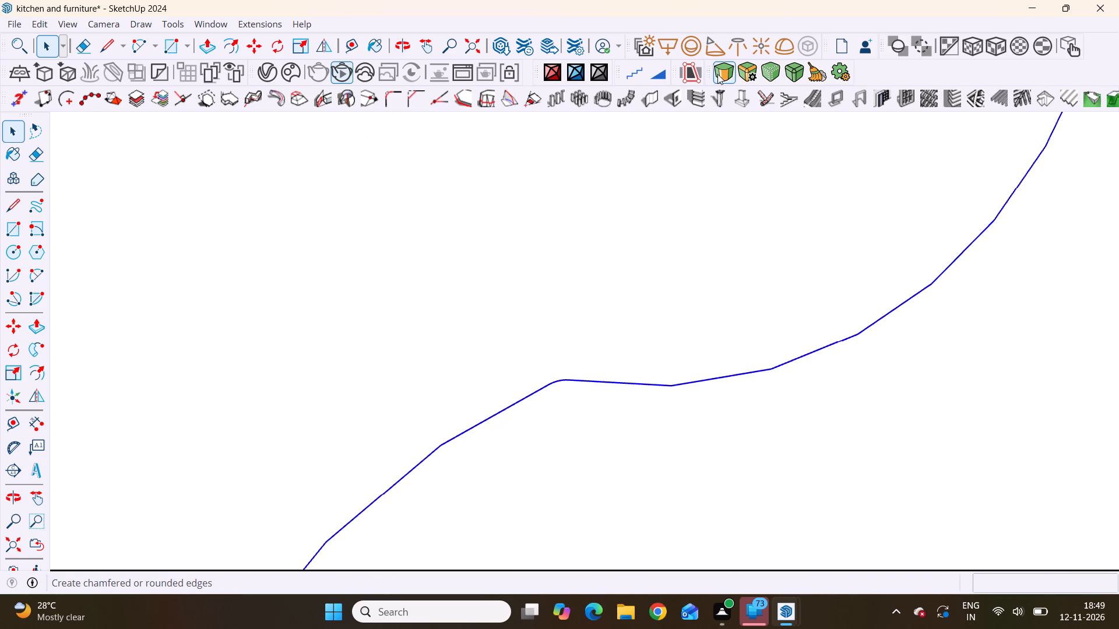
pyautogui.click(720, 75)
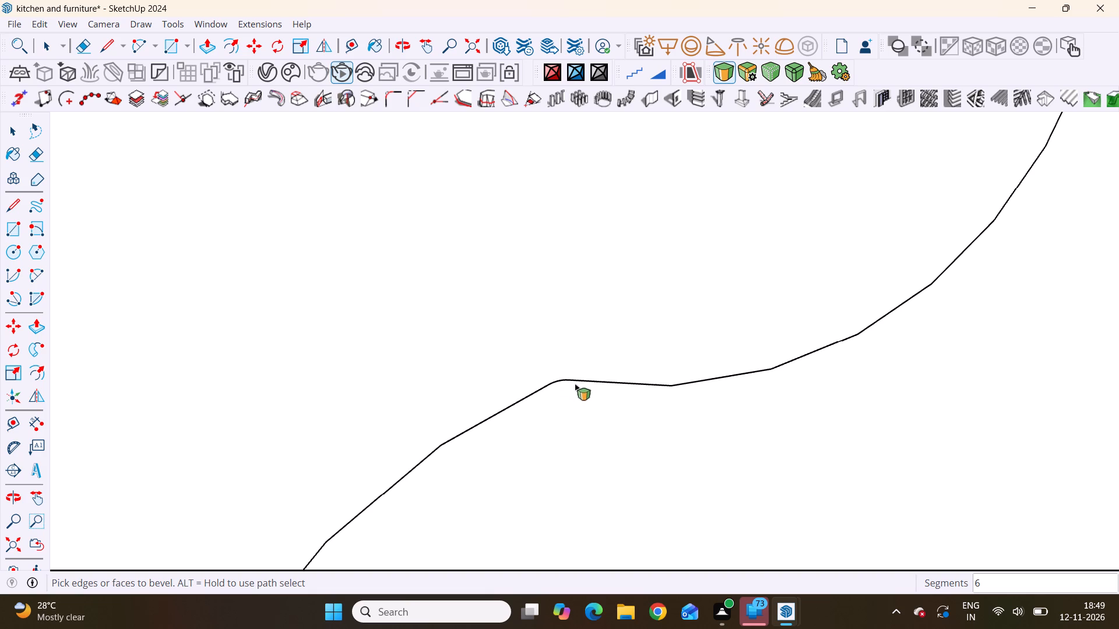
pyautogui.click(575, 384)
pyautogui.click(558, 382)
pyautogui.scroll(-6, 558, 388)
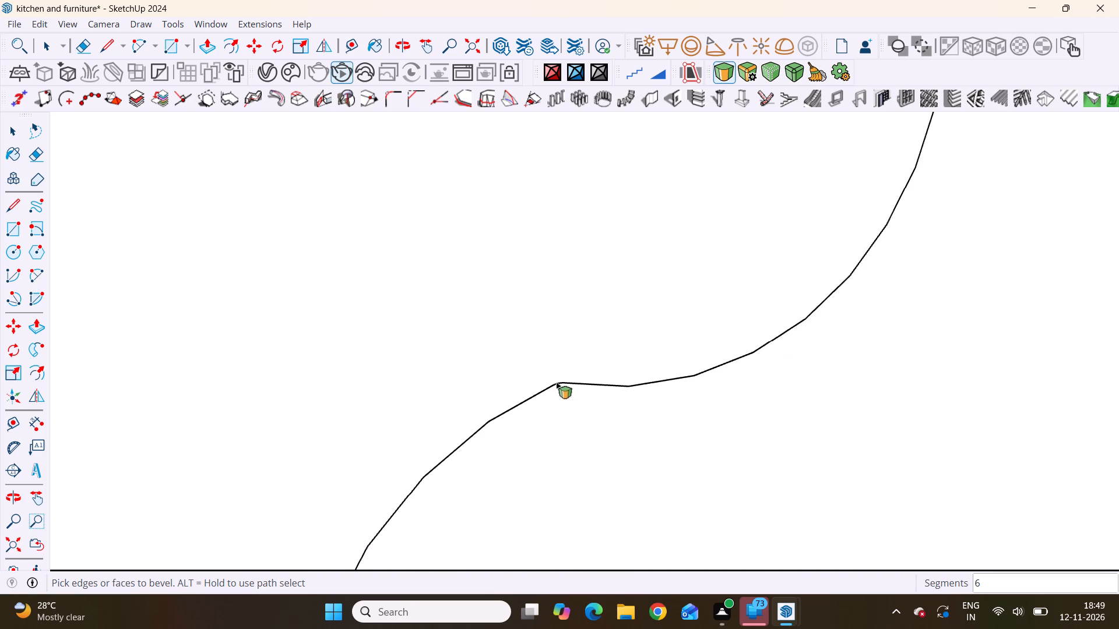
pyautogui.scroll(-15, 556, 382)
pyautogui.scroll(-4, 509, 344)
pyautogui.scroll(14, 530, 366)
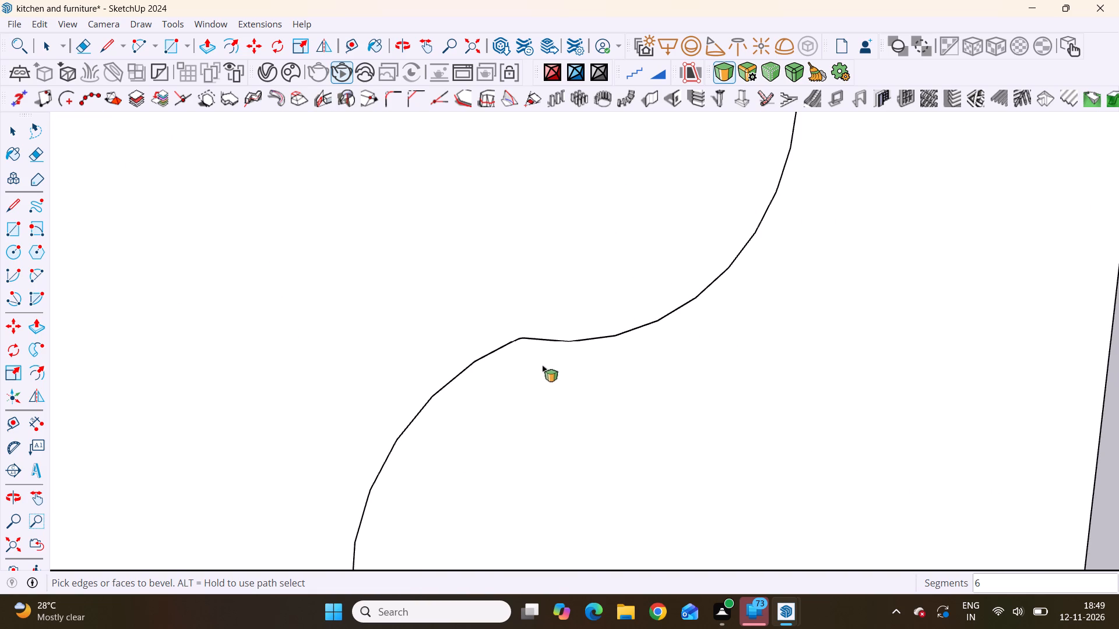
# Draw a short vertical line upward across the panel's front face from the rounded junction.
pyautogui.press('l')
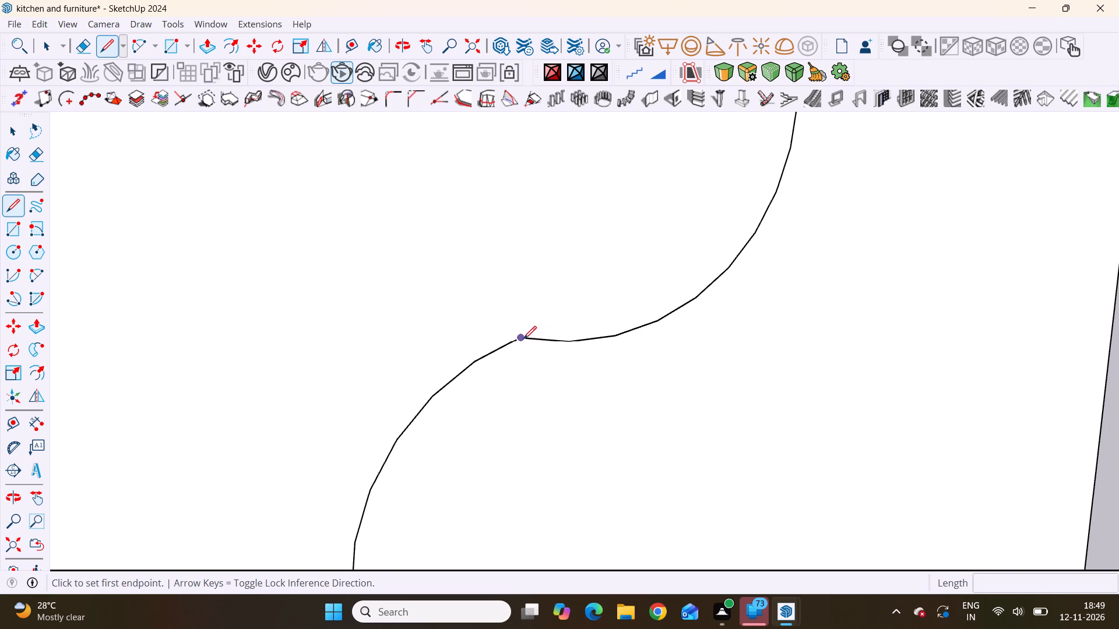
pyautogui.click(523, 345)
pyautogui.click(532, 274)
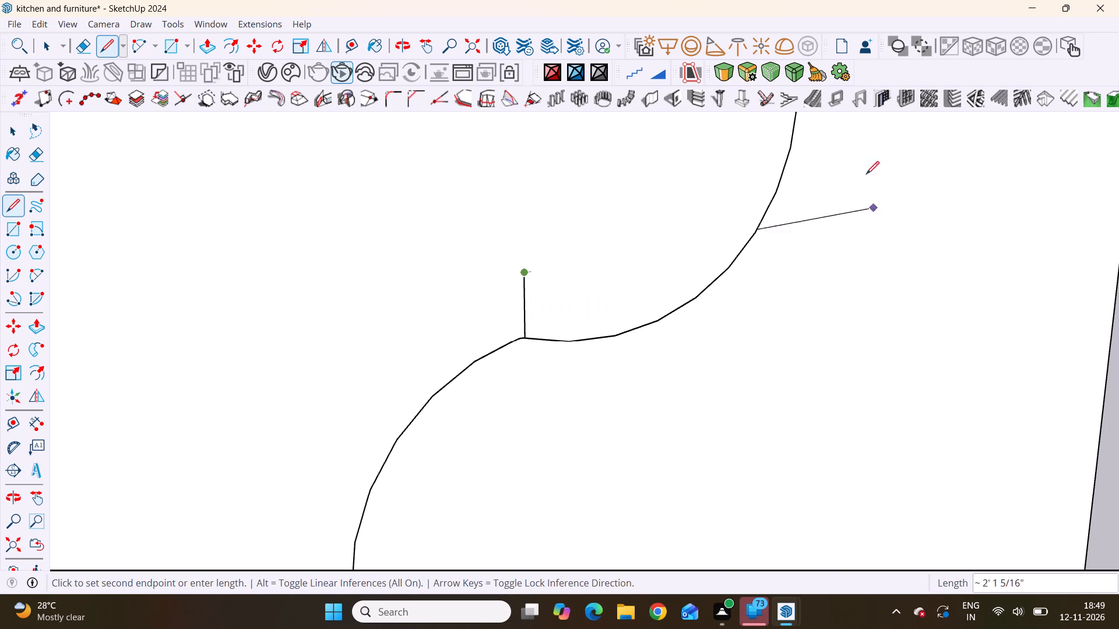
pyautogui.press('space')
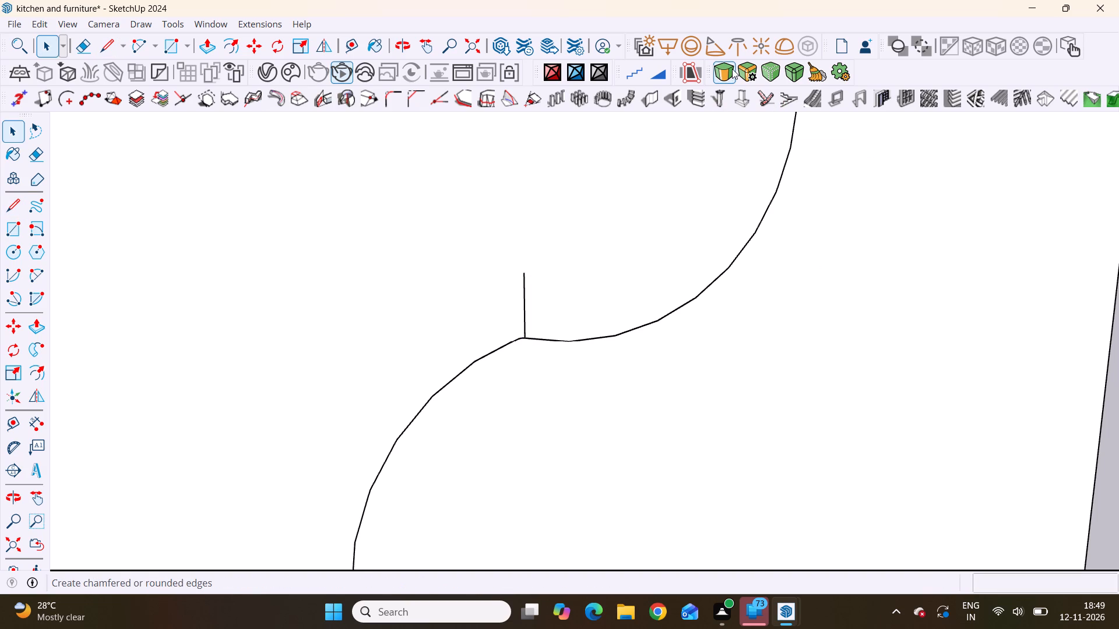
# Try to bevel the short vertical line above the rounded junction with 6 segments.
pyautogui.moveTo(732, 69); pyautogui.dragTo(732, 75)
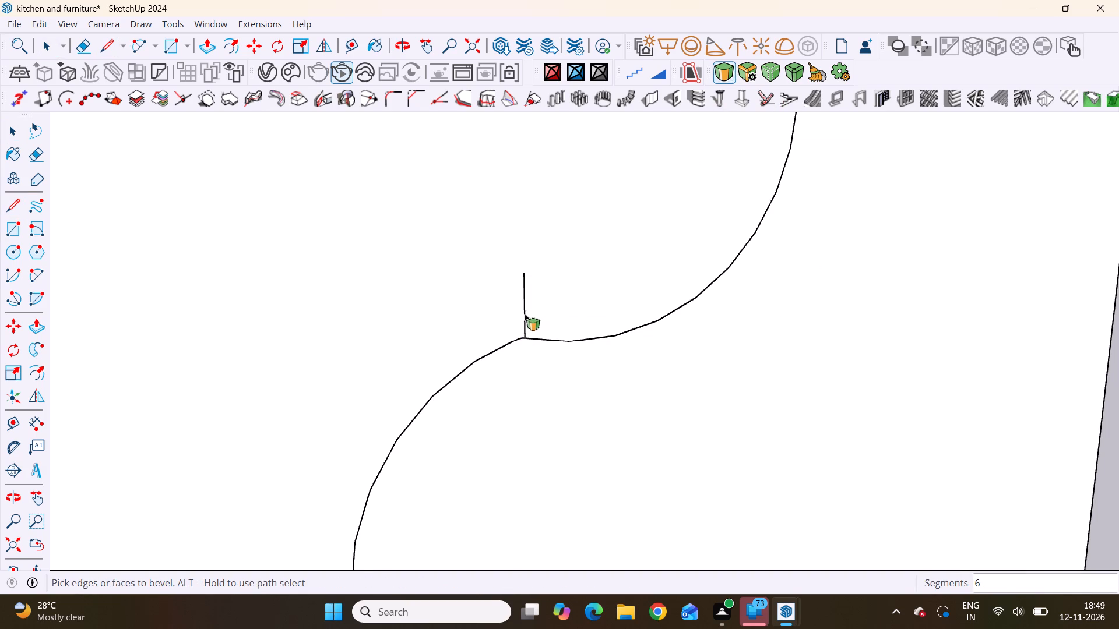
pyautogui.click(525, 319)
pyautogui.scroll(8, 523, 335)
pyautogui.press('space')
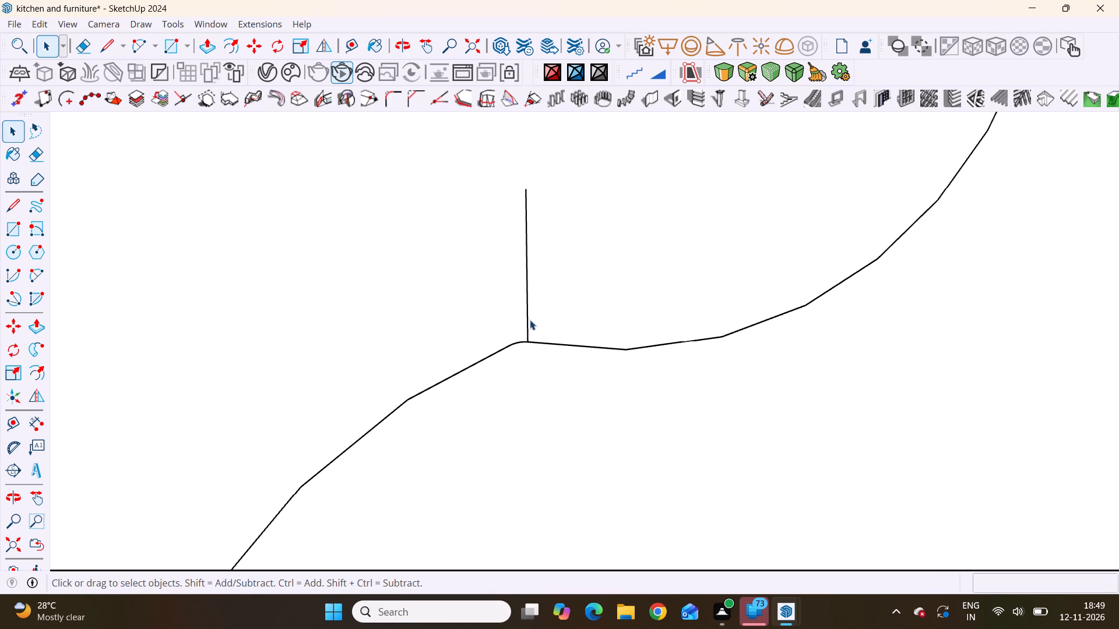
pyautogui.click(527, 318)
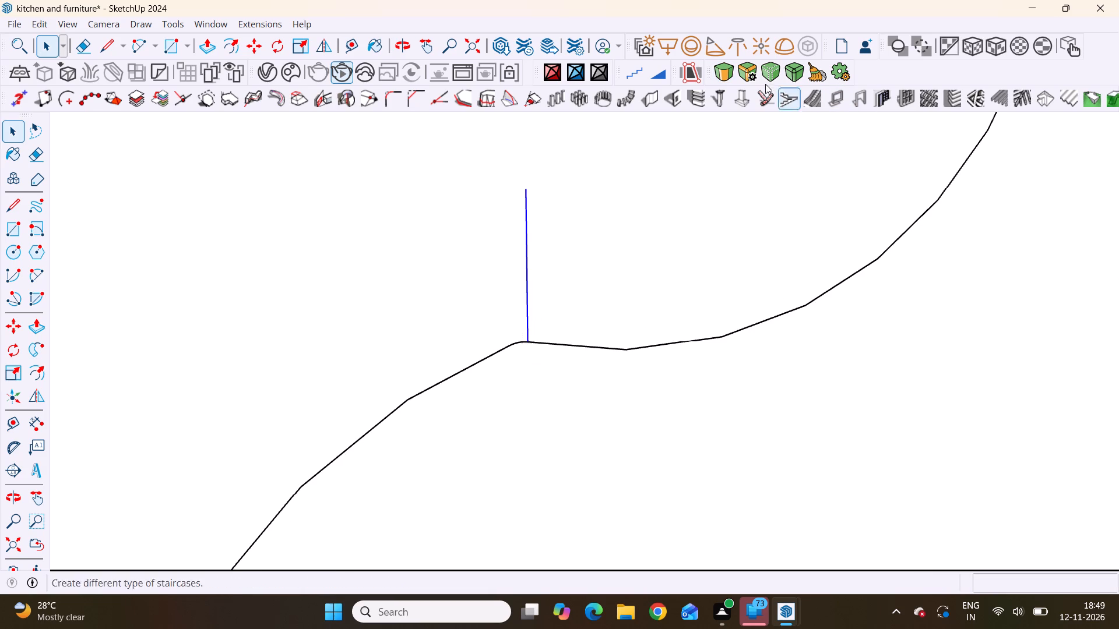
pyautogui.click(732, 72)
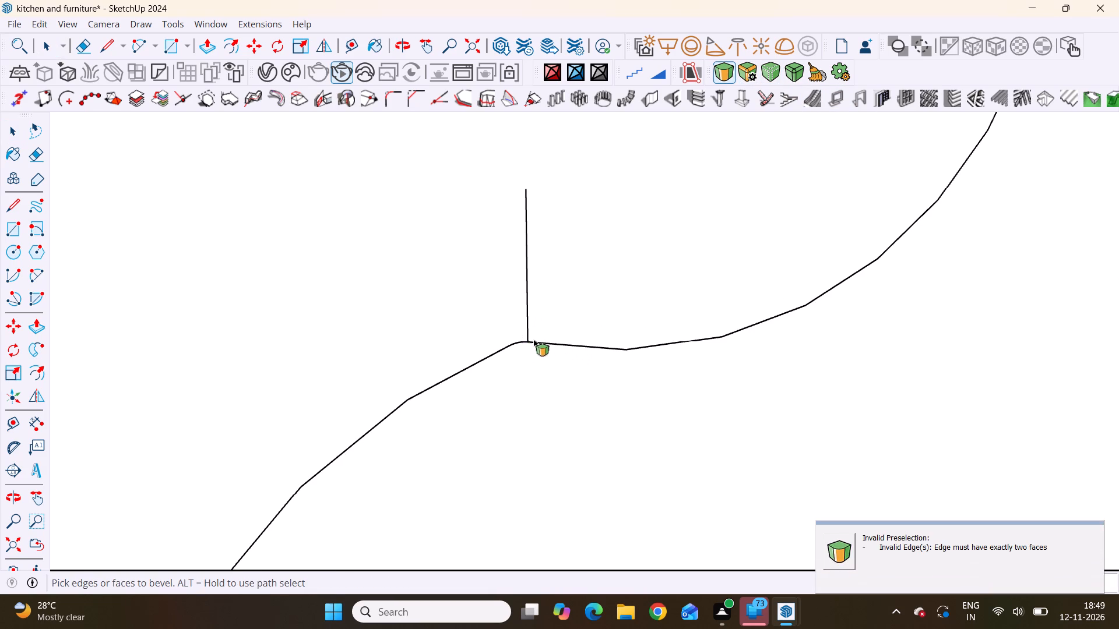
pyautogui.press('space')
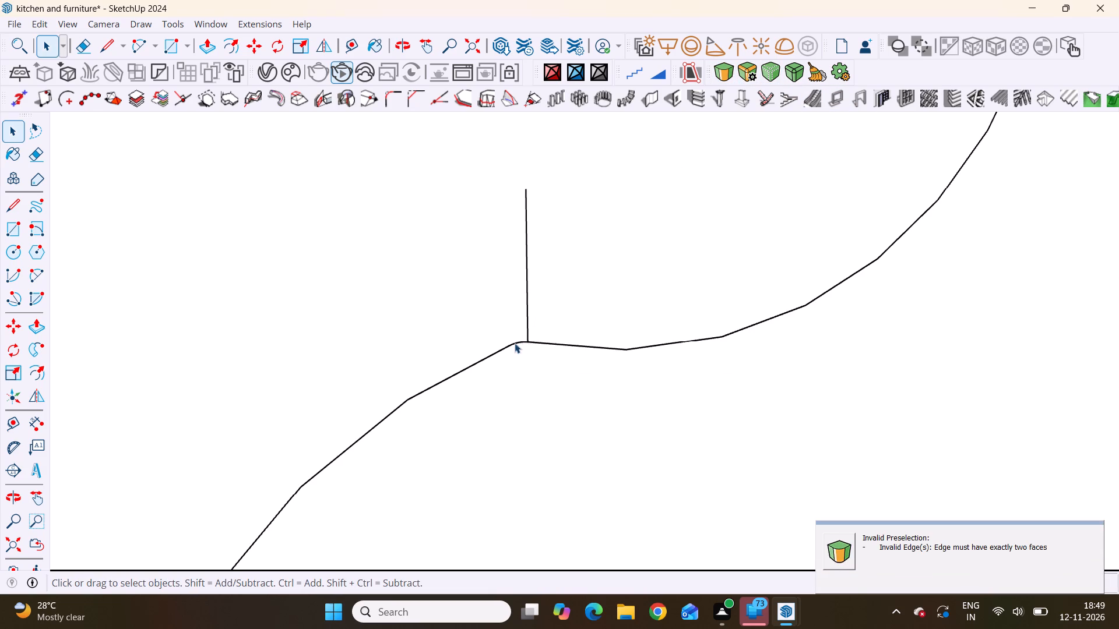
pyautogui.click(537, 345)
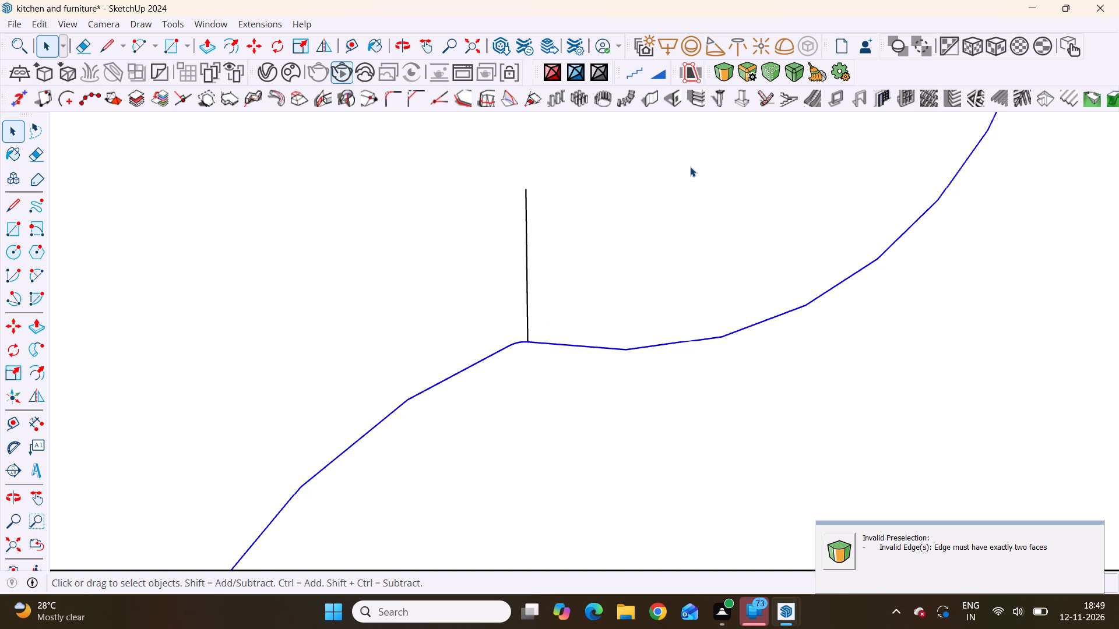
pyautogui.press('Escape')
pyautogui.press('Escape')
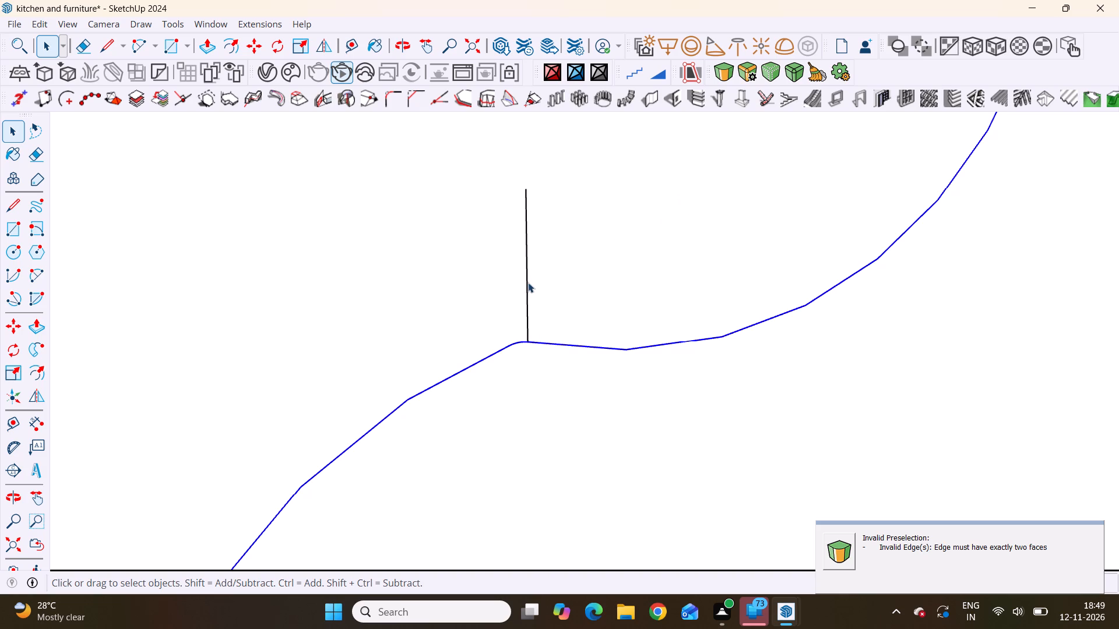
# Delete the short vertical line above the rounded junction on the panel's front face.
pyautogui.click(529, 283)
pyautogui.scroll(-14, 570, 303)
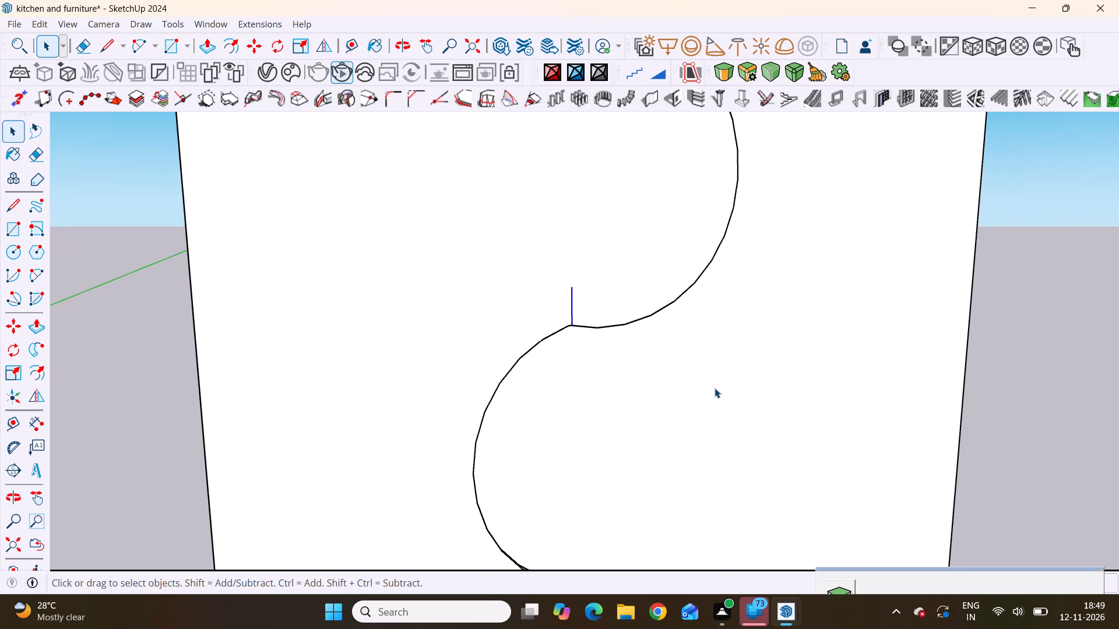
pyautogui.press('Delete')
# Examine the rounded junction on the panel's wavy edge from the front and from below, near and far.
pyautogui.scroll(-5, 573, 319)
pyautogui.scroll(-5, 648, 341)
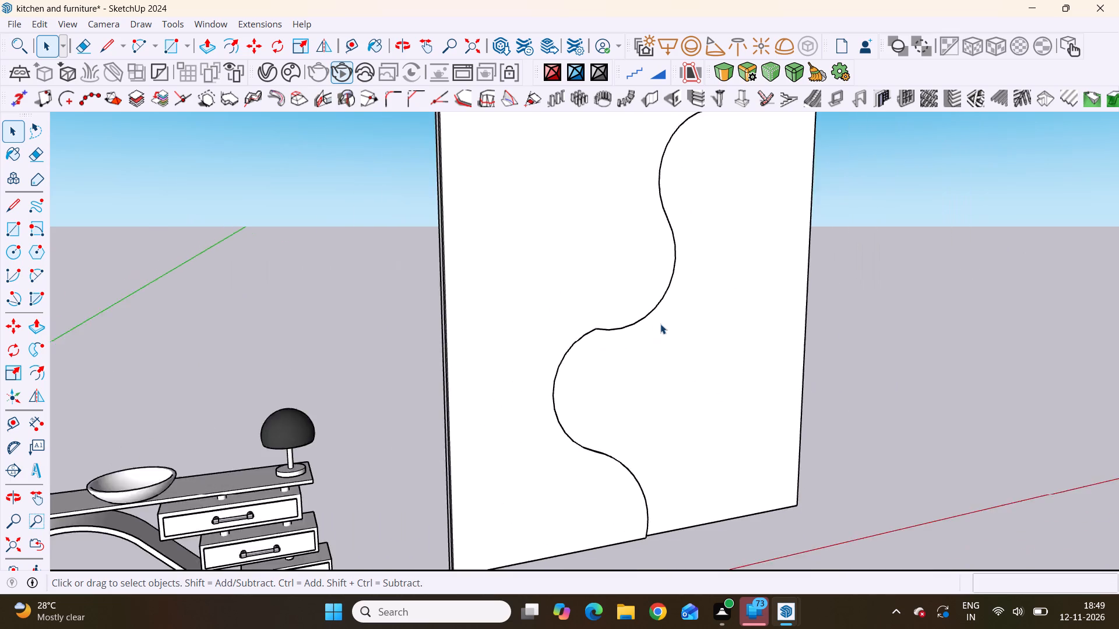
pyautogui.scroll(-5, 660, 324)
pyautogui.moveTo(661, 333); pyautogui.dragTo(481, 98, button='middle')
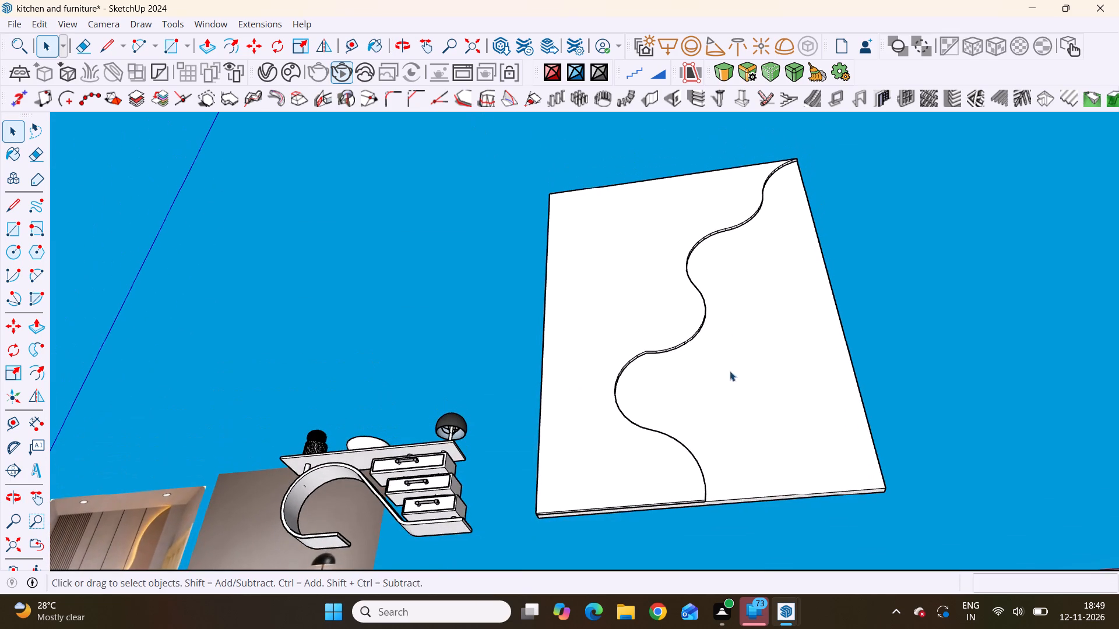
pyautogui.moveTo(719, 372); pyautogui.dragTo(707, 299, button='middle')
pyautogui.scroll(1, 706, 299)
pyautogui.scroll(16, 616, 376)
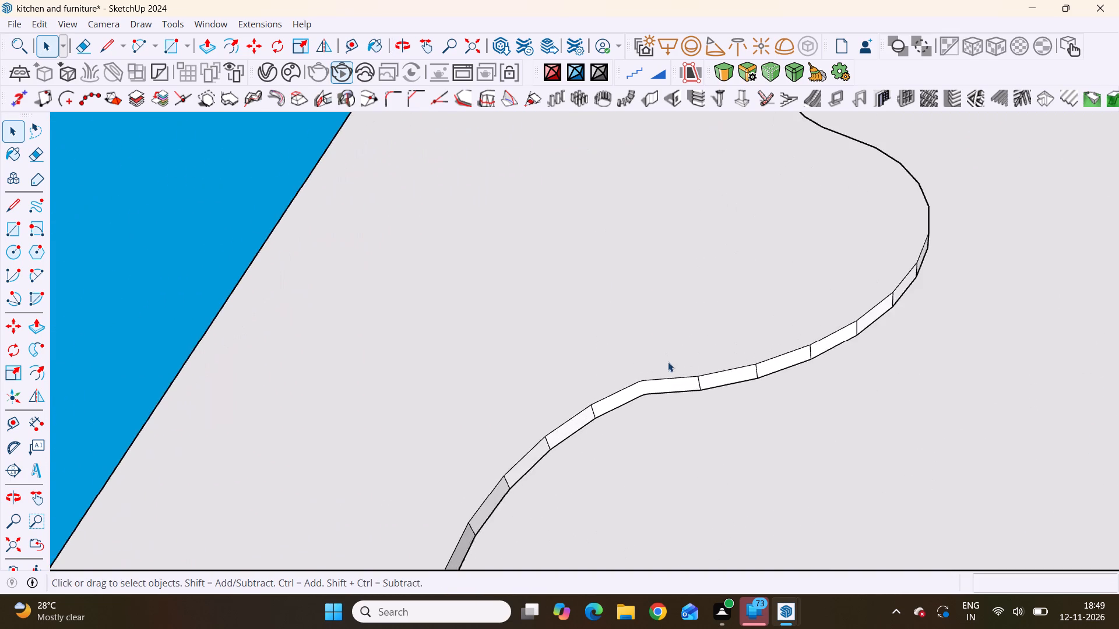
pyautogui.scroll(2, 668, 363)
pyautogui.moveTo(667, 371); pyautogui.dragTo(747, 564, button='middle')
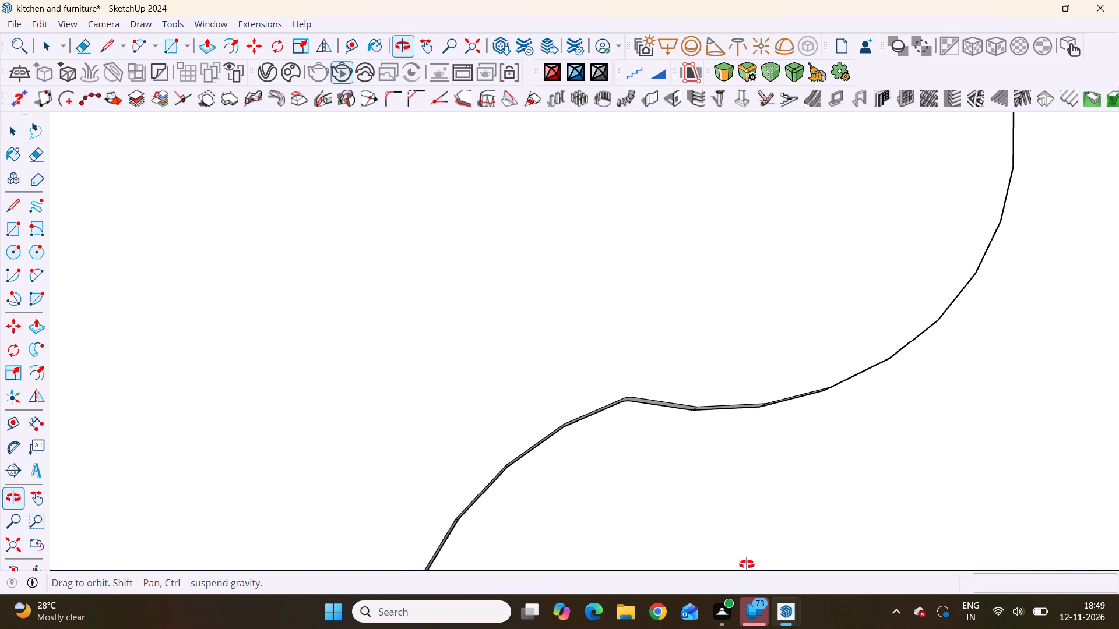
pyautogui.moveTo(747, 564); pyautogui.dragTo(749, 564, button='middle')
pyautogui.scroll(6, 700, 411)
pyautogui.moveTo(683, 416); pyautogui.dragTo(646, 201, button='middle')
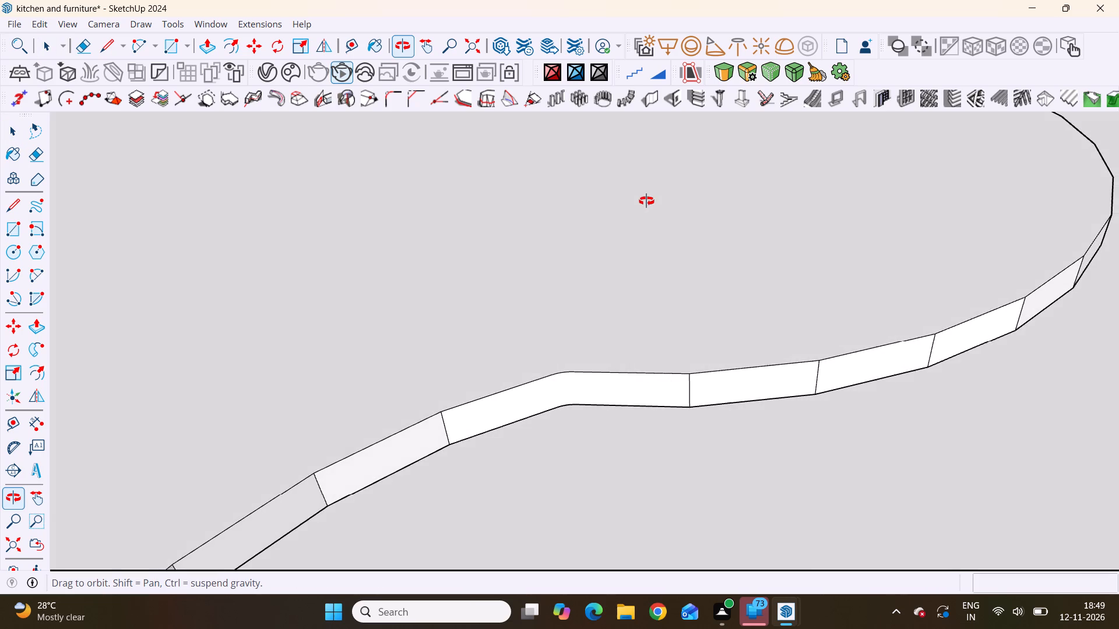
pyautogui.moveTo(646, 201); pyautogui.dragTo(564, 266, button='middle')
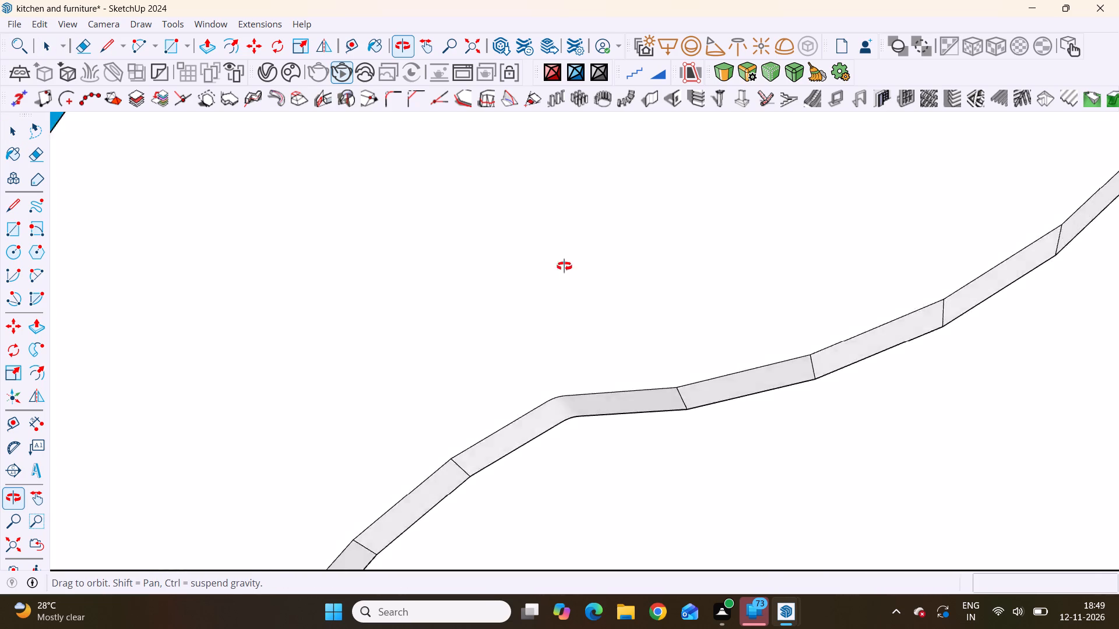
pyautogui.moveTo(564, 266); pyautogui.dragTo(530, 283, button='middle')
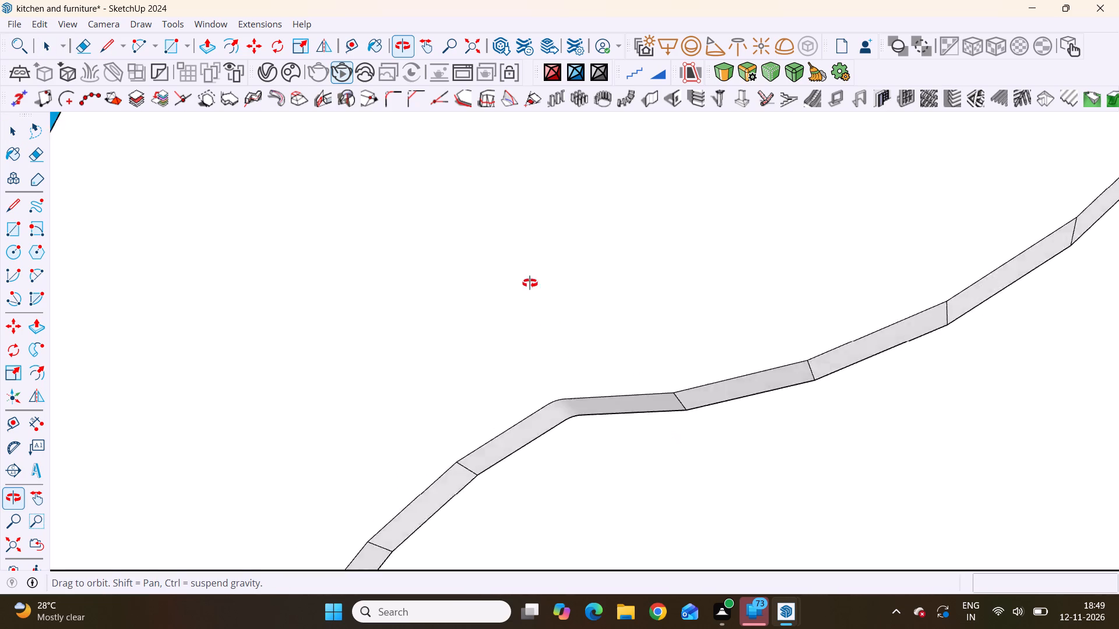
pyautogui.moveTo(530, 283); pyautogui.dragTo(757, 357, button='middle')
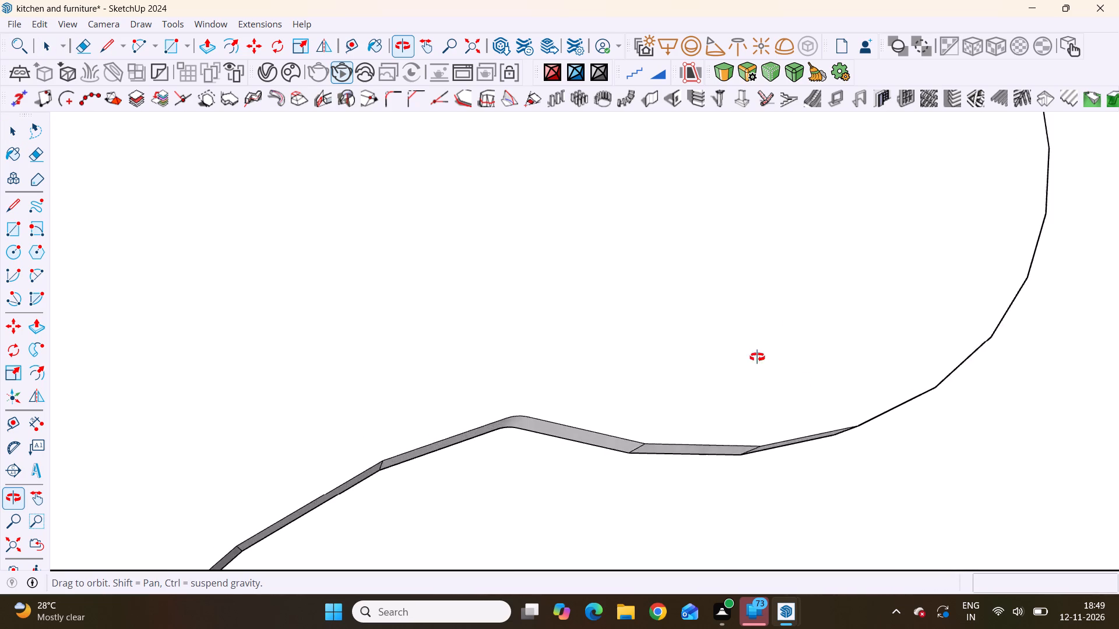
pyautogui.moveTo(757, 357); pyautogui.dragTo(726, 232, button='middle')
pyautogui.scroll(3, 523, 412)
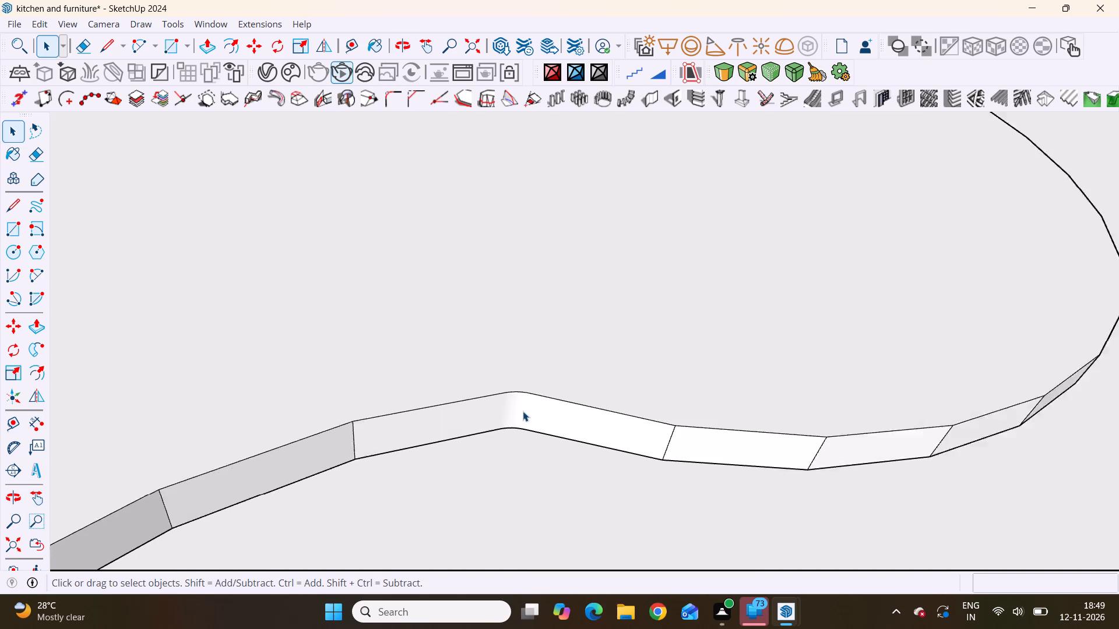
pyautogui.scroll(7, 523, 411)
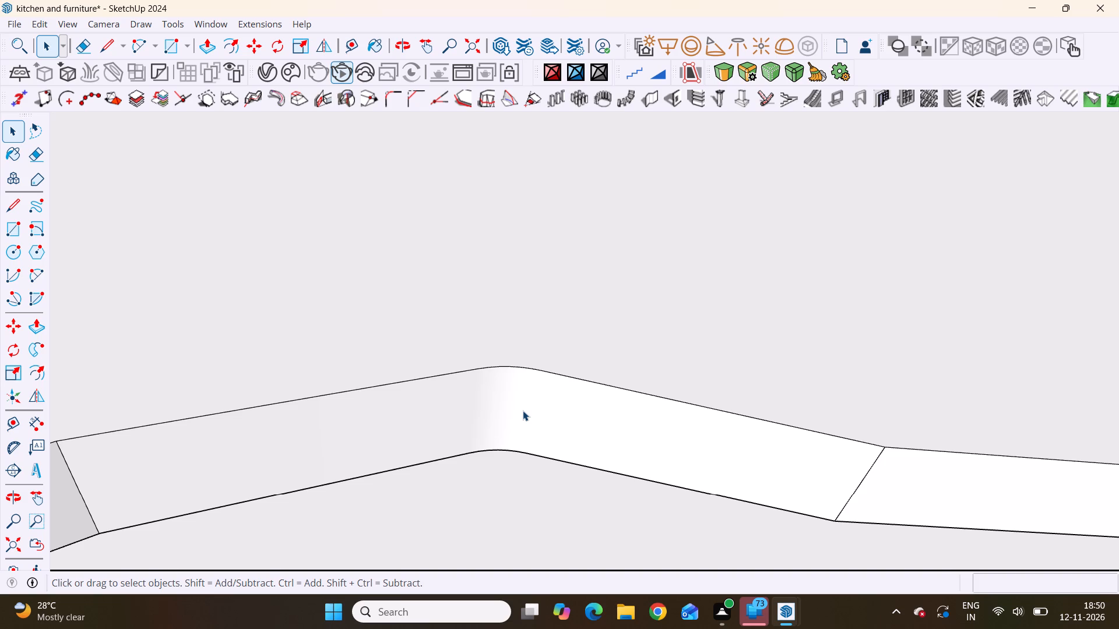
# Undo the recent edits at the junction back through the line's deletion, its drawing and the junction's rounding.
pyautogui.hotkey('ctrl', 'z')
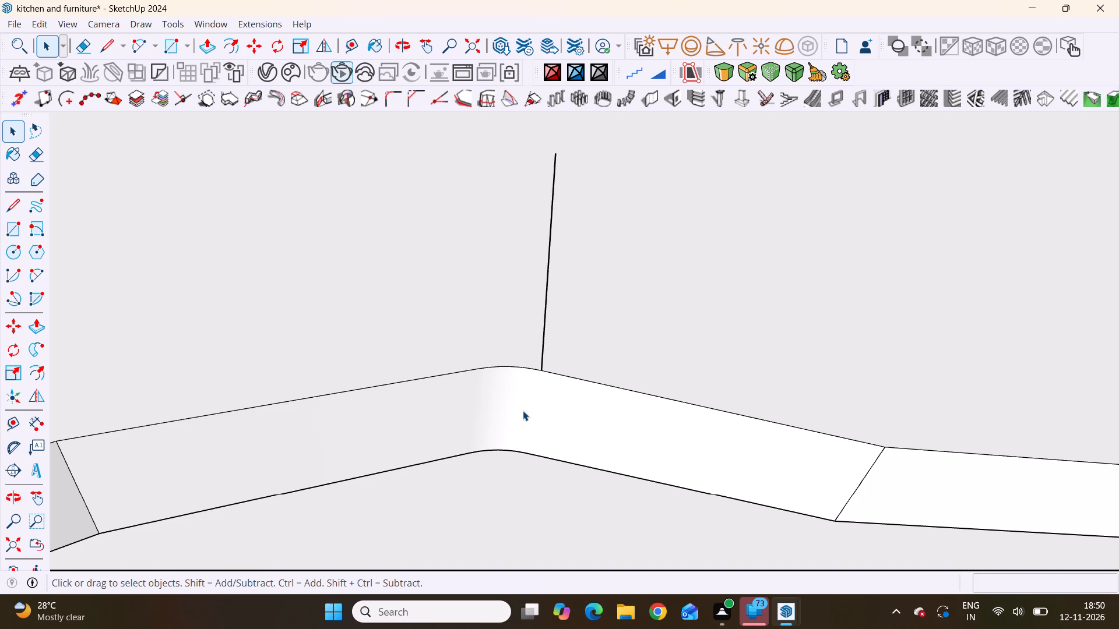
pyautogui.hotkey('ctrl', 'z')
pyautogui.hotkey('ctrl', 'z')
pyautogui.hotkey('ctrl', 'z')
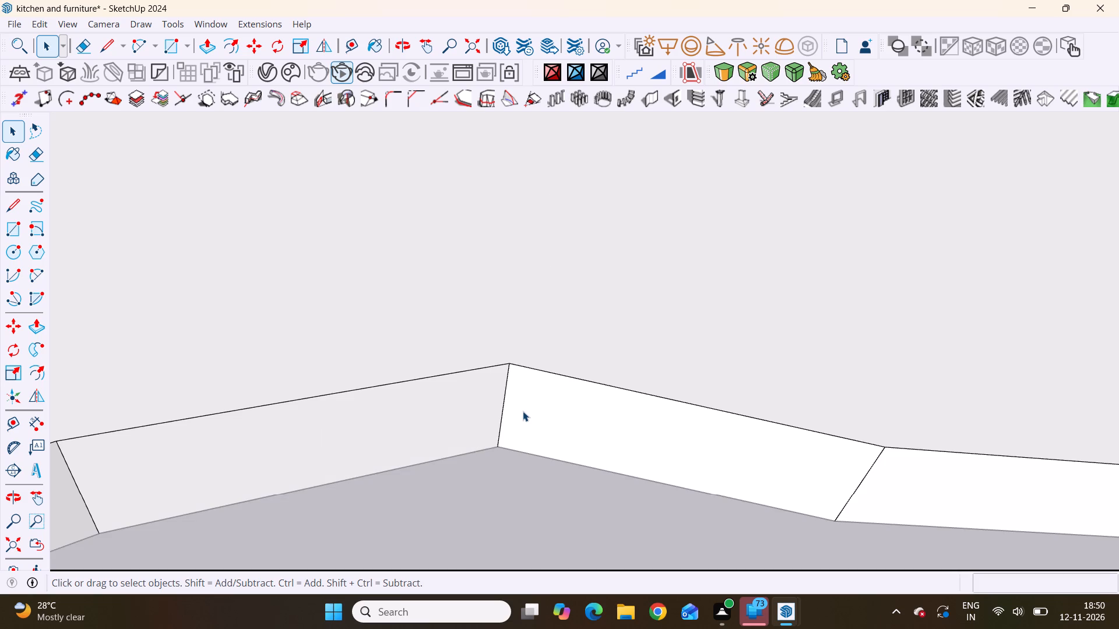
# Bevel the sharp edge across the panel's thickness at the wavy junction with an offset of about 5/8" and 6 segments.
pyautogui.scroll(1, 523, 411)
pyautogui.scroll(-15, 523, 411)
pyautogui.moveTo(614, 434); pyautogui.dragTo(641, 526, button='middle')
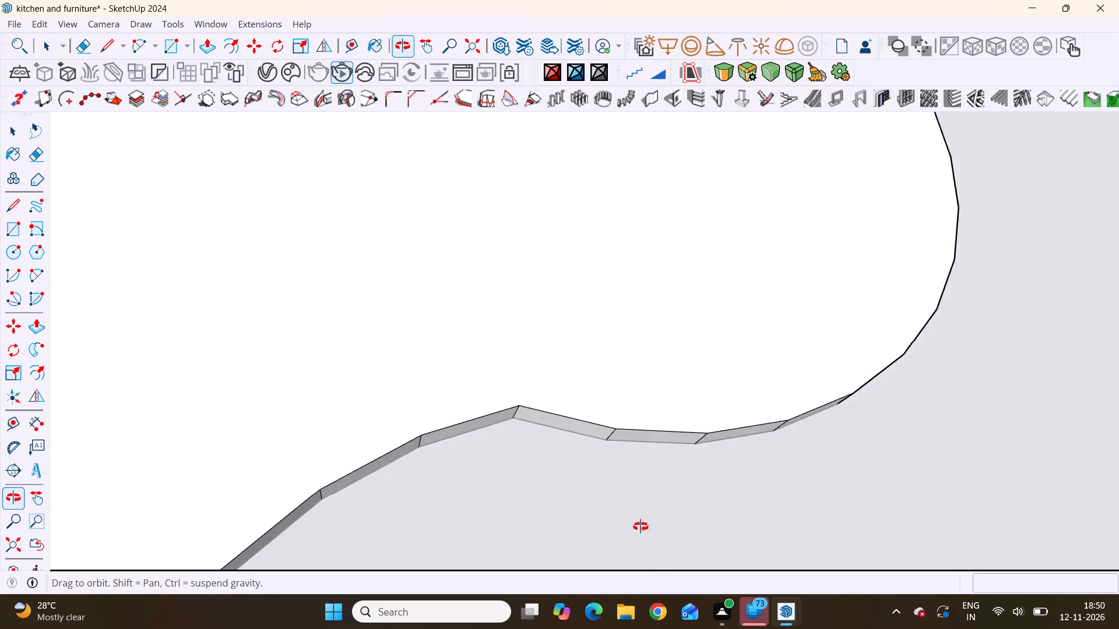
pyautogui.moveTo(641, 526); pyautogui.dragTo(585, 424, button='middle')
pyautogui.scroll(11, 524, 402)
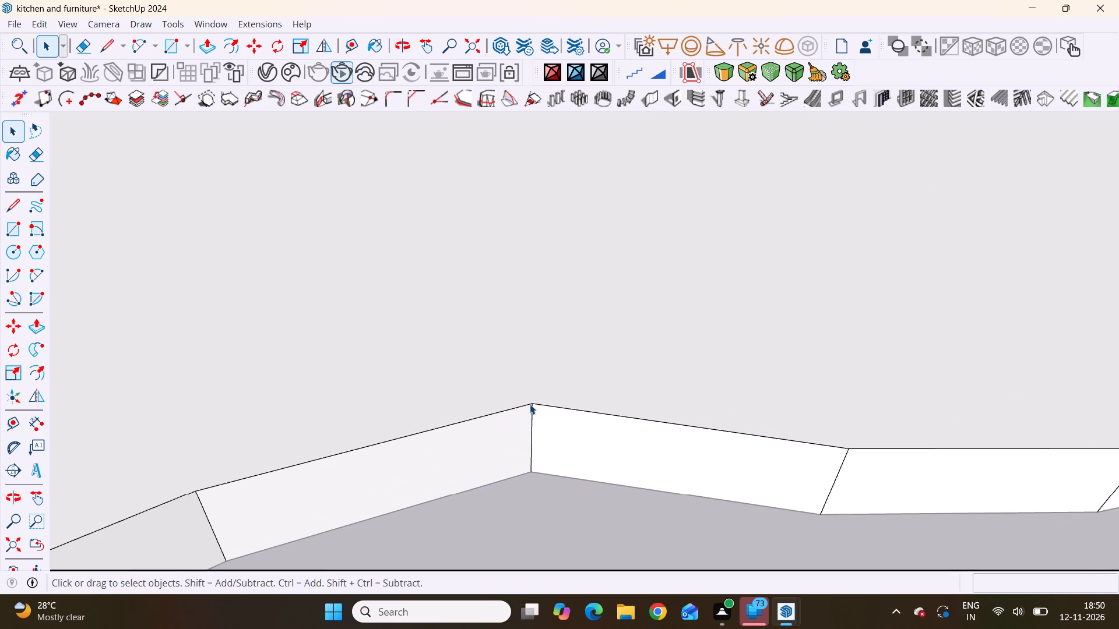
pyautogui.click(532, 404)
pyautogui.scroll(3, 526, 405)
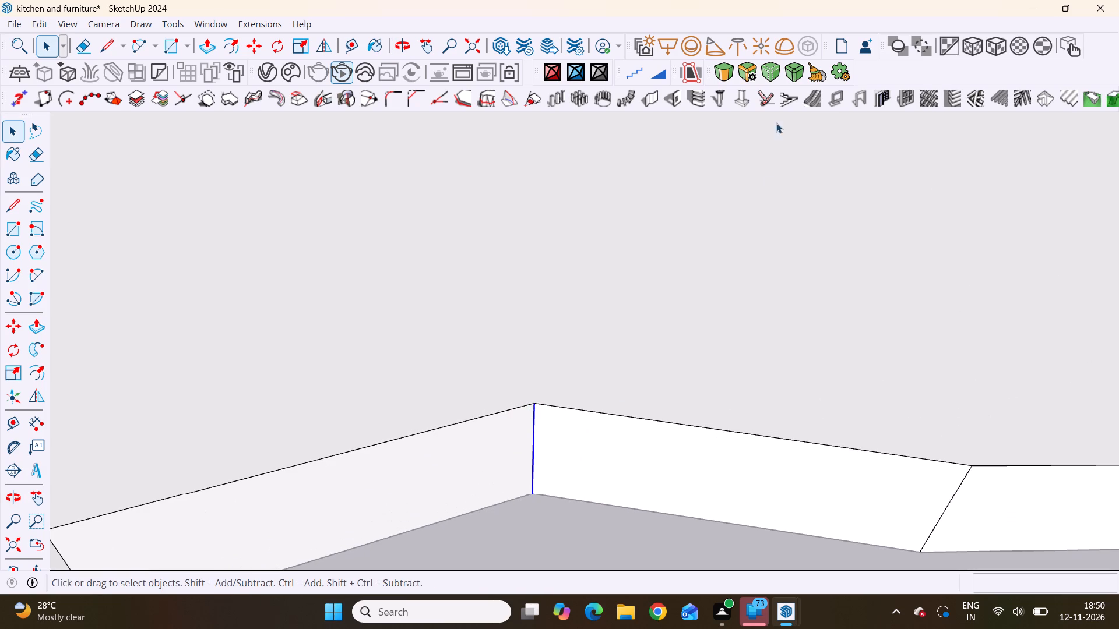
pyautogui.click(721, 69)
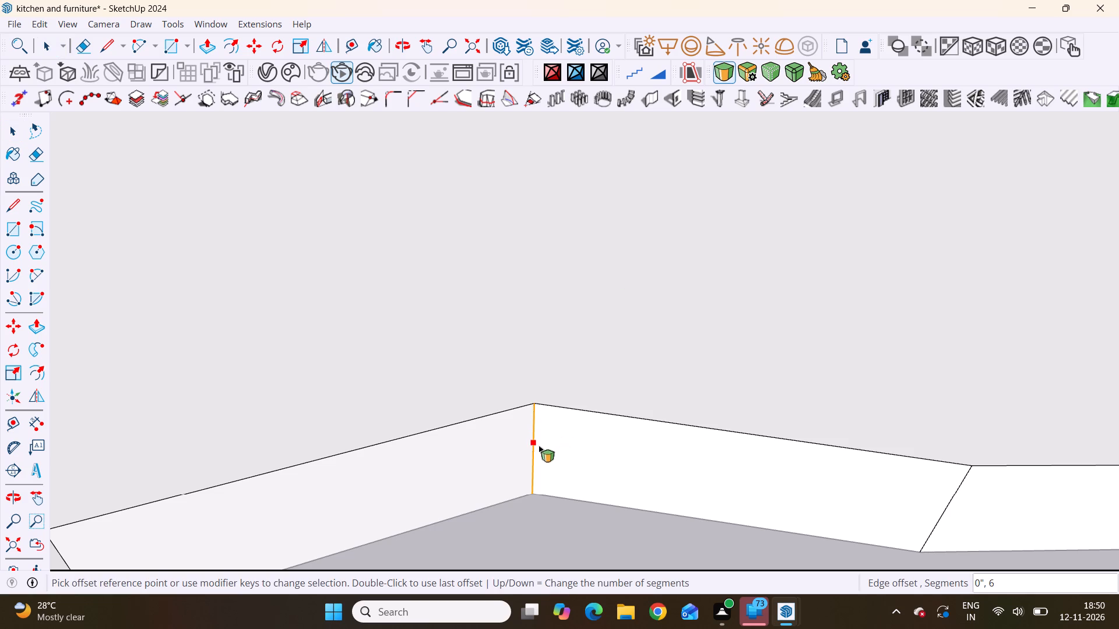
pyautogui.click(534, 457)
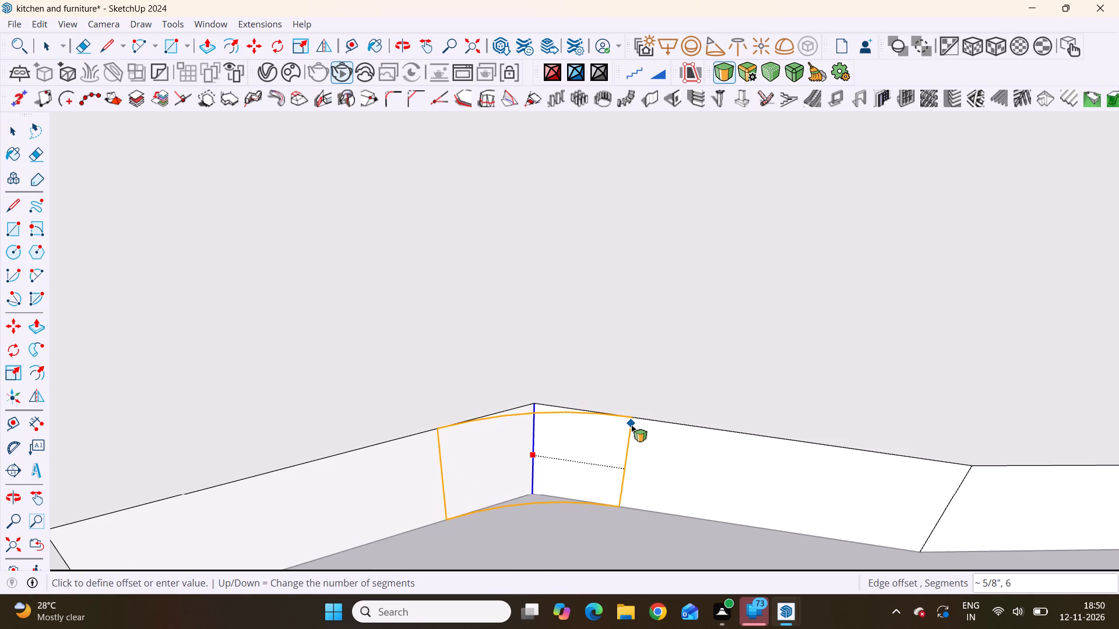
pyautogui.click(632, 425)
# Examine the newly beveled junction and the panel's whole wavy edge from the front and from below.
pyautogui.scroll(-19, 601, 370)
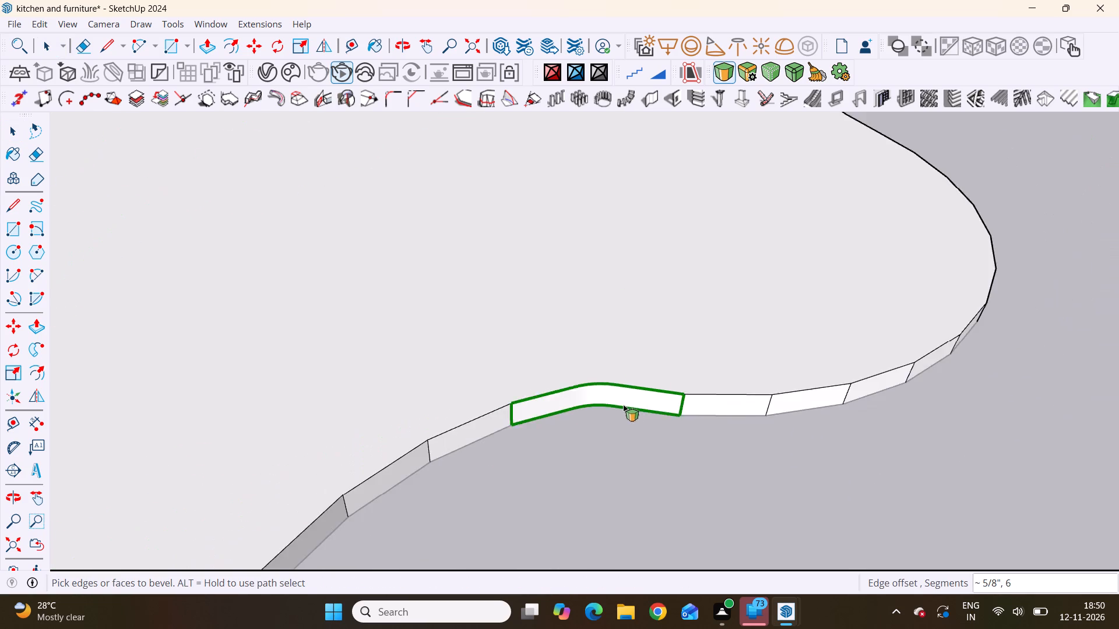
pyautogui.scroll(-6, 623, 405)
pyautogui.moveTo(624, 400); pyautogui.dragTo(678, 570, button='middle')
pyautogui.scroll(-6, 593, 357)
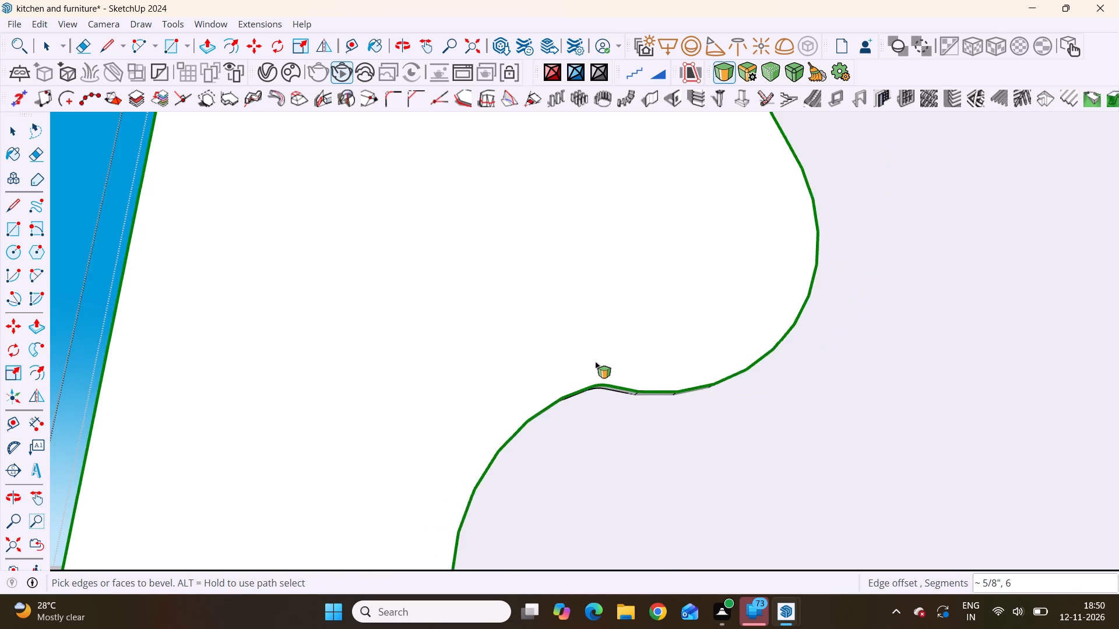
pyautogui.scroll(-8, 595, 362)
pyautogui.moveTo(606, 426); pyautogui.dragTo(636, 494, button='middle')
pyautogui.scroll(3, 601, 362)
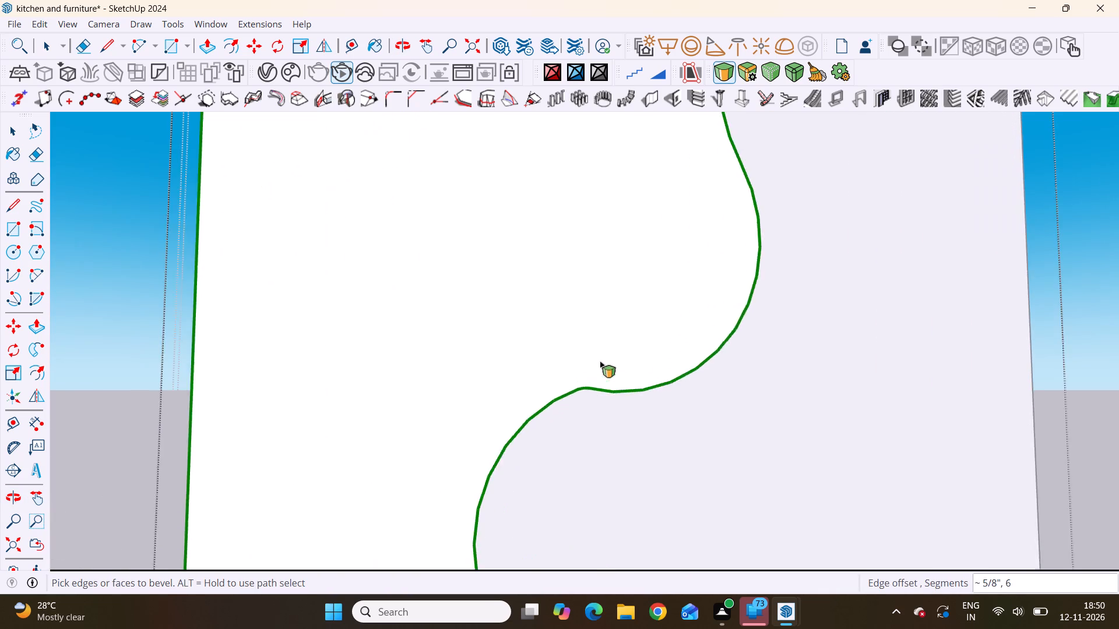
pyautogui.scroll(20, 600, 361)
pyautogui.scroll(1, 600, 361)
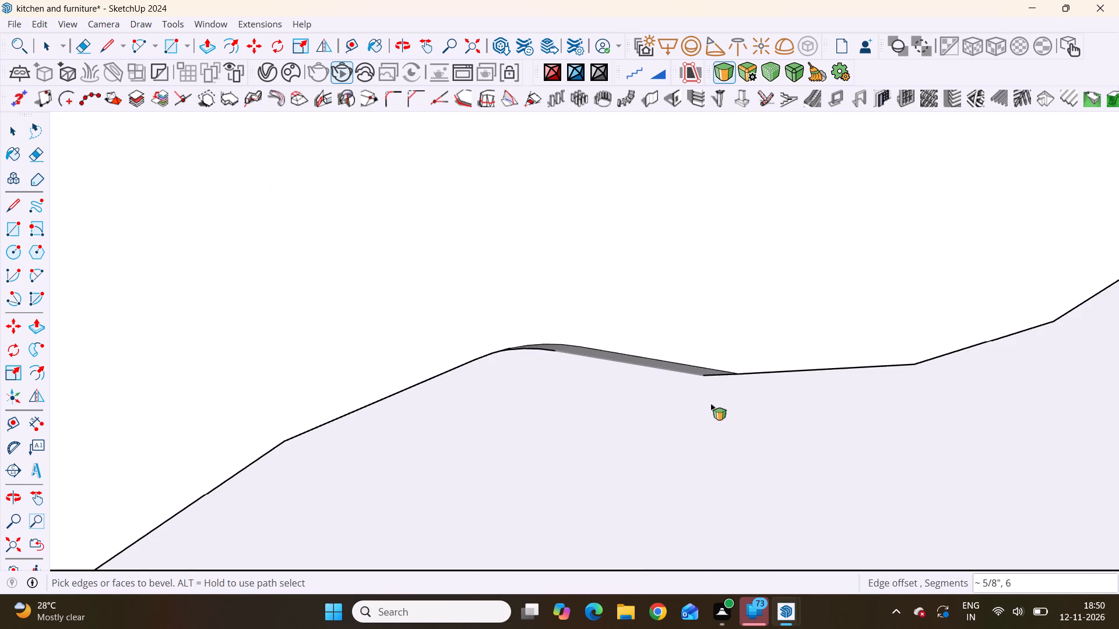
pyautogui.scroll(-8, 710, 404)
pyautogui.moveTo(713, 428); pyautogui.dragTo(697, 269, button='middle')
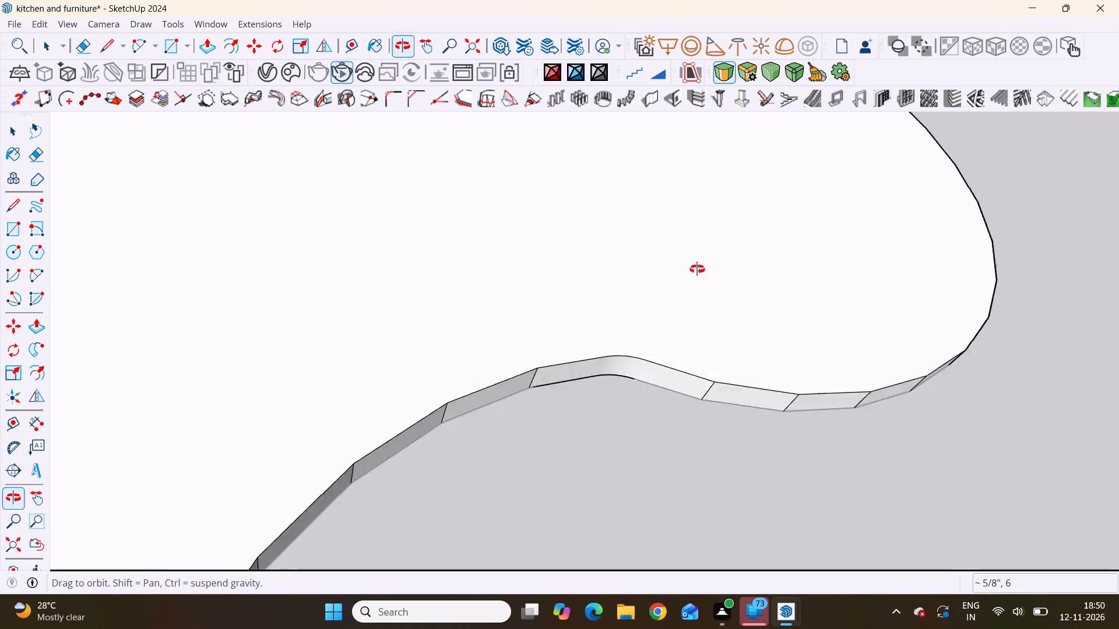
pyautogui.moveTo(697, 269); pyautogui.dragTo(683, 347, button='middle')
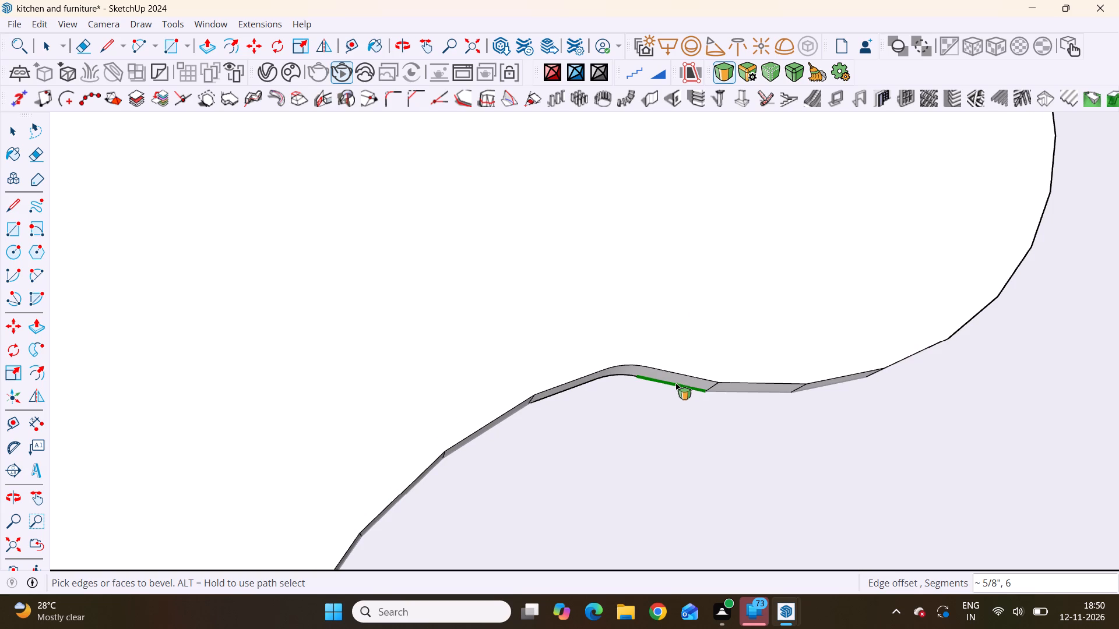
pyautogui.scroll(-9, 654, 349)
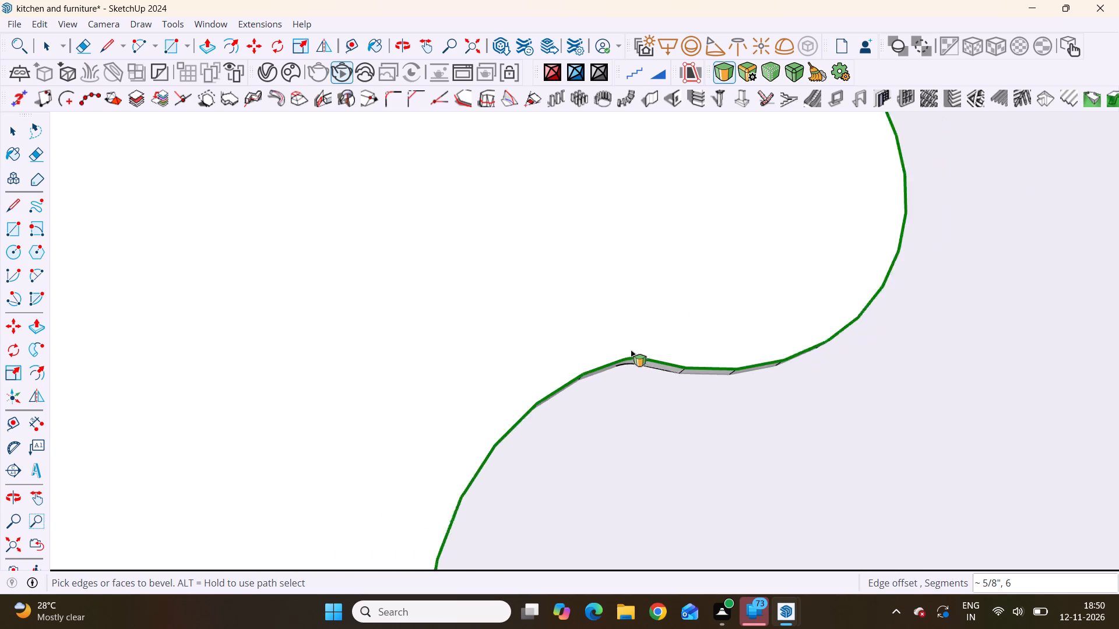
pyautogui.scroll(-14, 622, 350)
pyautogui.scroll(1, 631, 311)
pyautogui.scroll(-2, 642, 319)
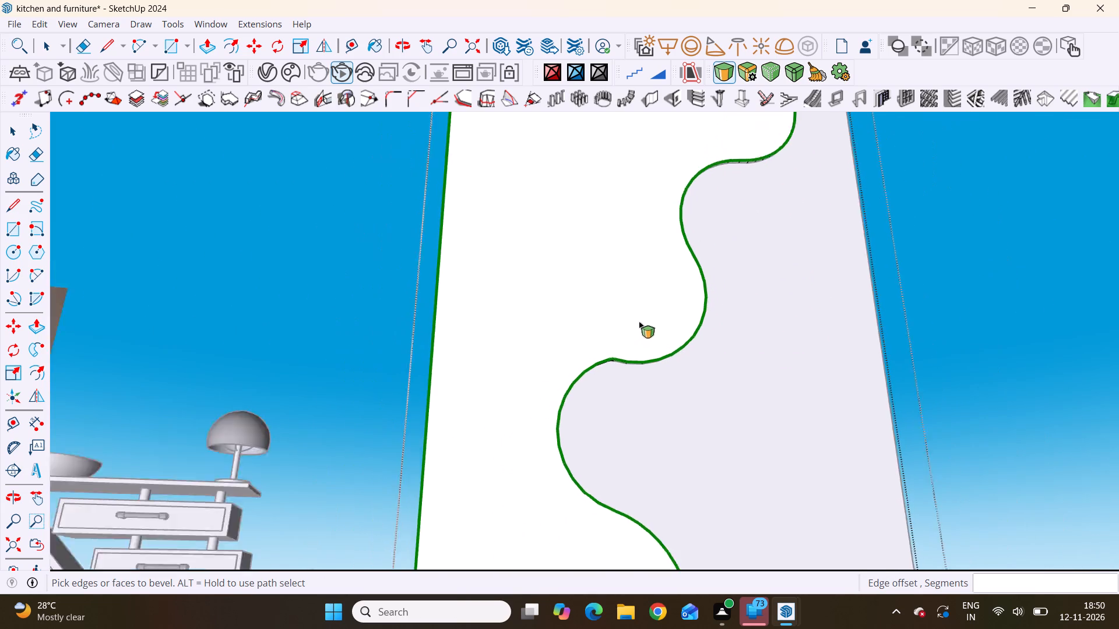
# Examine the whole wavy panel edge and its thickness from the front, the side, above and below, beside the reference images.
pyautogui.scroll(-9, 639, 321)
pyautogui.moveTo(684, 302); pyautogui.dragTo(559, 439, button='middle')
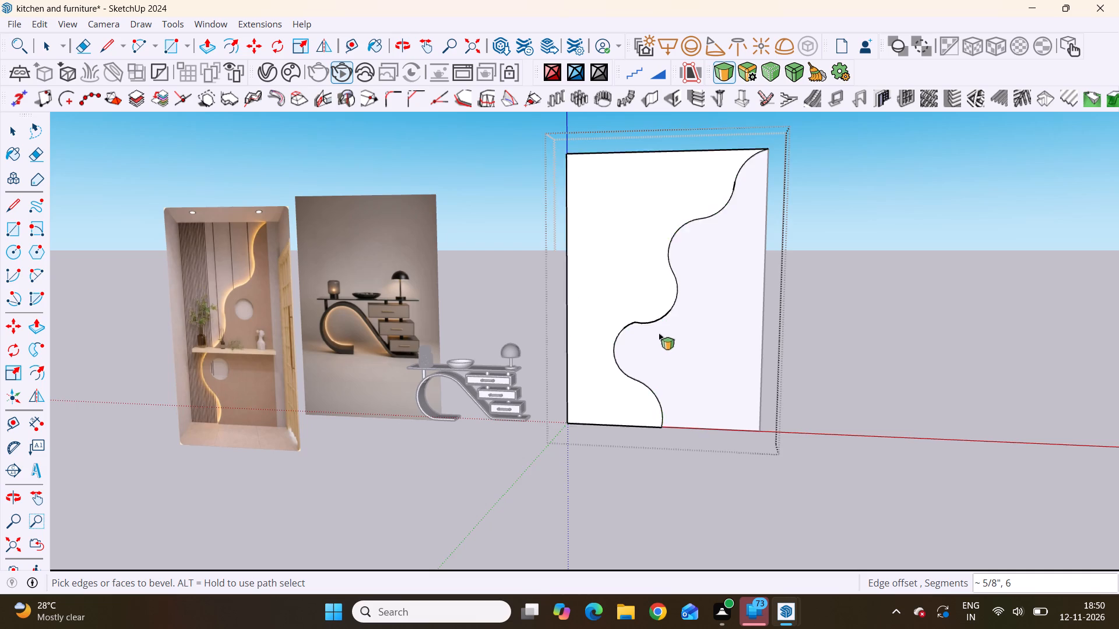
pyautogui.scroll(6, 660, 333)
pyautogui.scroll(-8, 587, 277)
pyautogui.moveTo(588, 288); pyautogui.dragTo(623, 295, button='middle')
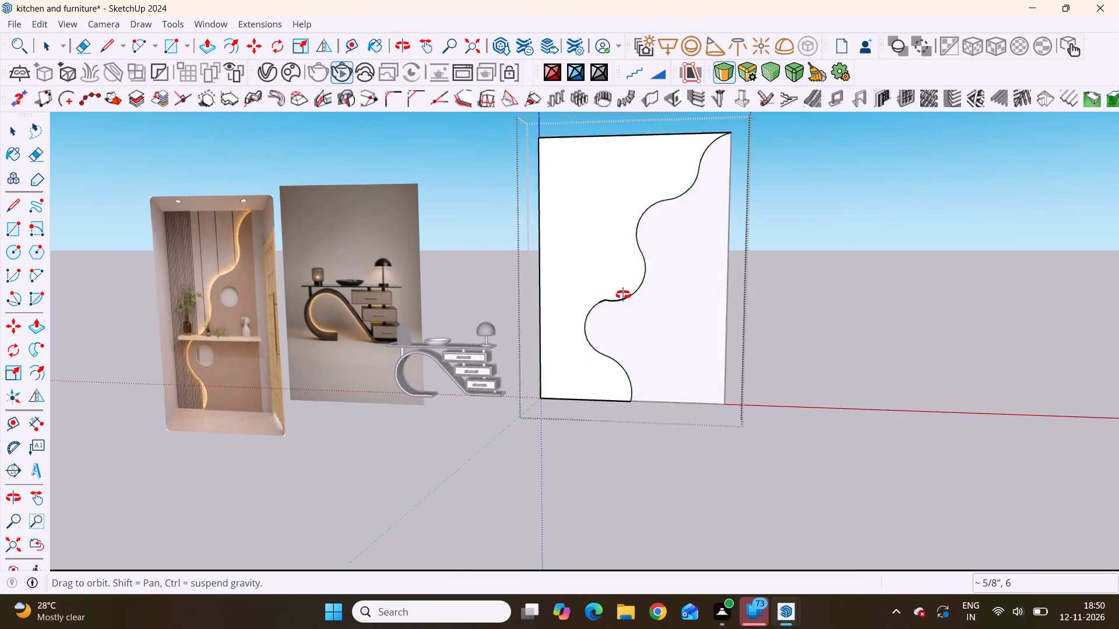
pyautogui.moveTo(623, 295); pyautogui.dragTo(702, 364, button='middle')
pyautogui.scroll(-8, 625, 312)
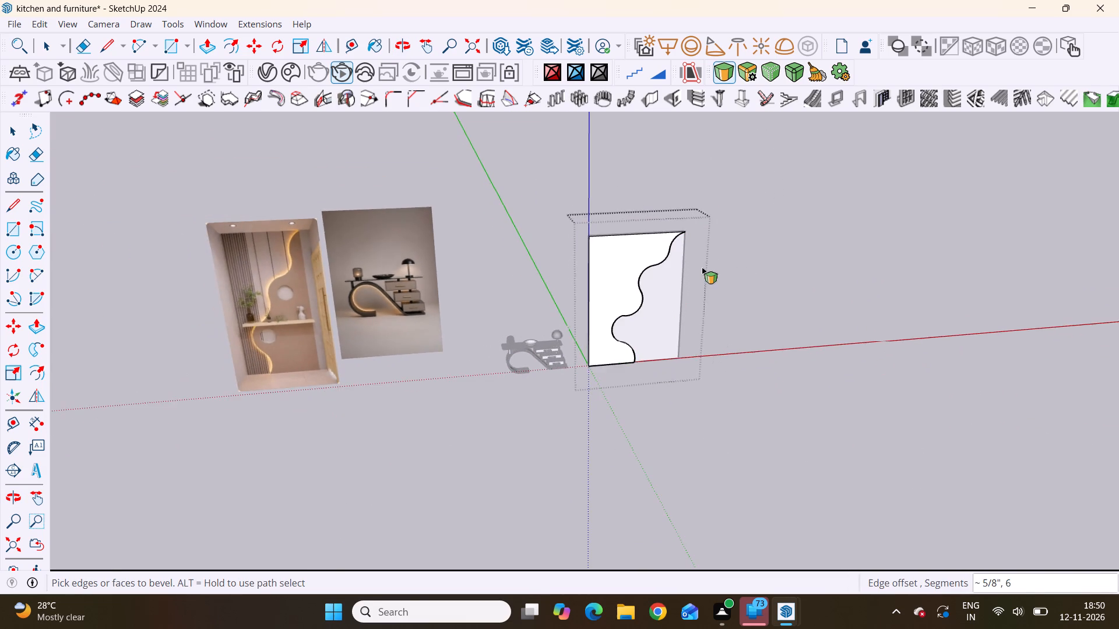
pyautogui.scroll(14, 705, 256)
pyautogui.moveTo(675, 242); pyautogui.dragTo(350, 176, button='middle')
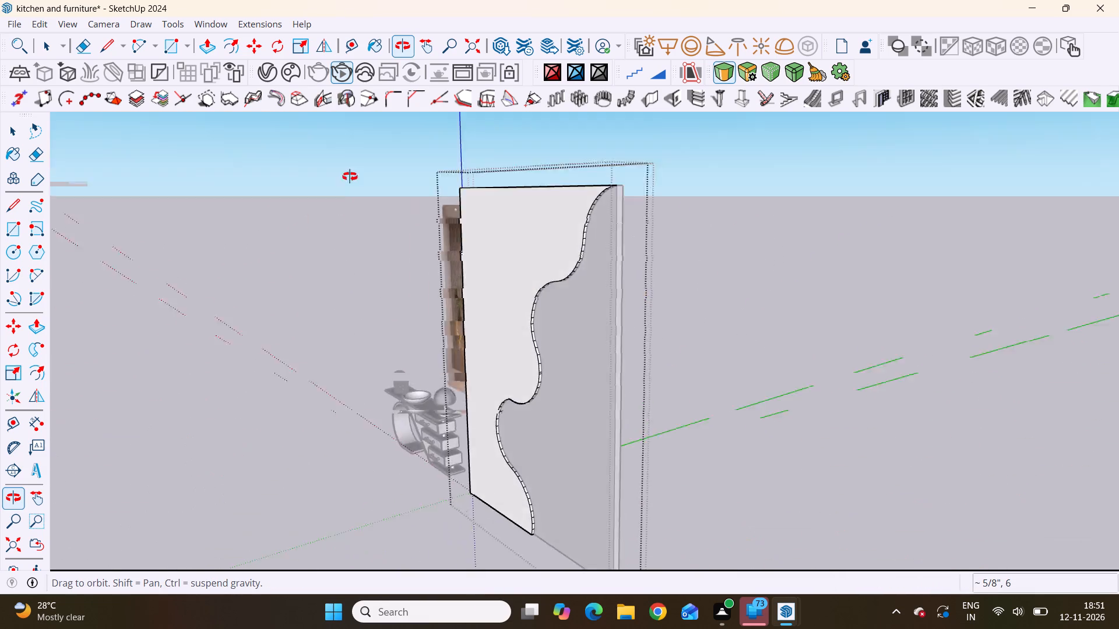
pyautogui.moveTo(350, 176); pyautogui.dragTo(512, 185, button='middle')
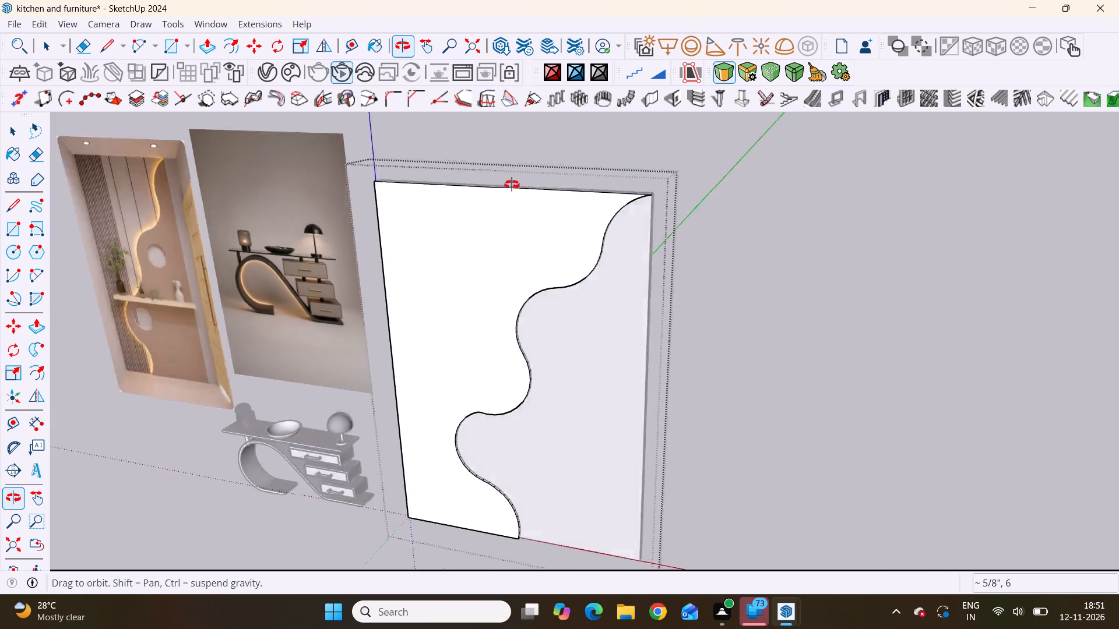
pyautogui.moveTo(512, 185); pyautogui.dragTo(518, 125, button='middle')
pyautogui.scroll(-9, 571, 290)
pyautogui.moveTo(522, 408); pyautogui.dragTo(416, 132, button='middle')
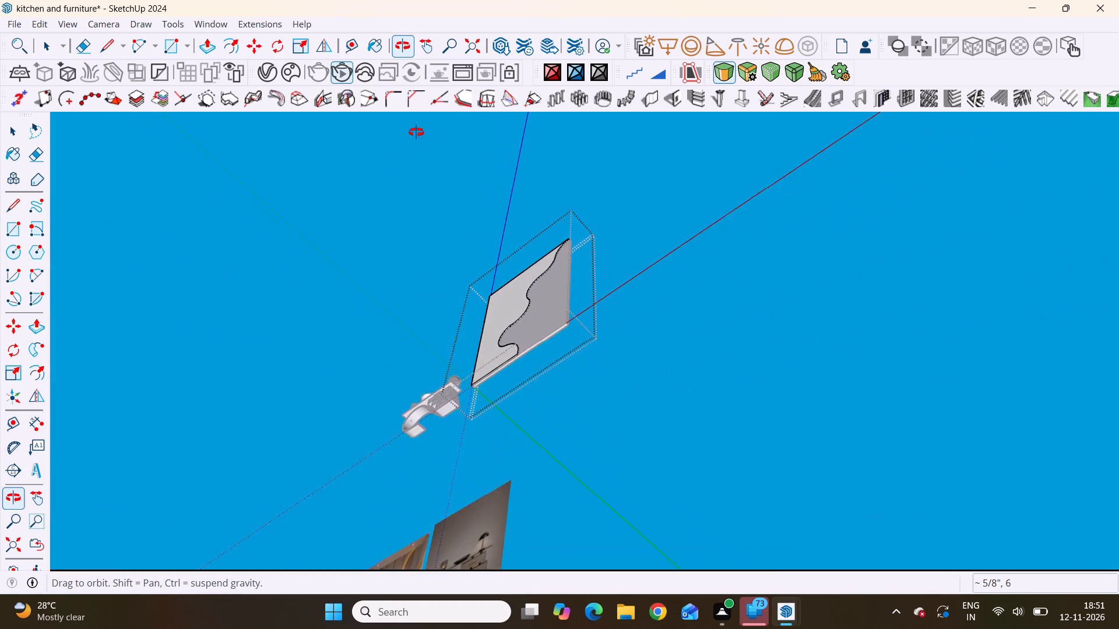
pyautogui.moveTo(416, 132); pyautogui.dragTo(385, 300, button='middle')
pyautogui.scroll(4, 613, 419)
pyautogui.moveTo(499, 348); pyautogui.dragTo(513, 486, button='middle')
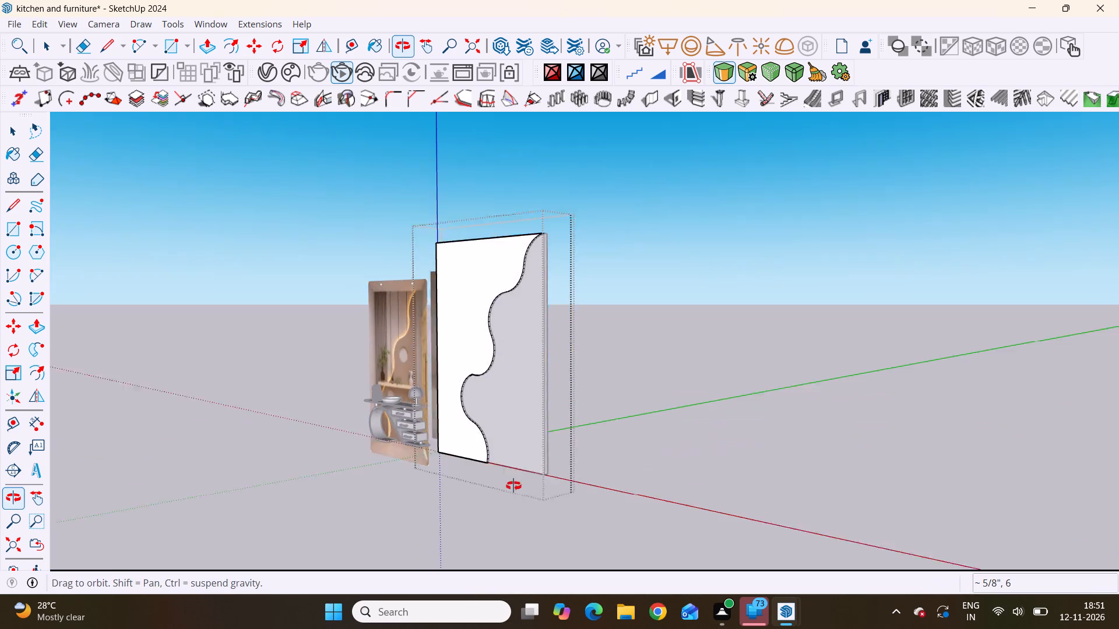
pyautogui.moveTo(513, 486); pyautogui.dragTo(513, 490, button='middle')
pyautogui.scroll(10, 471, 425)
pyautogui.moveTo(562, 349); pyautogui.dragTo(527, 506, button='middle')
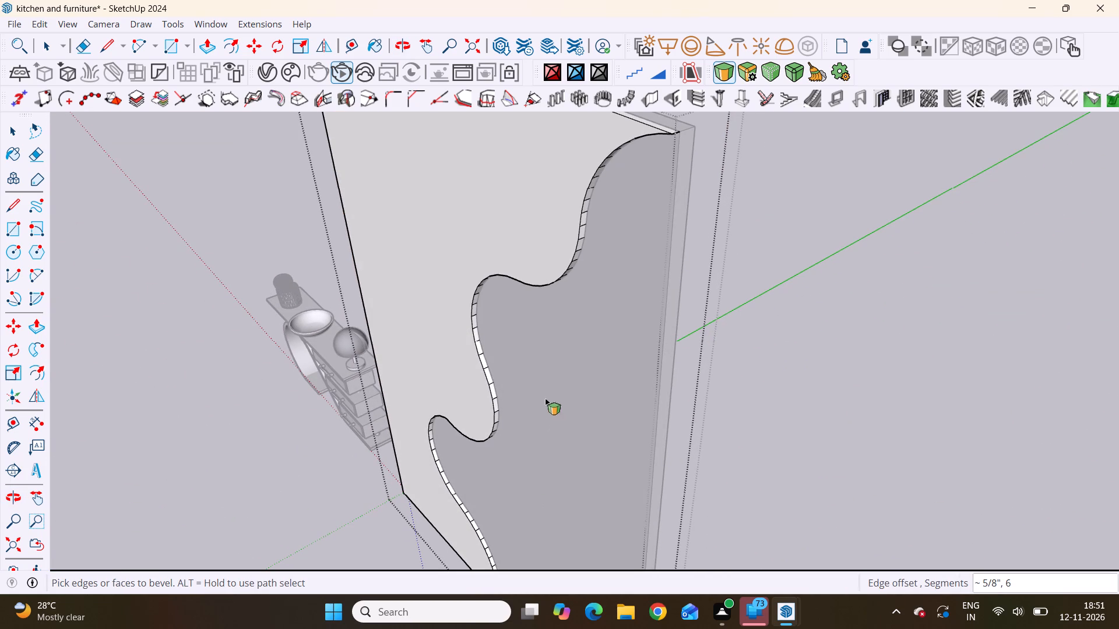
pyautogui.scroll(-11, 541, 321)
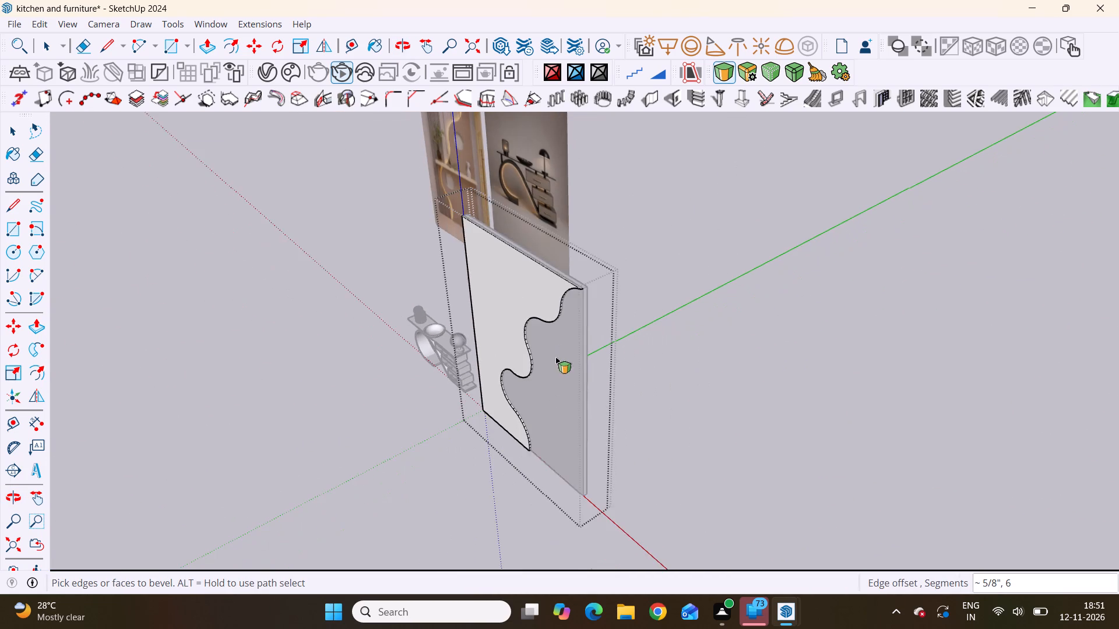
pyautogui.scroll(-5, 555, 357)
pyautogui.middleClick(555, 363)
pyautogui.moveTo(555, 363); pyautogui.dragTo(731, 384, button='middle')
pyautogui.scroll(-4, 564, 335)
pyautogui.moveTo(585, 359); pyautogui.dragTo(679, 377, button='middle')
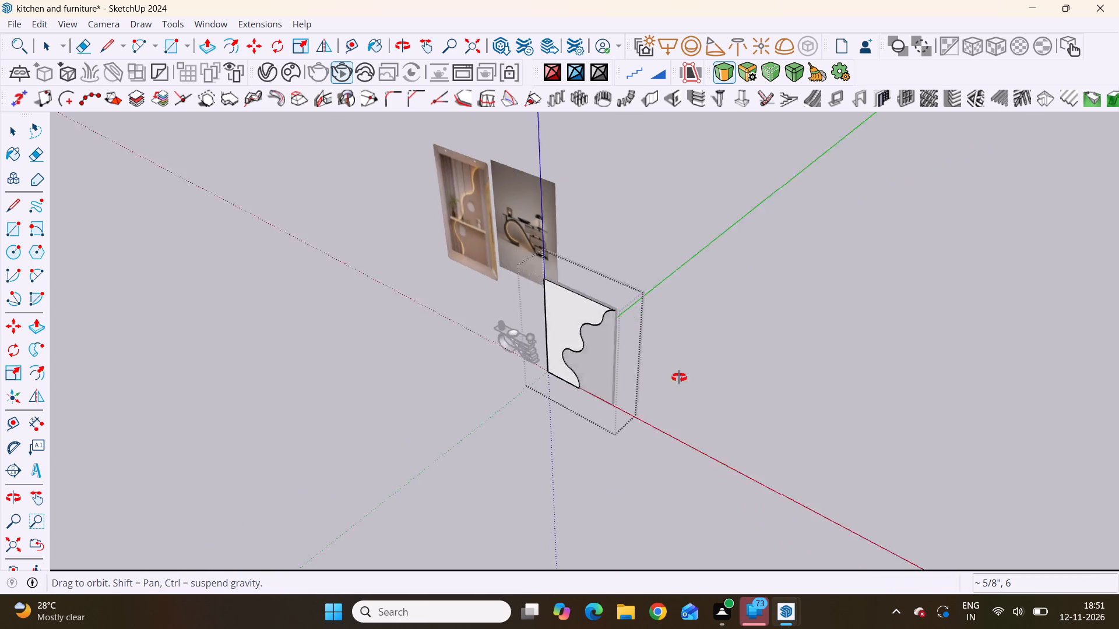
pyautogui.moveTo(679, 377); pyautogui.dragTo(845, 354, button='middle')
pyautogui.scroll(5, 689, 304)
pyautogui.scroll(4, 604, 296)
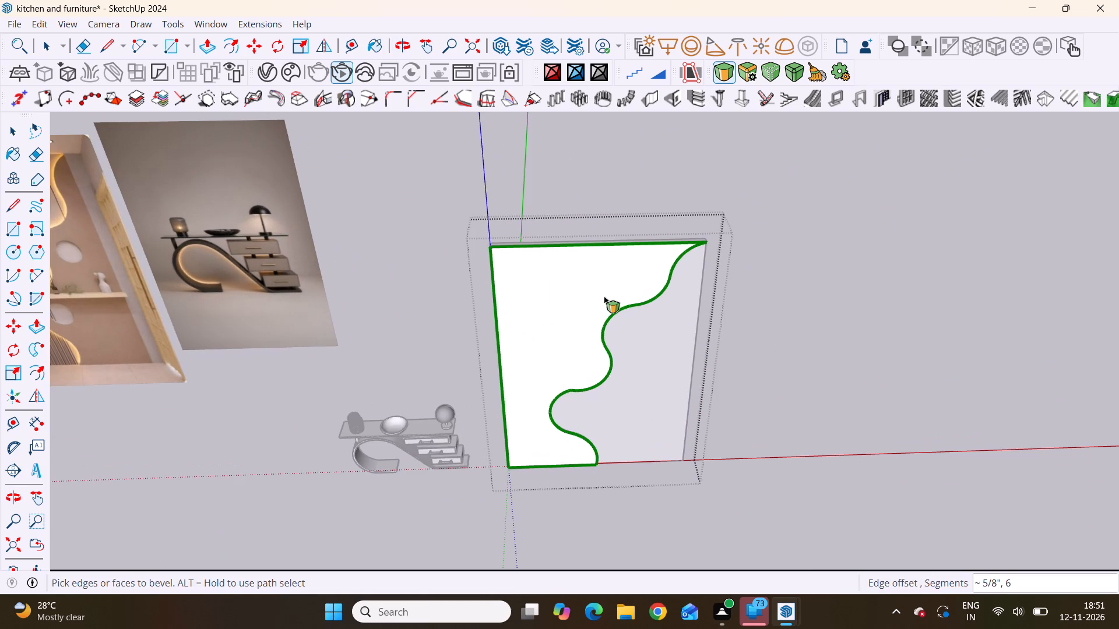
pyautogui.scroll(-9, 612, 299)
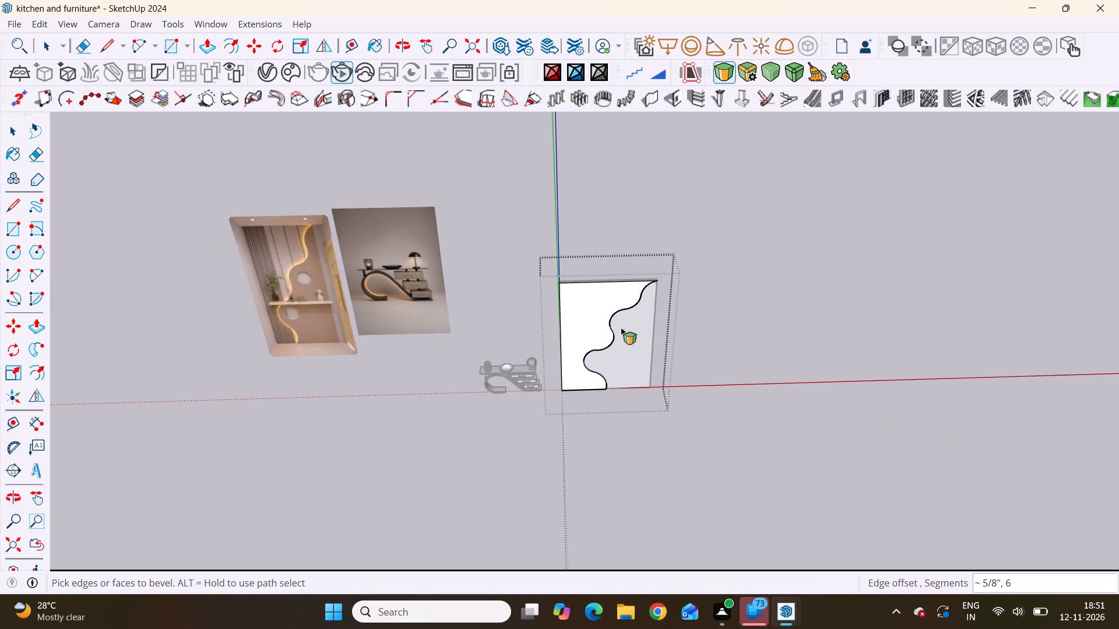
pyautogui.scroll(1, 611, 330)
pyautogui.scroll(-3, 611, 330)
pyautogui.moveTo(616, 335); pyautogui.dragTo(627, 262, button='middle')
pyautogui.scroll(11, 623, 288)
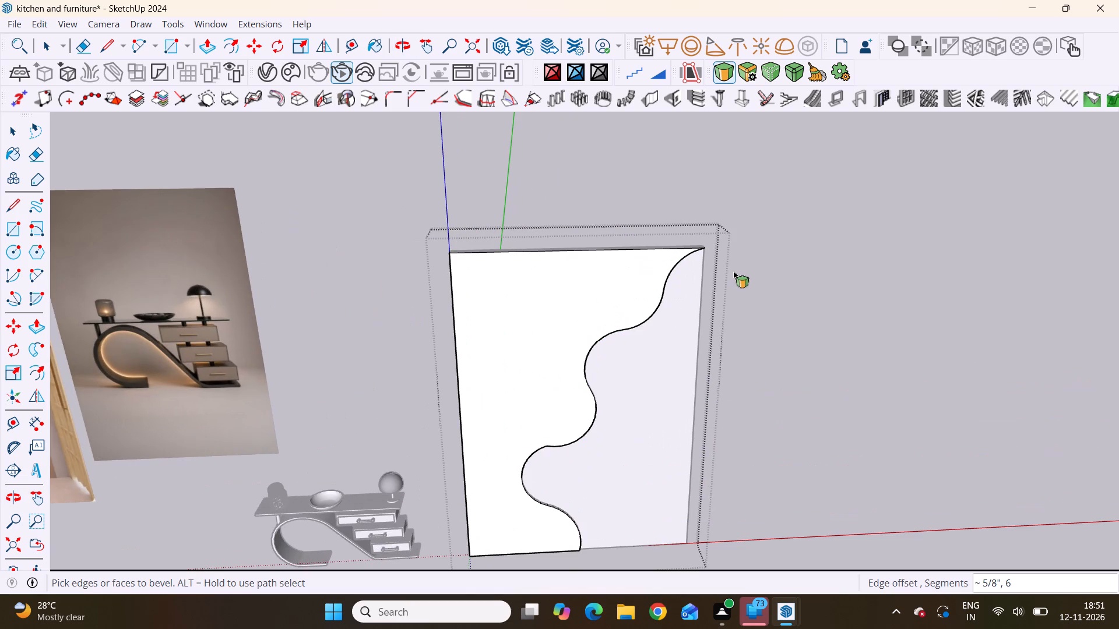
# Finish editing the wavy panel's group and select the whole wall panel with its wavy division.
pyautogui.press('space')
pyautogui.click(842, 266)
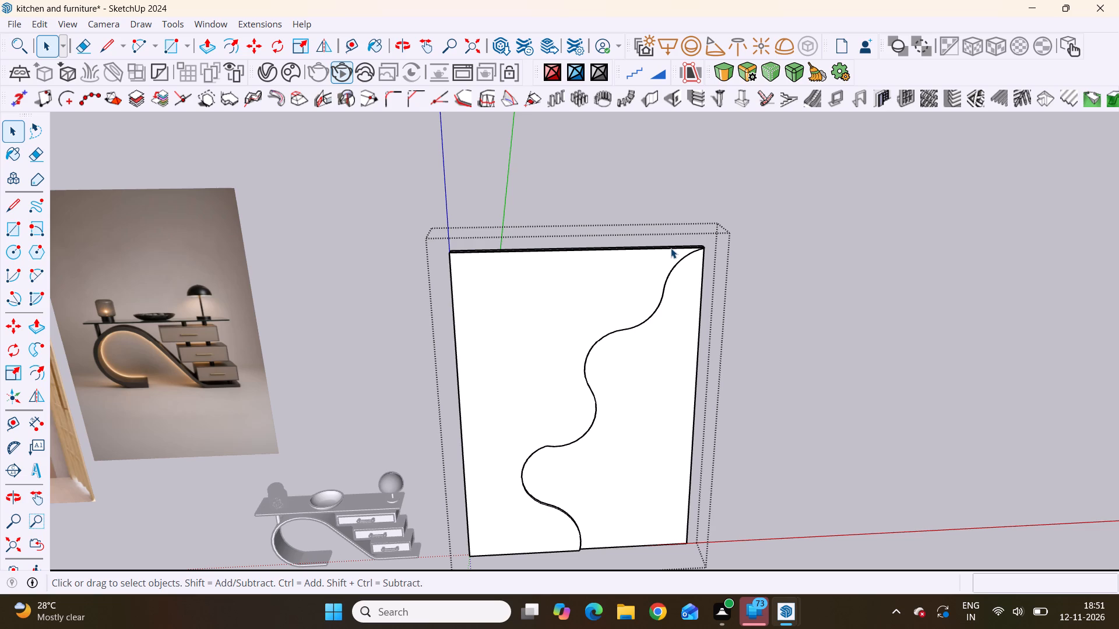
pyautogui.scroll(-8, 481, 276)
pyautogui.scroll(-1, 473, 426)
pyautogui.moveTo(478, 409); pyautogui.dragTo(475, 401, button='middle')
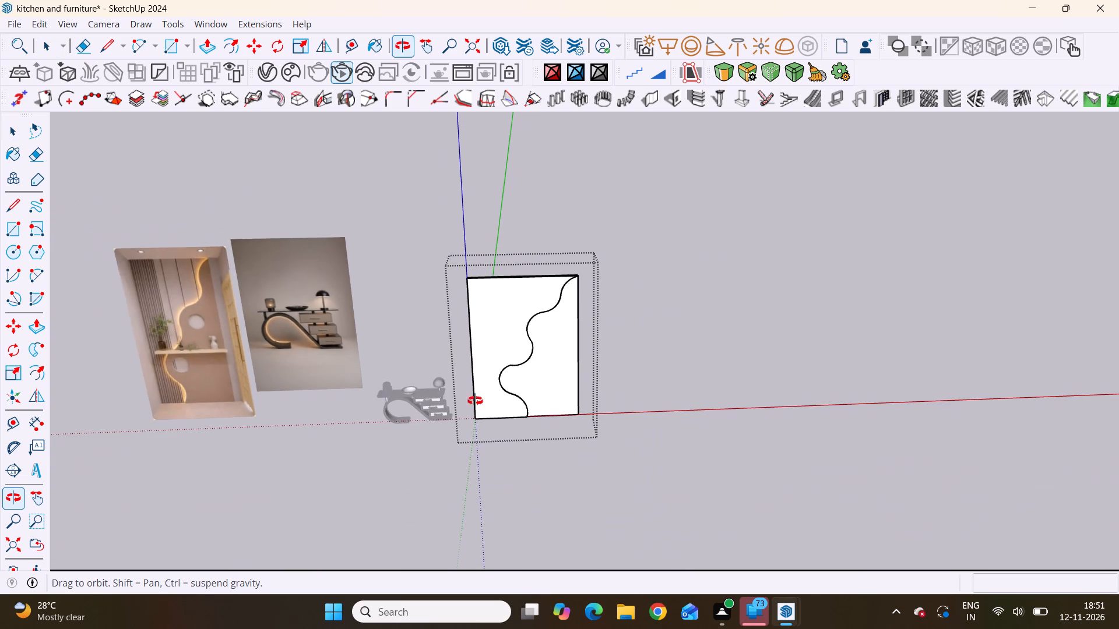
pyautogui.moveTo(475, 401); pyautogui.dragTo(485, 279, button='middle')
pyautogui.scroll(9, 522, 354)
pyautogui.click(470, 266)
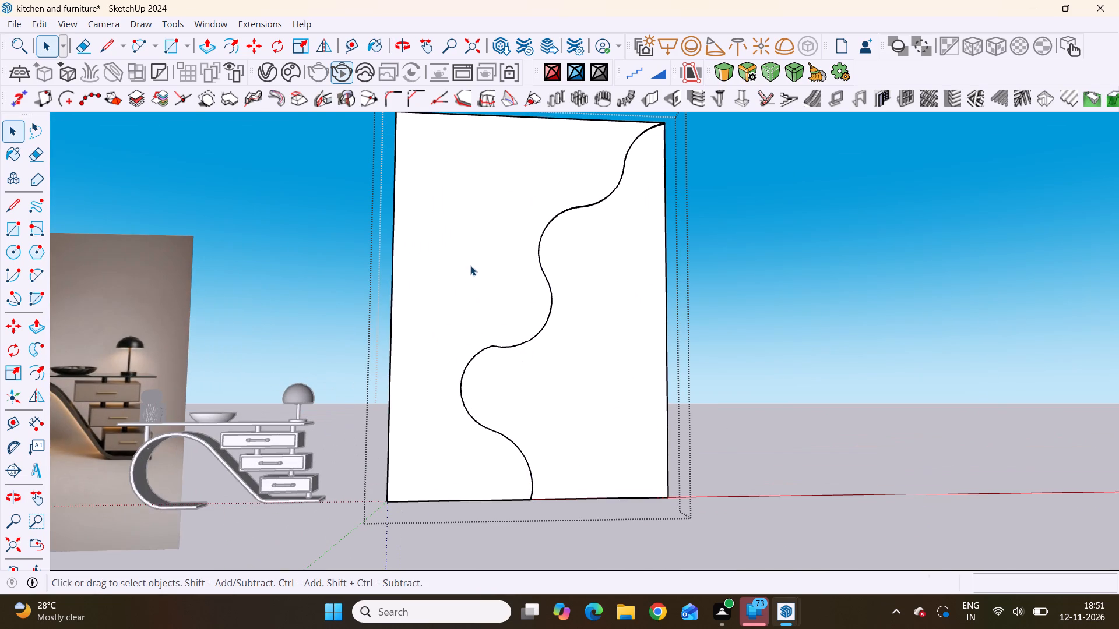
pyautogui.click(470, 270)
# Study the wall niche reference image up close, including its lit wavy edge, slats, shelf and round openings.
pyautogui.scroll(-9, 542, 245)
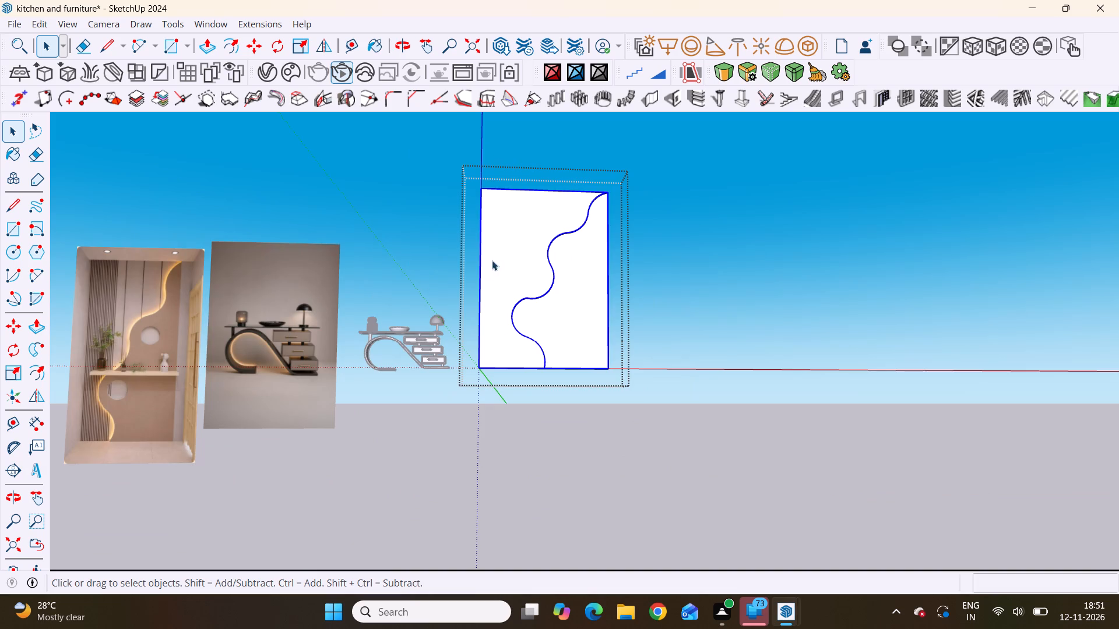
pyautogui.scroll(-8, 499, 277)
pyautogui.middleClick(332, 324)
pyautogui.moveTo(335, 347); pyautogui.dragTo(337, 429, button='middle')
pyautogui.scroll(13, 273, 313)
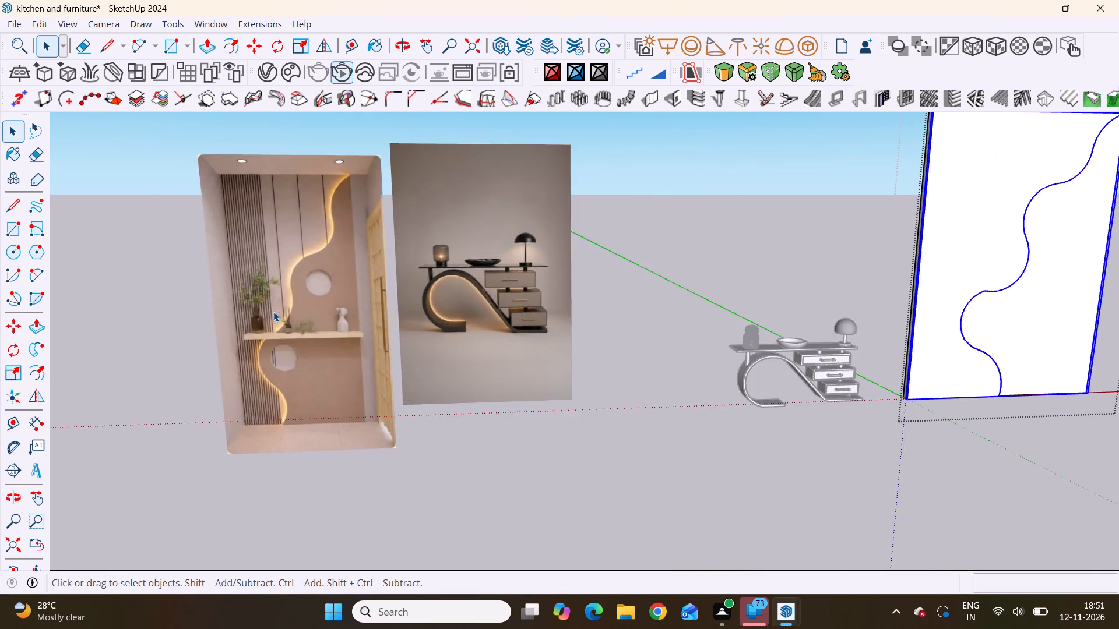
pyautogui.scroll(9, 273, 312)
pyautogui.moveTo(338, 269); pyautogui.dragTo(385, 326, button='middle')
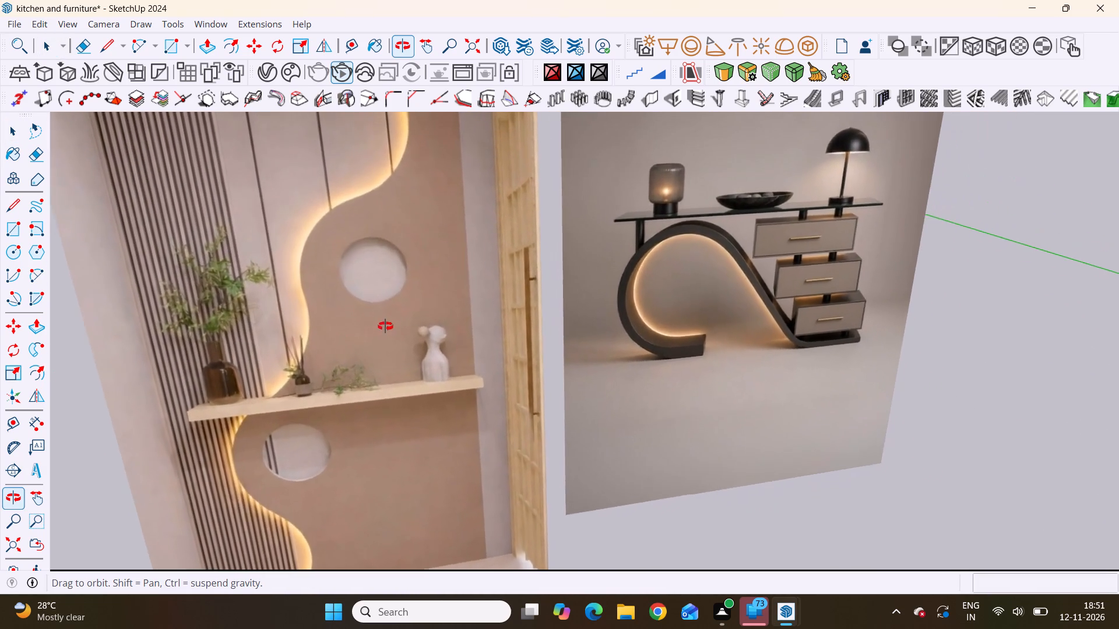
pyautogui.moveTo(385, 326); pyautogui.dragTo(453, 282, button='middle')
pyautogui.moveTo(444, 340); pyautogui.dragTo(329, 372, button='middle')
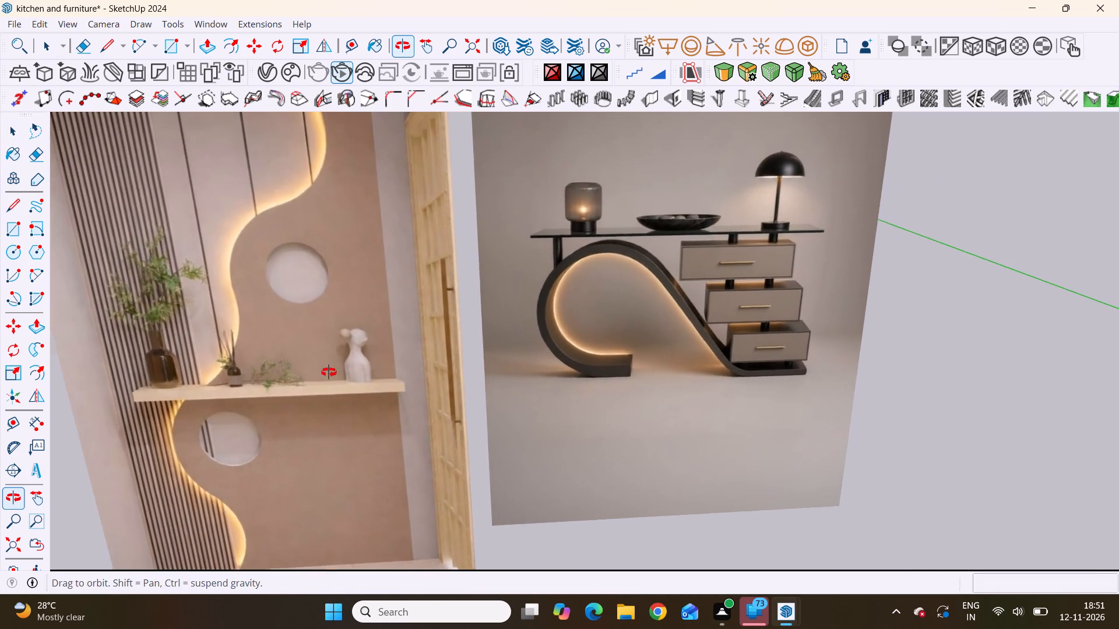
pyautogui.moveTo(329, 372); pyautogui.dragTo(342, 374, button='middle')
pyautogui.scroll(4, 350, 376)
pyautogui.scroll(-4, 363, 316)
pyautogui.moveTo(392, 301); pyautogui.dragTo(332, 284, button='middle')
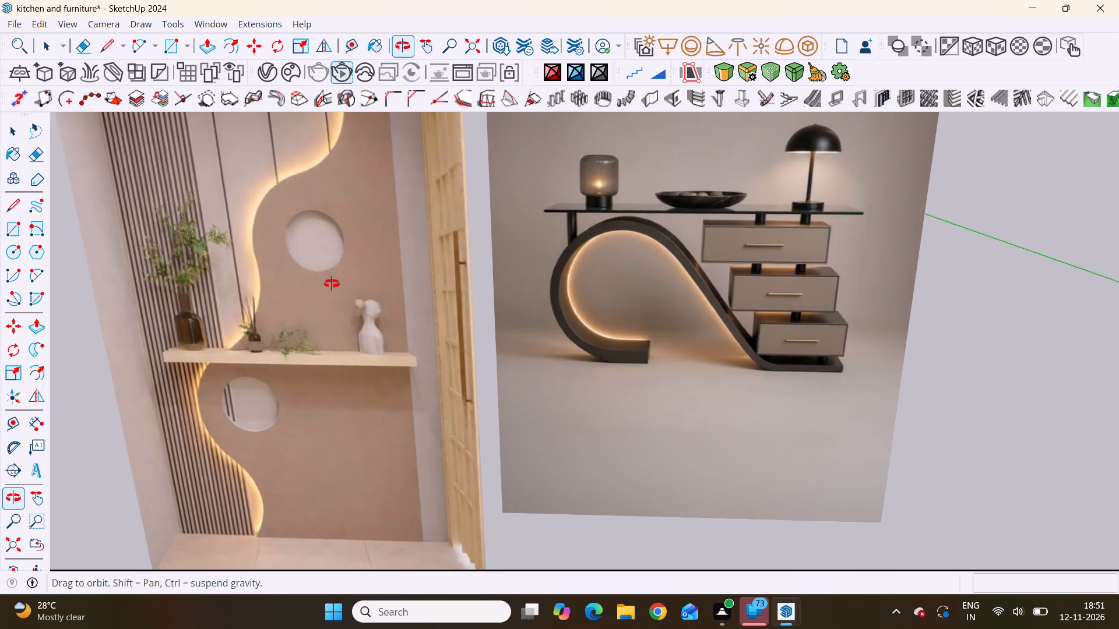
pyautogui.moveTo(332, 284); pyautogui.dragTo(439, 298, button='middle')
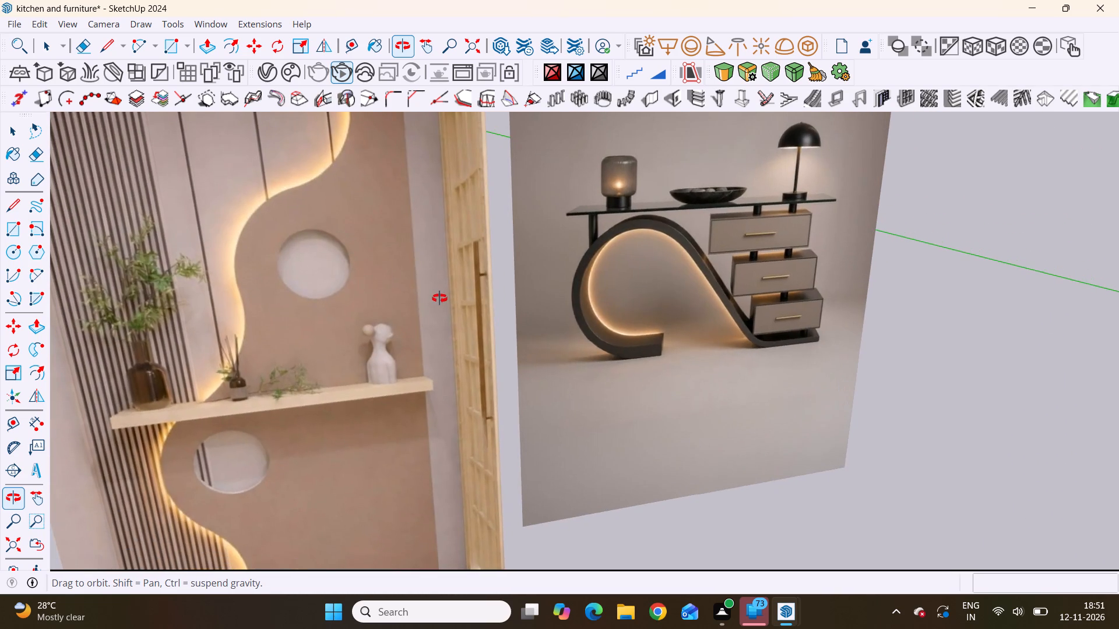
pyautogui.moveTo(439, 298); pyautogui.dragTo(434, 295, button='middle')
pyautogui.scroll(-11, 363, 287)
pyautogui.middleClick(435, 336)
pyautogui.moveTo(413, 333); pyautogui.dragTo(375, 297, button='middle')
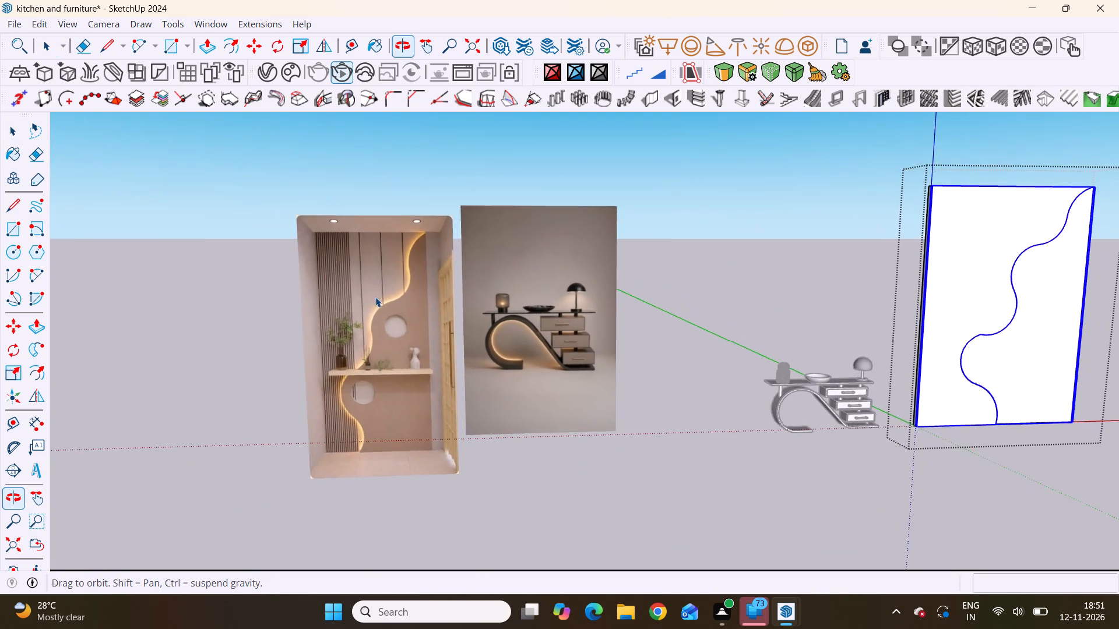
pyautogui.moveTo(375, 297); pyautogui.dragTo(357, 280, button='middle')
# Compare the selected wall panel's wavy division with the niche reference image, near and far.
pyautogui.scroll(-5, 377, 300)
pyautogui.scroll(4, 773, 327)
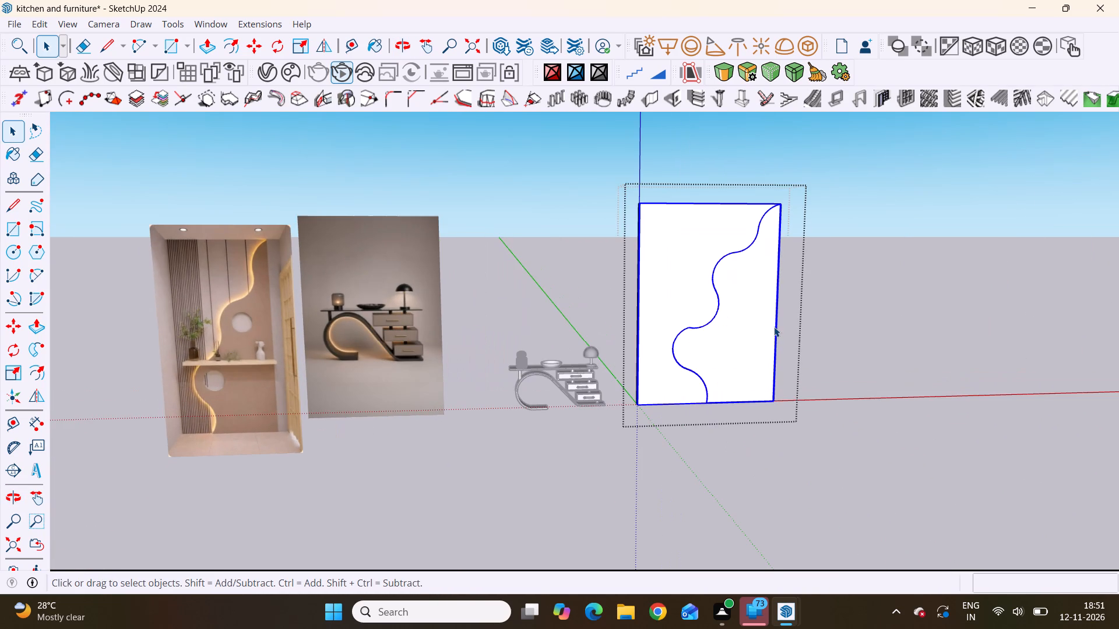
pyautogui.scroll(-9, 511, 340)
pyautogui.middleClick(611, 321)
pyautogui.middleClick(611, 321)
pyautogui.scroll(5, 611, 321)
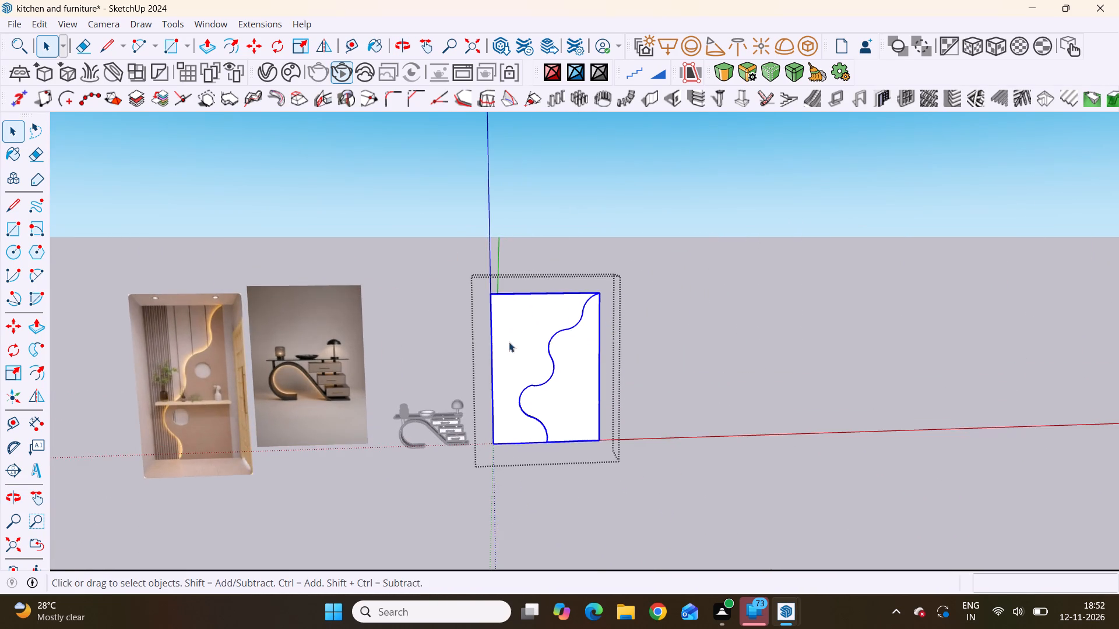
pyautogui.scroll(6, 497, 366)
pyautogui.scroll(-10, 555, 300)
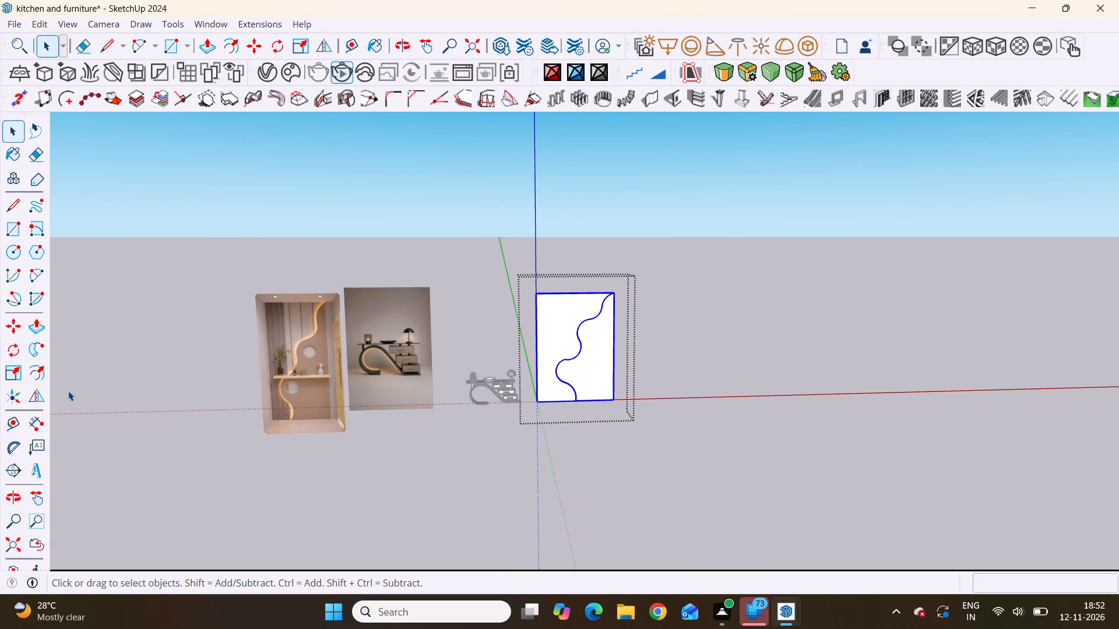
pyautogui.scroll(9, 254, 397)
pyautogui.moveTo(339, 314); pyautogui.dragTo(352, 408, button='middle')
pyautogui.scroll(2, 281, 313)
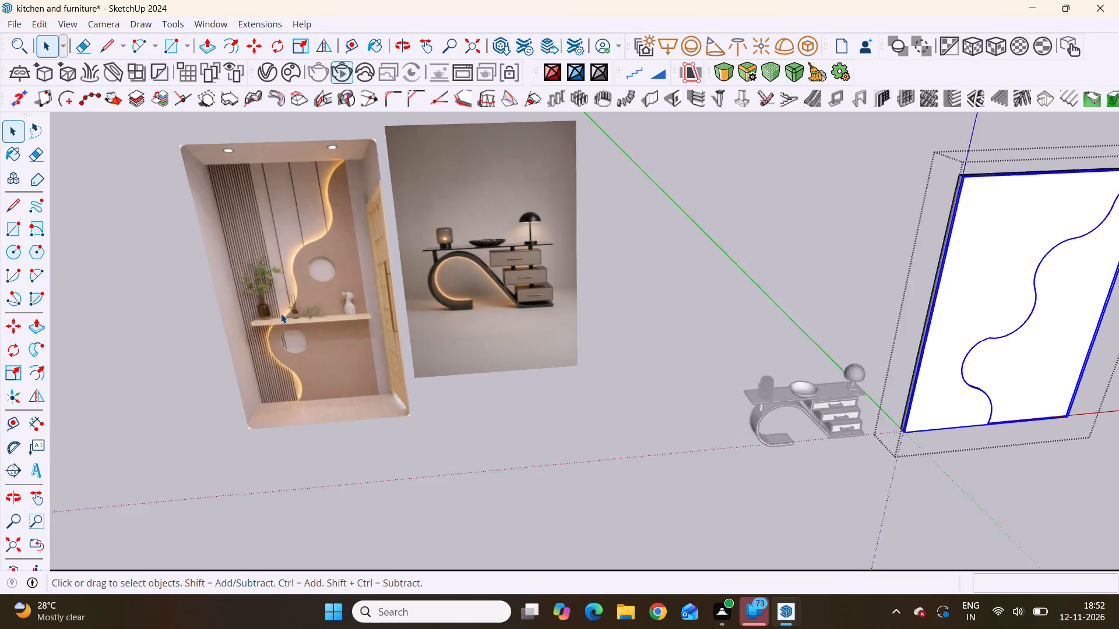
pyautogui.scroll(3, 281, 313)
pyautogui.scroll(-15, 281, 313)
pyautogui.scroll(-3, 309, 276)
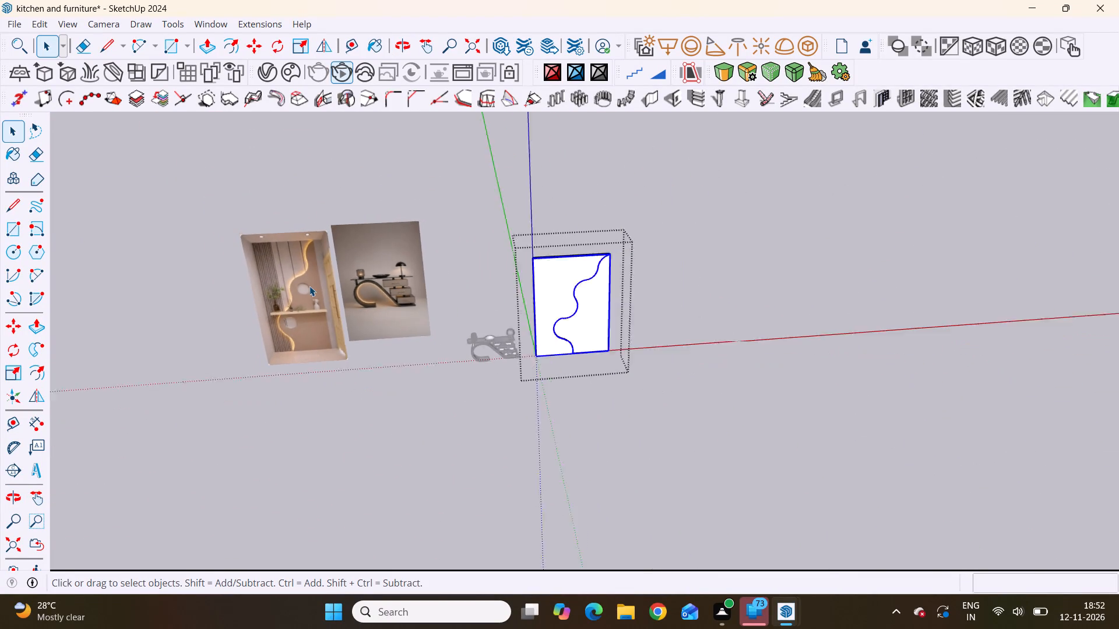
pyautogui.scroll(-9, 309, 286)
pyautogui.moveTo(317, 250); pyautogui.dragTo(312, 139, button='middle')
pyautogui.scroll(8, 311, 275)
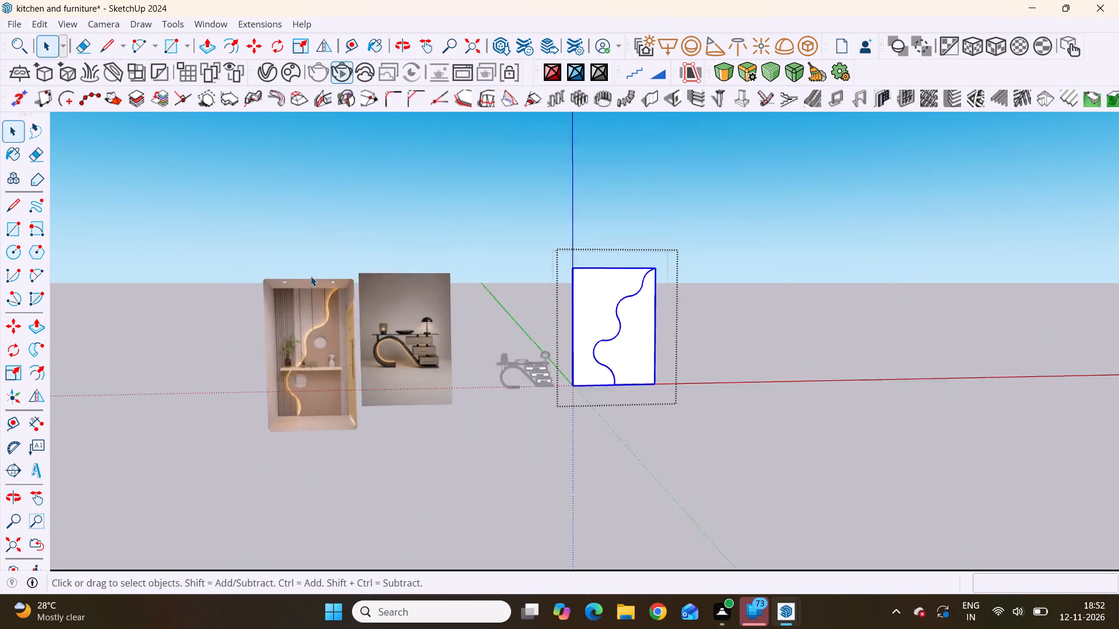
pyautogui.scroll(9, 311, 276)
pyautogui.scroll(-10, 316, 322)
pyautogui.scroll(2, 559, 288)
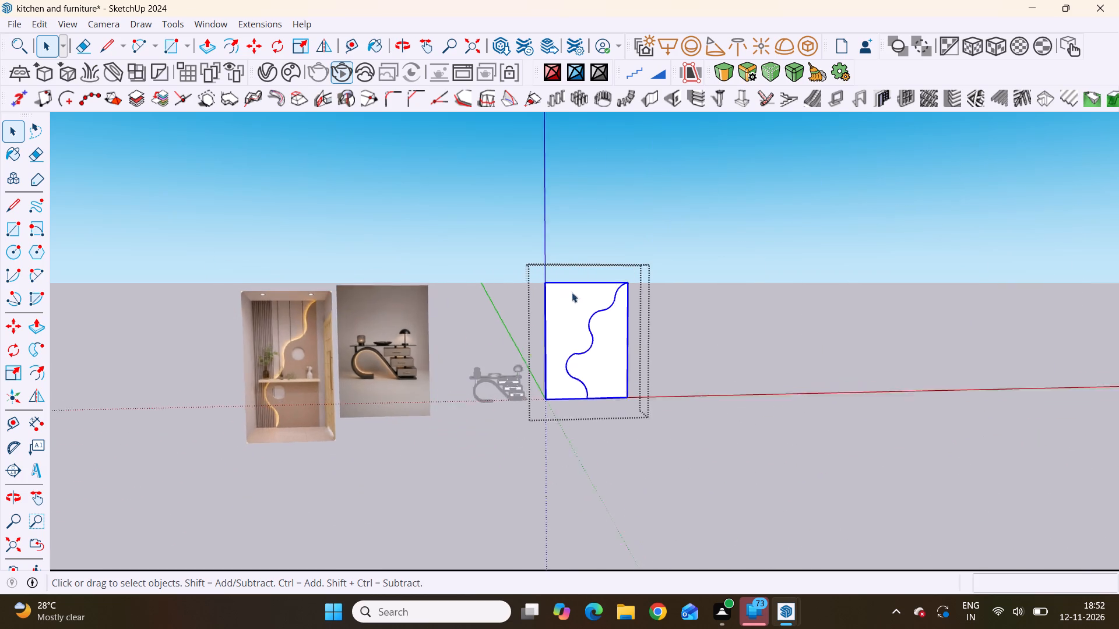
pyautogui.scroll(3, 572, 292)
pyautogui.scroll(-5, 584, 301)
pyautogui.scroll(-4, 354, 383)
pyautogui.scroll(4, 498, 384)
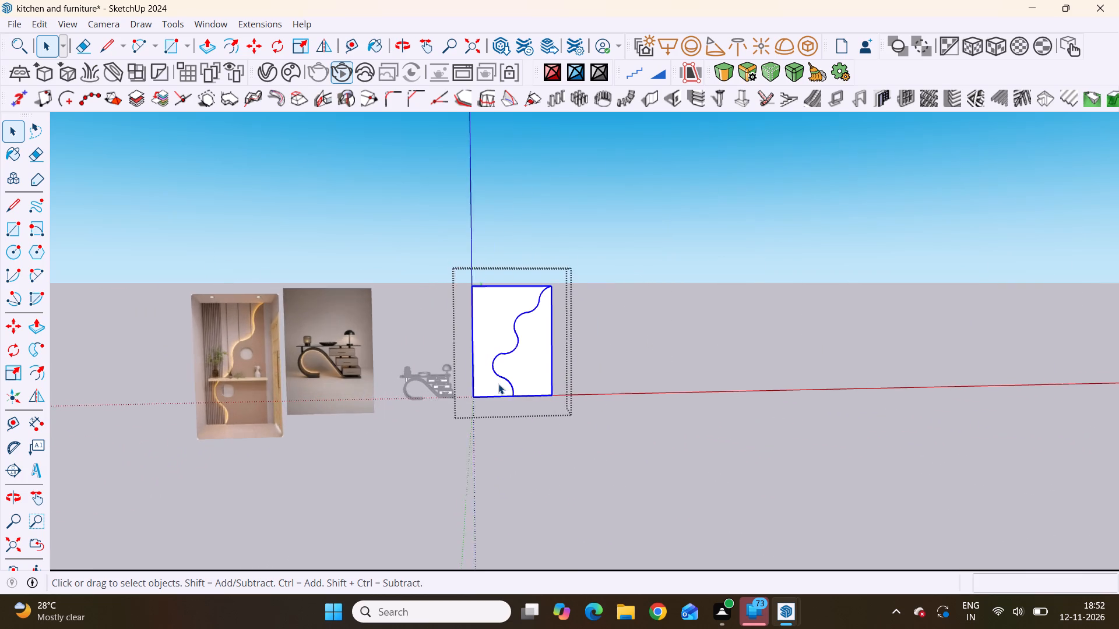
pyautogui.scroll(2, 498, 384)
pyautogui.scroll(-6, 529, 298)
pyautogui.moveTo(544, 282); pyautogui.dragTo(540, 341, button='middle')
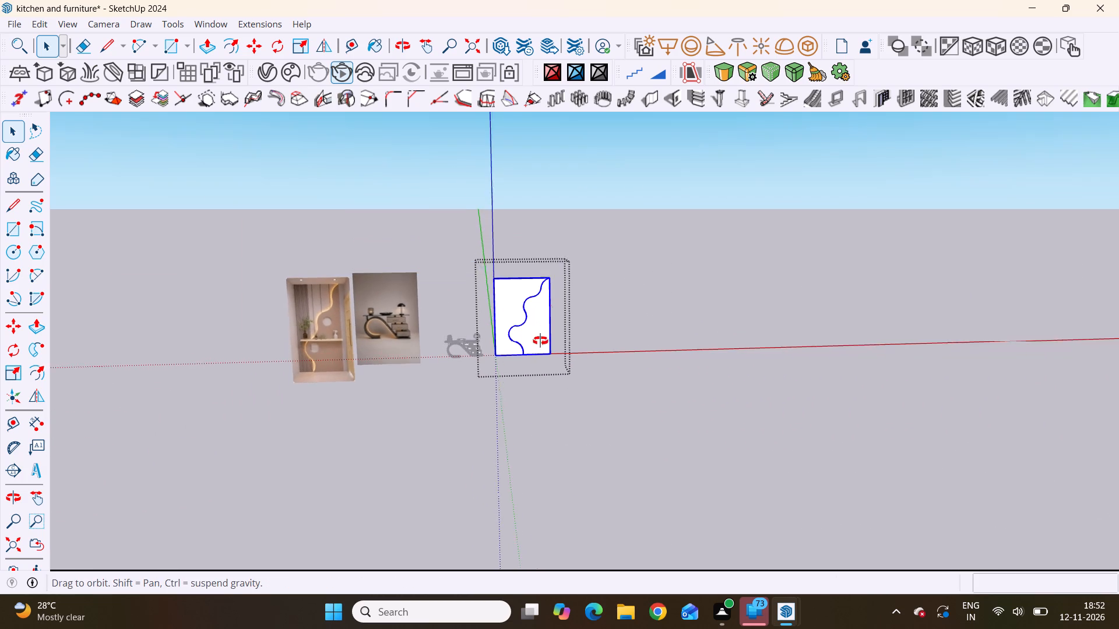
pyautogui.moveTo(540, 341); pyautogui.dragTo(530, 377, button='middle')
pyautogui.scroll(11, 521, 349)
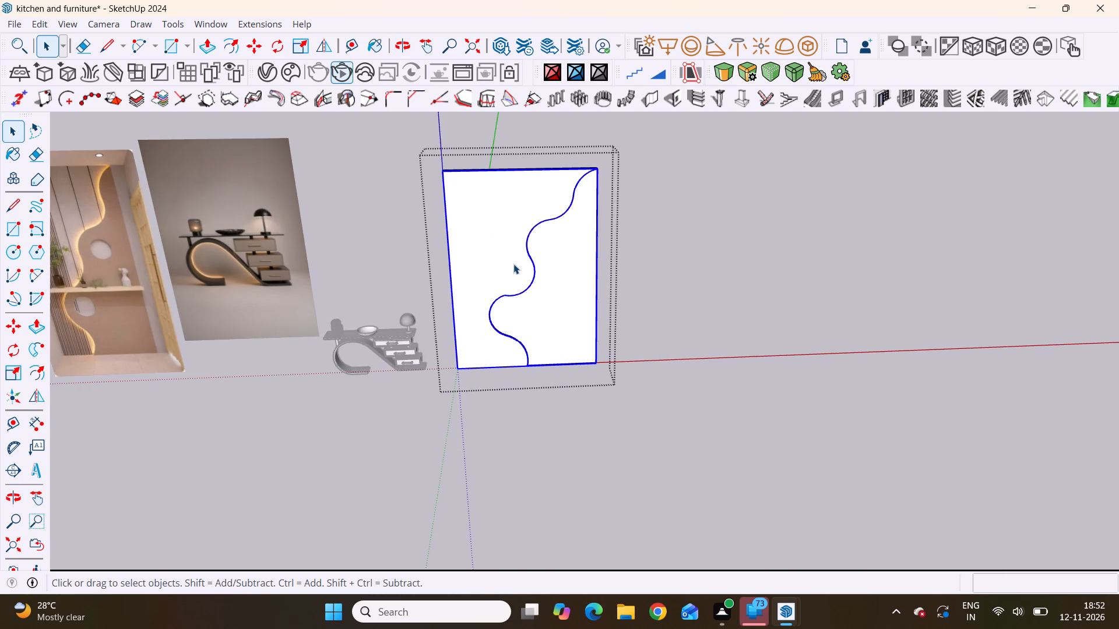
pyautogui.scroll(-4, 513, 262)
pyautogui.scroll(4, 505, 303)
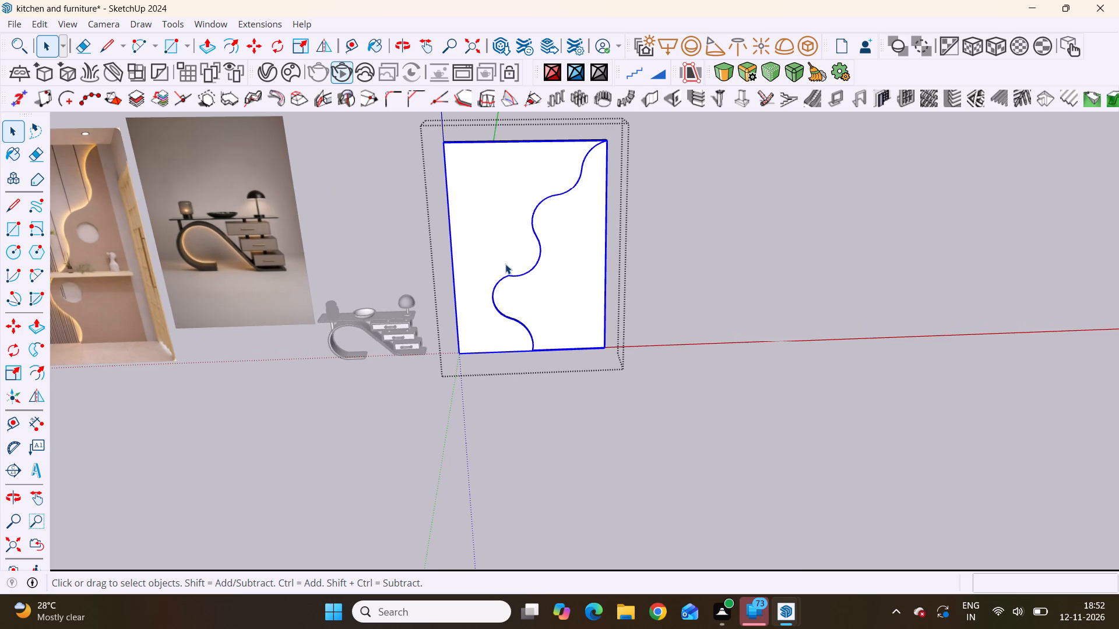
pyautogui.scroll(5, 497, 270)
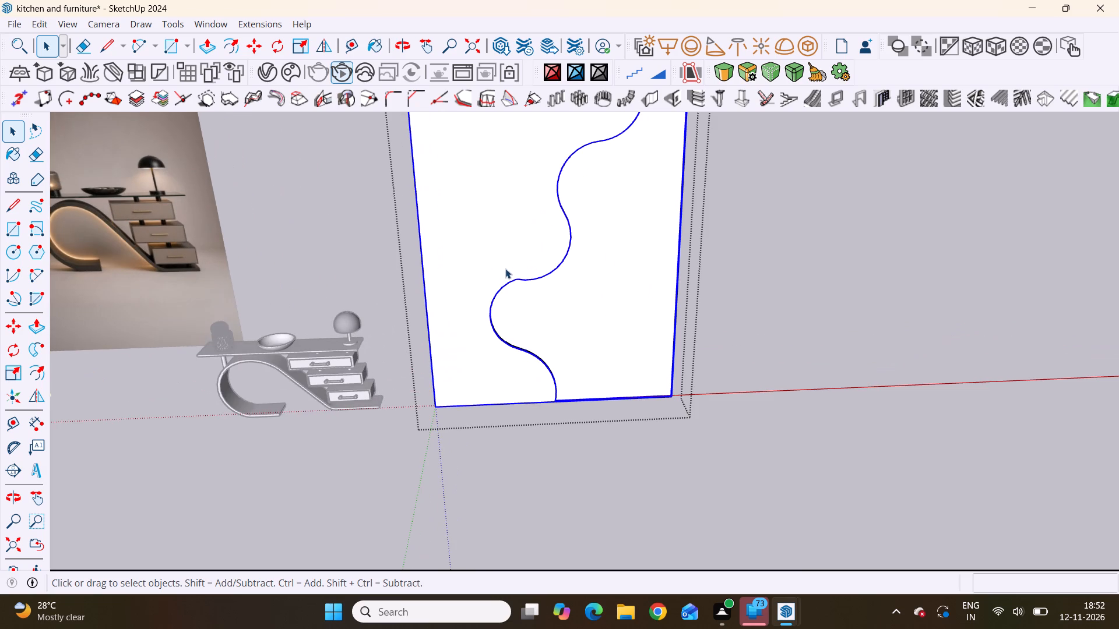
# Compare the selected wall panel and its wavy division with the niche reference image from above and from the front.
pyautogui.scroll(-14, 508, 267)
pyautogui.moveTo(515, 248); pyautogui.dragTo(508, 373, button='middle')
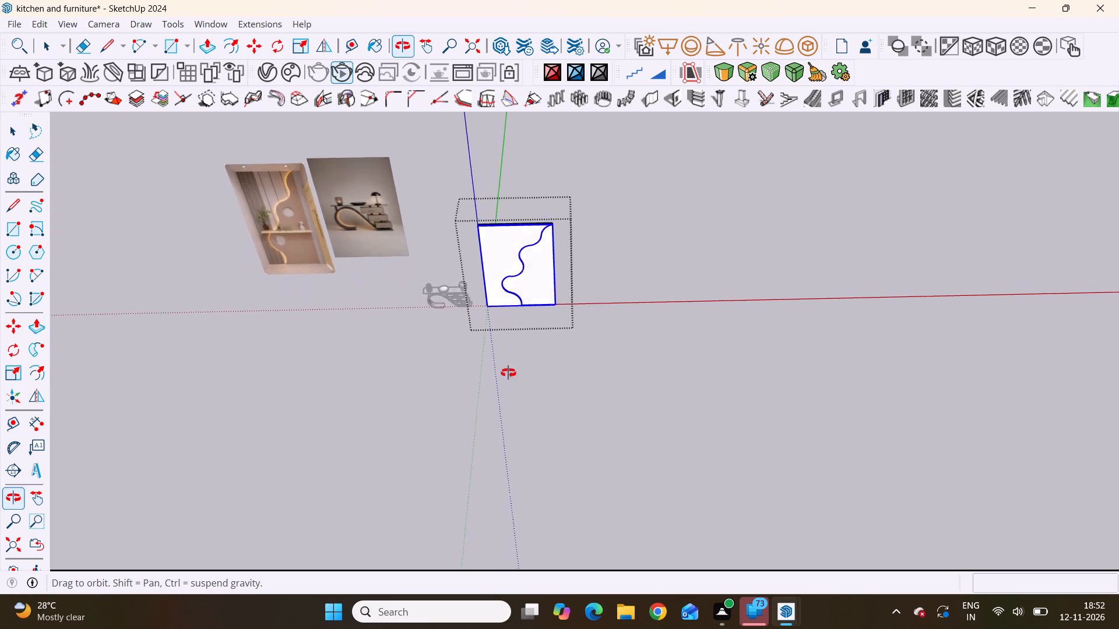
pyautogui.moveTo(508, 373); pyautogui.dragTo(513, 382, button='middle')
pyautogui.scroll(7, 491, 290)
pyautogui.scroll(-6, 505, 240)
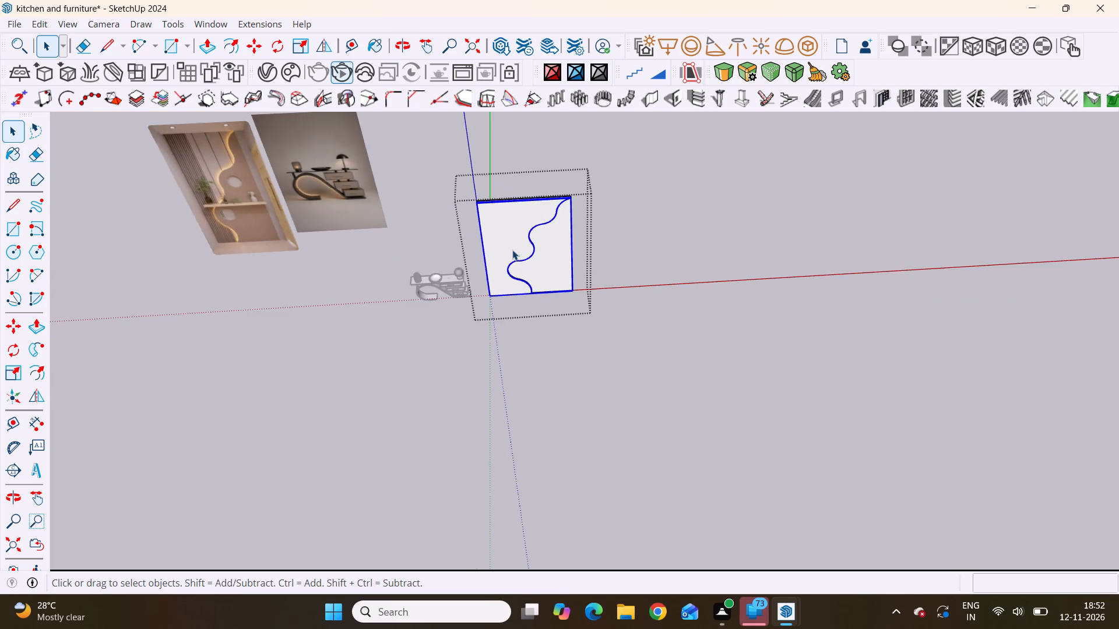
pyautogui.scroll(5, 521, 282)
pyautogui.scroll(-9, 521, 282)
pyautogui.moveTo(481, 222); pyautogui.dragTo(548, 193, button='middle')
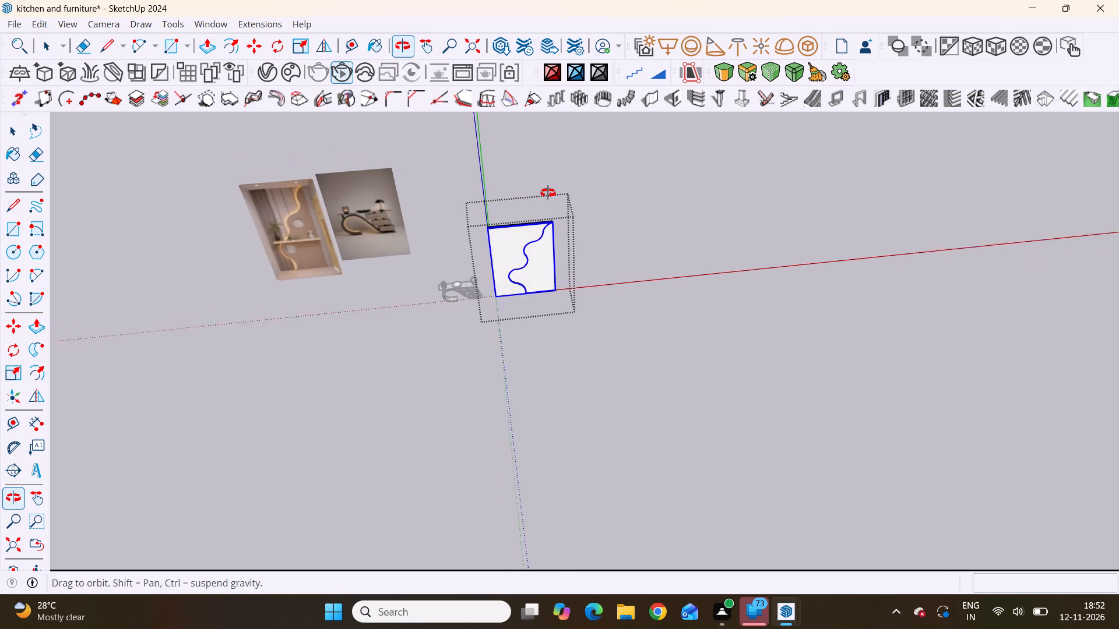
pyautogui.moveTo(548, 193); pyautogui.dragTo(479, 137, button='middle')
pyautogui.scroll(4, 516, 248)
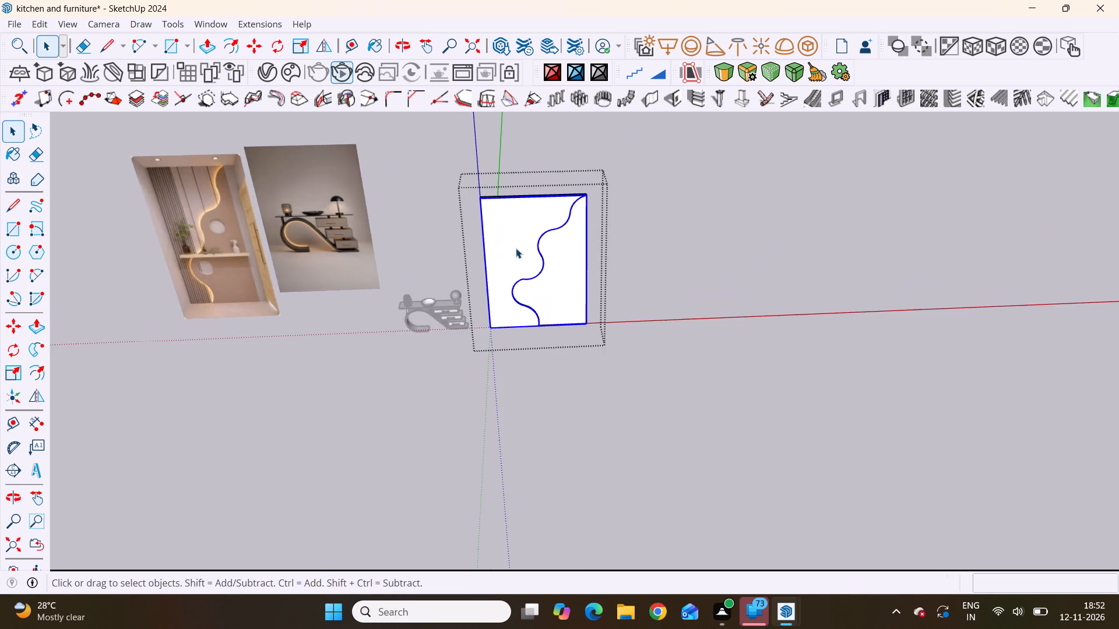
pyautogui.scroll(12, 516, 248)
pyautogui.scroll(-7, 479, 628)
pyautogui.scroll(-5, 439, 561)
pyautogui.scroll(1, 392, 402)
pyautogui.scroll(-17, 397, 402)
pyautogui.moveTo(397, 273); pyautogui.dragTo(393, 265, button='middle')
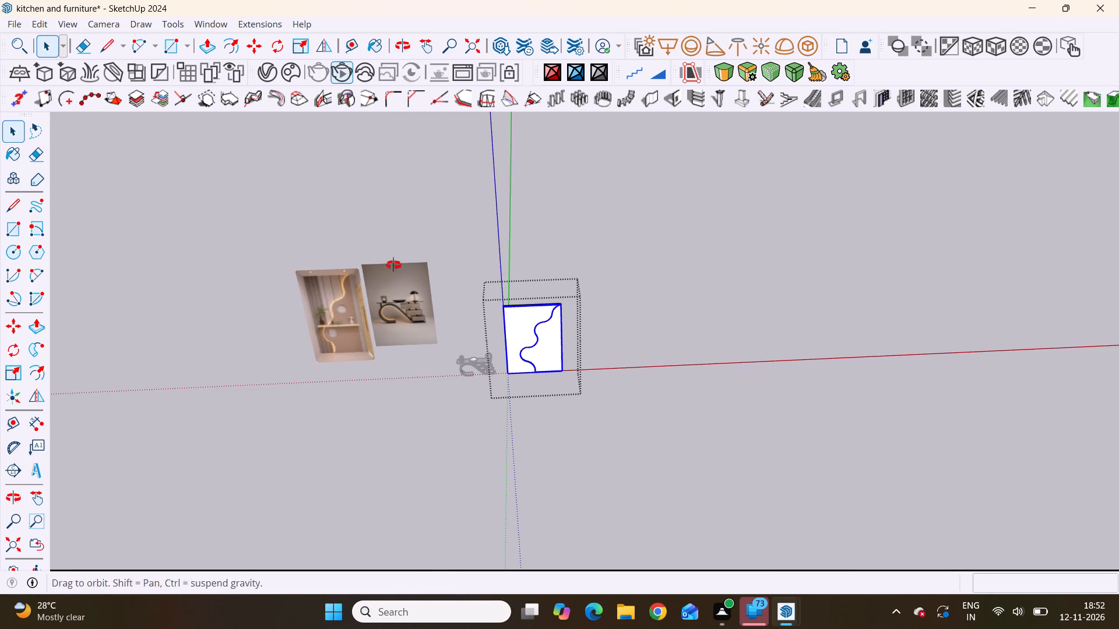
pyautogui.moveTo(393, 265); pyautogui.dragTo(394, 267, button='middle')
pyautogui.moveTo(390, 255); pyautogui.dragTo(388, 169, button='middle')
pyautogui.scroll(9, 361, 308)
pyautogui.scroll(-6, 385, 252)
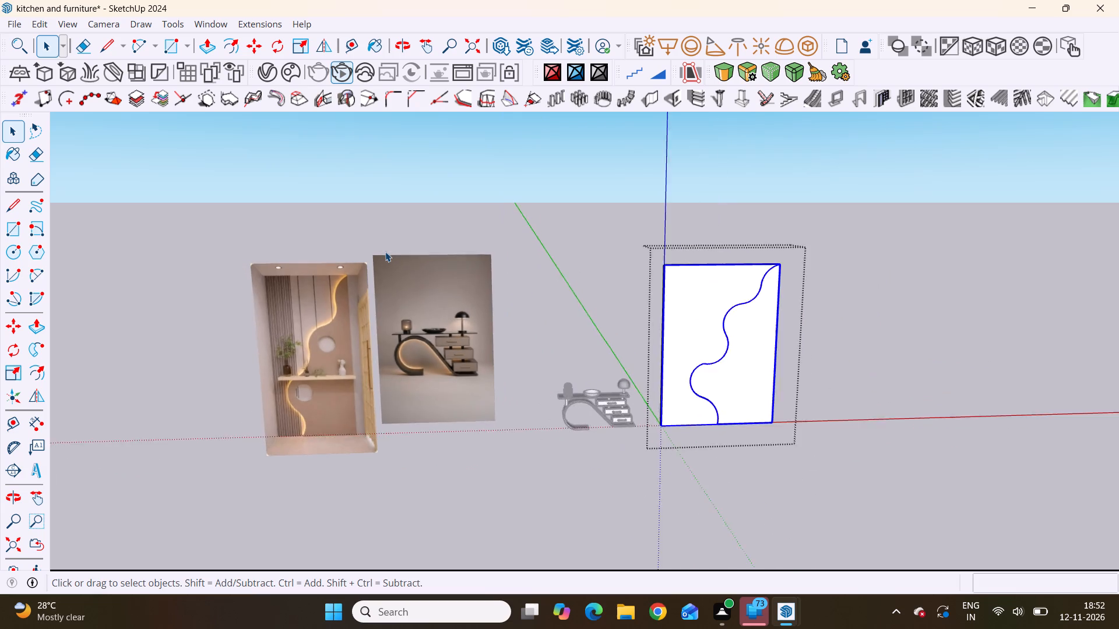
pyautogui.scroll(-3, 385, 252)
pyautogui.scroll(-2, 548, 306)
pyautogui.moveTo(559, 309); pyautogui.dragTo(503, 407, button='middle')
pyautogui.middleClick(490, 423)
pyautogui.scroll(5, 595, 355)
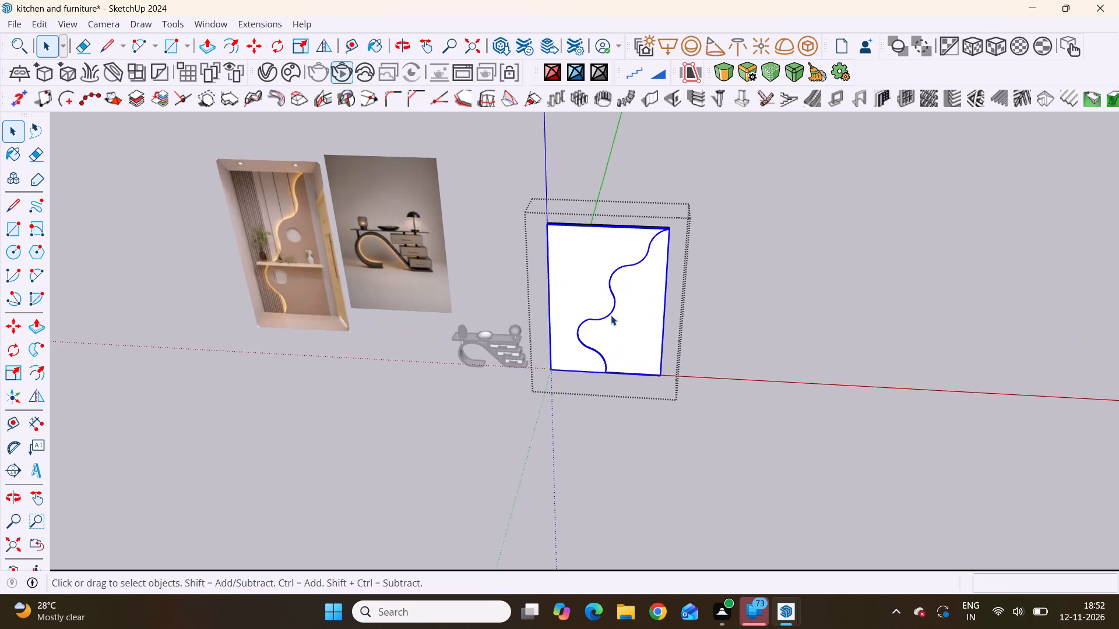
pyautogui.scroll(9, 611, 315)
pyautogui.scroll(-9, 616, 306)
pyautogui.moveTo(604, 310); pyautogui.dragTo(626, 202, button='middle')
pyautogui.scroll(-10, 669, 274)
pyautogui.moveTo(592, 217); pyautogui.dragTo(606, 160, button='middle')
pyautogui.scroll(11, 594, 268)
# Open the wall panel's group and select only the front face on the slatted side of the wavy division.
pyautogui.click(640, 260)
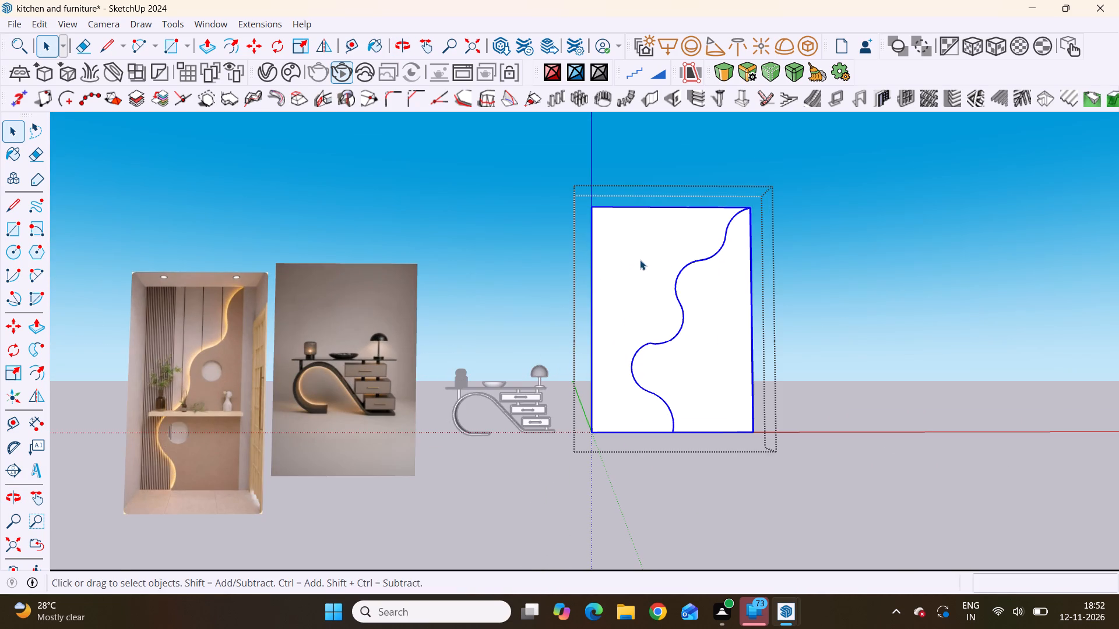
pyautogui.click(640, 260)
pyautogui.doubleClick(640, 260)
pyautogui.scroll(-4, 640, 260)
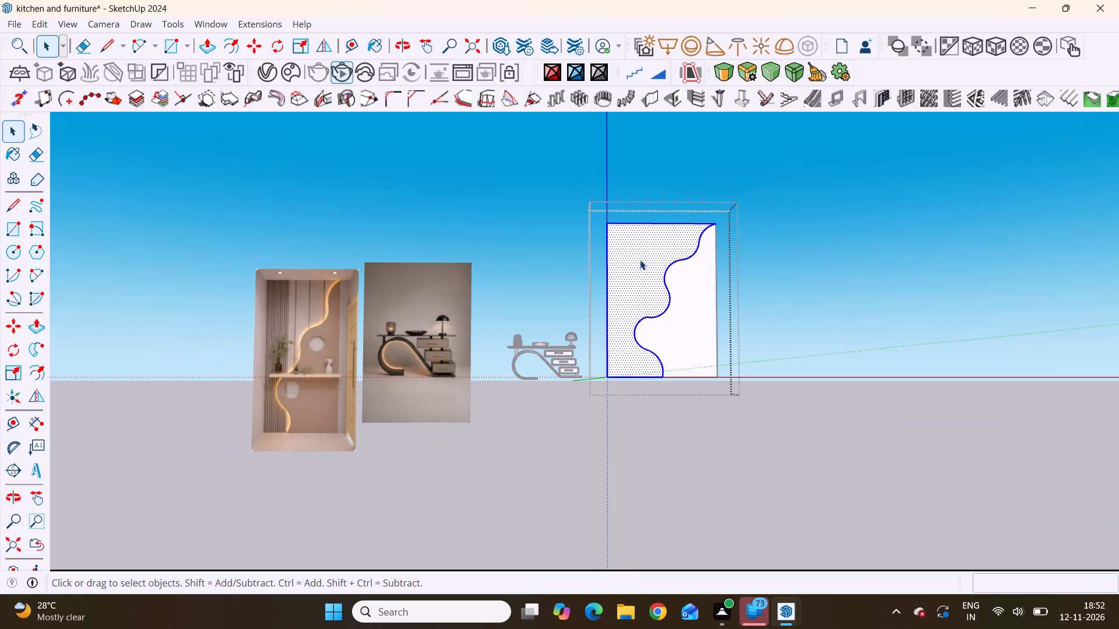
pyautogui.click(640, 260)
# Study the niche reference image up close, including its shelf, lower round opening, lit wavy edge and slats.
pyautogui.scroll(9, 321, 342)
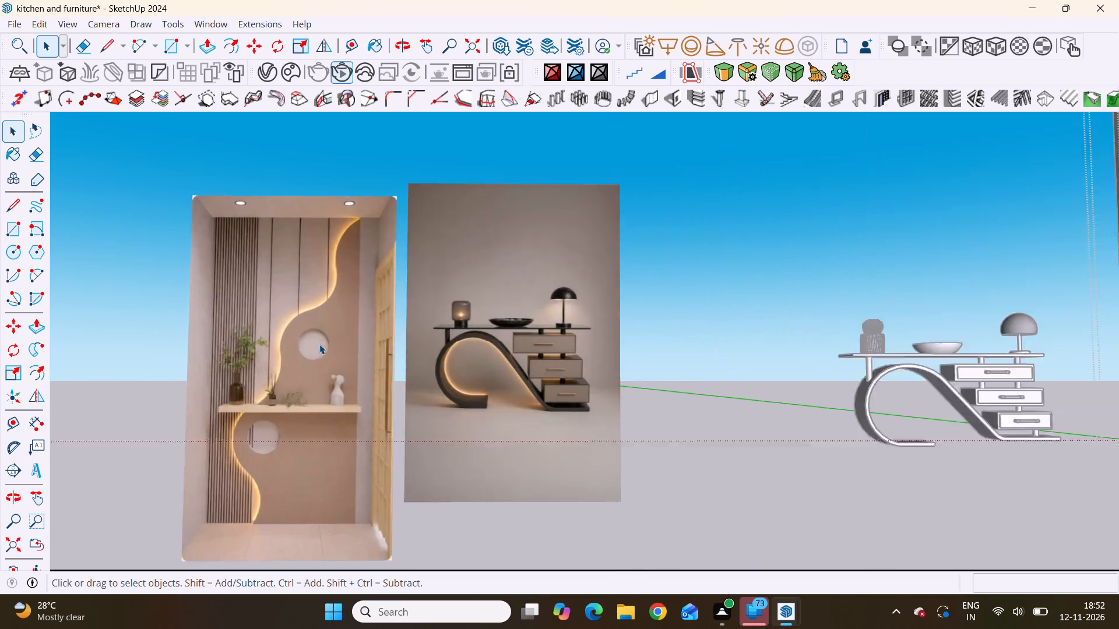
pyautogui.scroll(1, 319, 344)
pyautogui.scroll(-5, 334, 247)
pyautogui.scroll(5, 217, 368)
pyautogui.scroll(-11, 311, 272)
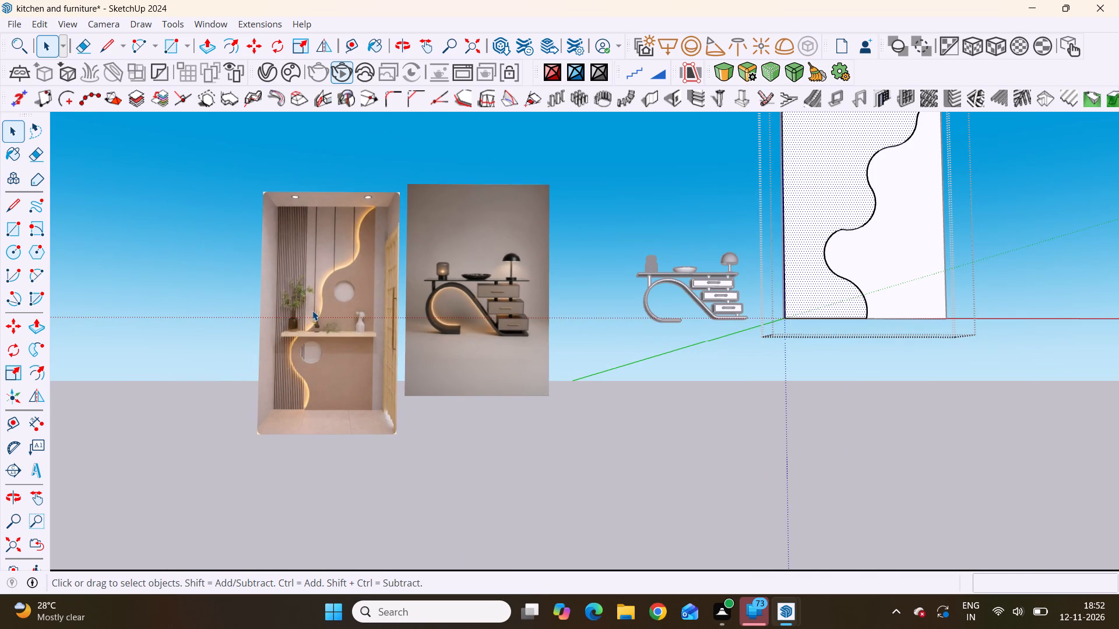
pyautogui.scroll(-4, 273, 344)
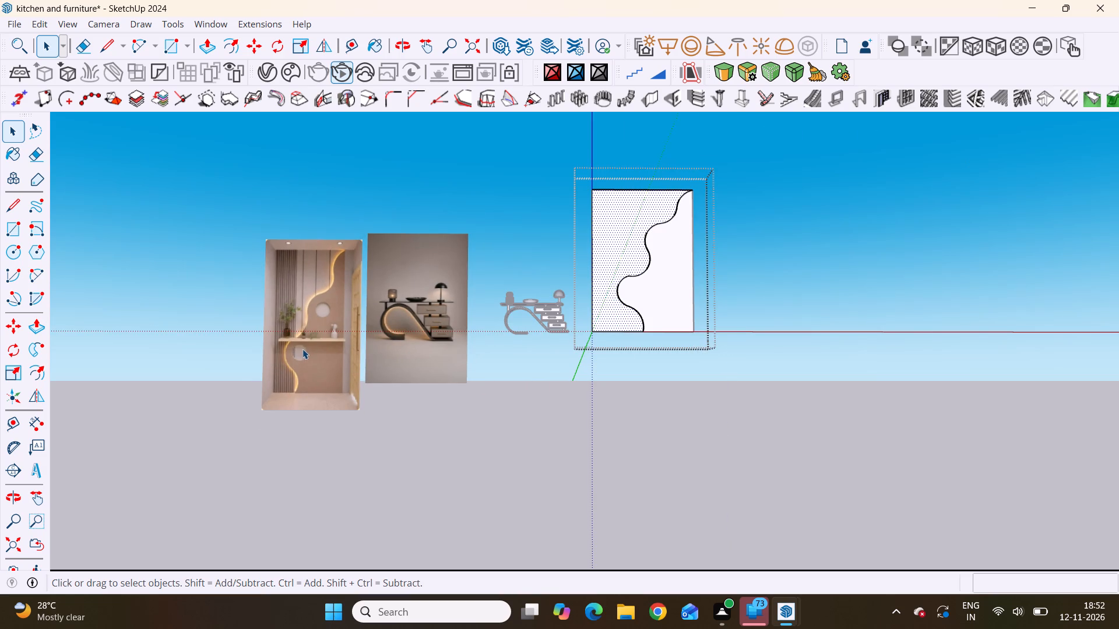
pyautogui.scroll(9, 233, 361)
pyautogui.moveTo(344, 295); pyautogui.dragTo(342, 380, button='middle')
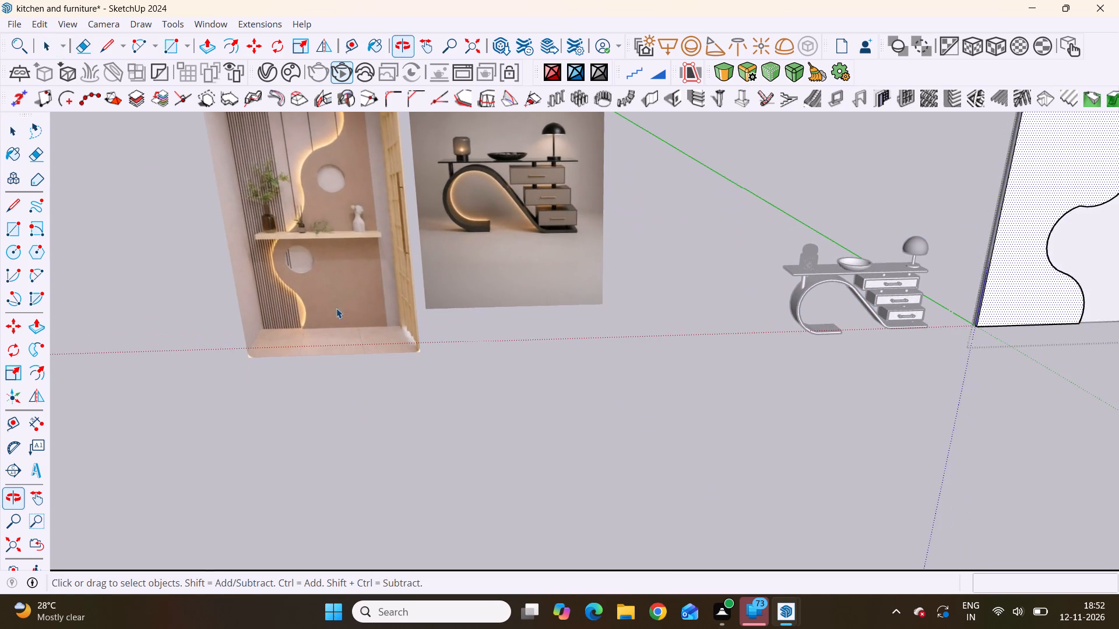
pyautogui.scroll(13, 327, 237)
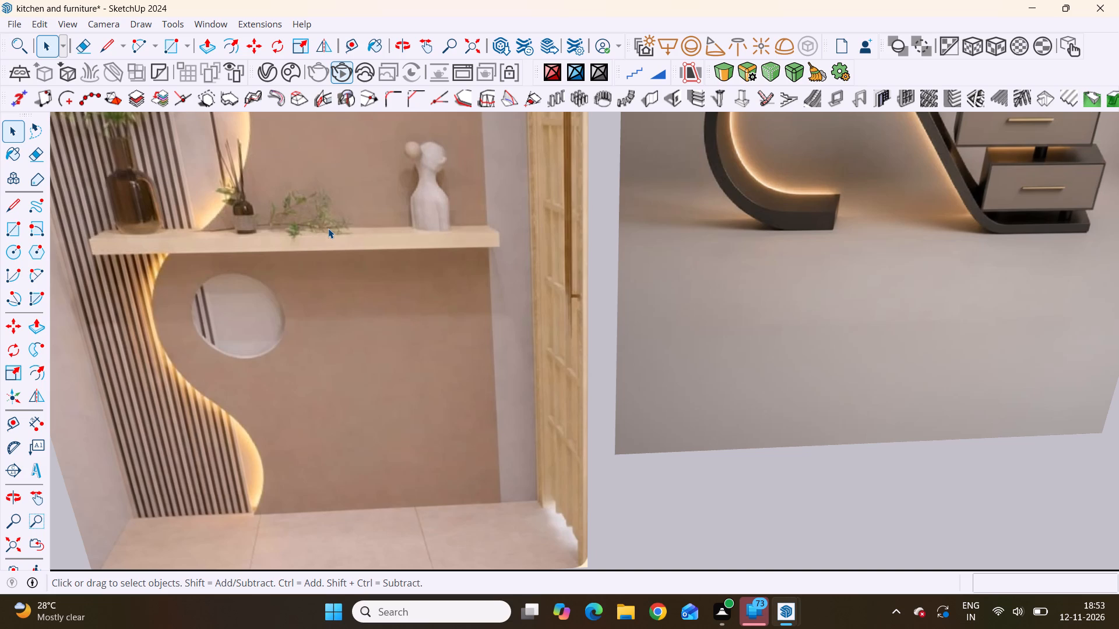
pyautogui.scroll(-20, 328, 228)
pyautogui.scroll(-9, 328, 228)
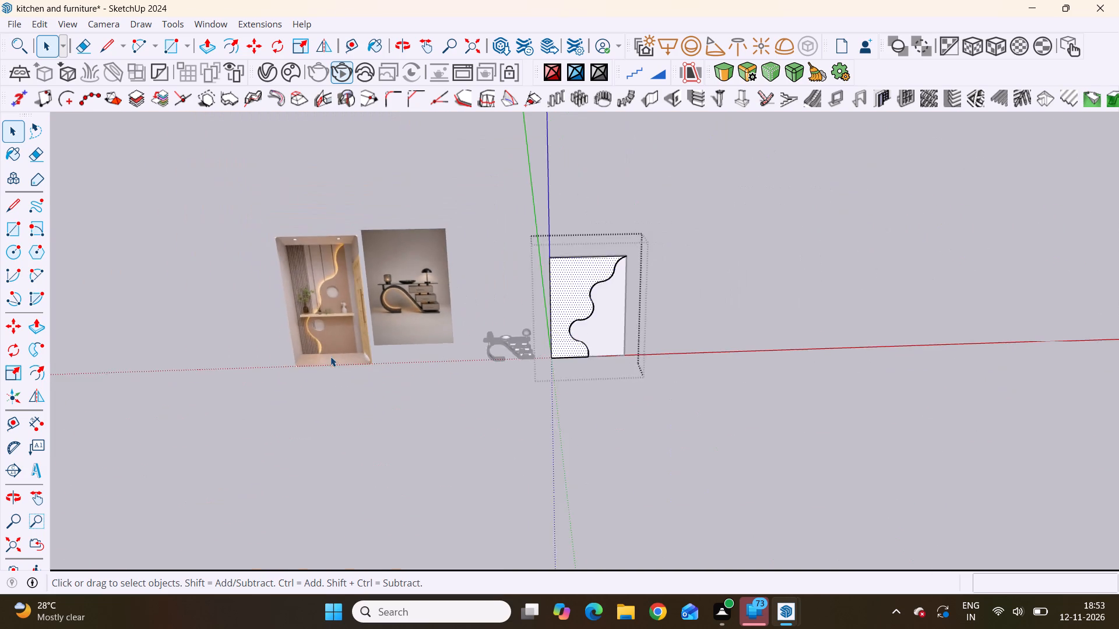
# Compare the wall panel's two wavy-edged areas with the slatted and plain areas in the niche reference.
pyautogui.scroll(-2, 330, 356)
pyautogui.moveTo(490, 332); pyautogui.dragTo(460, 313, button='middle')
pyautogui.moveTo(435, 288); pyautogui.dragTo(467, 180, button='middle')
pyautogui.scroll(2, 467, 180)
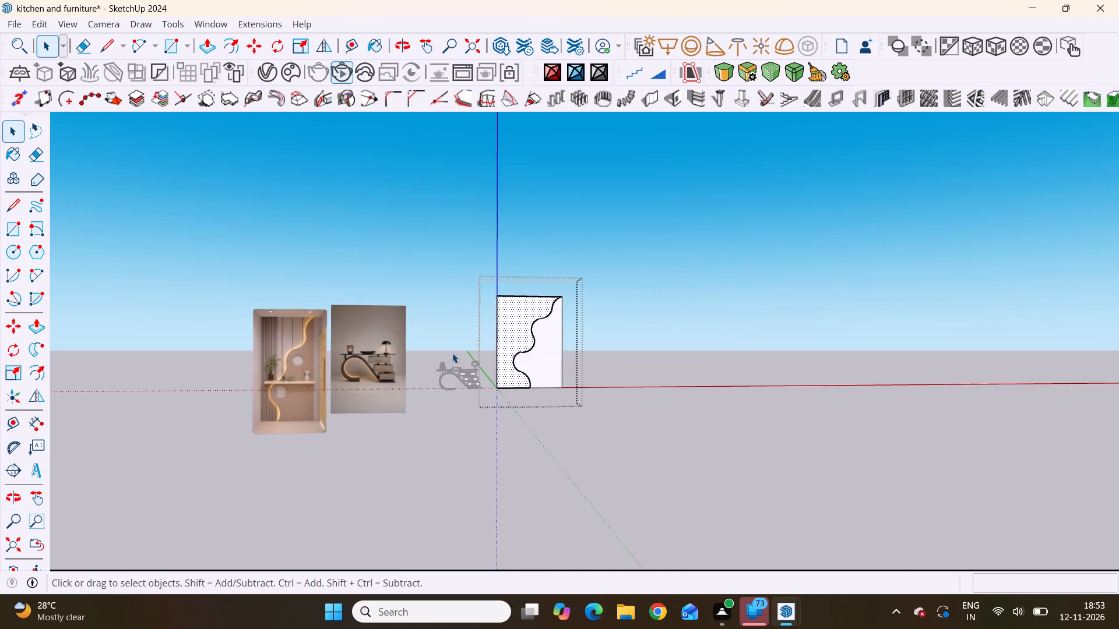
pyautogui.scroll(5, 452, 354)
pyautogui.scroll(-6, 166, 326)
pyautogui.scroll(12, 181, 396)
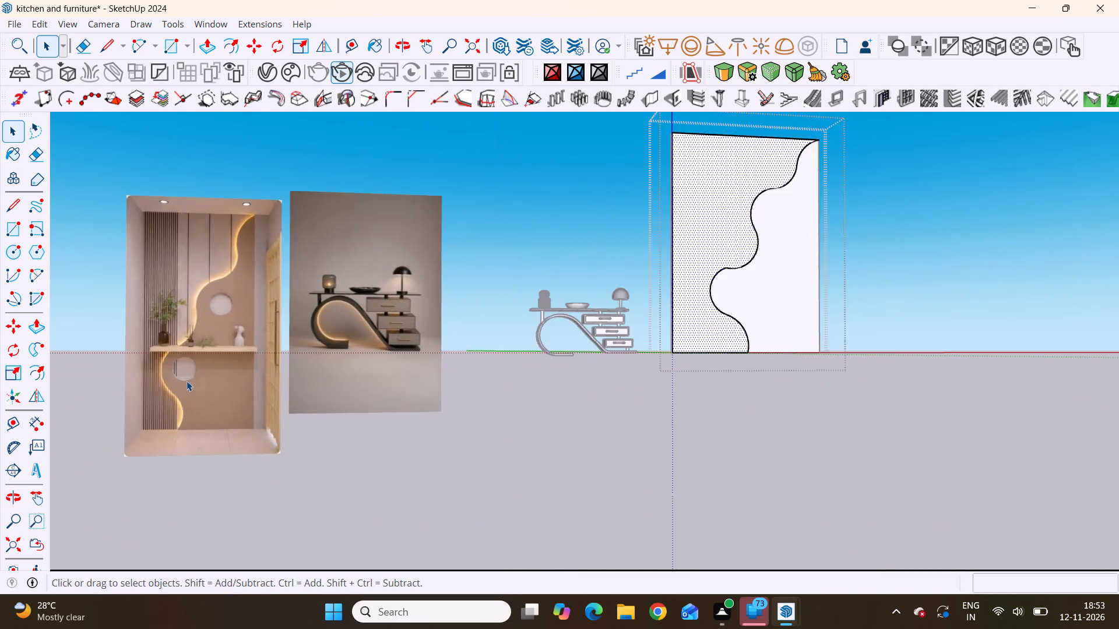
pyautogui.scroll(5, 186, 381)
pyautogui.moveTo(195, 337); pyautogui.dragTo(188, 353, button='middle')
pyautogui.scroll(1, 241, 380)
pyautogui.scroll(-2, 188, 353)
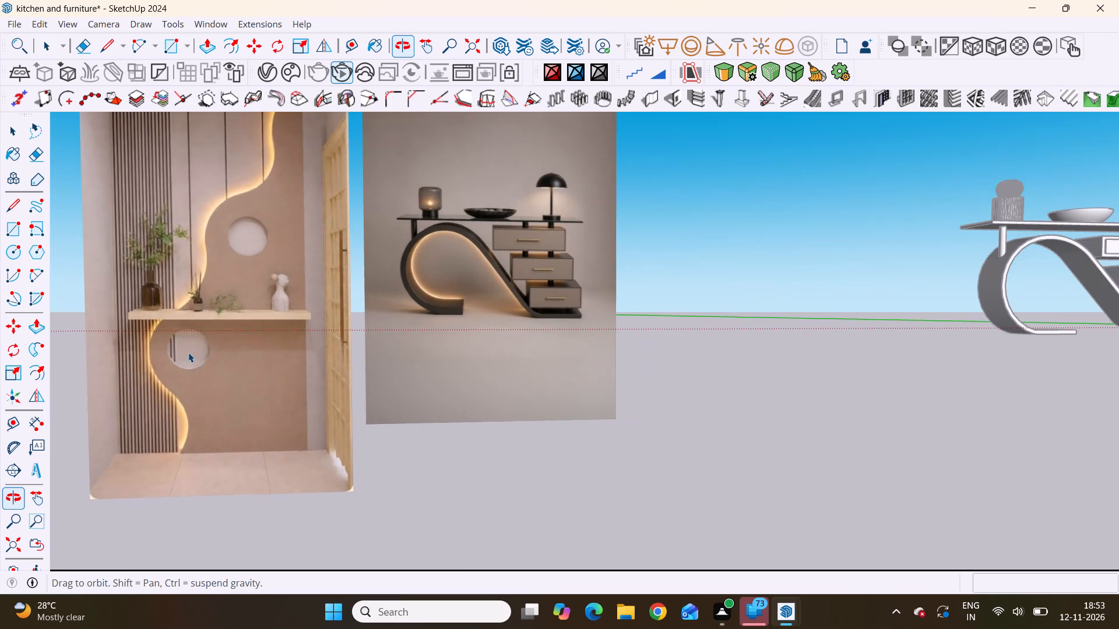
pyautogui.scroll(-9, 188, 352)
pyautogui.scroll(3, 538, 292)
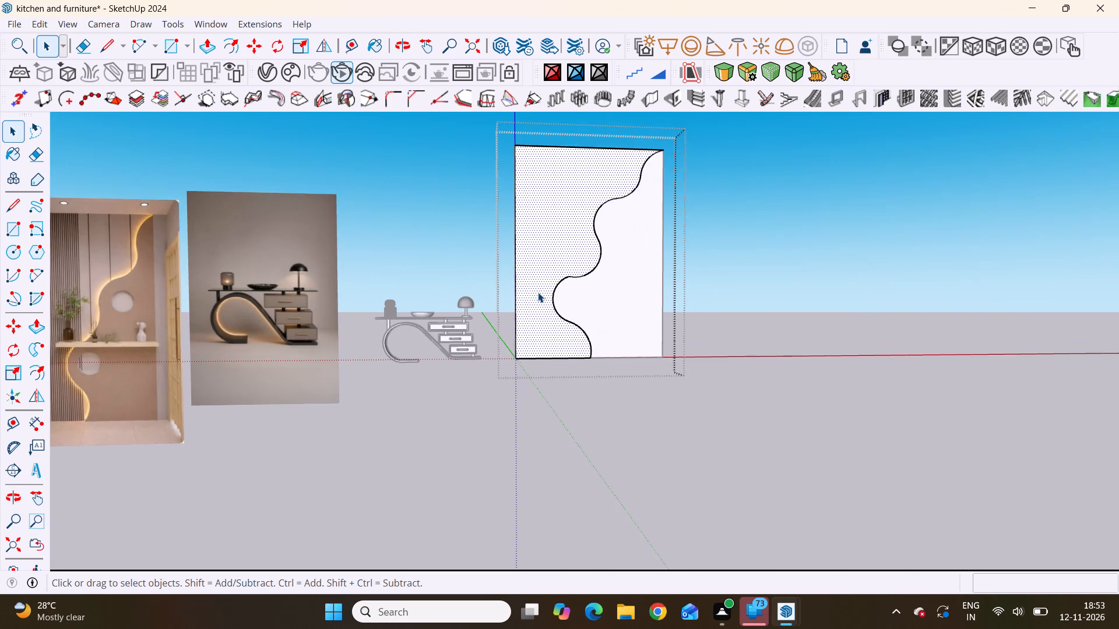
pyautogui.scroll(1, 538, 285)
pyautogui.scroll(-4, 536, 278)
pyautogui.scroll(2, 583, 267)
pyautogui.scroll(-4, 564, 309)
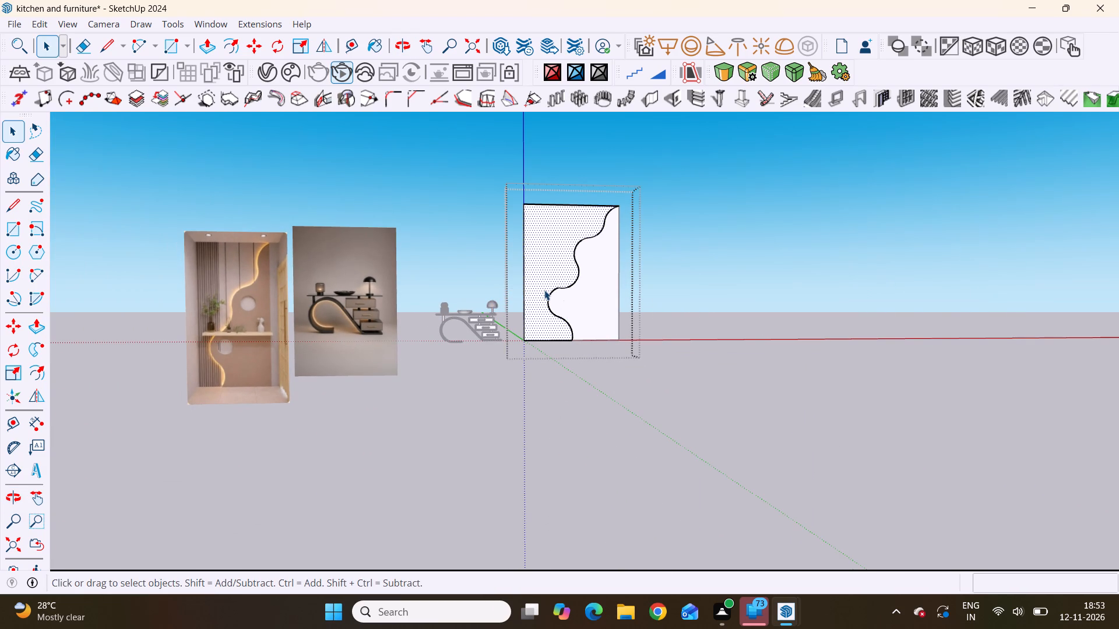
pyautogui.scroll(4, 544, 290)
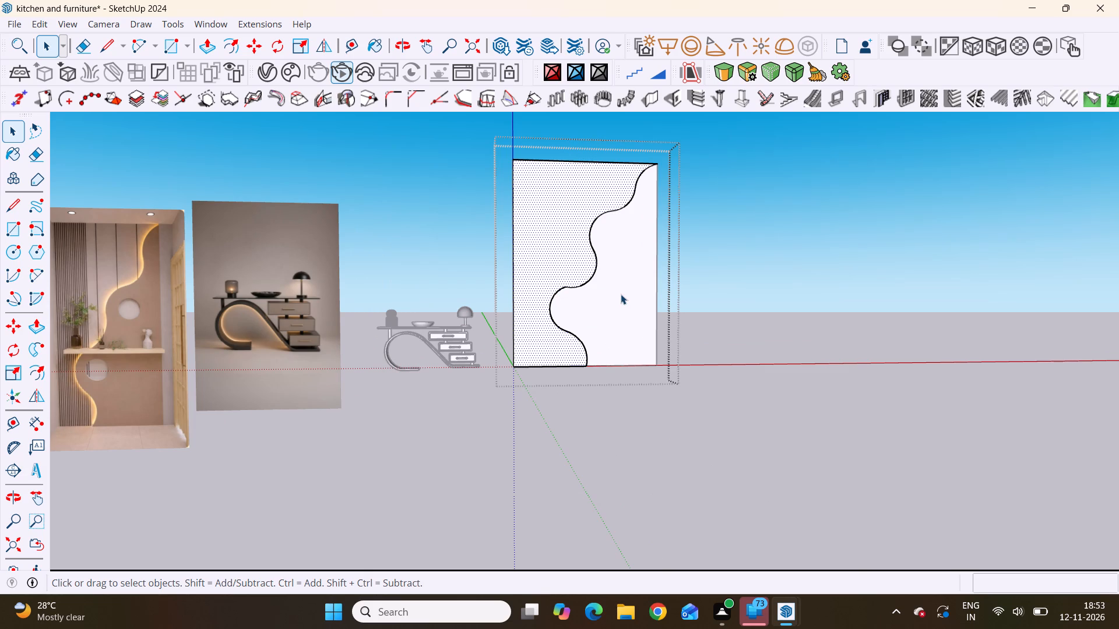
# Examine how the reference shelf crosses the wavy edge and slats, and compare that area with the modelled panel.
pyautogui.moveTo(613, 268); pyautogui.dragTo(602, 352, button='middle')
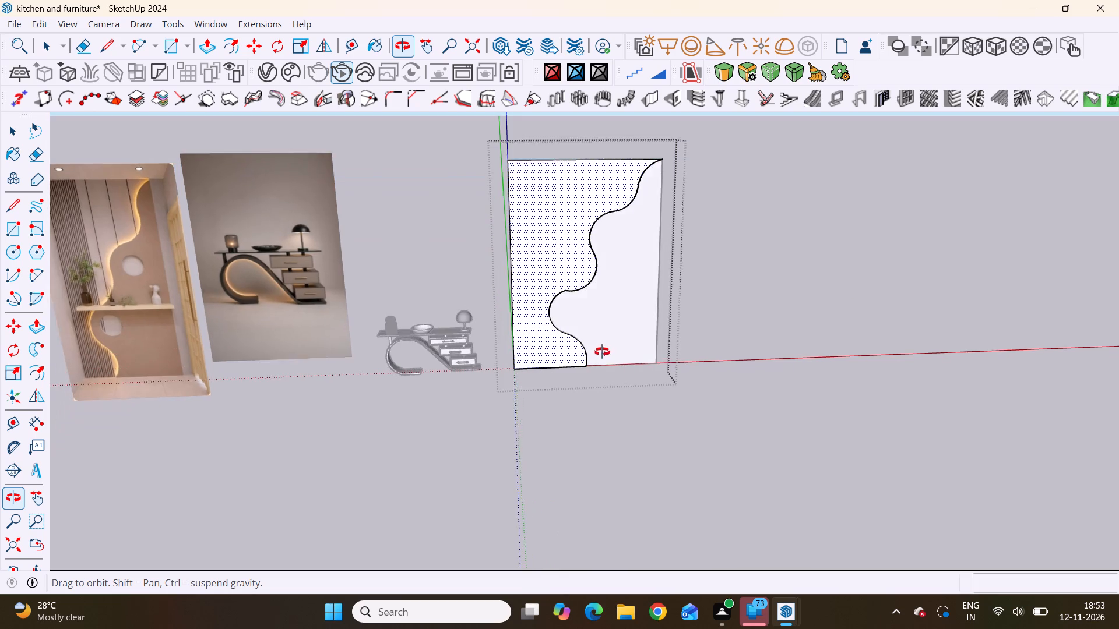
pyautogui.moveTo(602, 352); pyautogui.dragTo(595, 420, button='middle')
pyautogui.scroll(7, 100, 238)
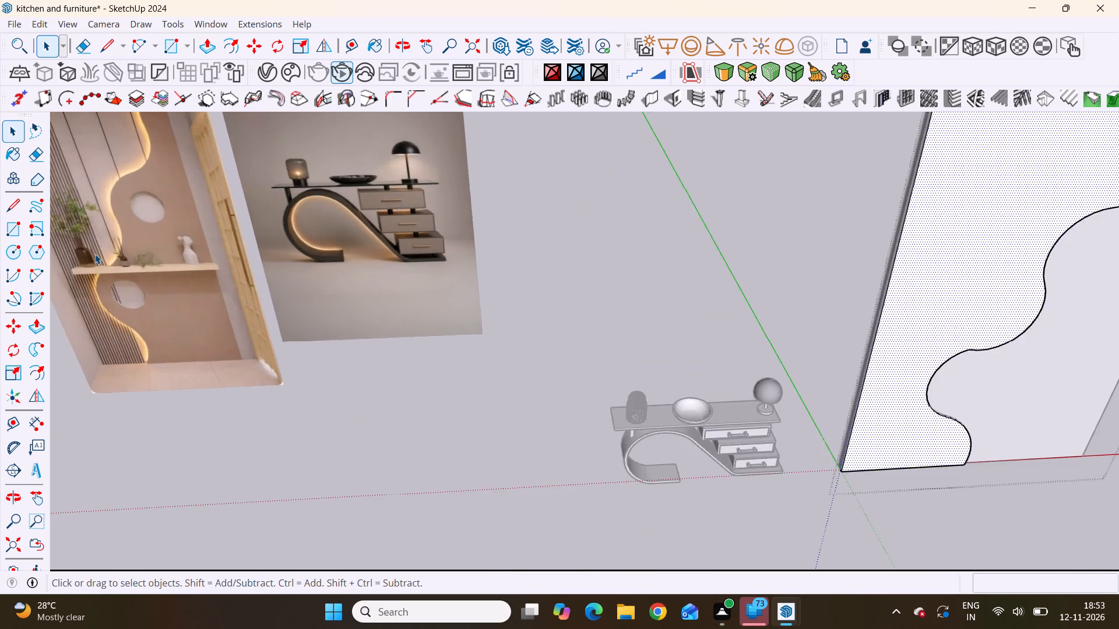
pyautogui.scroll(20, 95, 254)
pyautogui.scroll(9, 95, 254)
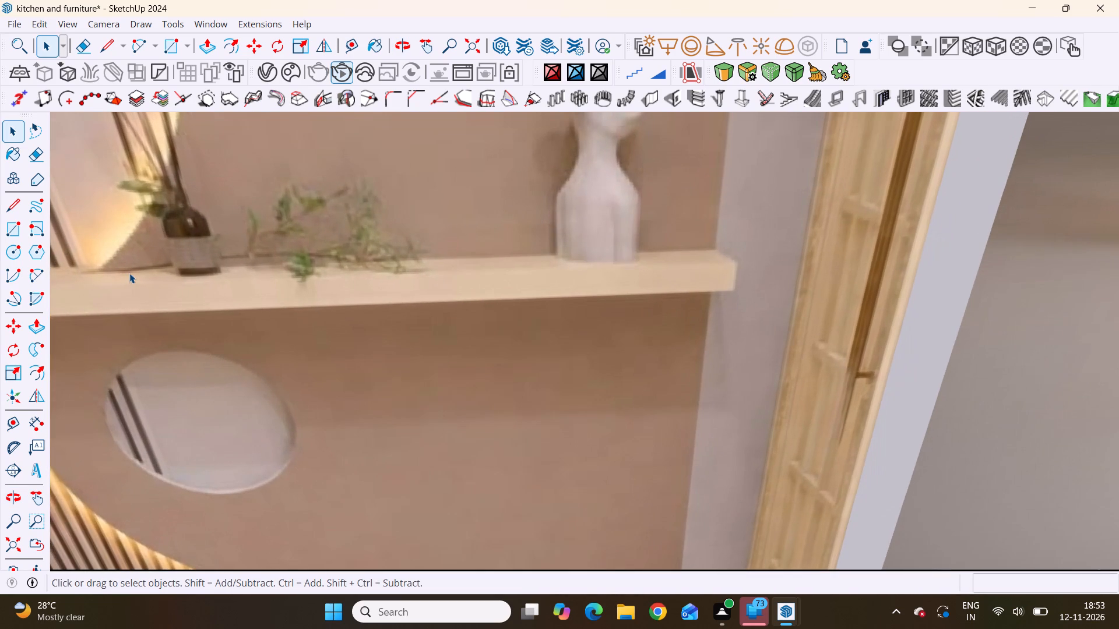
pyautogui.scroll(-12, 235, 275)
pyautogui.scroll(11, 152, 274)
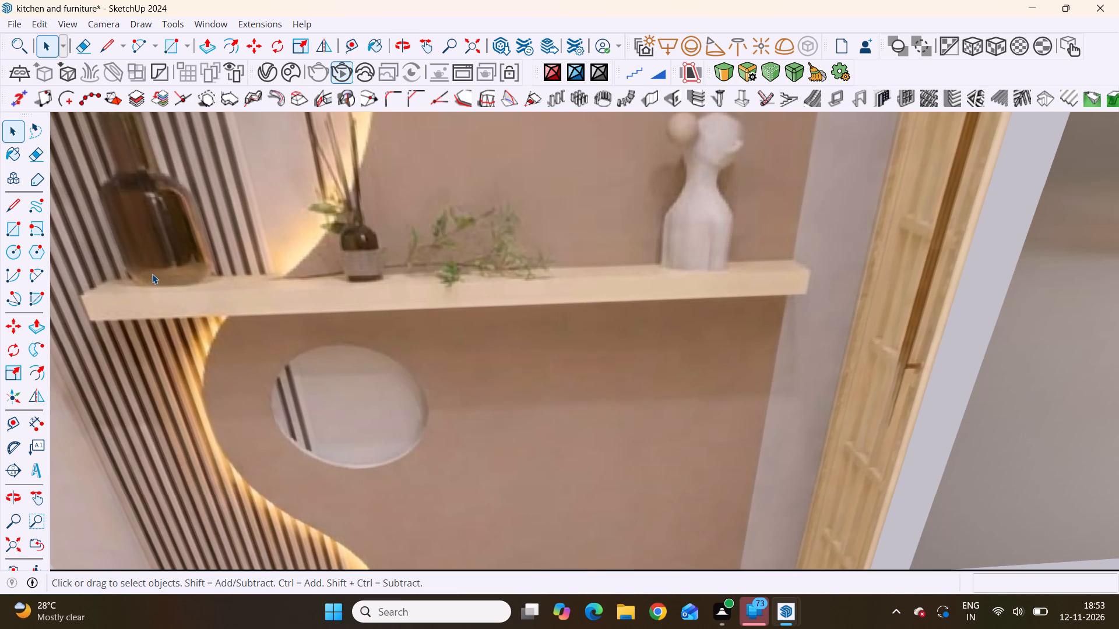
pyautogui.scroll(-20, 152, 274)
pyautogui.scroll(-8, 152, 274)
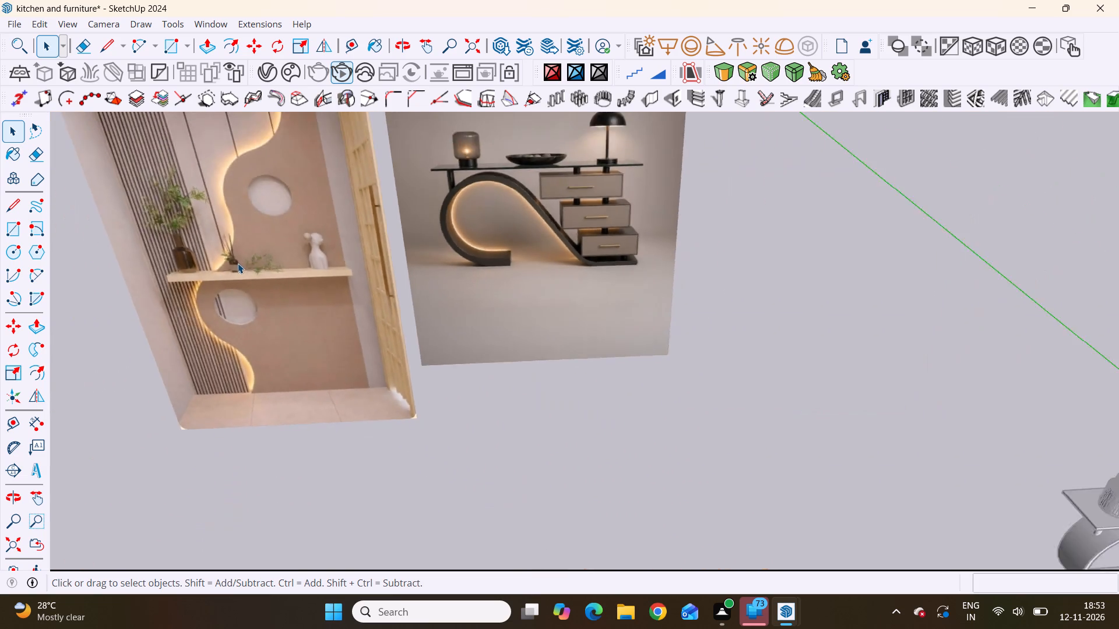
pyautogui.scroll(-20, 238, 263)
pyautogui.scroll(-4, 238, 263)
pyautogui.scroll(1, 453, 301)
pyautogui.moveTo(453, 289); pyautogui.dragTo(444, 166, button='middle')
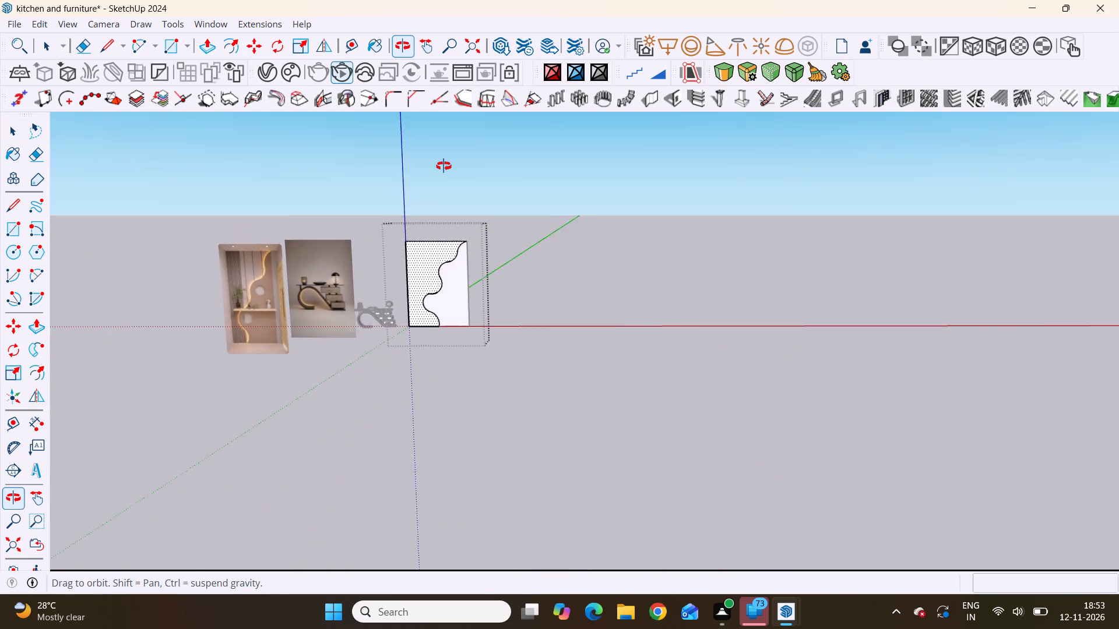
pyautogui.moveTo(444, 166); pyautogui.dragTo(450, 162, button='middle')
pyautogui.scroll(9, 395, 311)
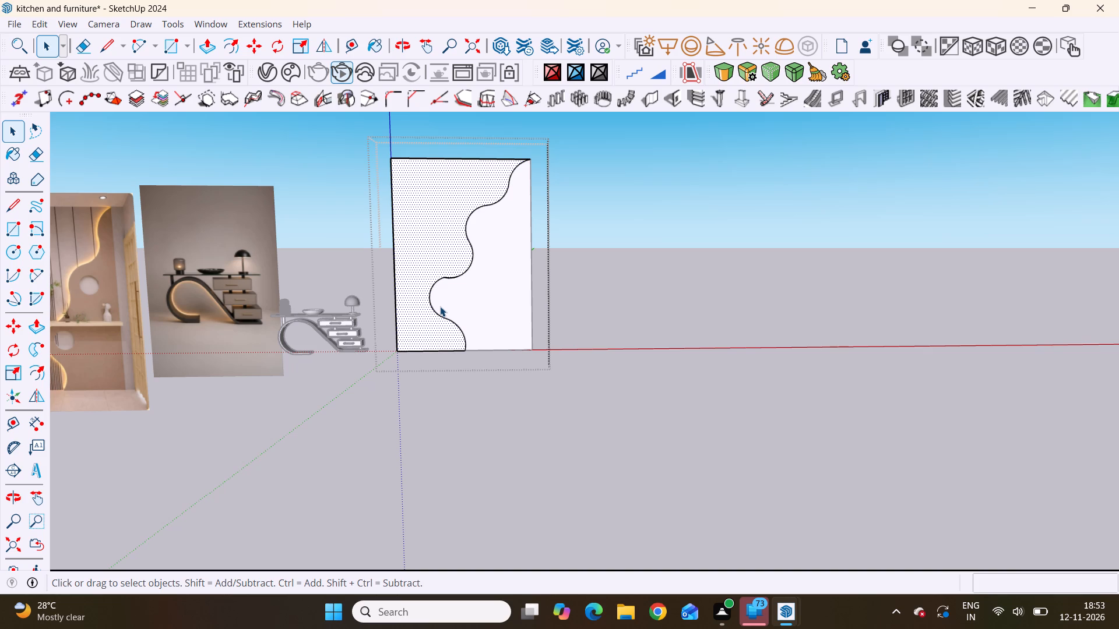
pyautogui.scroll(-2, 467, 283)
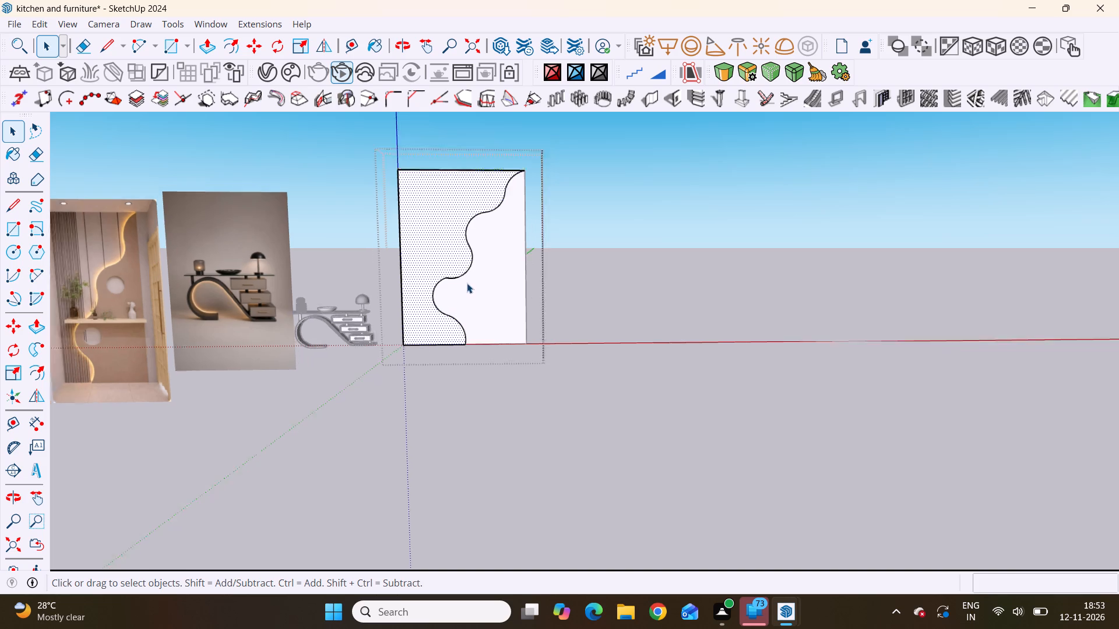
pyautogui.scroll(-9, 467, 283)
pyautogui.scroll(4, 254, 341)
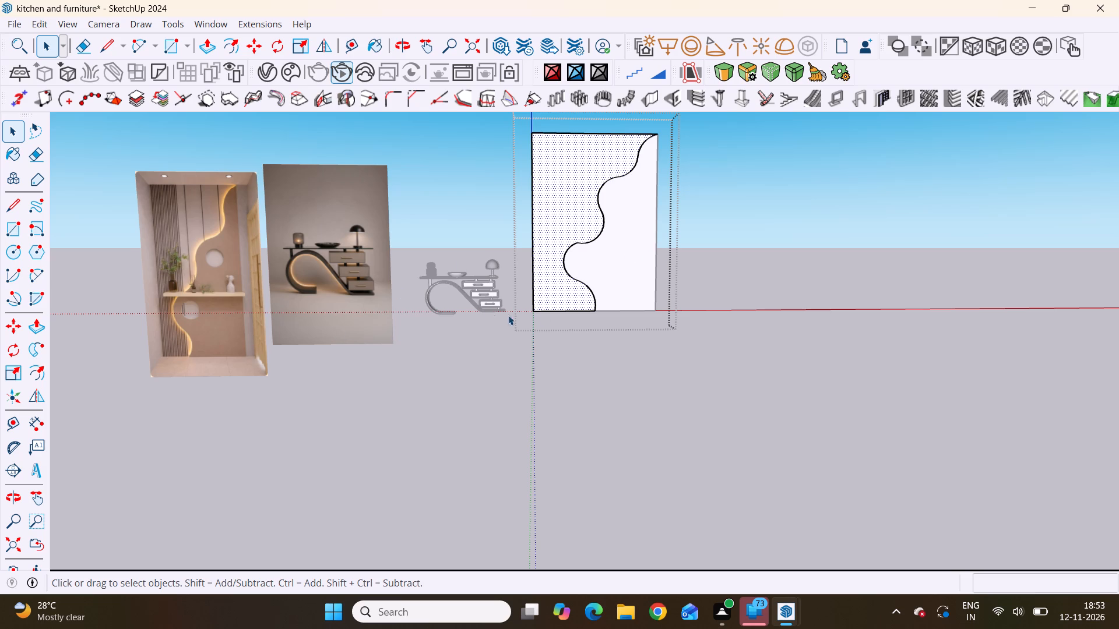
pyautogui.scroll(-1, 487, 309)
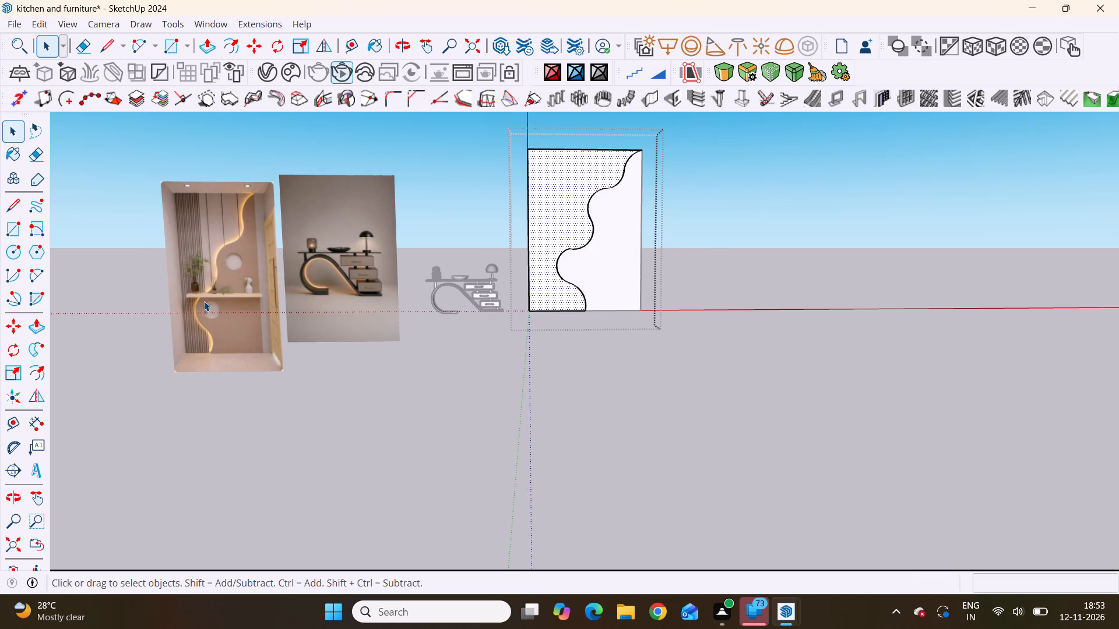
# Study the two round openings and their positions relative to the shelf and wavy edge in the niche reference.
pyautogui.scroll(11, 234, 252)
pyautogui.scroll(-1, 235, 262)
pyautogui.scroll(20, 228, 282)
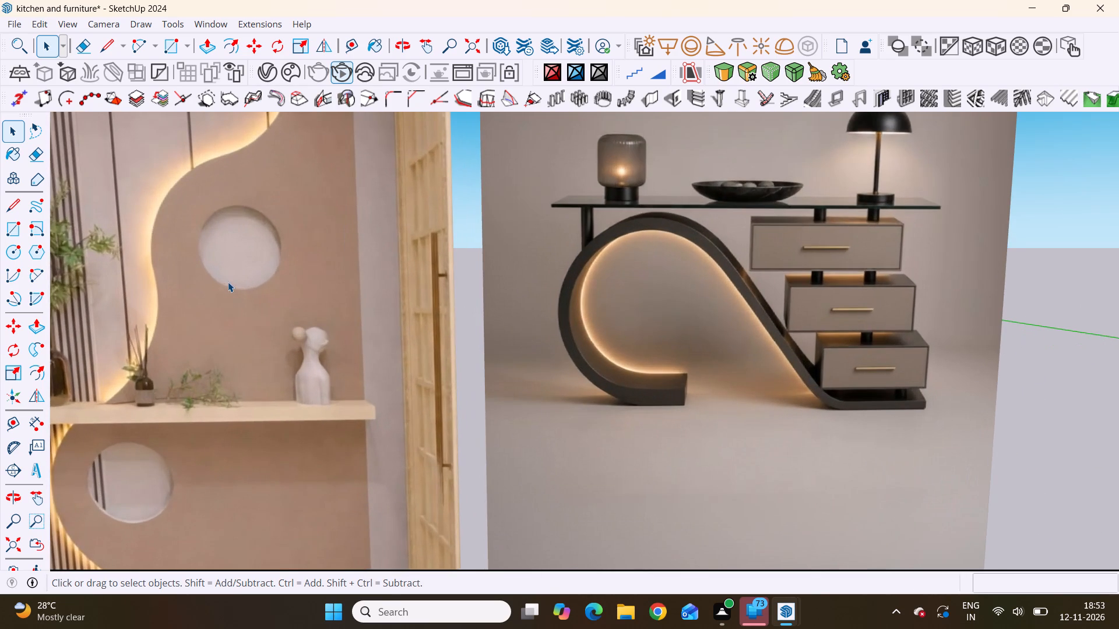
pyautogui.scroll(5, 252, 250)
pyautogui.scroll(-12, 252, 250)
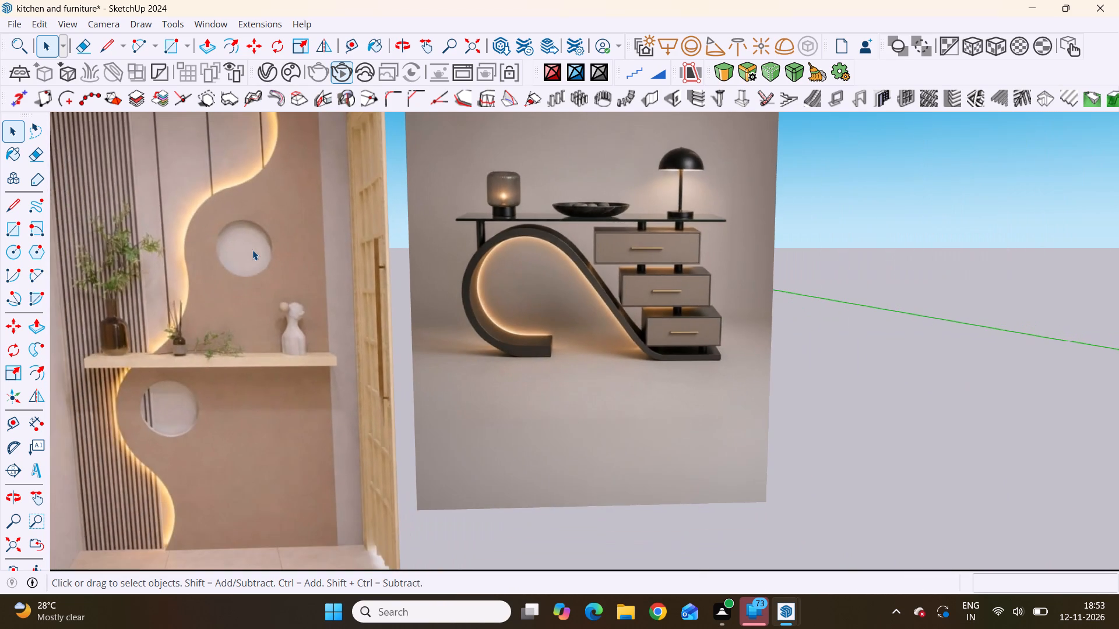
pyautogui.scroll(-10, 252, 250)
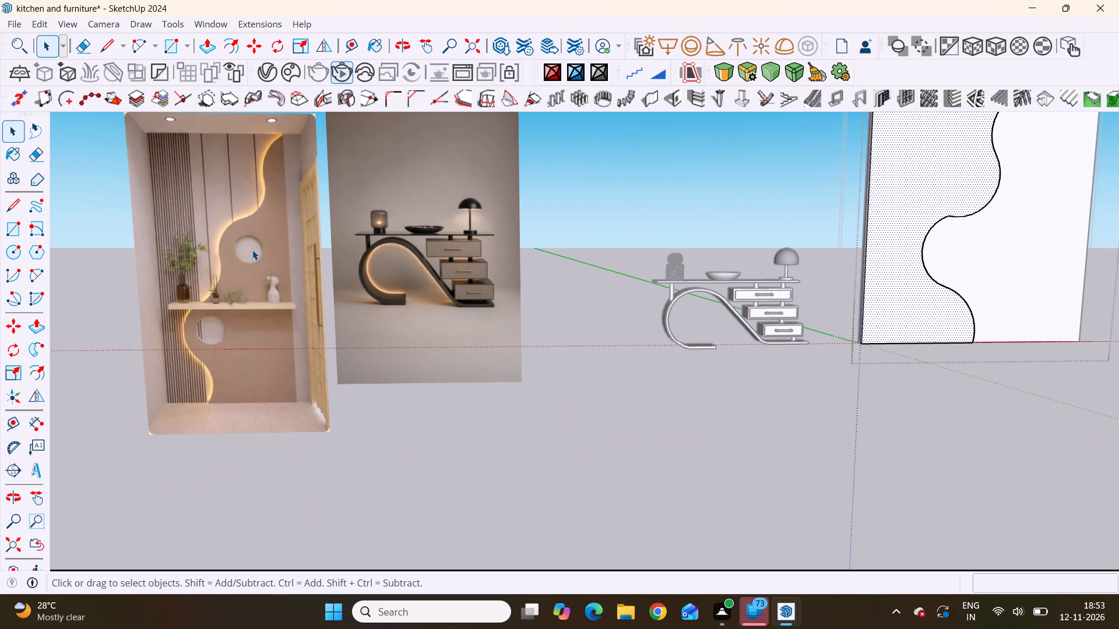
pyautogui.moveTo(295, 207); pyautogui.dragTo(286, 174, button='middle')
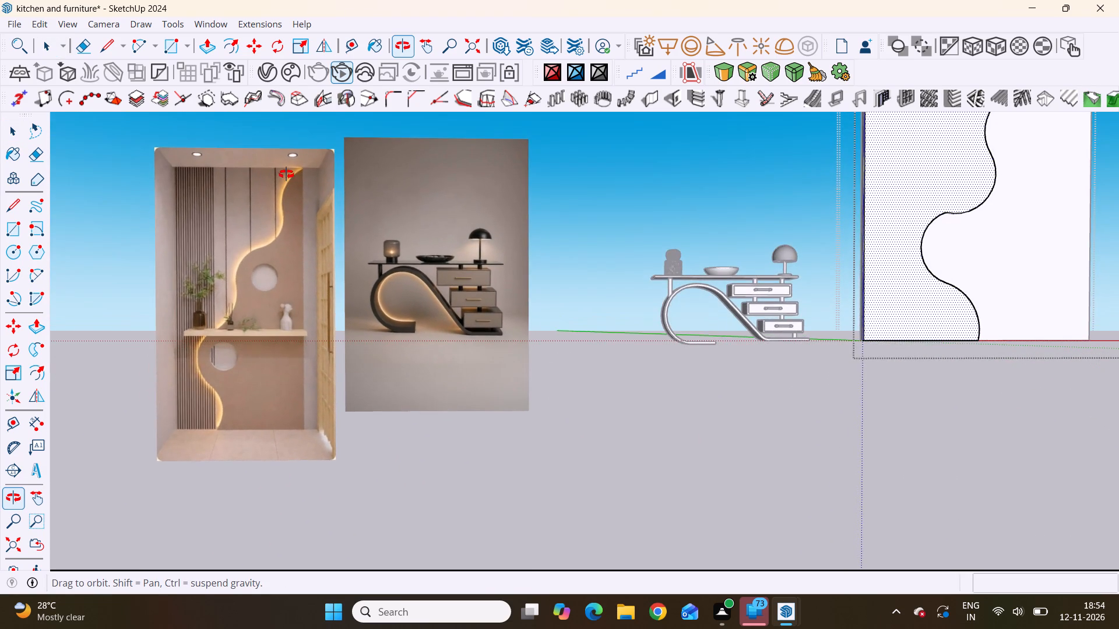
# Compare the modelled panel's slatted-side area and wavy edge with the whole niche reference image.
pyautogui.moveTo(286, 174); pyautogui.dragTo(294, 191, button='middle')
pyautogui.scroll(-3, 286, 193)
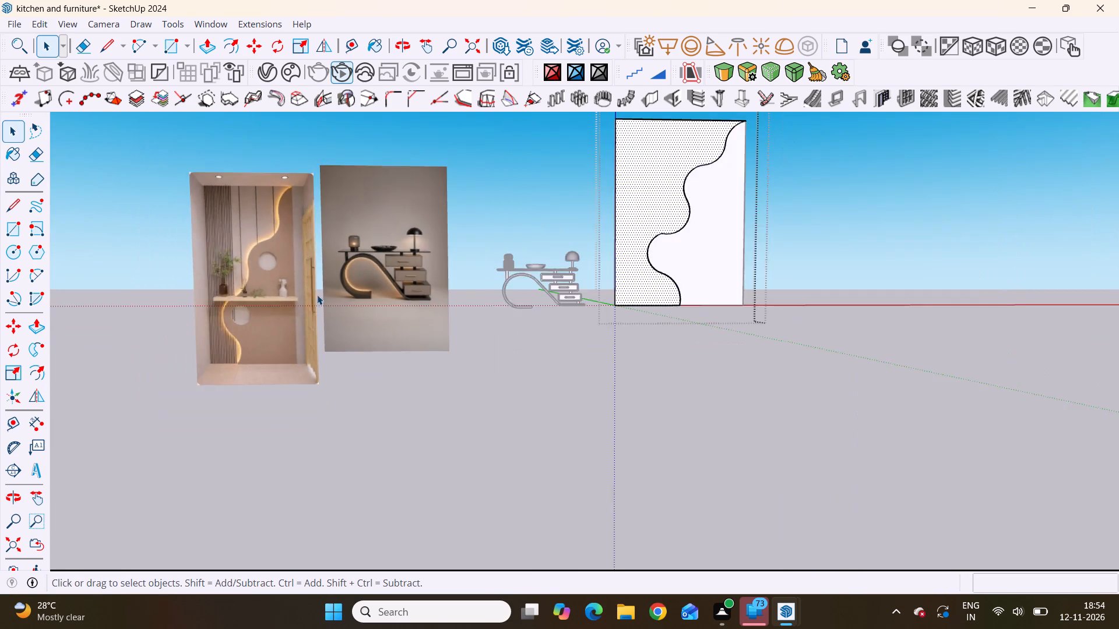
pyautogui.scroll(-5, 317, 295)
pyautogui.click(597, 229)
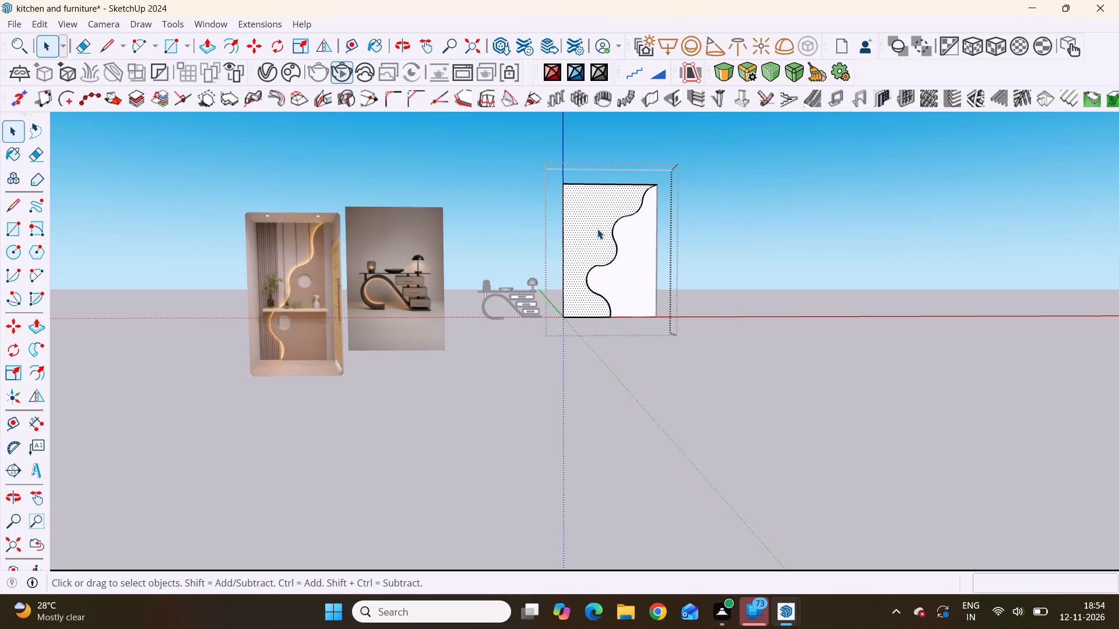
pyautogui.scroll(9, 579, 228)
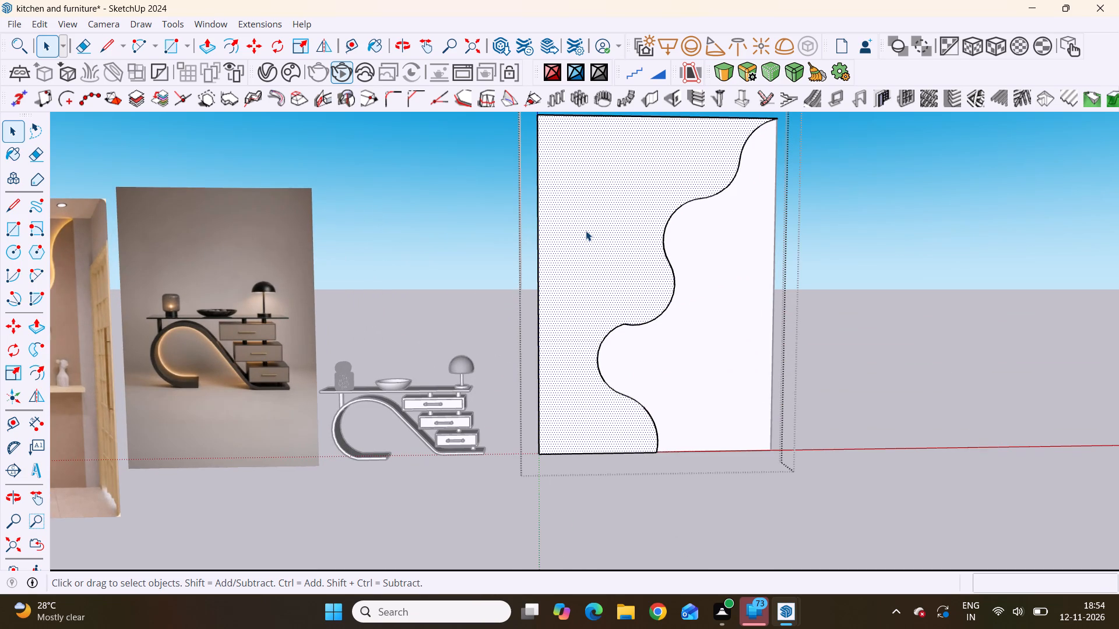
pyautogui.click(586, 231)
pyautogui.scroll(-5, 809, 310)
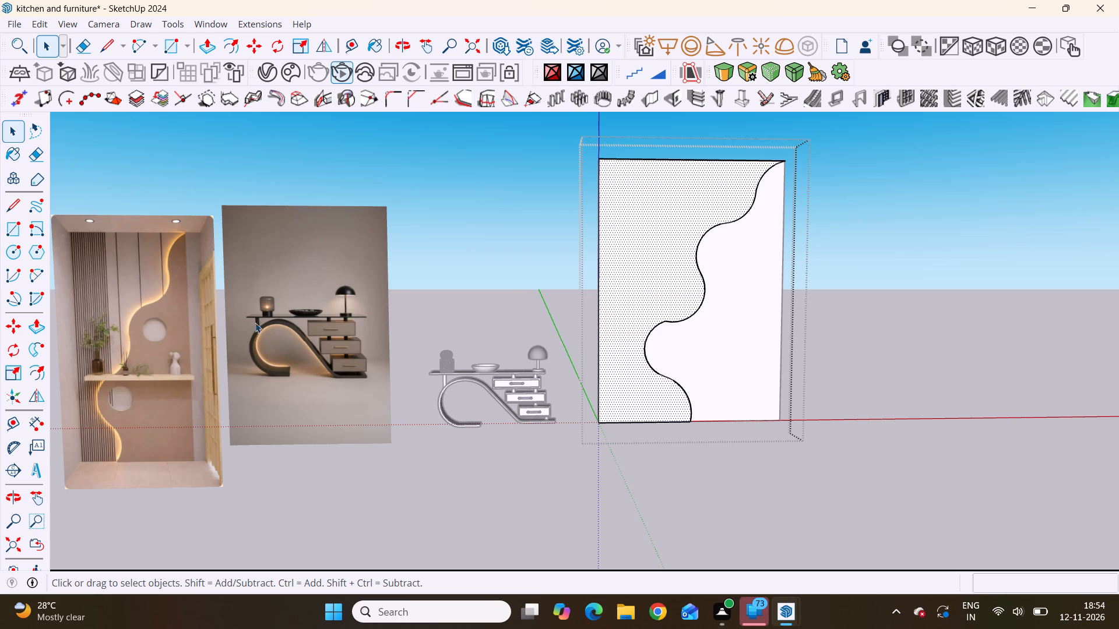
pyautogui.scroll(-7, 245, 330)
pyautogui.scroll(8, 488, 290)
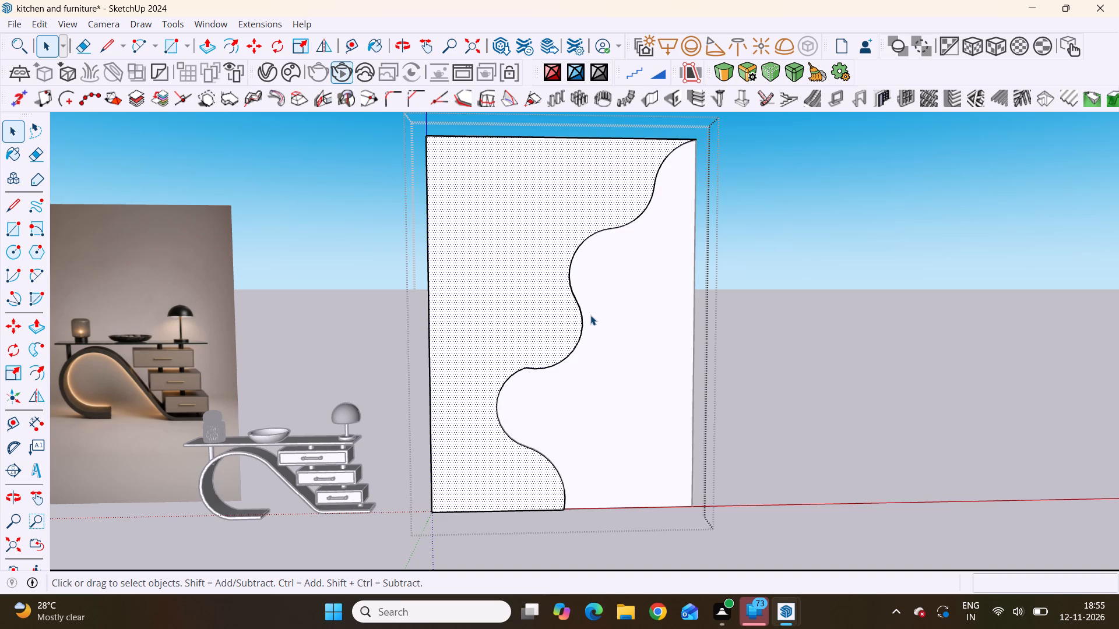
pyautogui.scroll(-12, 608, 333)
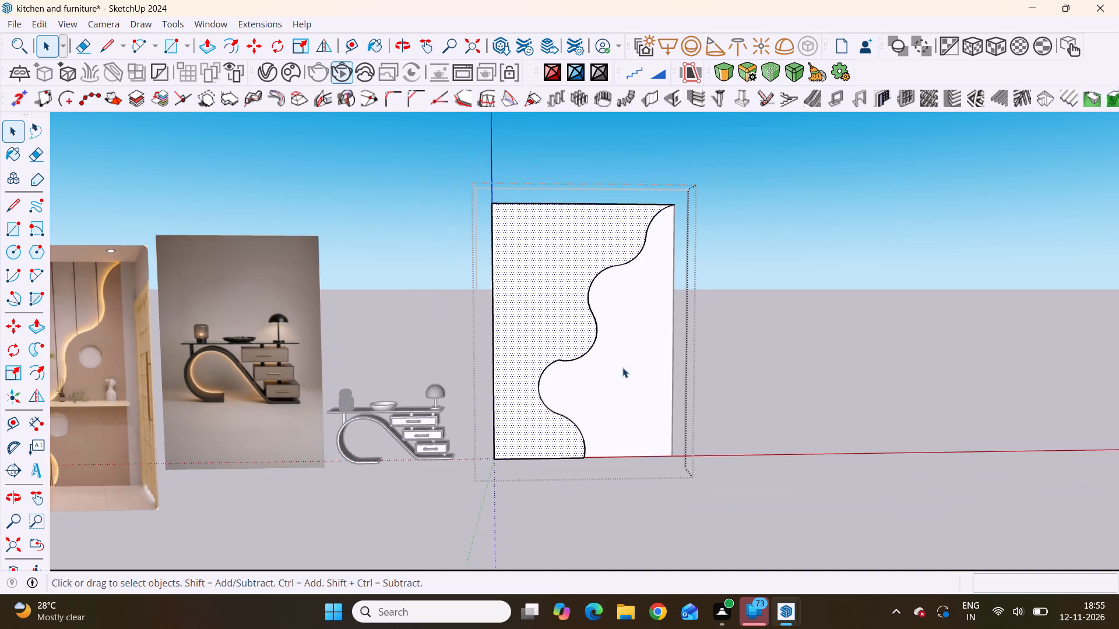
pyautogui.scroll(-5, 622, 367)
pyautogui.scroll(3, 150, 364)
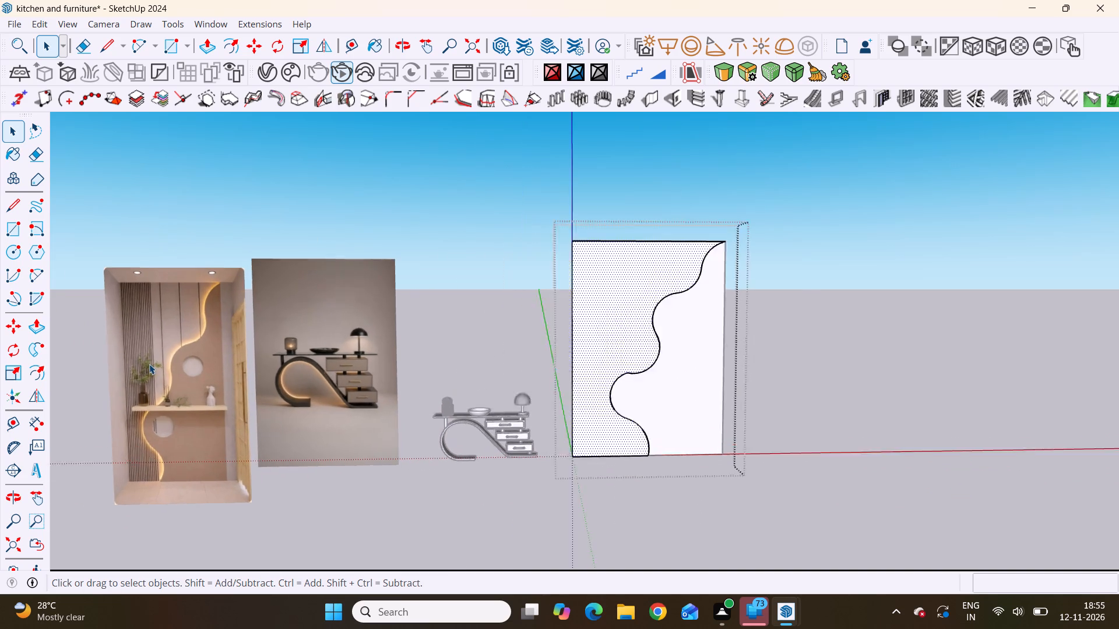
# Examine the reference niche's wavy lit edge and the plain surface around the round openings from several angles.
pyautogui.scroll(18, 149, 364)
pyautogui.moveTo(156, 318); pyautogui.dragTo(306, 425, button='middle')
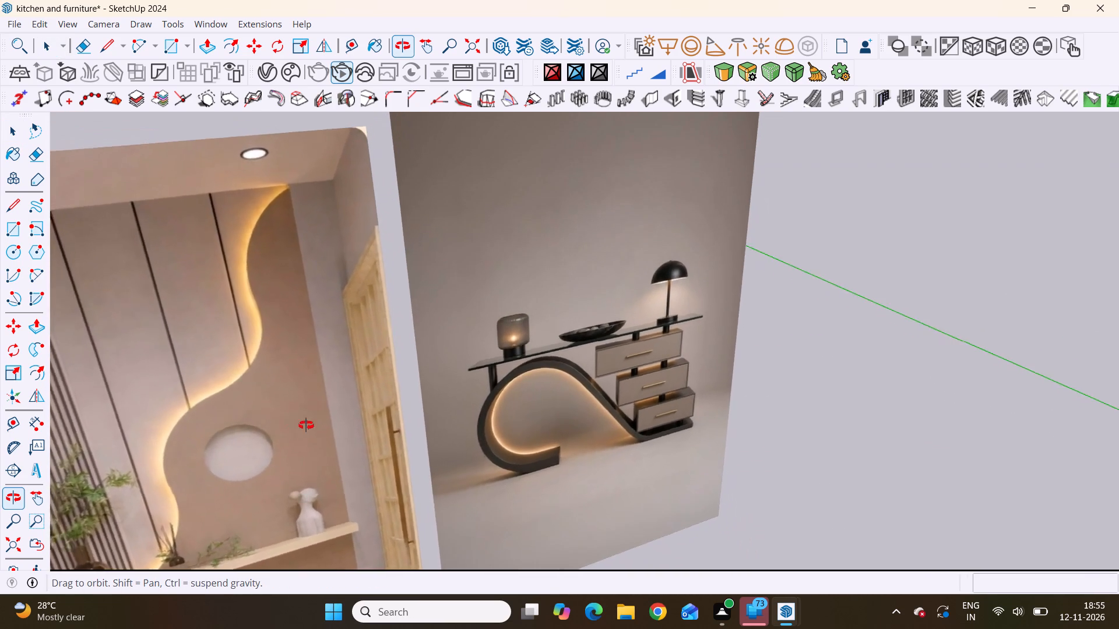
pyautogui.moveTo(306, 425); pyautogui.dragTo(246, 254, button='middle')
pyautogui.scroll(-4, 248, 255)
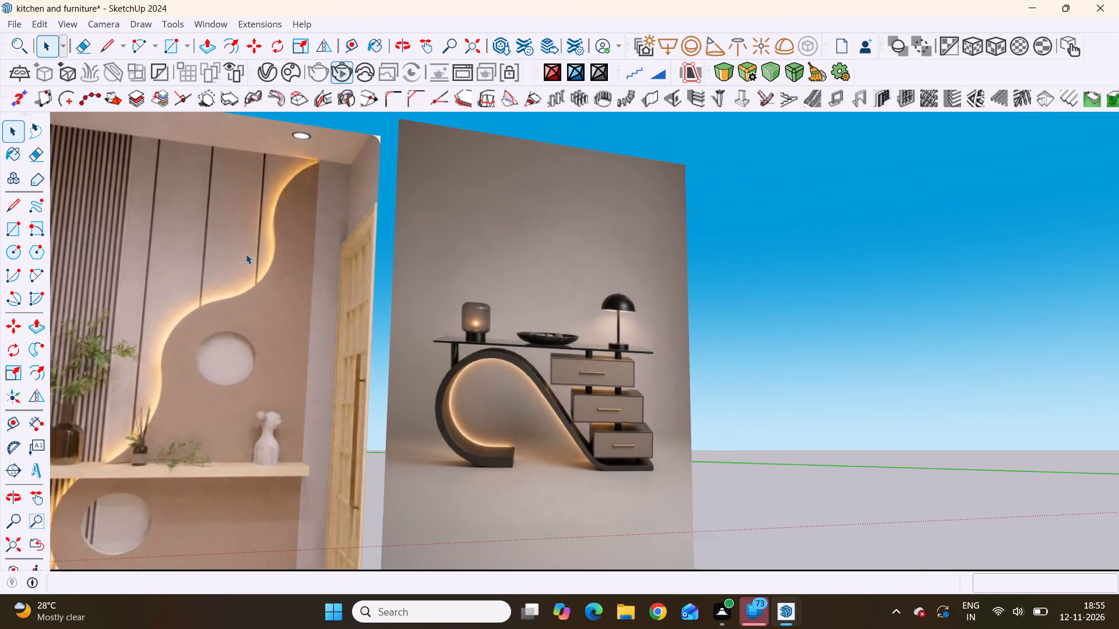
pyautogui.scroll(-7, 246, 254)
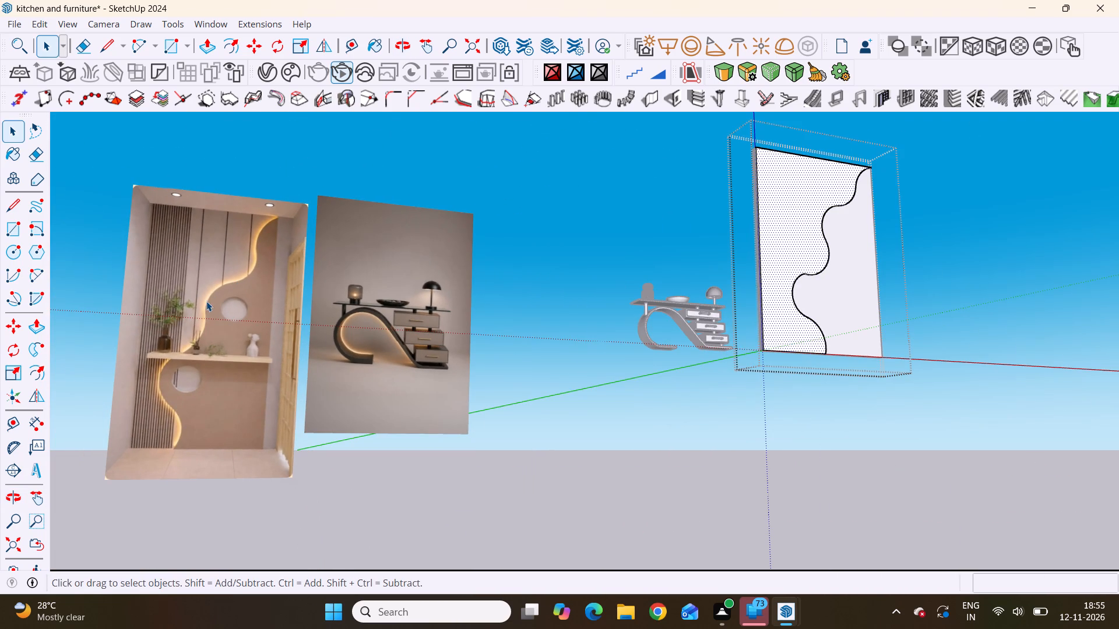
pyautogui.moveTo(215, 275); pyautogui.dragTo(209, 329, button='middle')
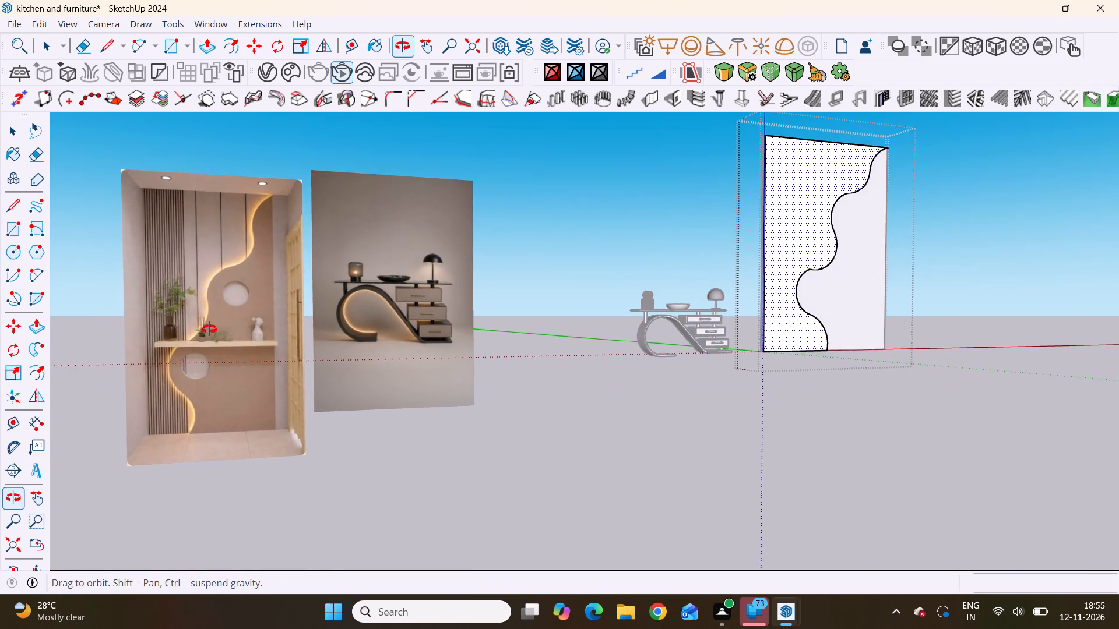
pyautogui.moveTo(209, 329); pyautogui.dragTo(200, 299, button='middle')
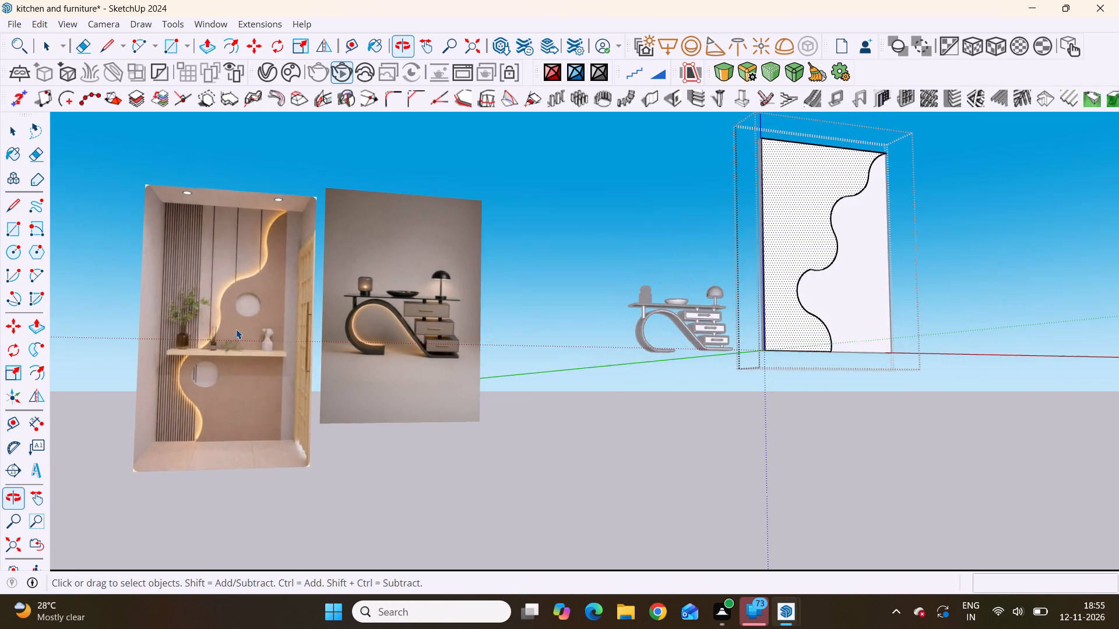
pyautogui.scroll(3, 819, 285)
pyautogui.scroll(-12, 822, 285)
pyautogui.moveTo(944, 243); pyautogui.dragTo(928, 292, button='middle')
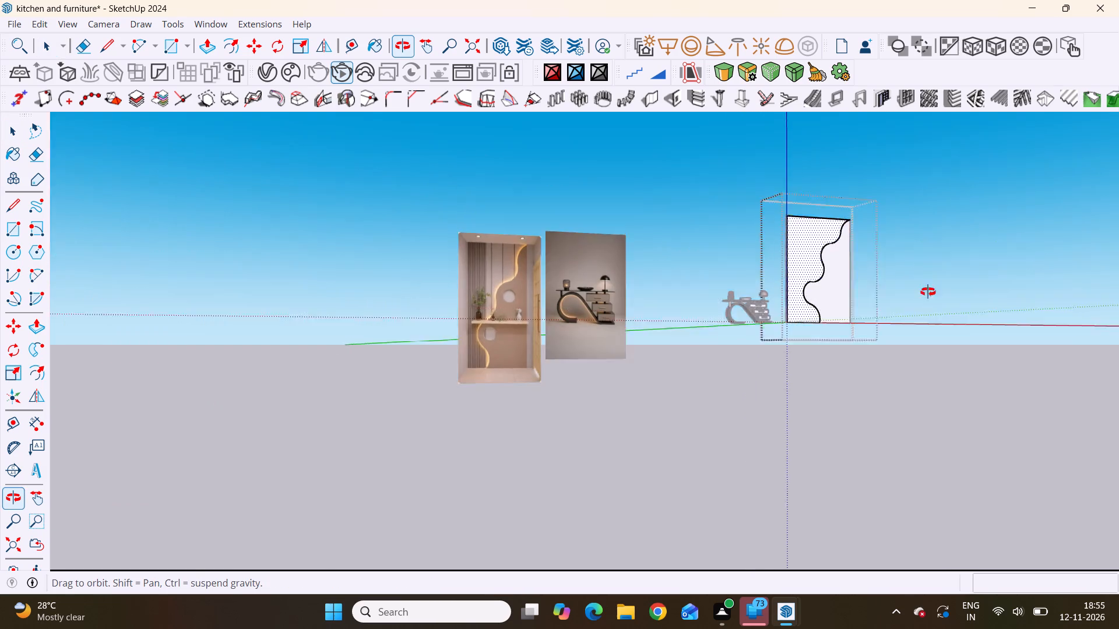
pyautogui.moveTo(928, 292); pyautogui.dragTo(805, 356, button='middle')
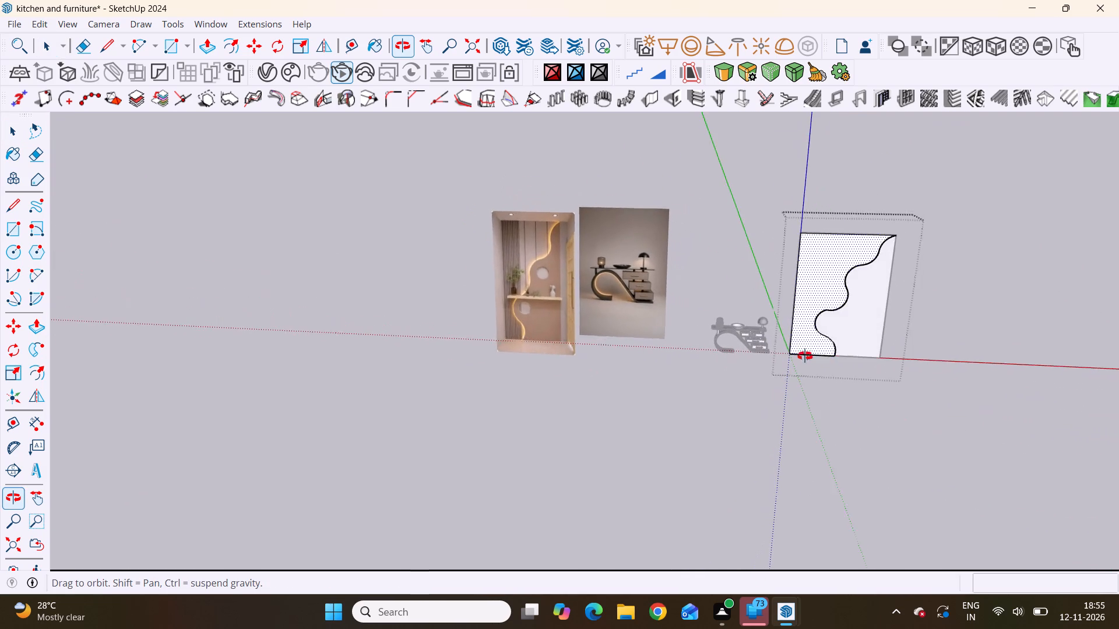
pyautogui.moveTo(805, 356); pyautogui.dragTo(808, 356, button='middle')
# Undo the grouping of the slatted-side area so both wavy-edged areas are plain faces in the wall panel again.
pyautogui.scroll(6, 814, 269)
pyautogui.middleClick(815, 269)
pyautogui.scroll(3, 815, 269)
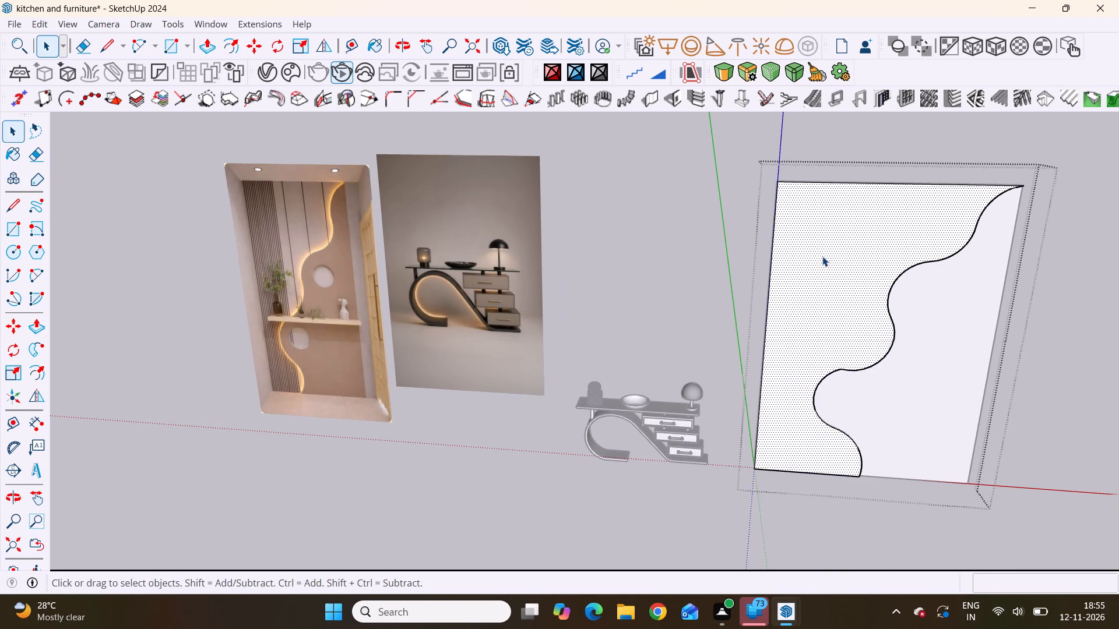
pyautogui.press('space')
pyautogui.hotkey('ctrl', 'z')
pyautogui.hotkey('ctrl', 'z')
pyautogui.hotkey('ctrl', 'z')
pyautogui.hotkey('ctrl', 'z')
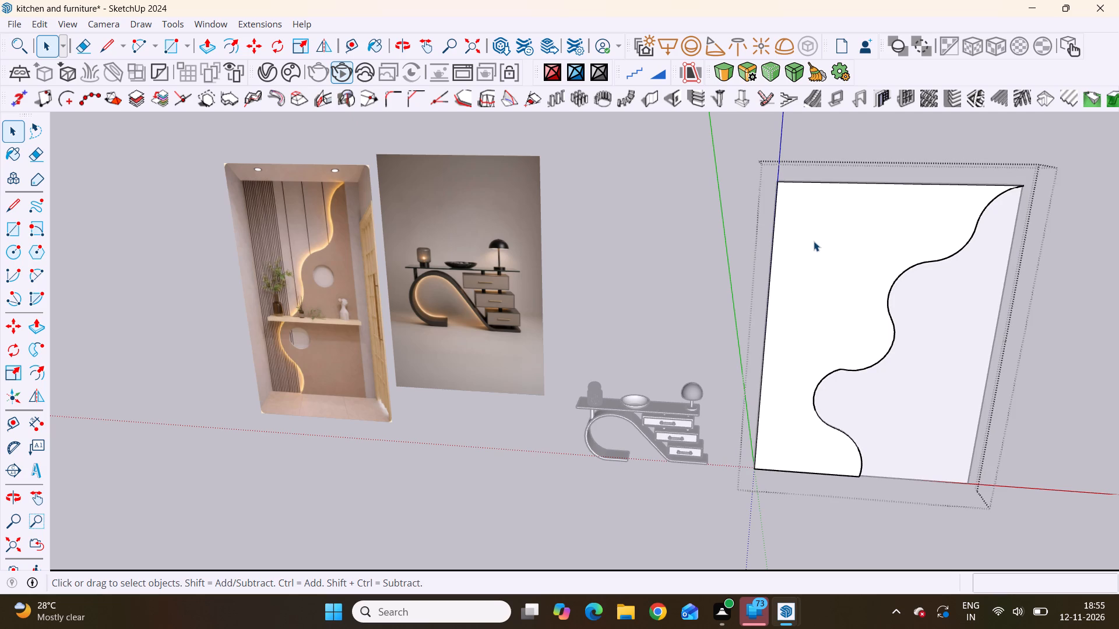
pyautogui.hotkey('ctrl', 'z')
pyautogui.hotkey('ctrl', 'z')
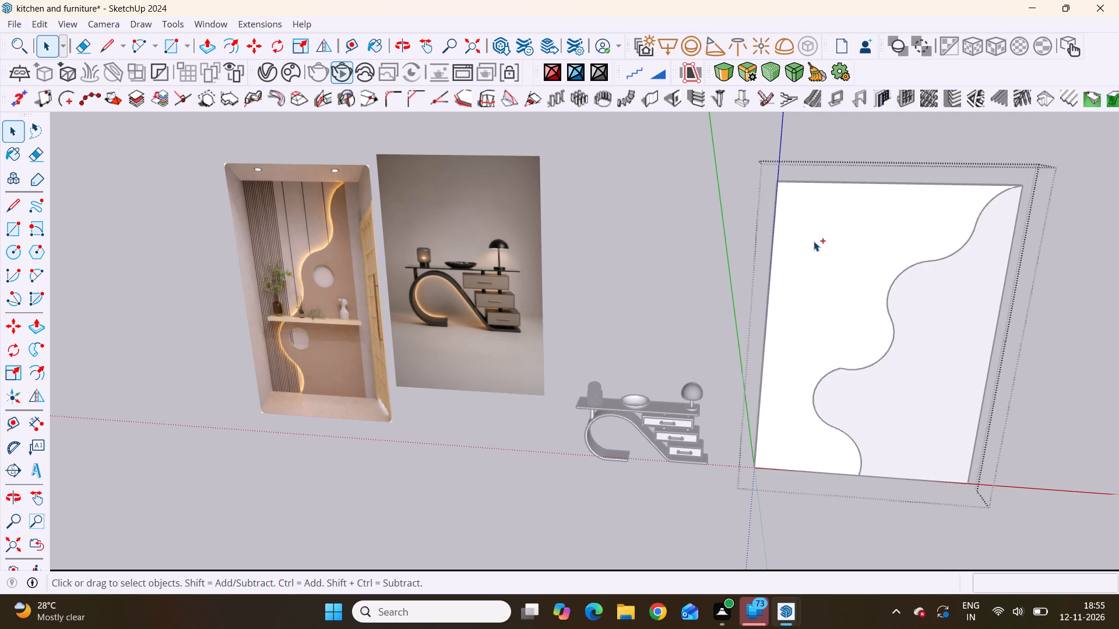
pyautogui.hotkey('ctrl', 'z')
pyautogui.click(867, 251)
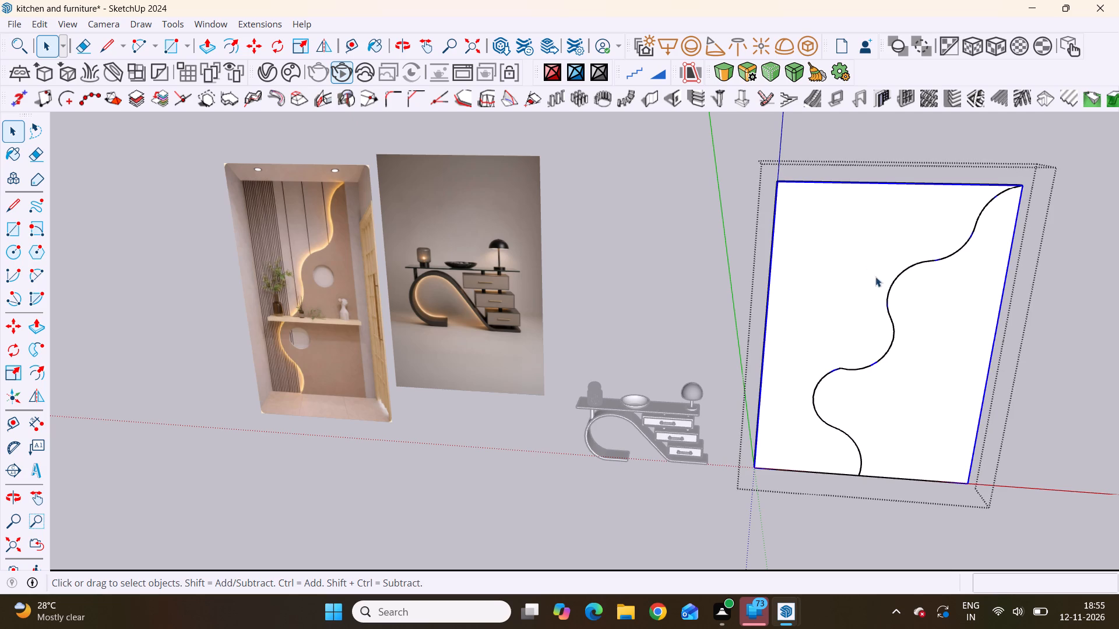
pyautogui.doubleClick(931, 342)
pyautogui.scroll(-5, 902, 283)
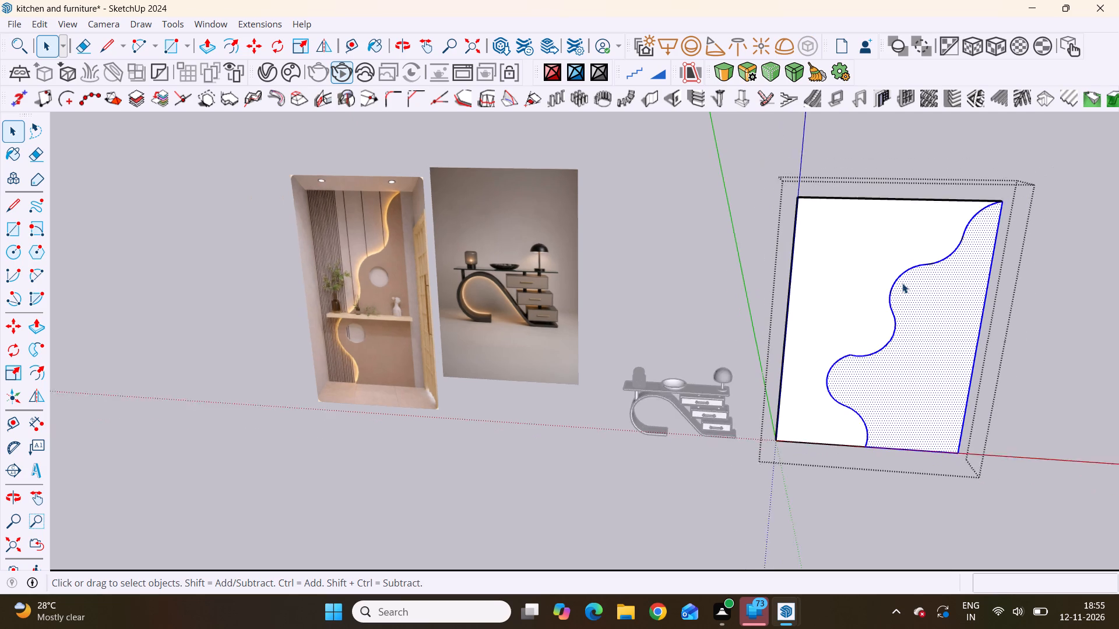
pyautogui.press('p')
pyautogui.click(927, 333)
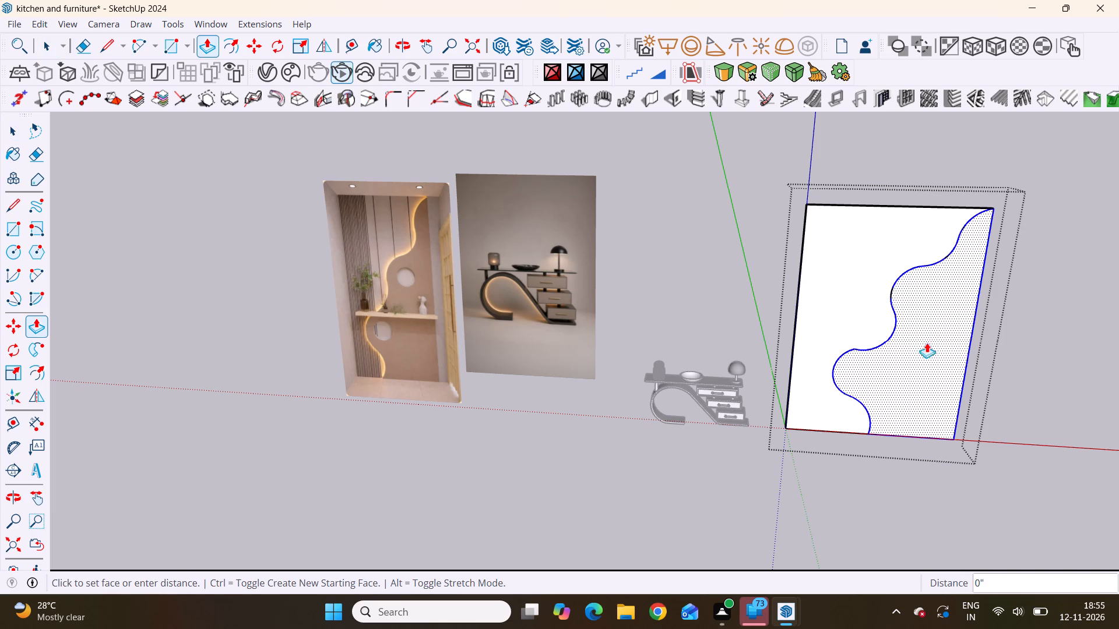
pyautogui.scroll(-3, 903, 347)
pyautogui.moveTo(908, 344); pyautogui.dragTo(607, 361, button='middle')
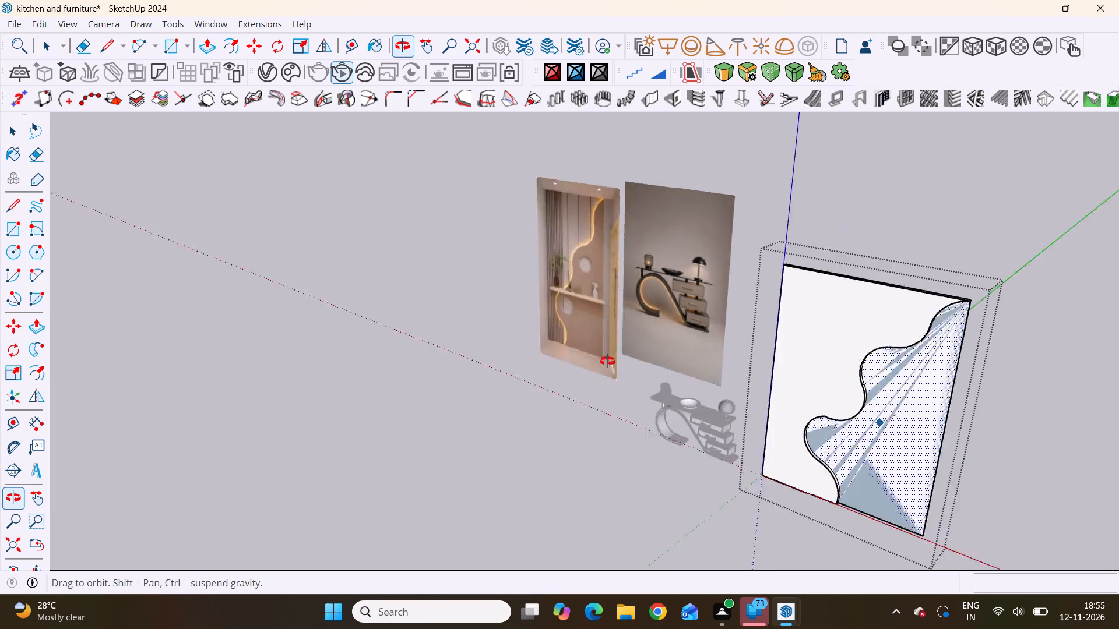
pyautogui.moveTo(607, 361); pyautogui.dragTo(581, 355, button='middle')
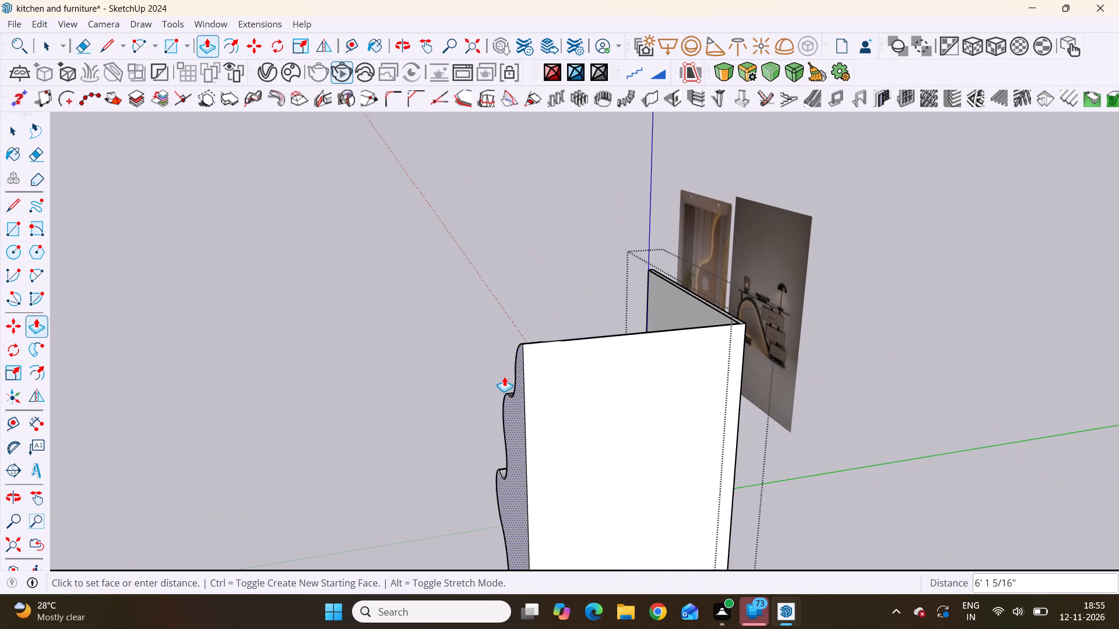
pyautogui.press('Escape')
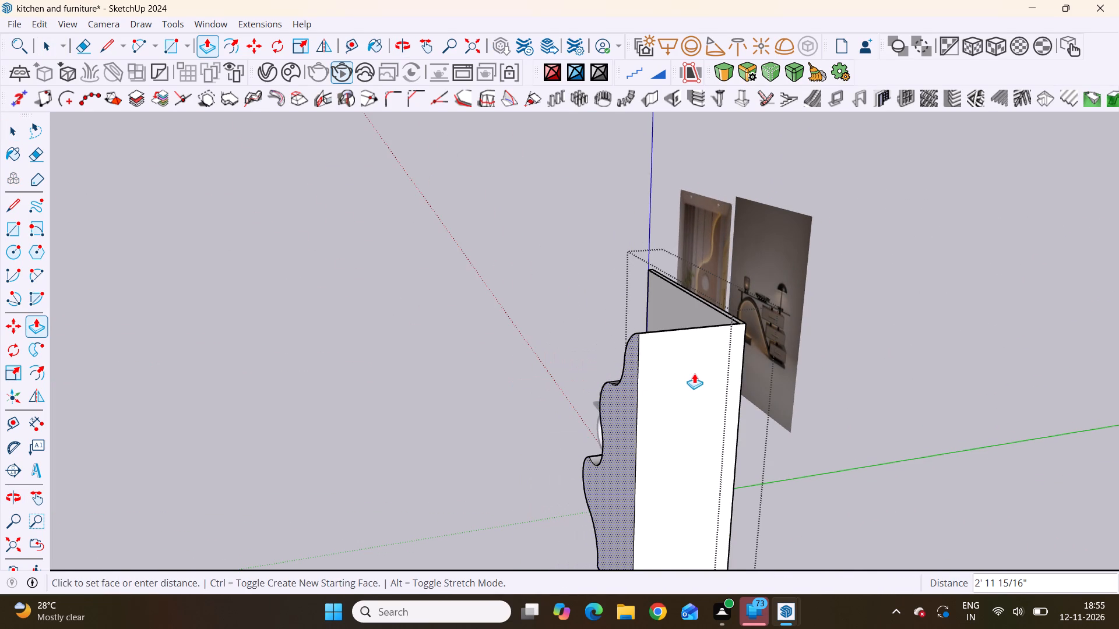
# Group the plain-side face of the wall panel together with its wavy edge and outer edges.
pyautogui.scroll(-5, 706, 390)
pyautogui.moveTo(716, 395); pyautogui.dragTo(898, 413, button='middle')
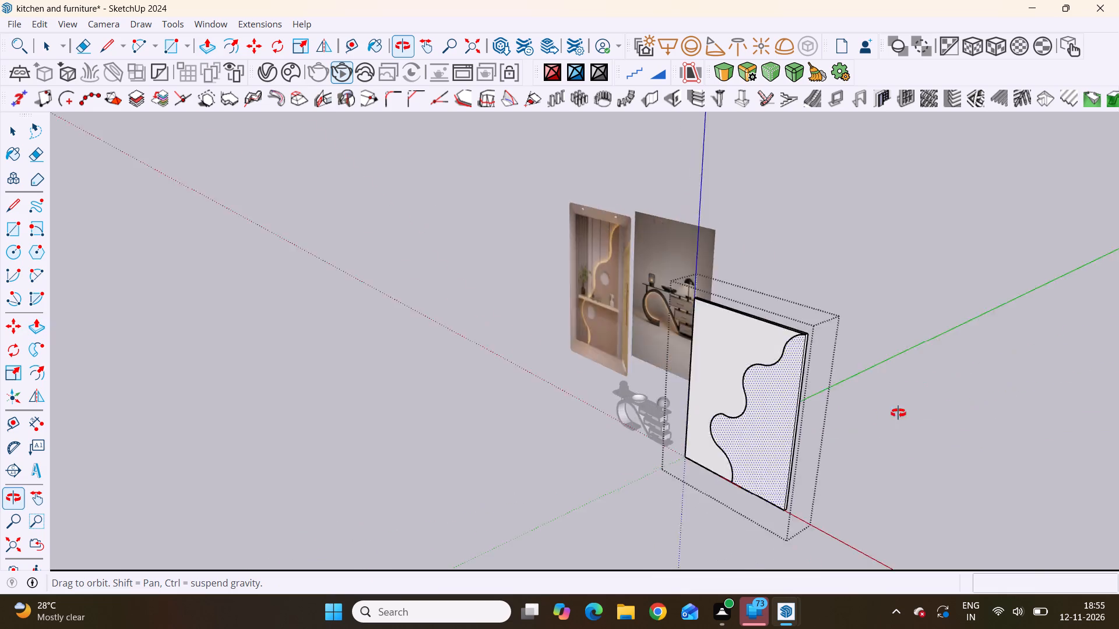
pyautogui.moveTo(898, 413); pyautogui.dragTo(998, 327, button='middle')
pyautogui.press('space')
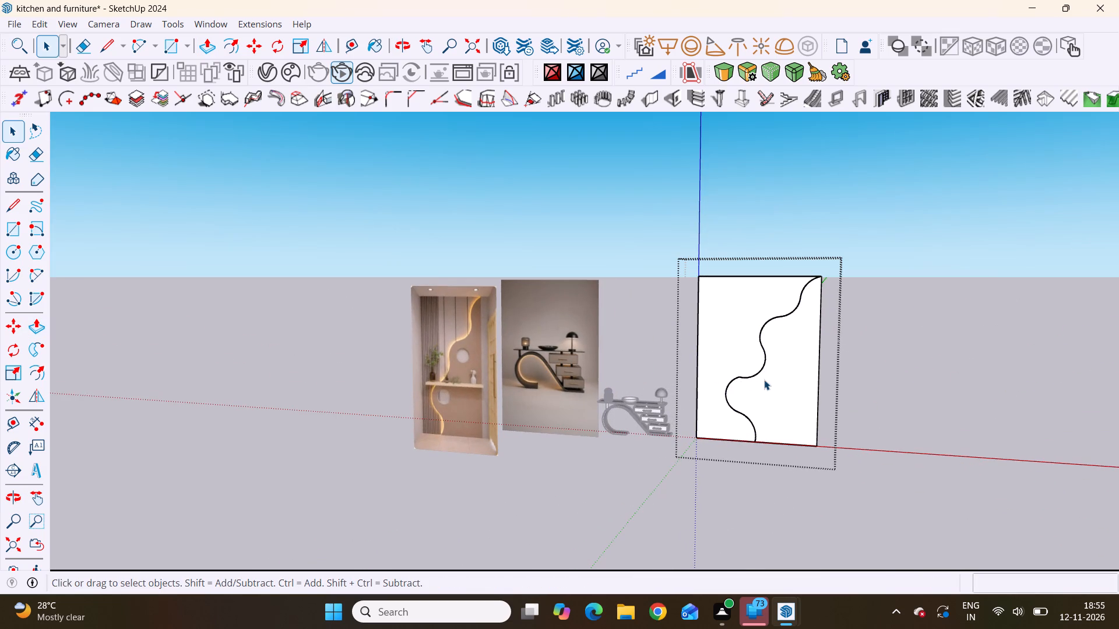
pyautogui.click(765, 380)
pyautogui.doubleClick(765, 380)
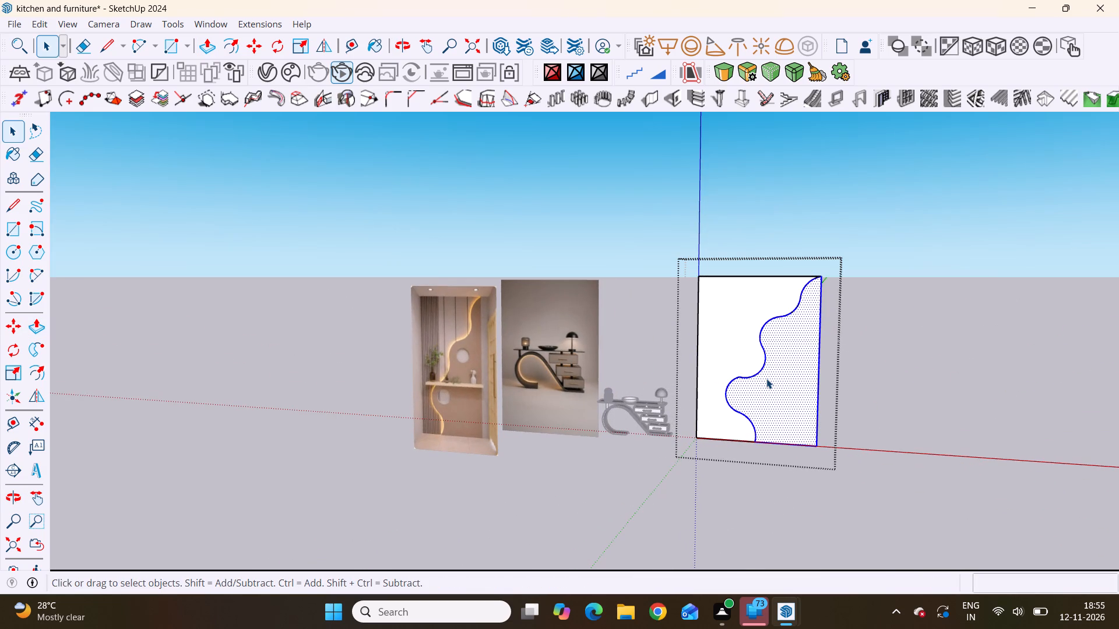
pyautogui.rightClick(766, 379)
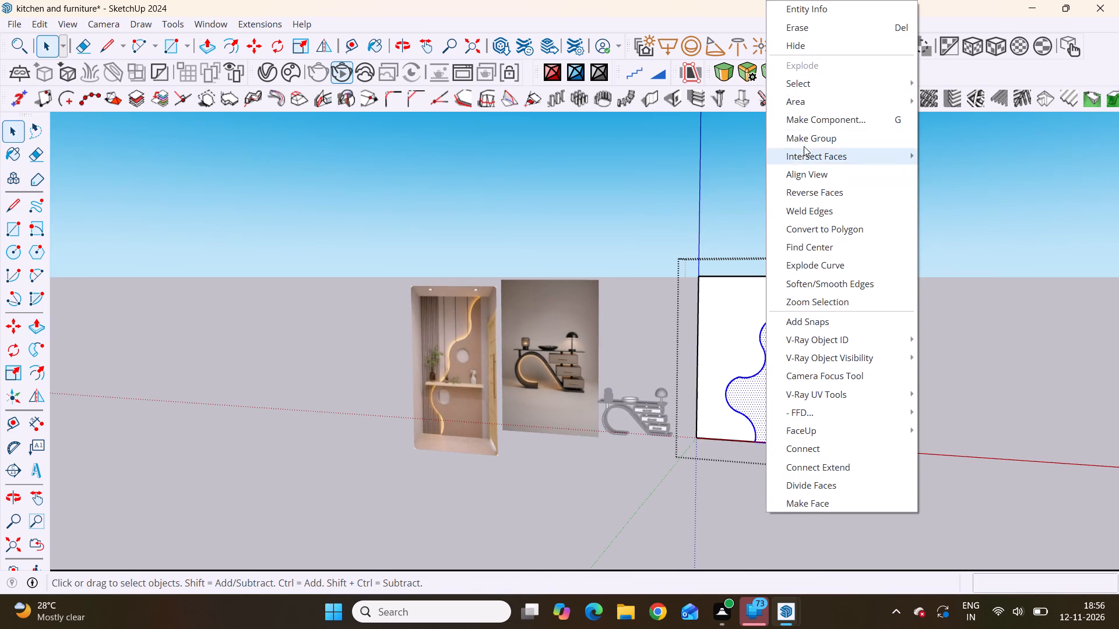
pyautogui.click(805, 144)
# Open the plain-side group and extrude its wavy-edged face outward from the front of the wall panel with Push/Pull.
pyautogui.doubleClick(790, 361)
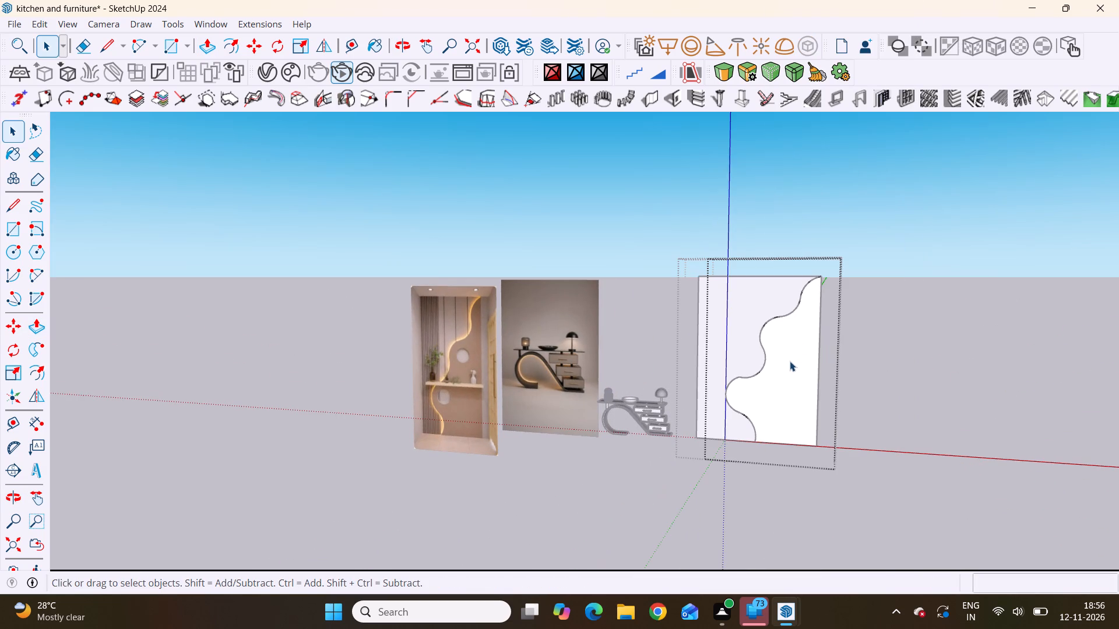
pyautogui.click(790, 361)
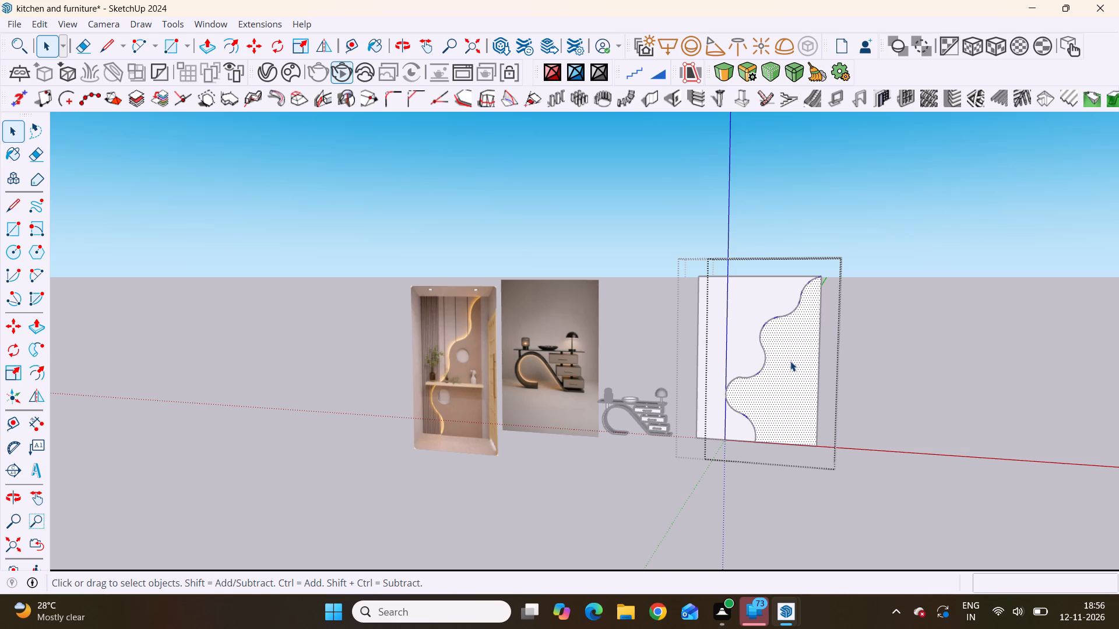
pyautogui.press('p')
pyautogui.click(791, 361)
pyautogui.scroll(-8, 777, 418)
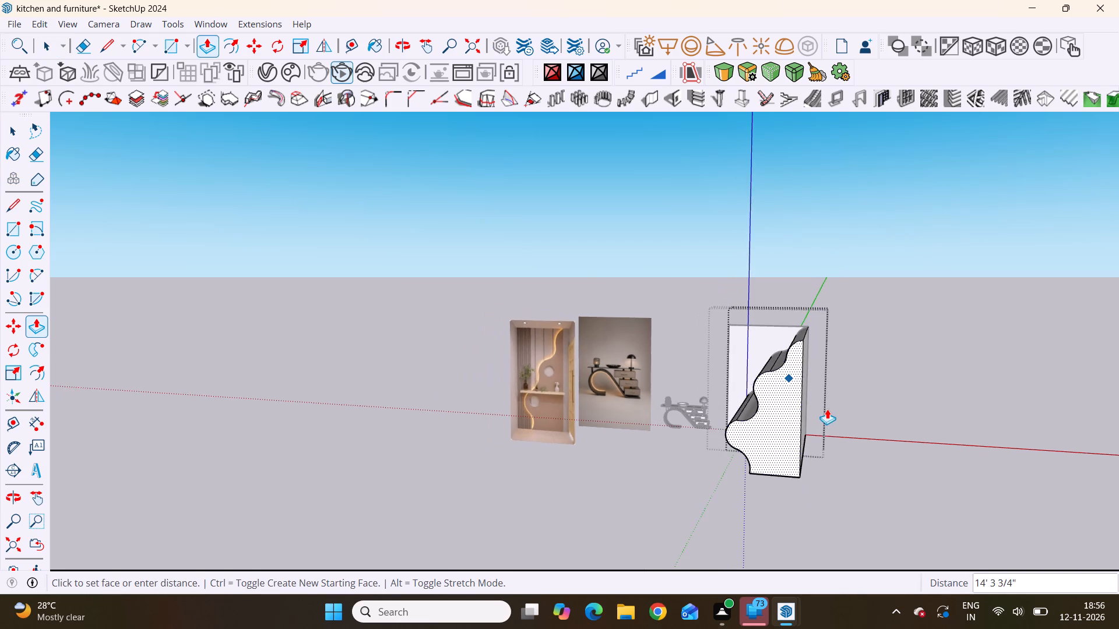
pyautogui.moveTo(828, 408); pyautogui.dragTo(618, 453, button='middle')
pyautogui.scroll(-1, 618, 453)
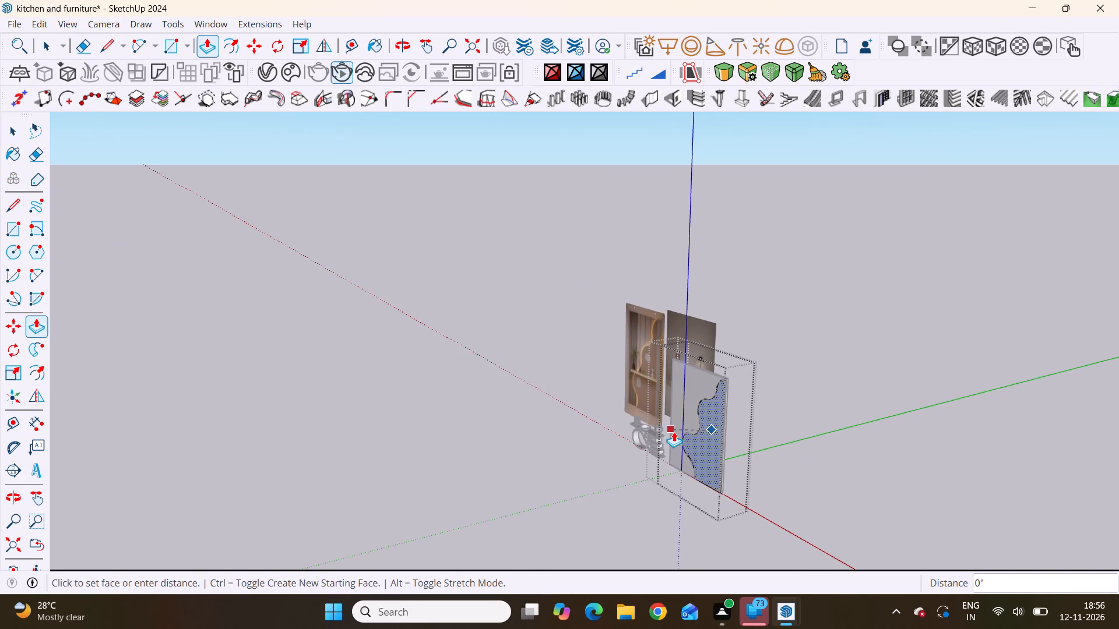
pyautogui.scroll(11, 701, 420)
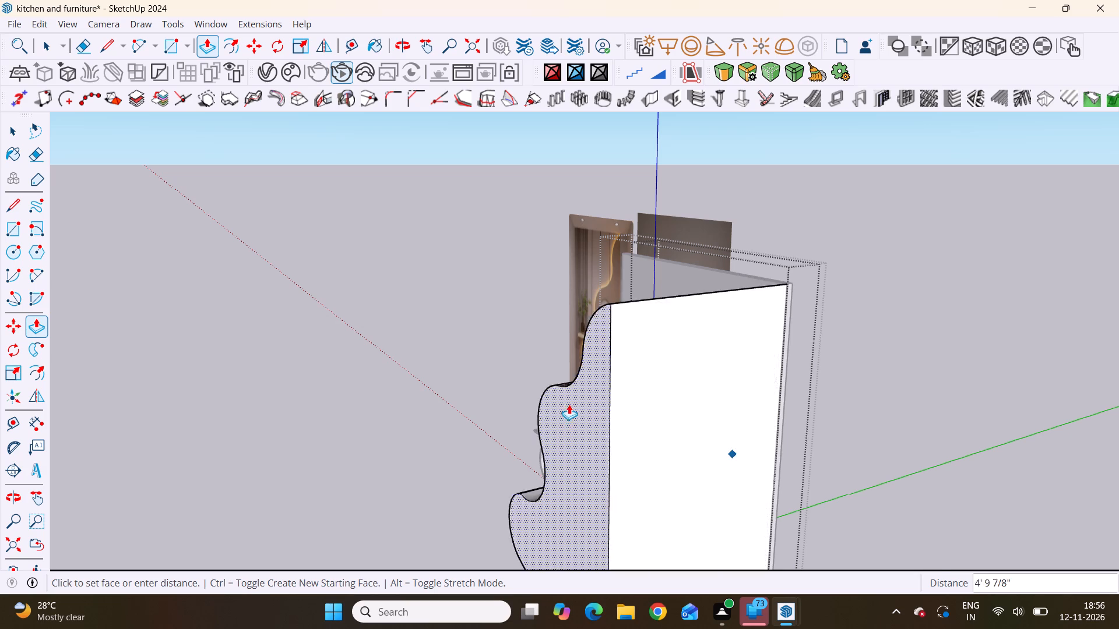
pyautogui.scroll(-6, 562, 357)
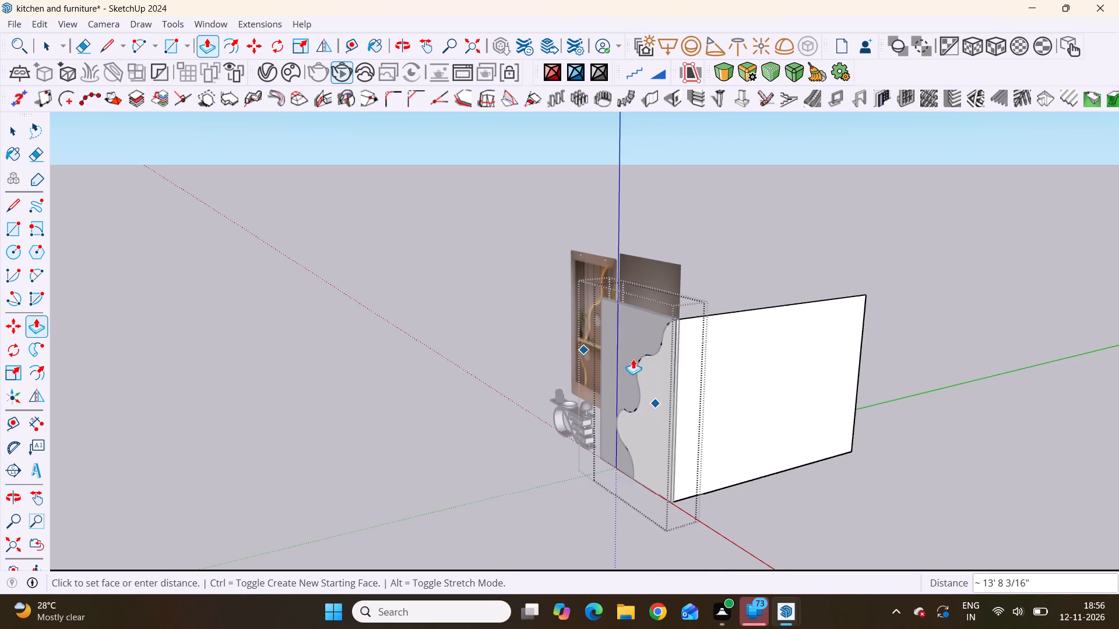
pyautogui.moveTo(663, 366); pyautogui.dragTo(586, 391, button='middle')
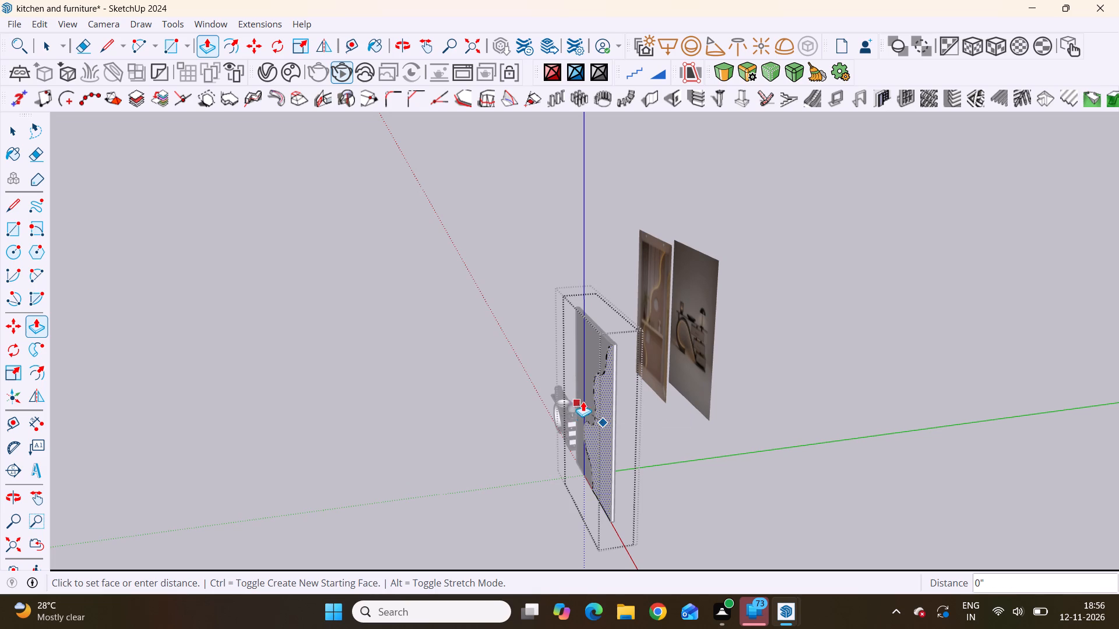
pyautogui.scroll(10, 587, 379)
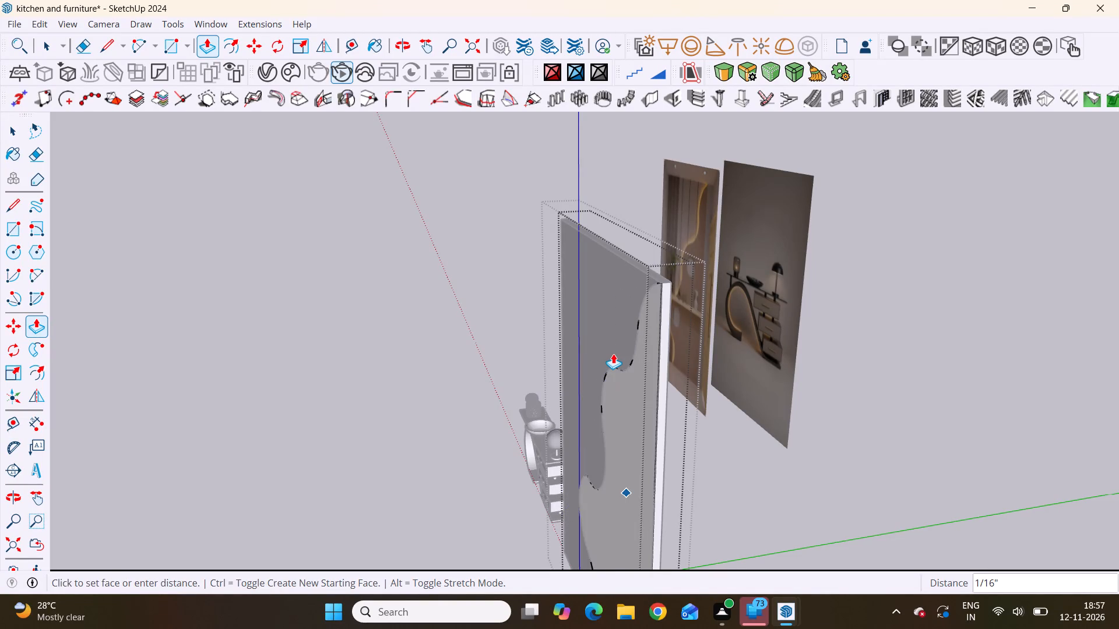
pyautogui.scroll(-4, 613, 354)
pyautogui.scroll(11, 593, 387)
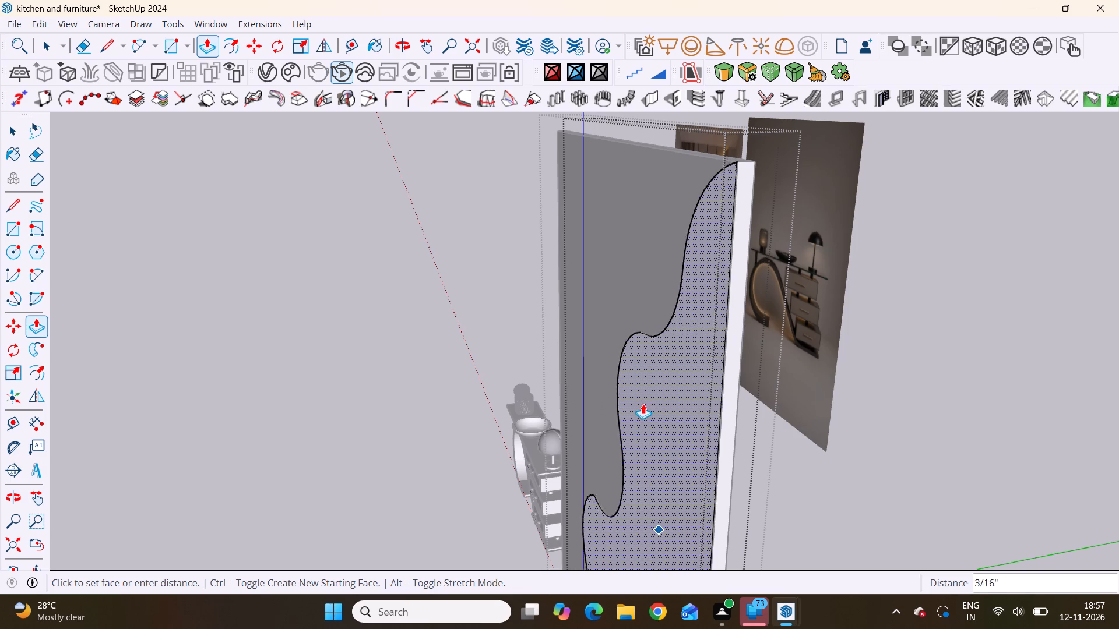
pyautogui.scroll(-5, 644, 404)
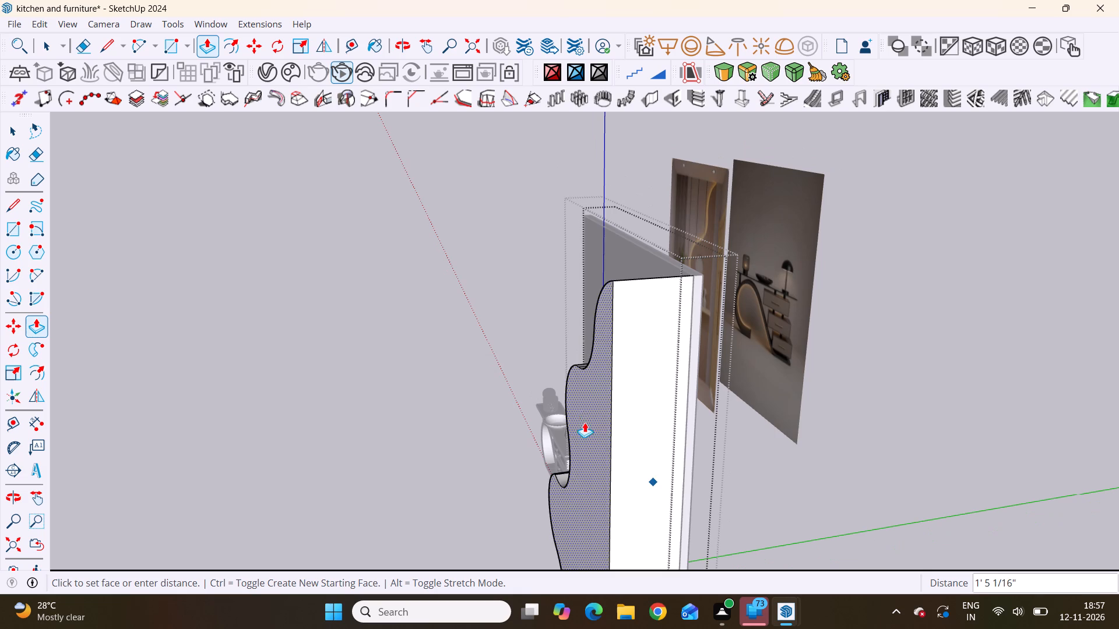
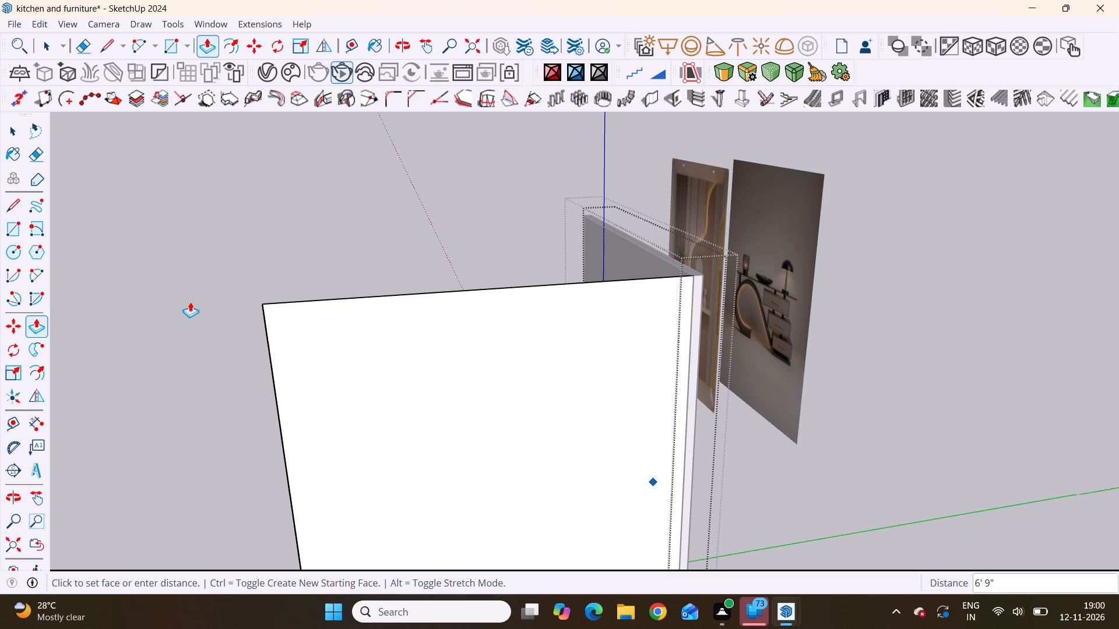
# Push/Pull the wavy-edged front panel's face to a distance of 1".
pyautogui.scroll(-18, 134, 351)
pyautogui.scroll(8, 434, 398)
pyautogui.moveTo(463, 364); pyautogui.dragTo(513, 539, button='middle')
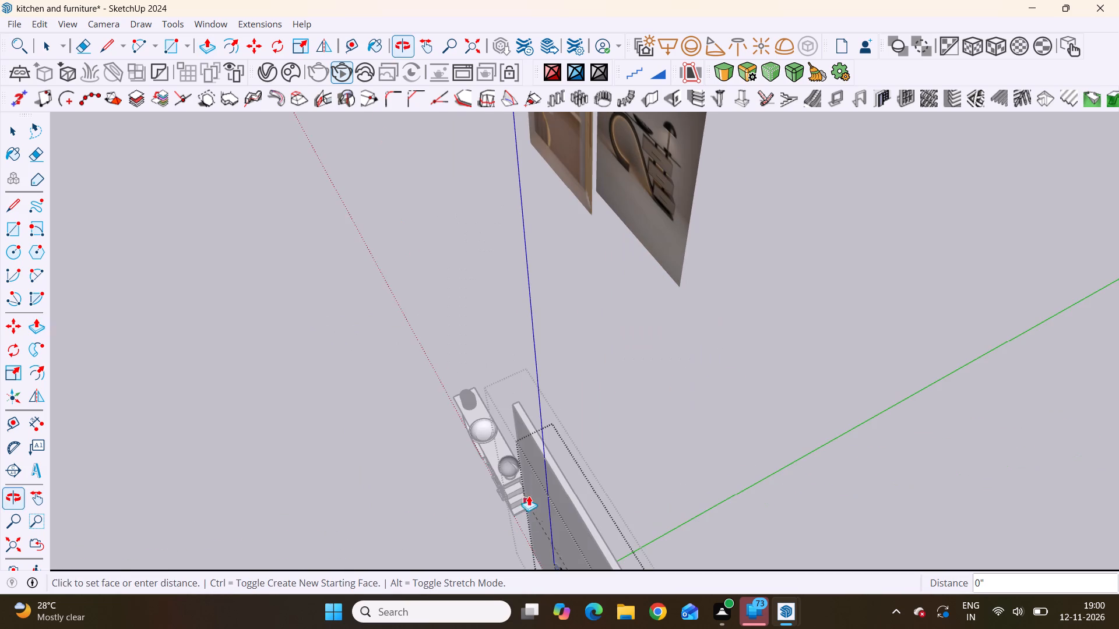
pyautogui.scroll(-13, 498, 393)
pyautogui.scroll(17, 516, 465)
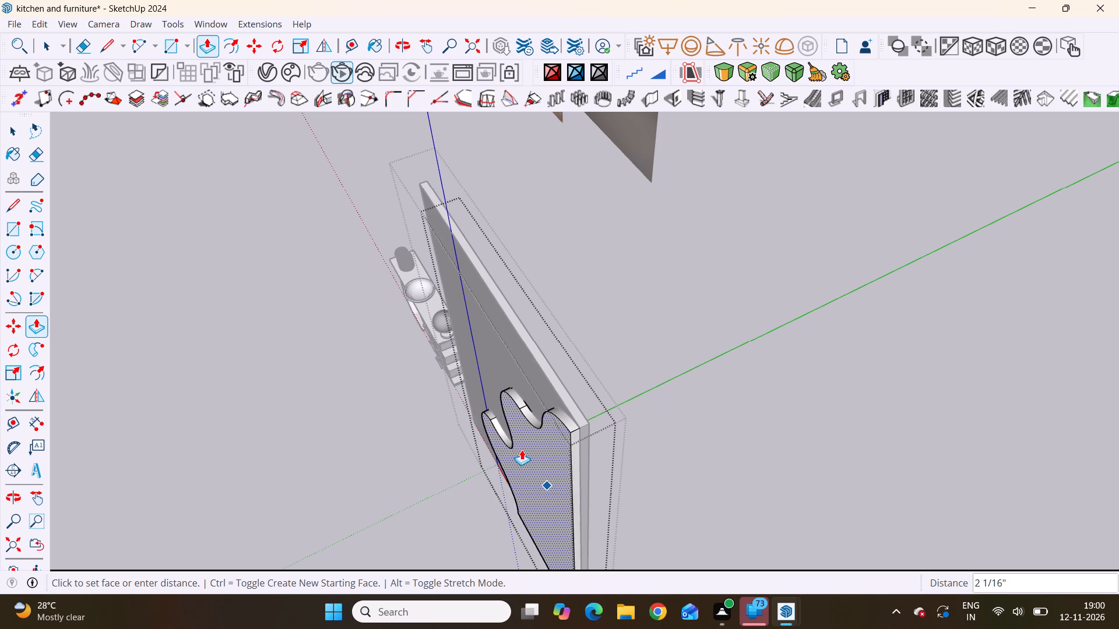
pyautogui.click(526, 451)
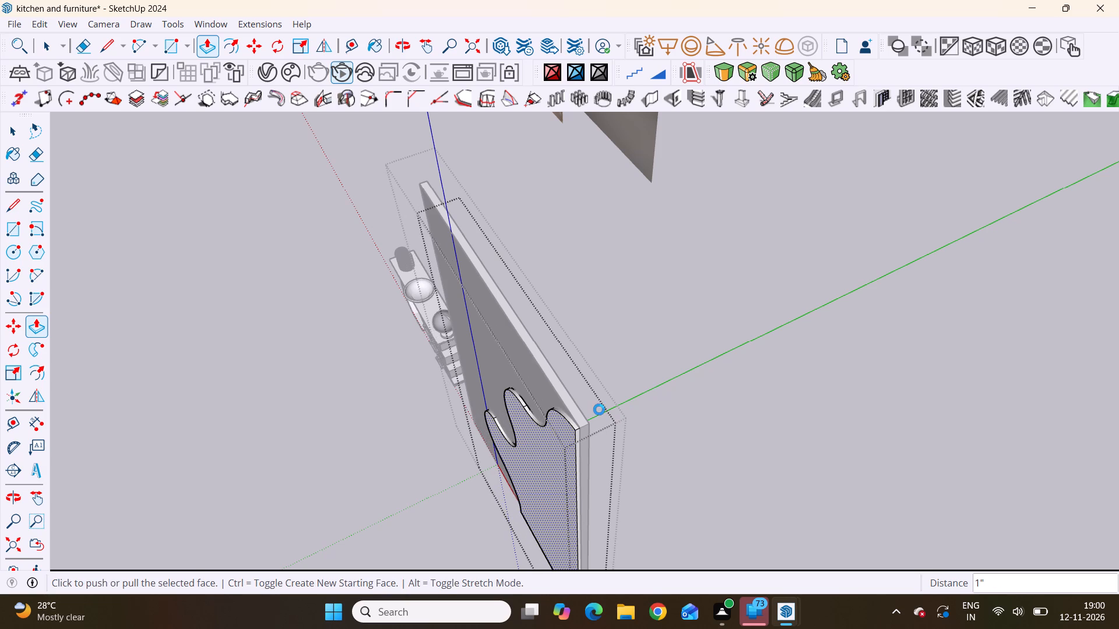
pyautogui.press('space')
pyautogui.click(663, 270)
# Open the wavy-edged front panel's group for editing at the sharp kink in the lower part of its curve.
pyautogui.scroll(-5, 553, 339)
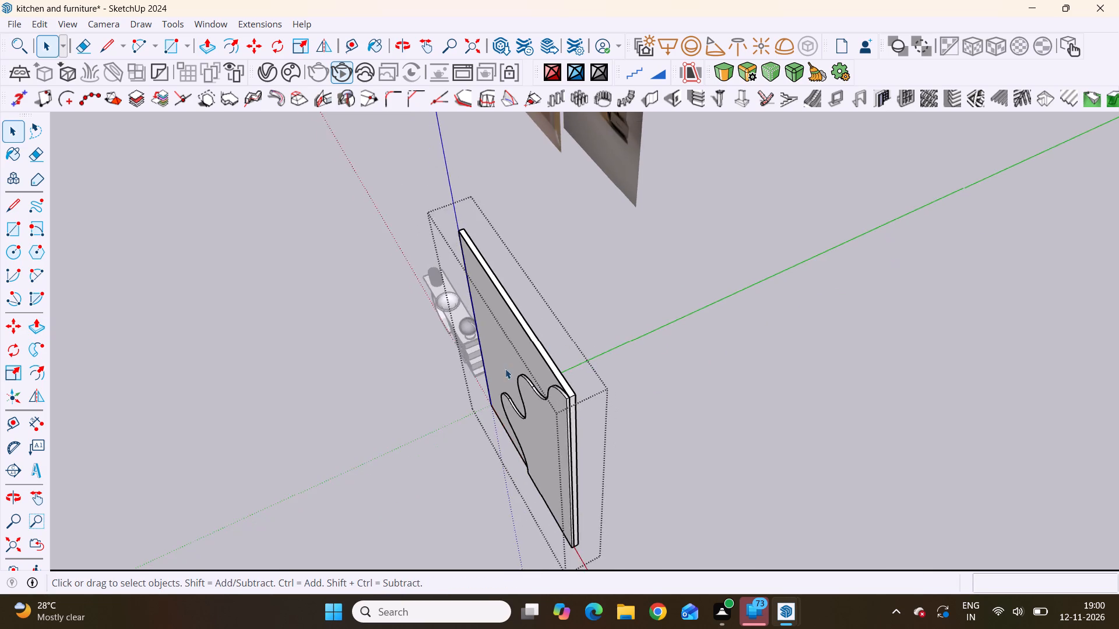
pyautogui.scroll(-4, 505, 369)
pyautogui.moveTo(510, 418); pyautogui.dragTo(917, 398, button='middle')
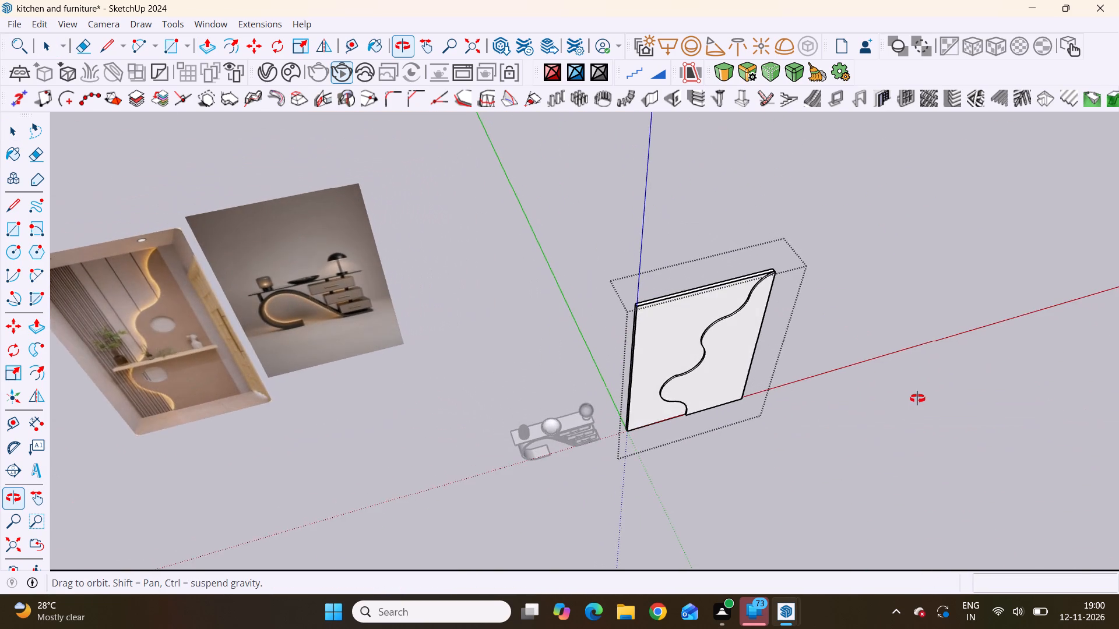
pyautogui.moveTo(917, 398); pyautogui.dragTo(760, 209, button='middle')
pyautogui.click(819, 226)
pyautogui.middleClick(631, 296)
pyautogui.moveTo(664, 303); pyautogui.dragTo(705, 318, button='middle')
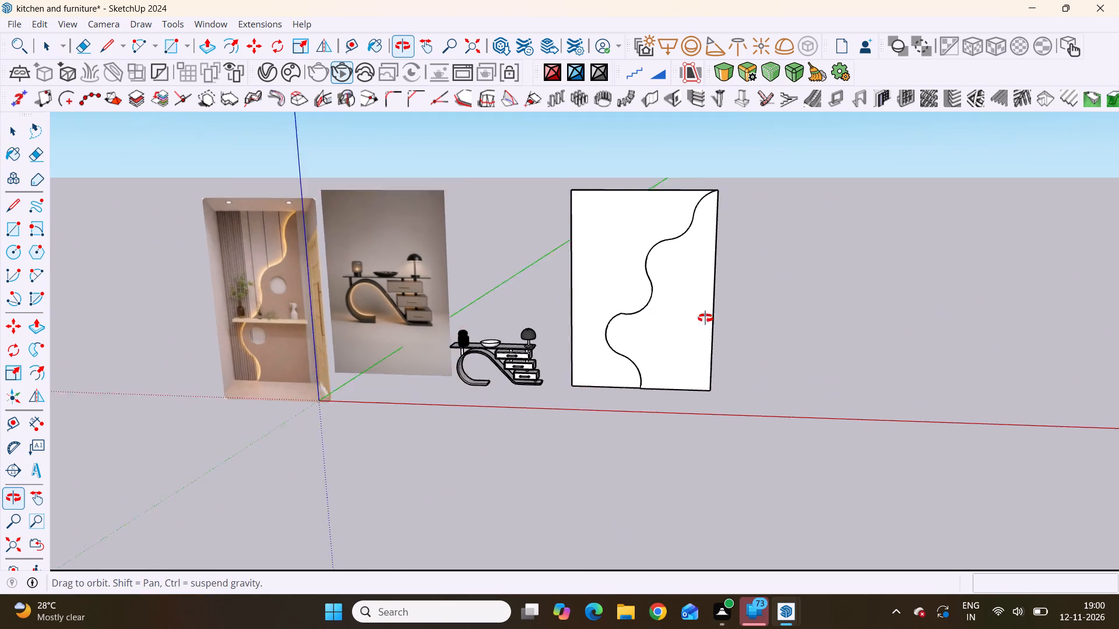
pyautogui.moveTo(705, 318); pyautogui.dragTo(895, 407, button='middle')
pyautogui.scroll(14, 662, 334)
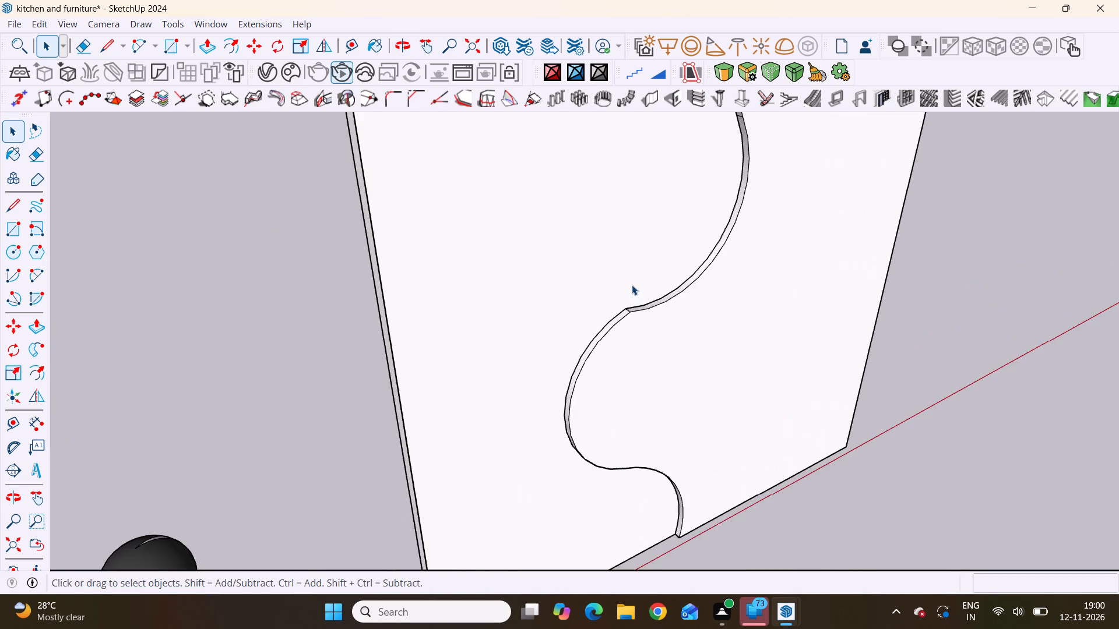
pyautogui.scroll(7, 632, 285)
pyautogui.moveTo(624, 334); pyautogui.dragTo(630, 345, button='middle')
pyautogui.middleClick(630, 345)
pyautogui.scroll(8, 630, 346)
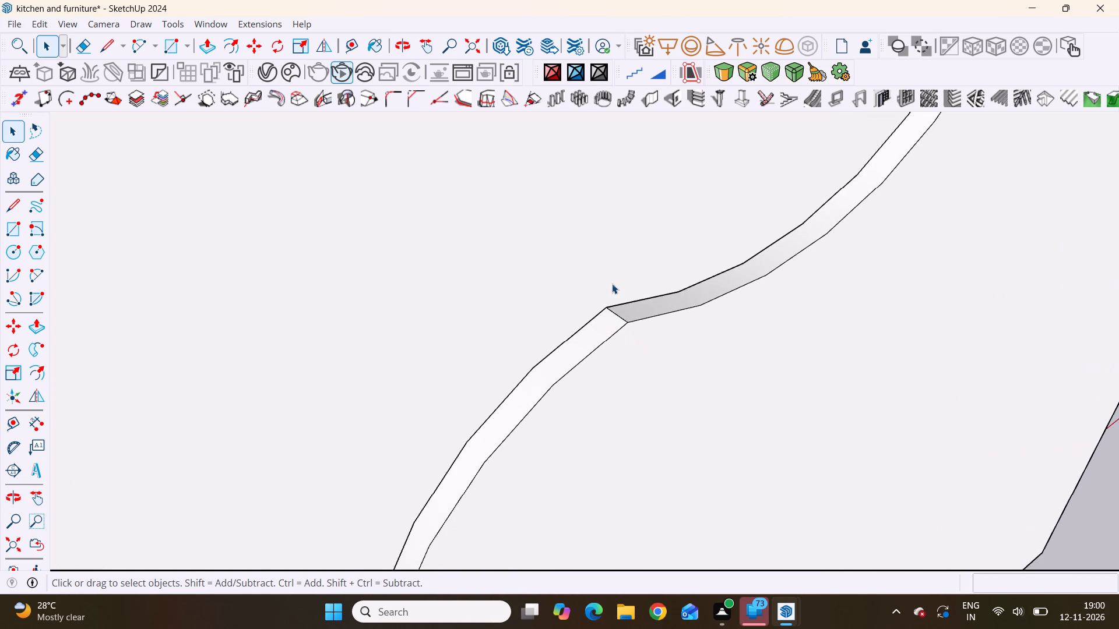
pyautogui.scroll(4, 610, 275)
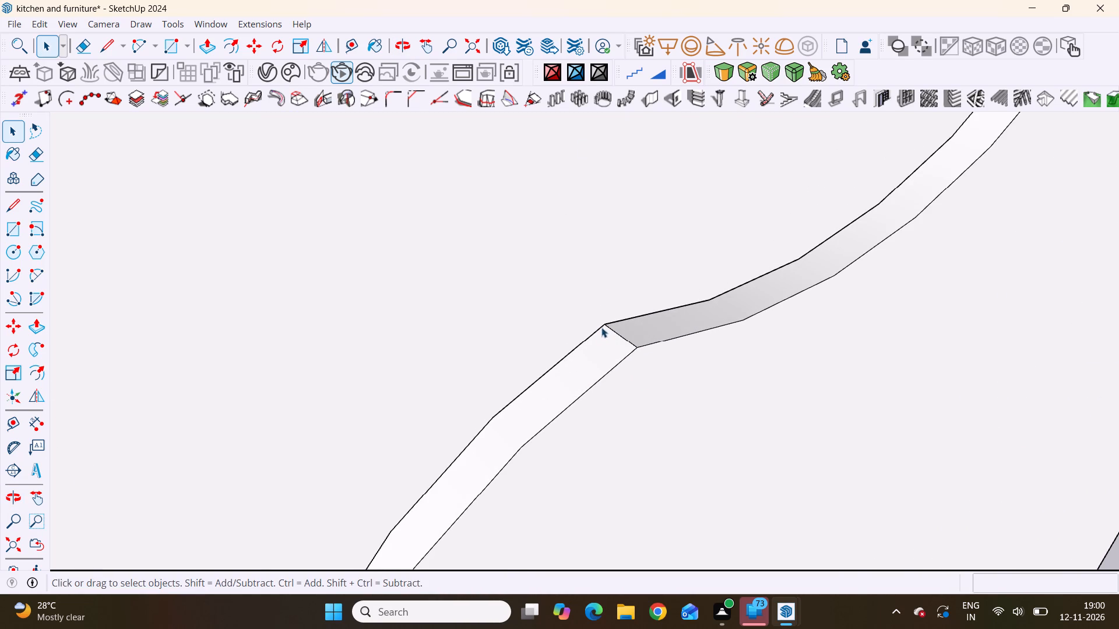
pyautogui.click(621, 335)
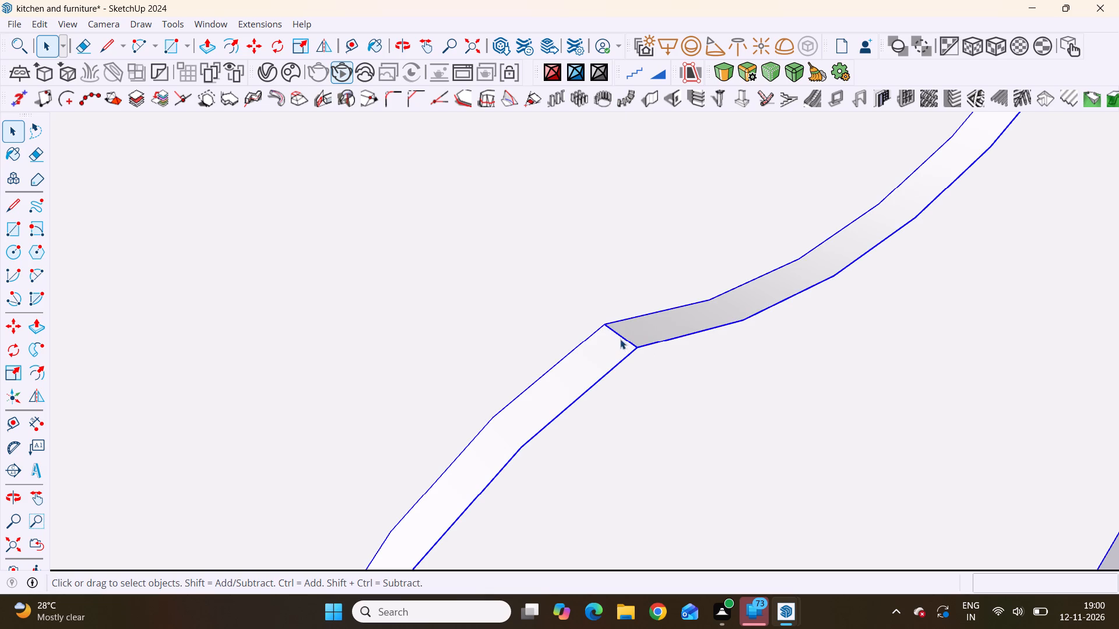
pyautogui.click(627, 335)
pyautogui.click(625, 342)
pyautogui.click(625, 341)
pyautogui.click(625, 340)
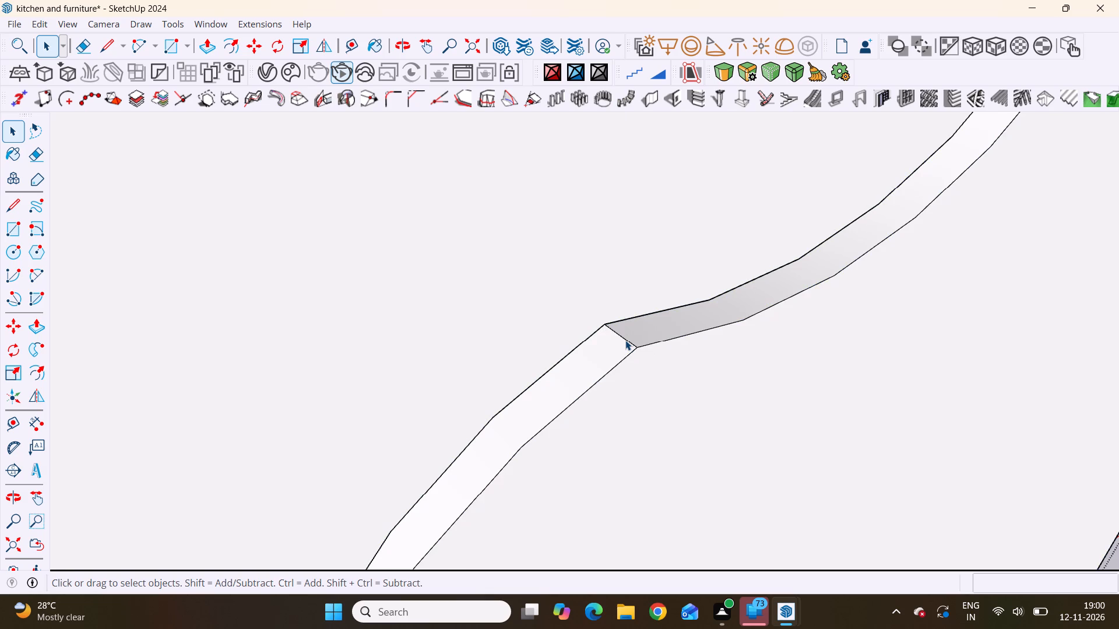
pyautogui.click(625, 340)
pyautogui.doubleClick(625, 338)
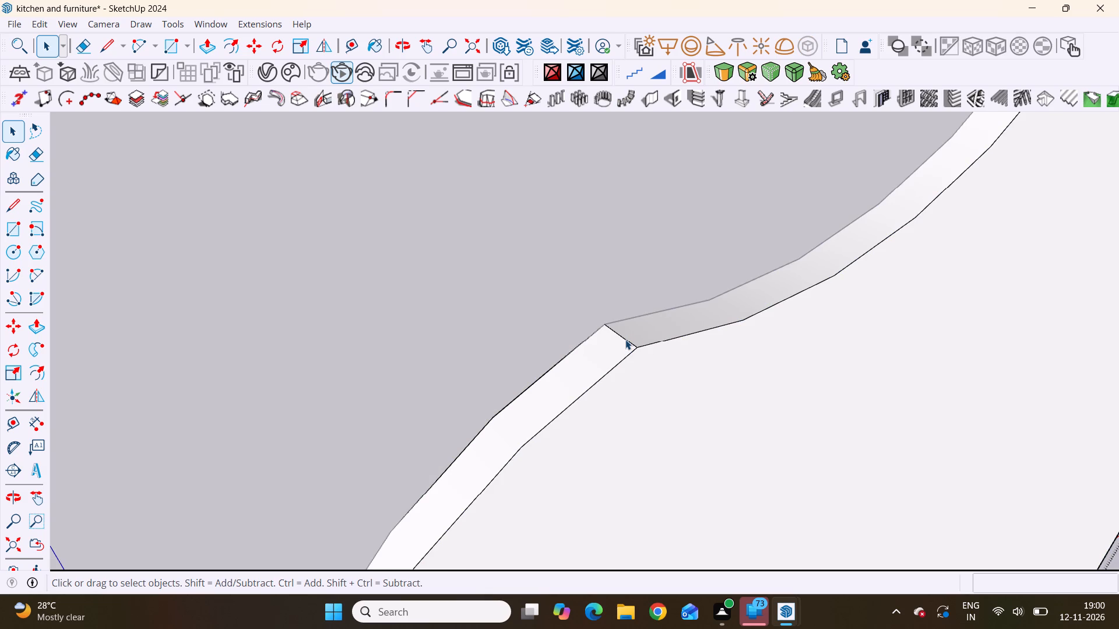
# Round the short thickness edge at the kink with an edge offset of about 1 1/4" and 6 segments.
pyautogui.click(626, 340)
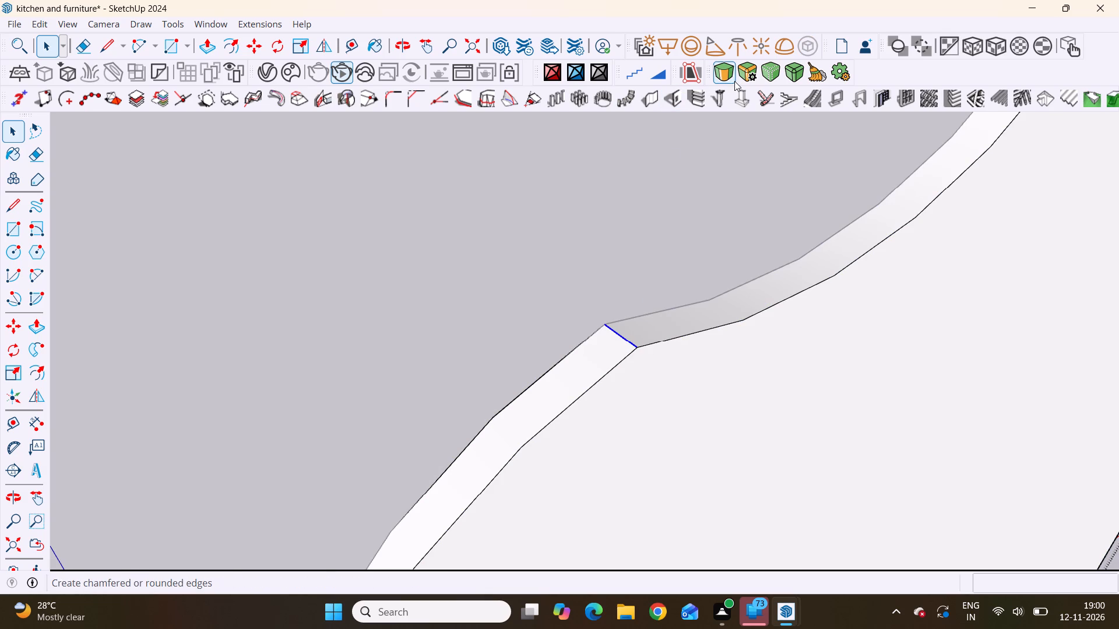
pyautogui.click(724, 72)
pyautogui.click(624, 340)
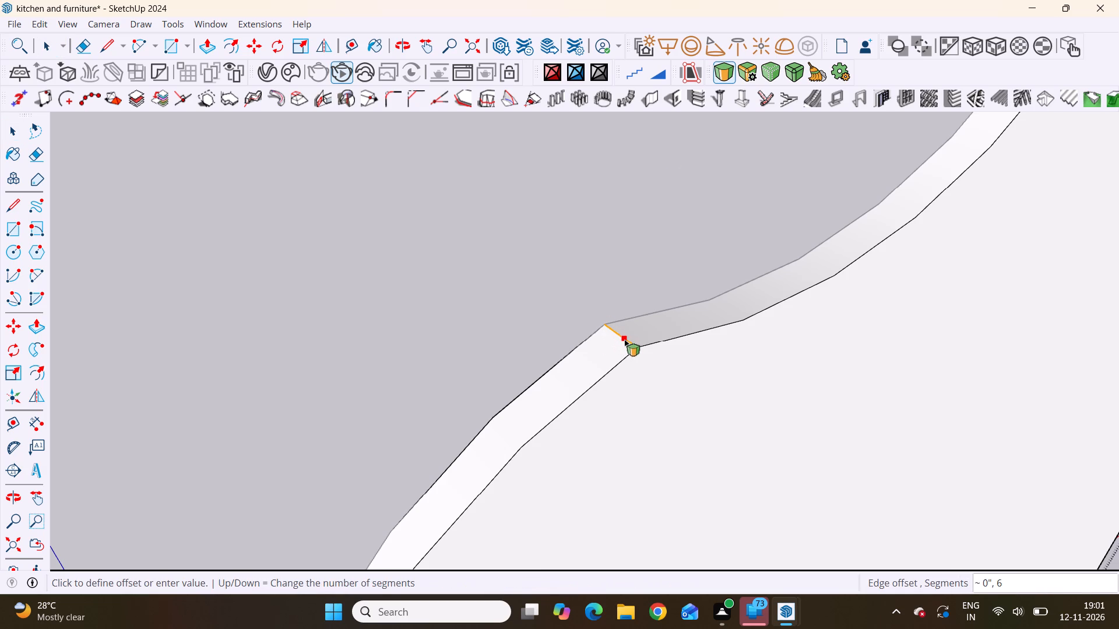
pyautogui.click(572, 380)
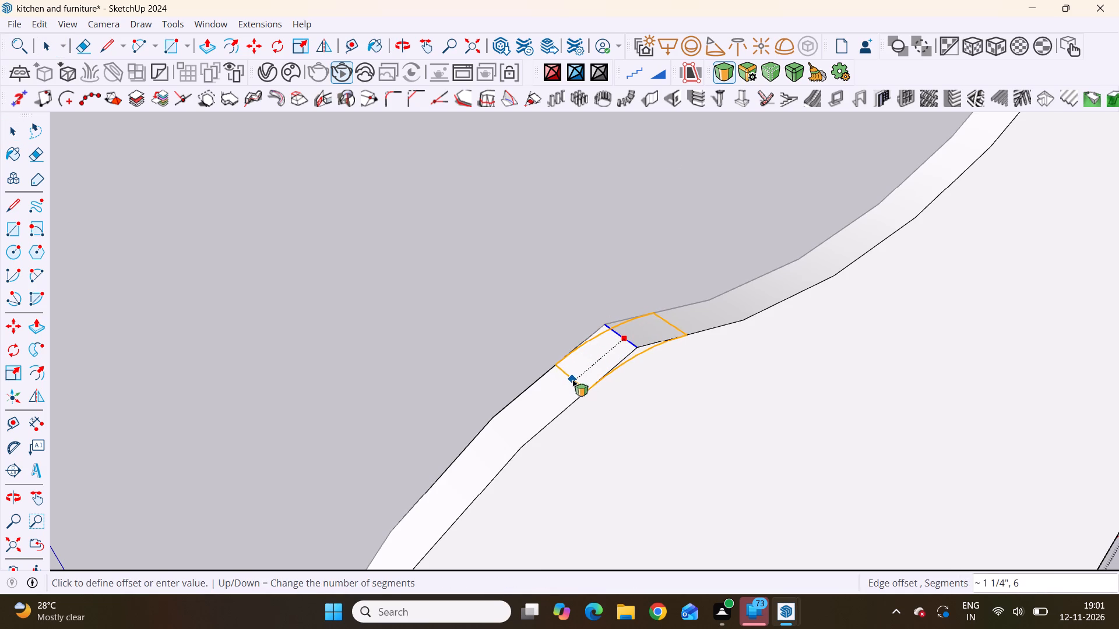
# Examine the rounded kink on the front panel's wavy edge from several angles, and leave the panel's group.
pyautogui.scroll(-20, 477, 333)
pyautogui.scroll(-2, 477, 333)
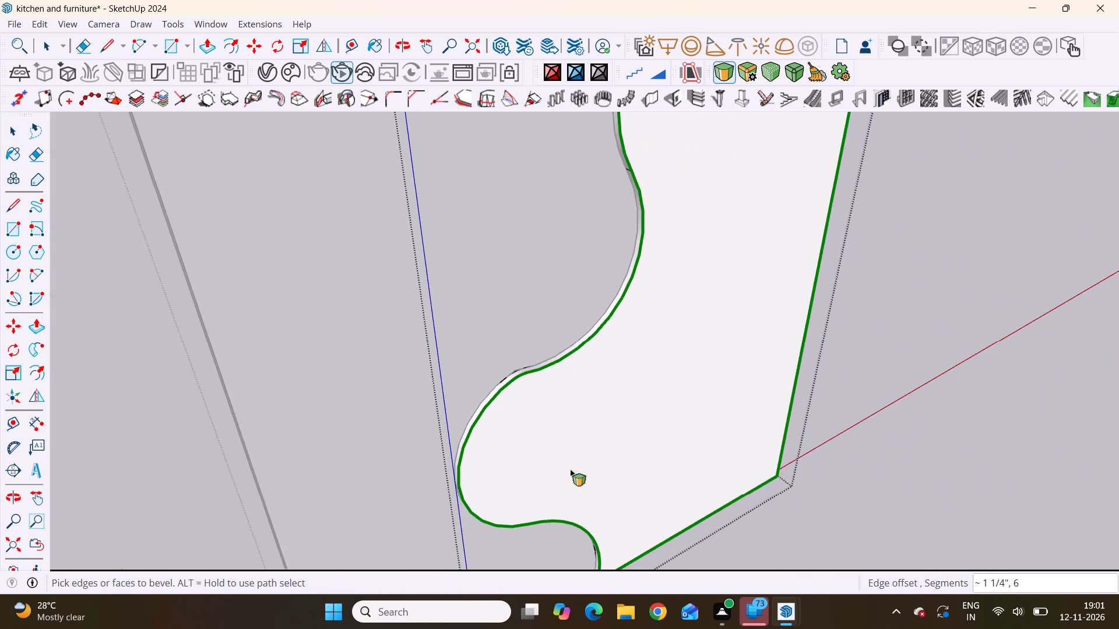
pyautogui.moveTo(515, 450); pyautogui.dragTo(500, 482, button='middle')
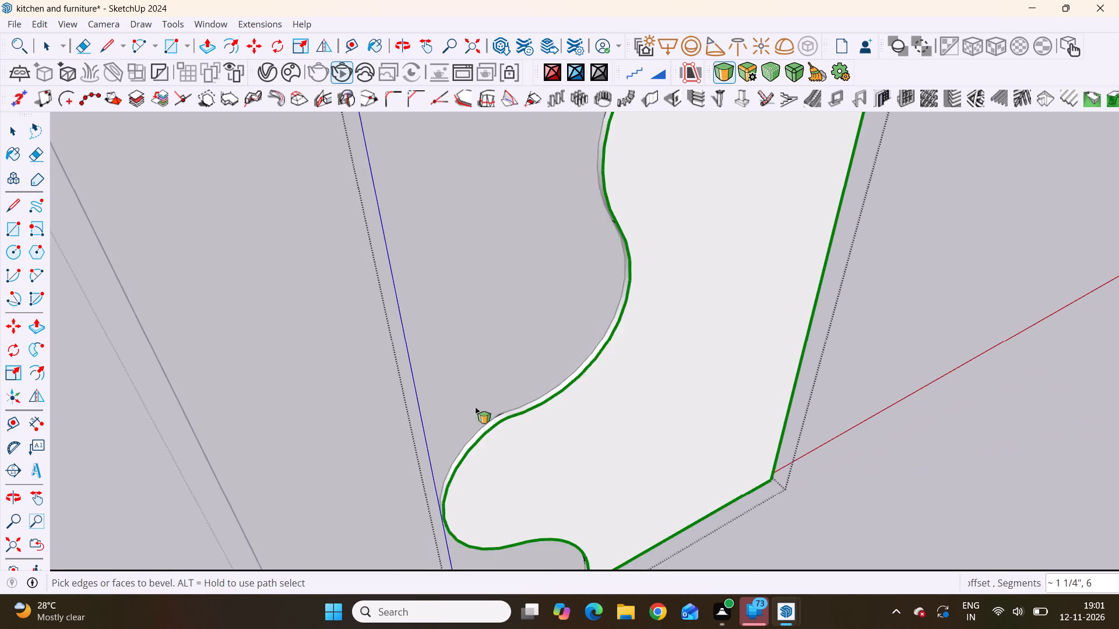
pyautogui.scroll(17, 498, 438)
pyautogui.moveTo(491, 407); pyautogui.dragTo(535, 472, button='middle')
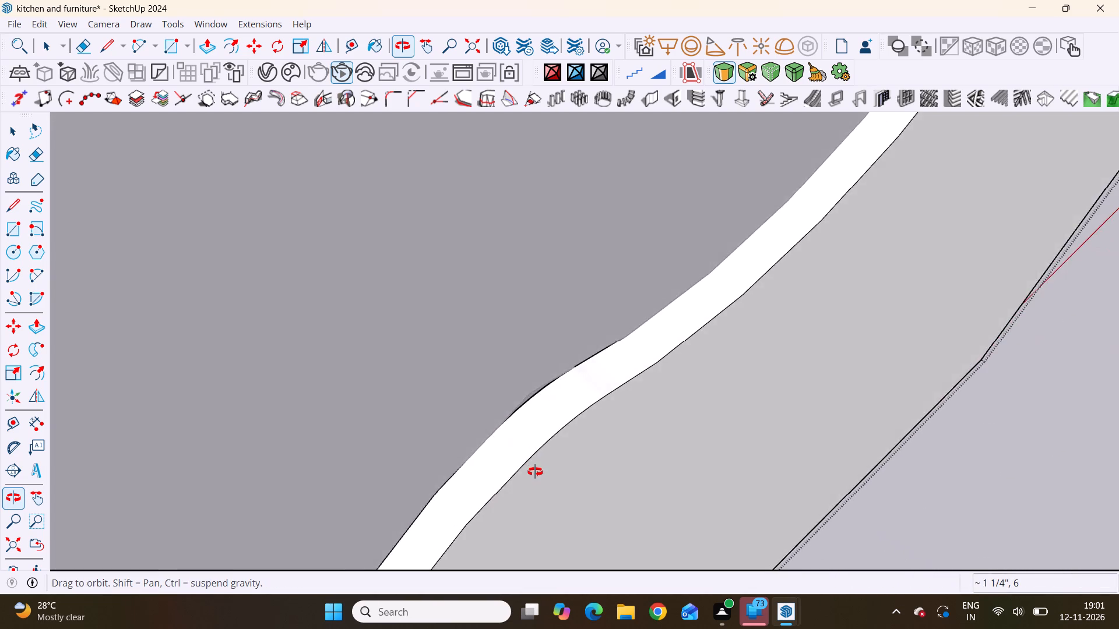
pyautogui.moveTo(535, 472); pyautogui.dragTo(394, 215, button='middle')
pyautogui.scroll(1, 395, 215)
pyautogui.scroll(-7, 402, 285)
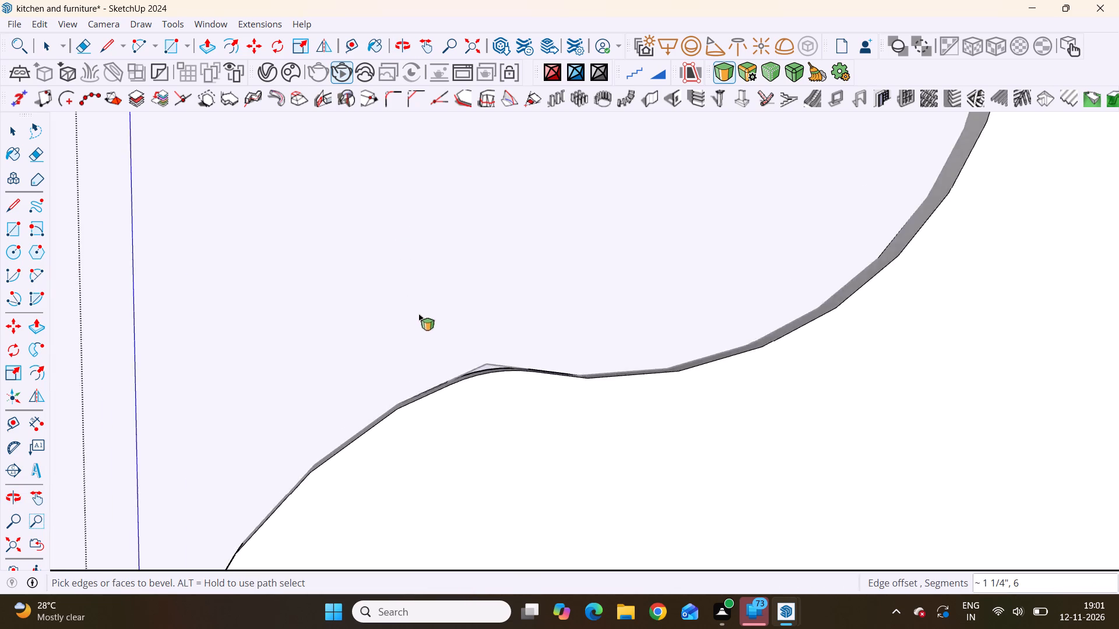
pyautogui.scroll(-20, 418, 314)
pyautogui.scroll(-2, 418, 314)
pyautogui.scroll(-4, 624, 319)
pyautogui.press('space')
pyautogui.click(733, 278)
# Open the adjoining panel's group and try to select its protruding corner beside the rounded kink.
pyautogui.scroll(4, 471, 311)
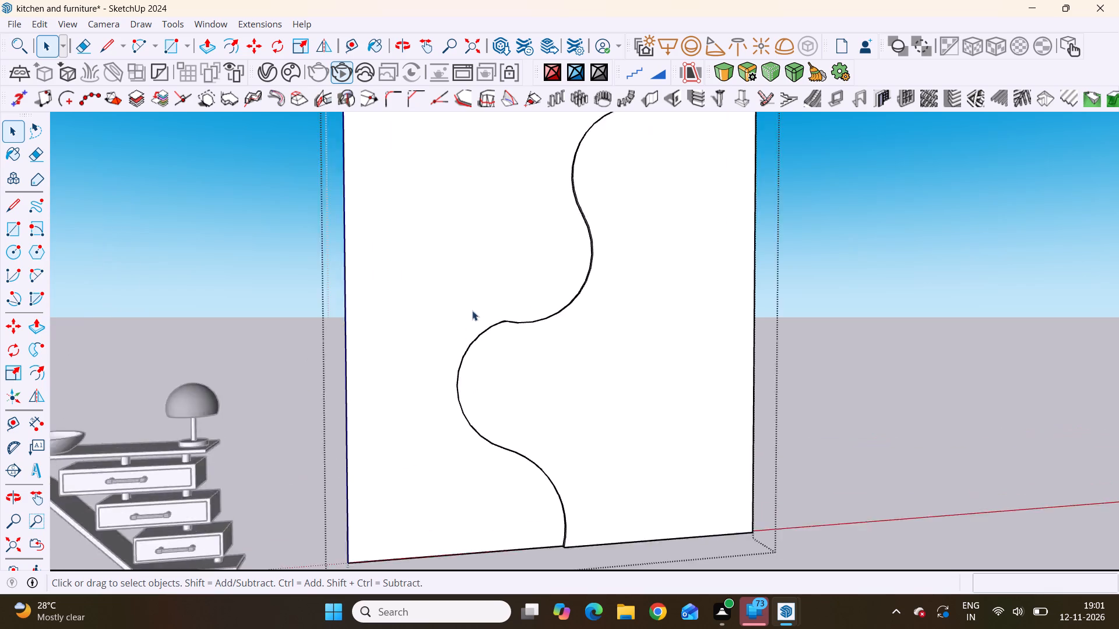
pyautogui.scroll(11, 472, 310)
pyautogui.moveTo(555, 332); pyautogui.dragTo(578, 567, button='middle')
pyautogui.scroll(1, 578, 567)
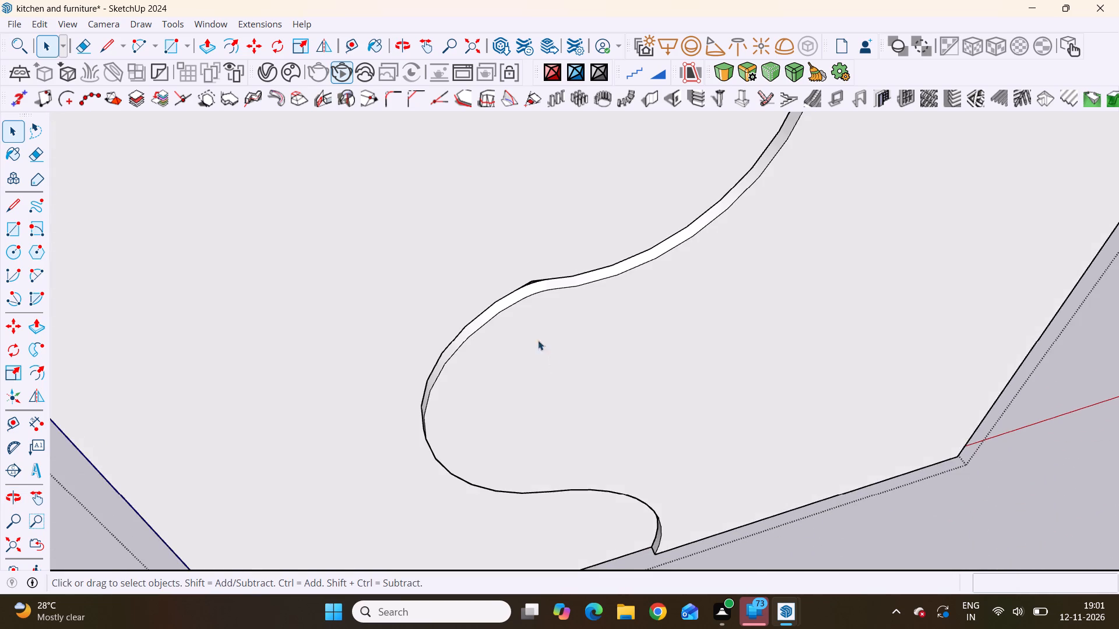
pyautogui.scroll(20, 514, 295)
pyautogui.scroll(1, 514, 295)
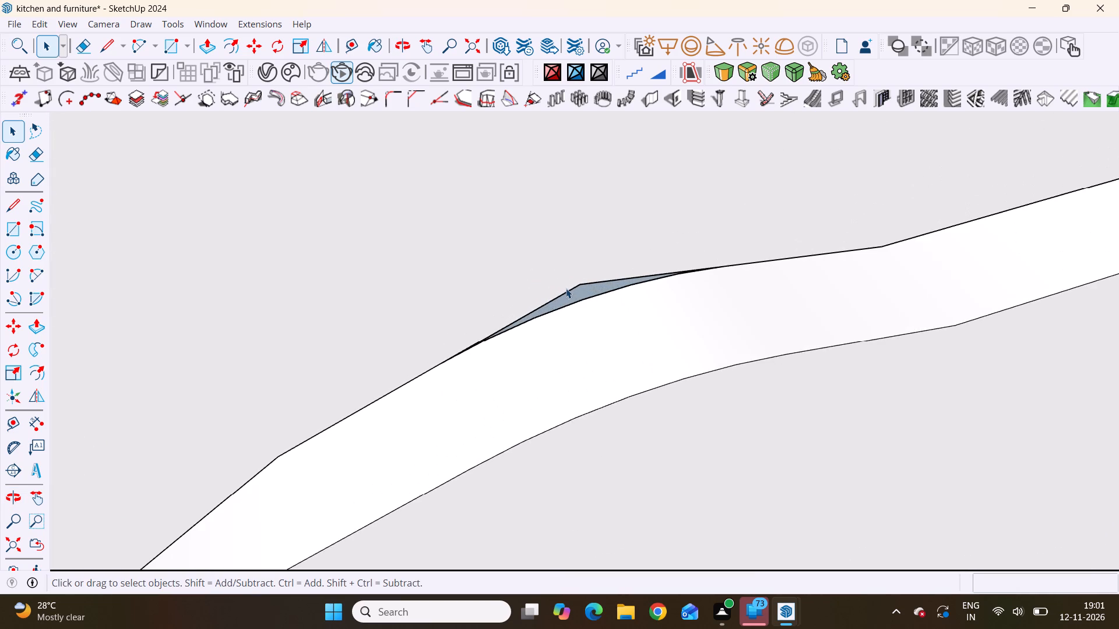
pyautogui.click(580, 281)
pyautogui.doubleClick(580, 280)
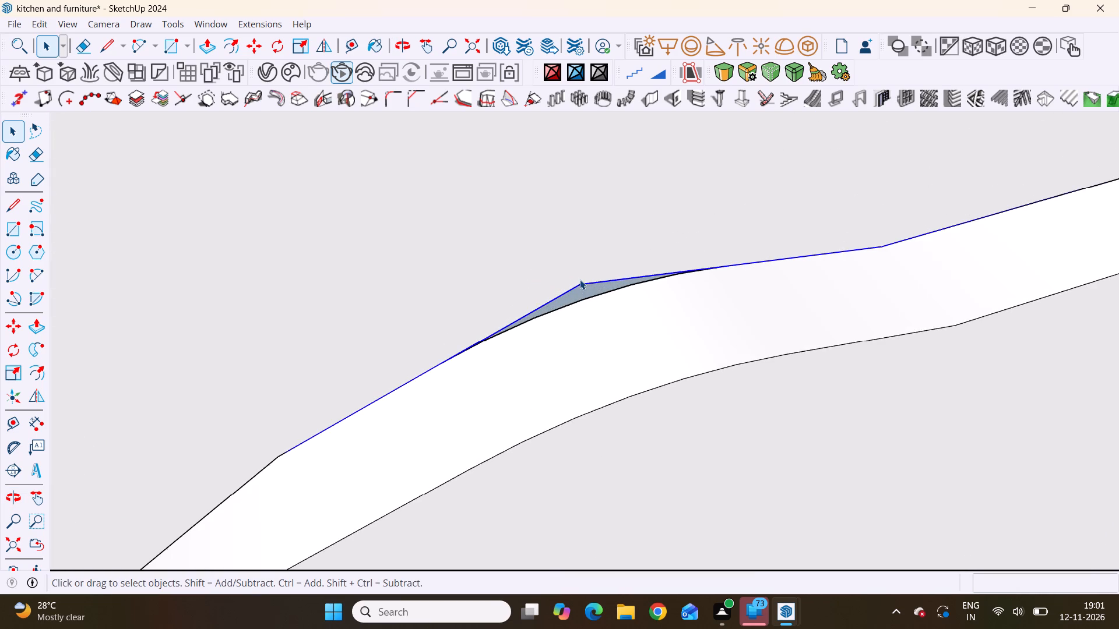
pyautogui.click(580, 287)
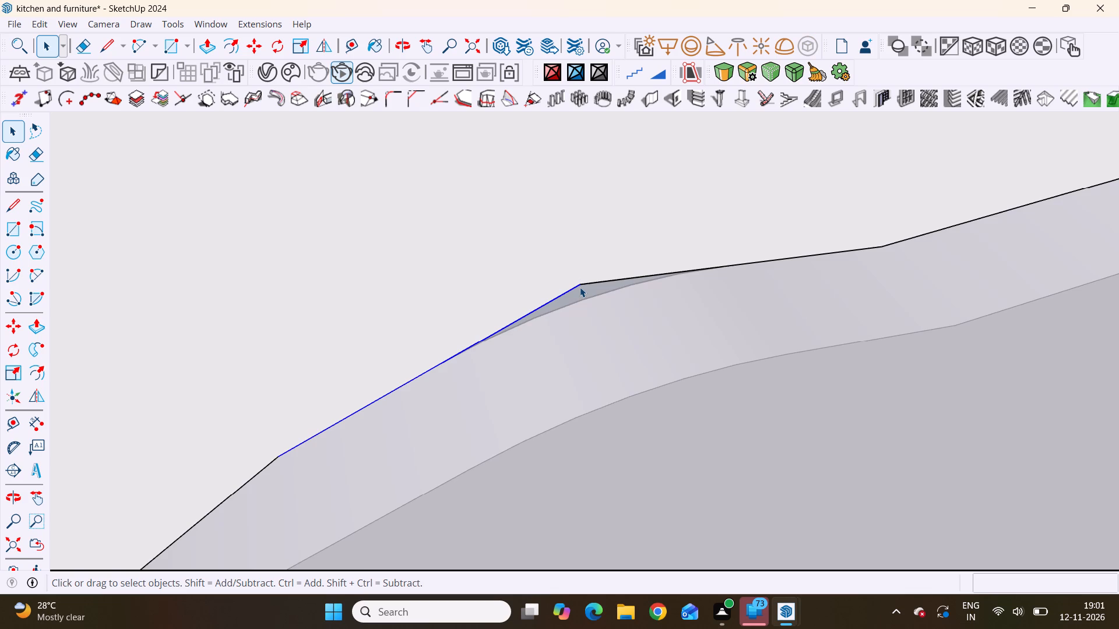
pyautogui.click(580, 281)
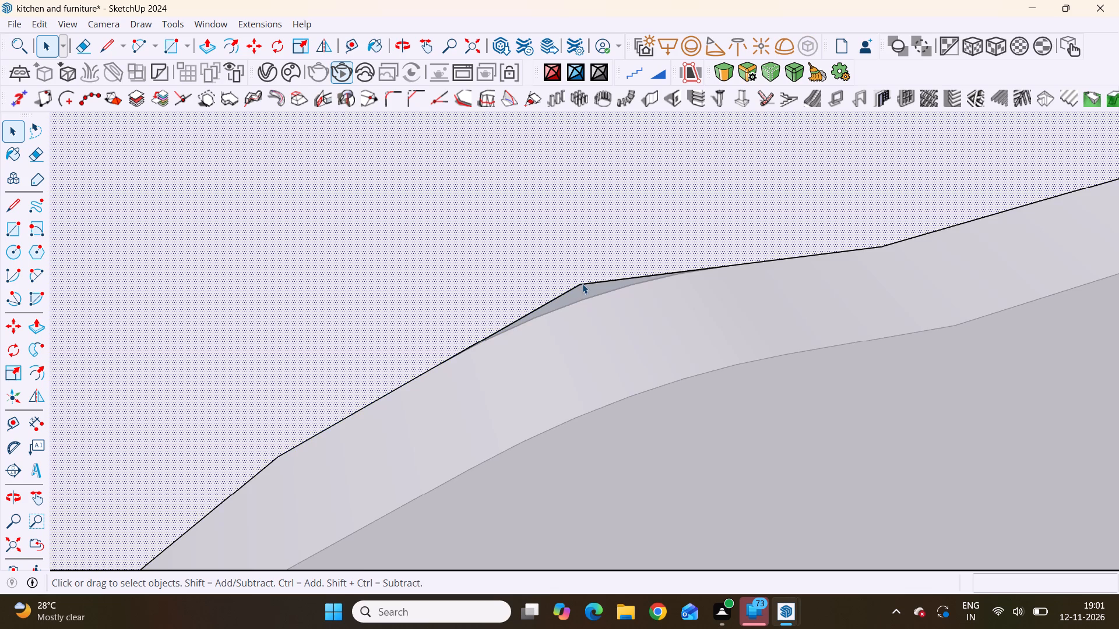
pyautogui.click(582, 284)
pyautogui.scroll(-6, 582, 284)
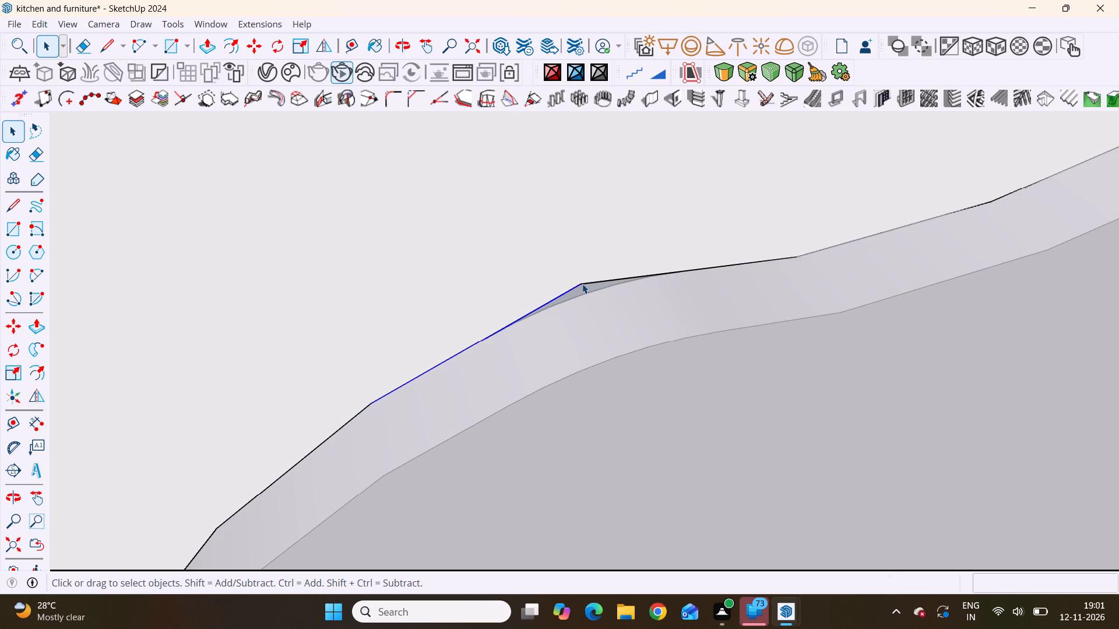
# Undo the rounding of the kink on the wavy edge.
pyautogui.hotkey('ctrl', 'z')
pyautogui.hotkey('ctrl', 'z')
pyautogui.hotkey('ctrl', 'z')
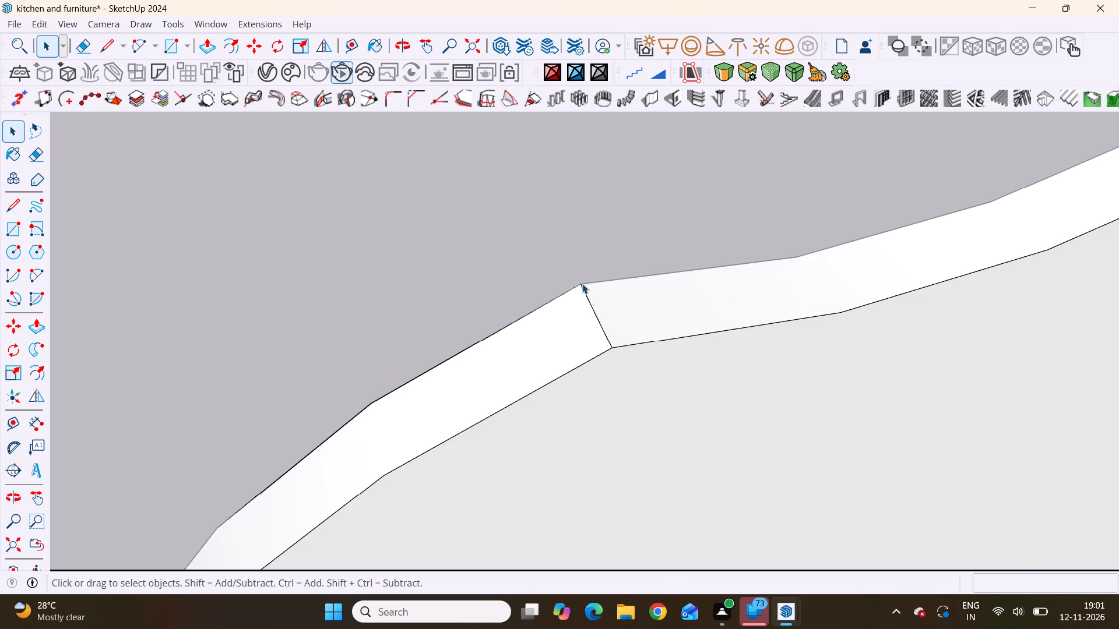
# Examine the sharp kink and the neighbouring curves along the front panel's wavy edge.
pyautogui.scroll(5, 554, 289)
pyautogui.scroll(-20, 554, 289)
pyautogui.scroll(-8, 554, 289)
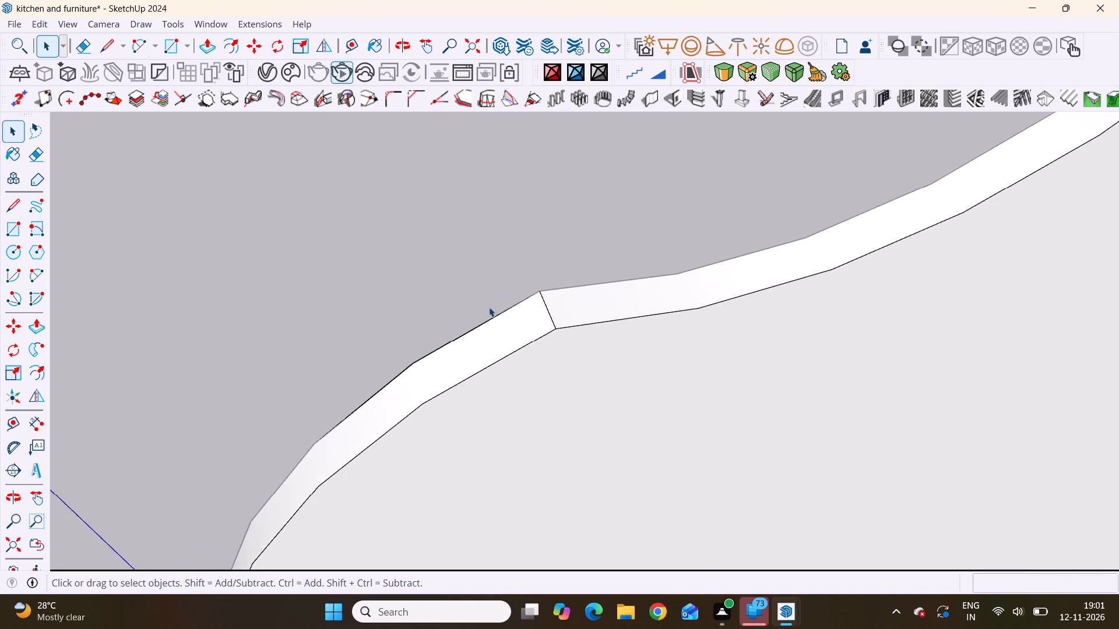
pyautogui.scroll(-20, 489, 307)
pyautogui.scroll(-20, 489, 307)
pyautogui.scroll(-1, 489, 307)
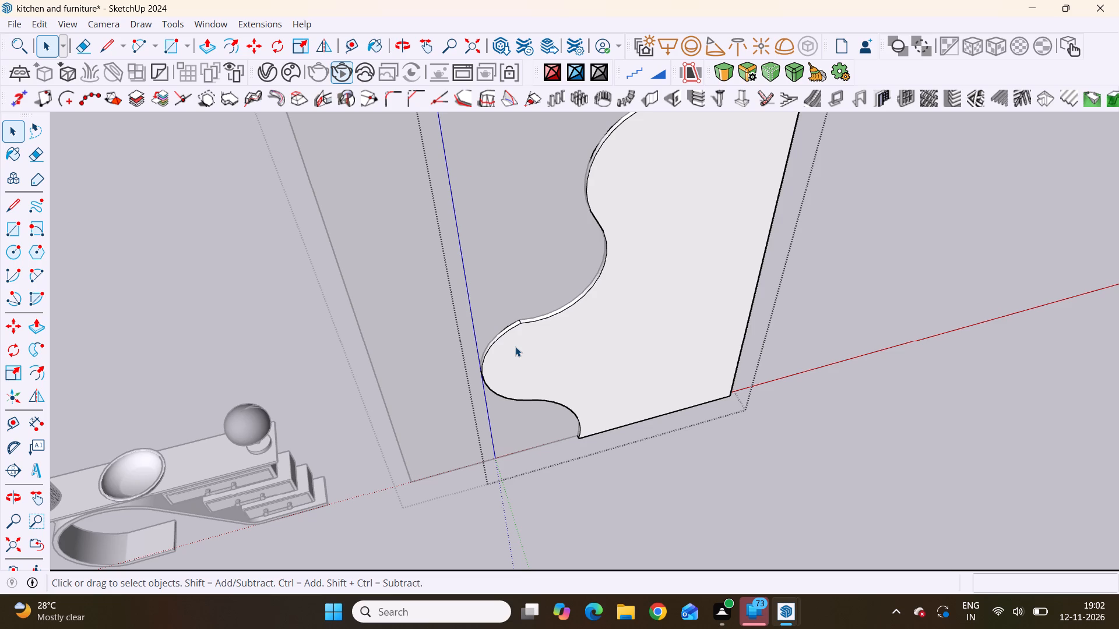
pyautogui.scroll(-1, 502, 331)
pyautogui.scroll(17, 504, 332)
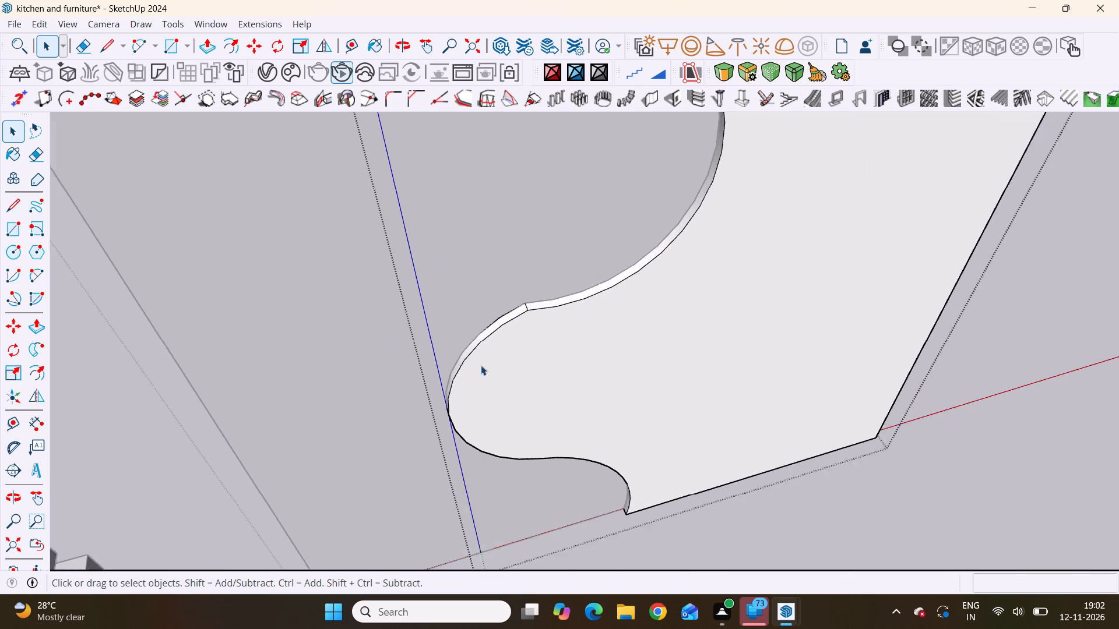
pyautogui.scroll(3, 481, 365)
pyautogui.scroll(11, 572, 265)
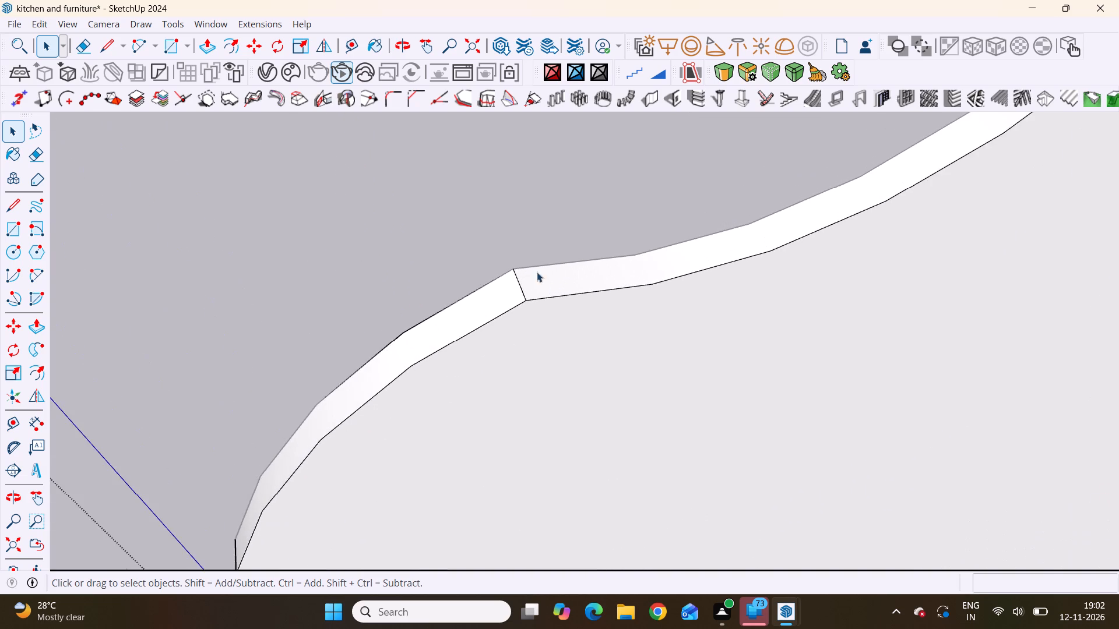
pyautogui.scroll(-20, 530, 265)
pyautogui.scroll(-20, 530, 265)
pyautogui.scroll(-5, 530, 265)
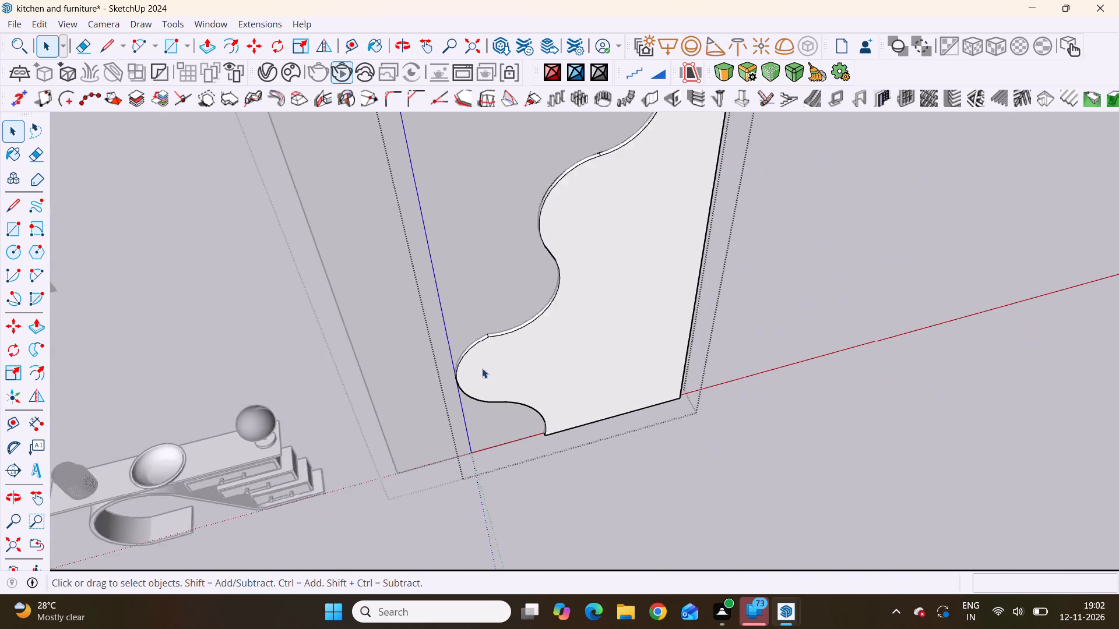
pyautogui.scroll(-7, 482, 368)
pyautogui.moveTo(530, 391); pyautogui.dragTo(499, 351, button='middle')
pyautogui.scroll(6, 499, 351)
pyautogui.scroll(11, 463, 317)
pyautogui.moveTo(463, 327); pyautogui.dragTo(483, 415, button='middle')
pyautogui.scroll(1, 483, 415)
pyautogui.moveTo(481, 390); pyautogui.dragTo(477, 359, button='middle')
pyautogui.scroll(2, 477, 360)
pyautogui.scroll(-10, 471, 334)
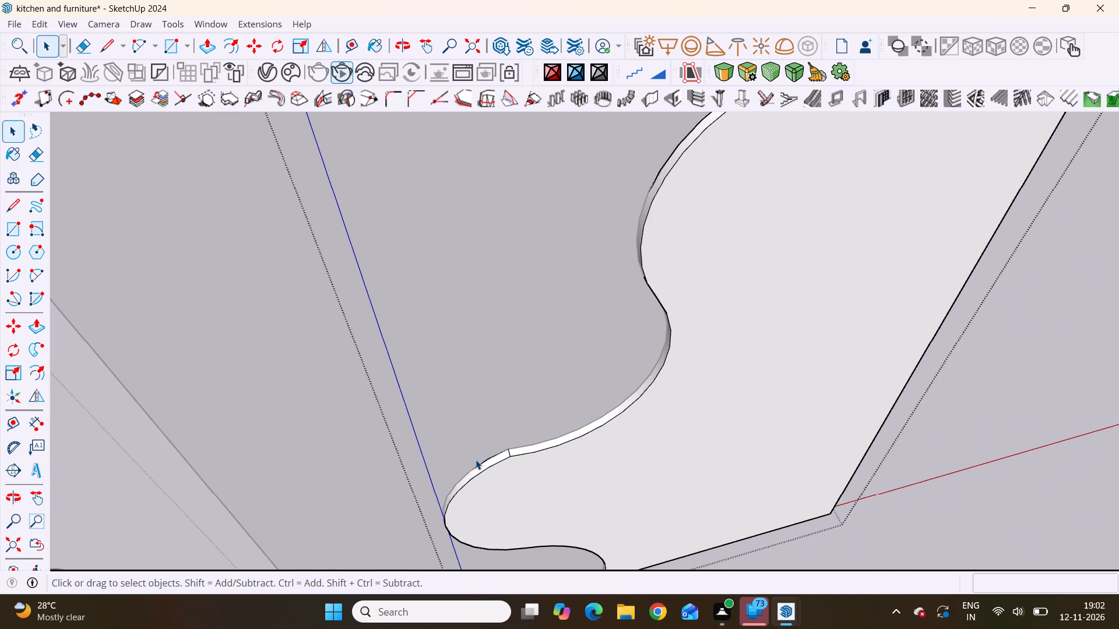
pyautogui.scroll(5, 476, 460)
pyautogui.scroll(-9, 459, 343)
pyautogui.scroll(3, 485, 420)
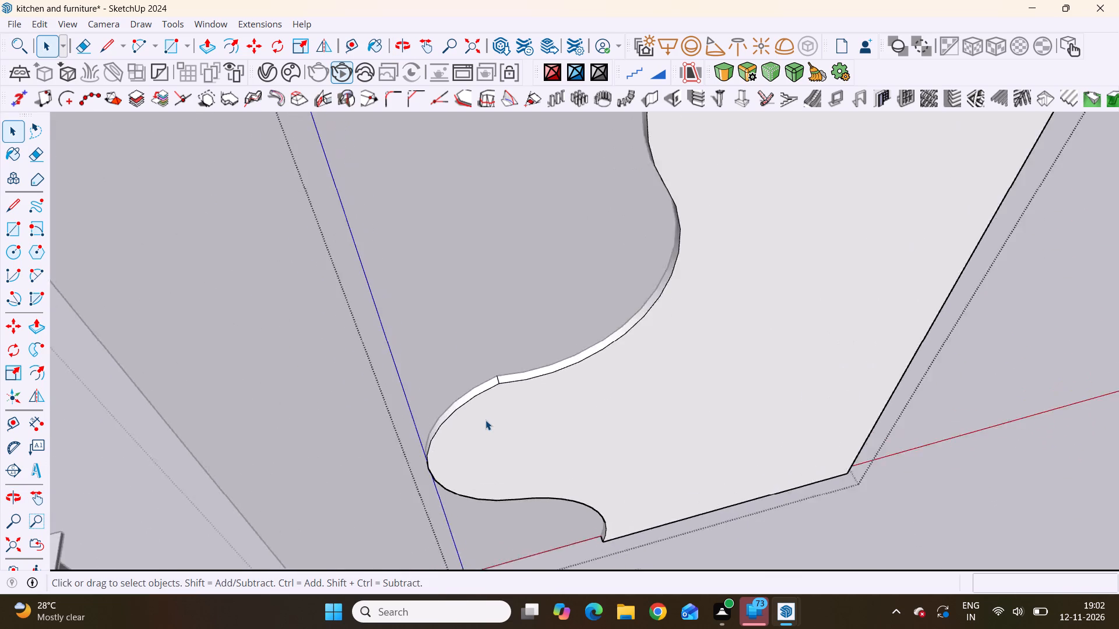
pyautogui.scroll(13, 485, 420)
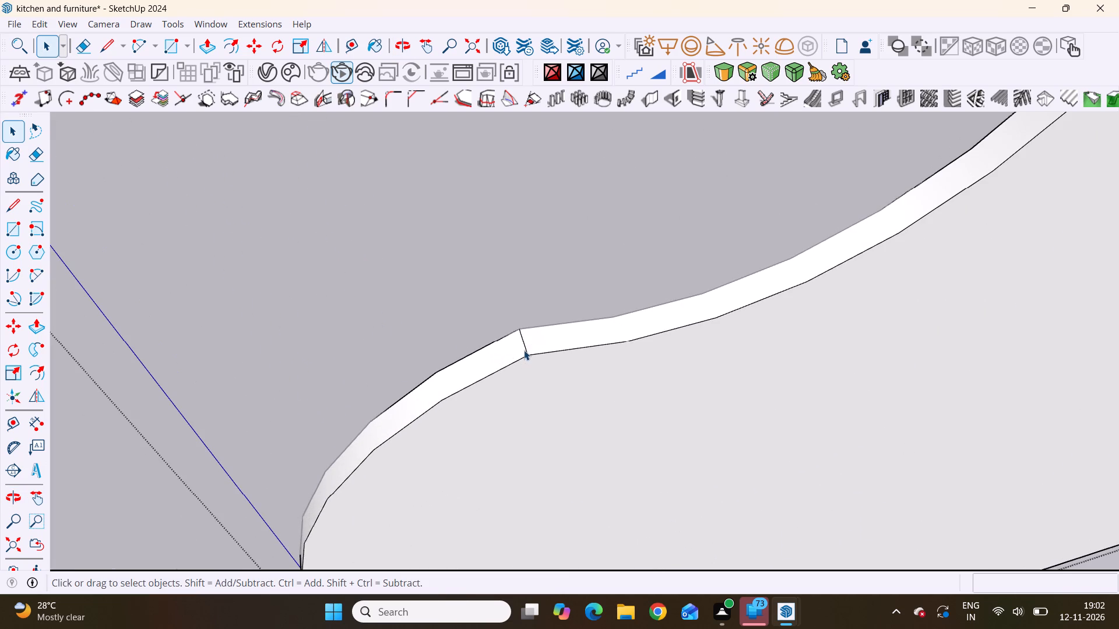
# Bevel the sharp kink on the front panel's wavy edge into a rounded transition with an offset of about 1 3/8" and 6 segments.
pyautogui.click(524, 349)
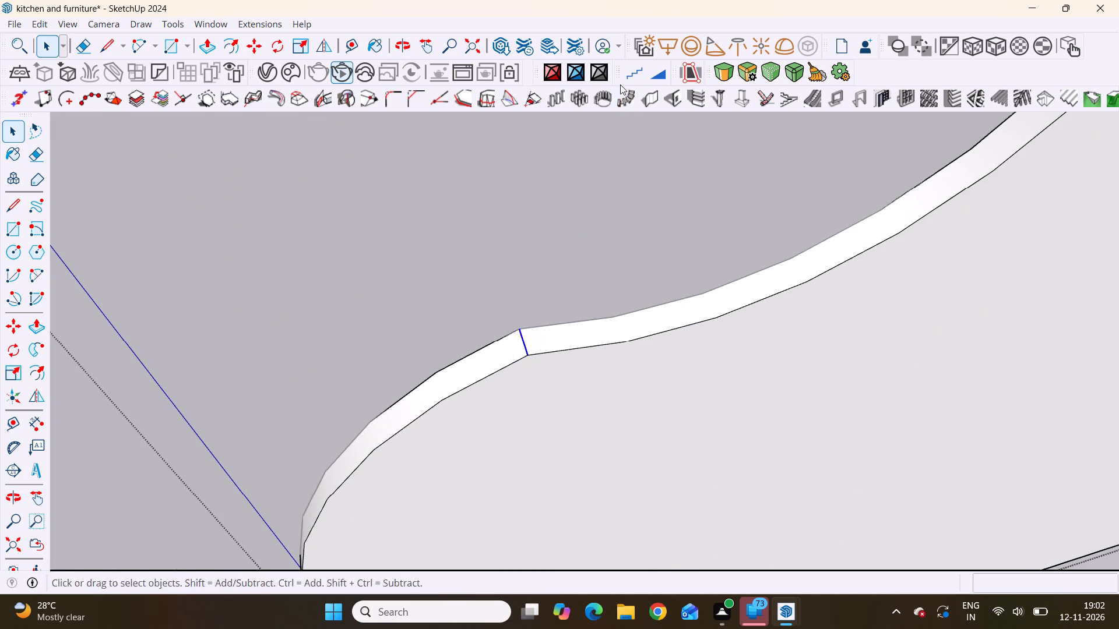
pyautogui.click(724, 76)
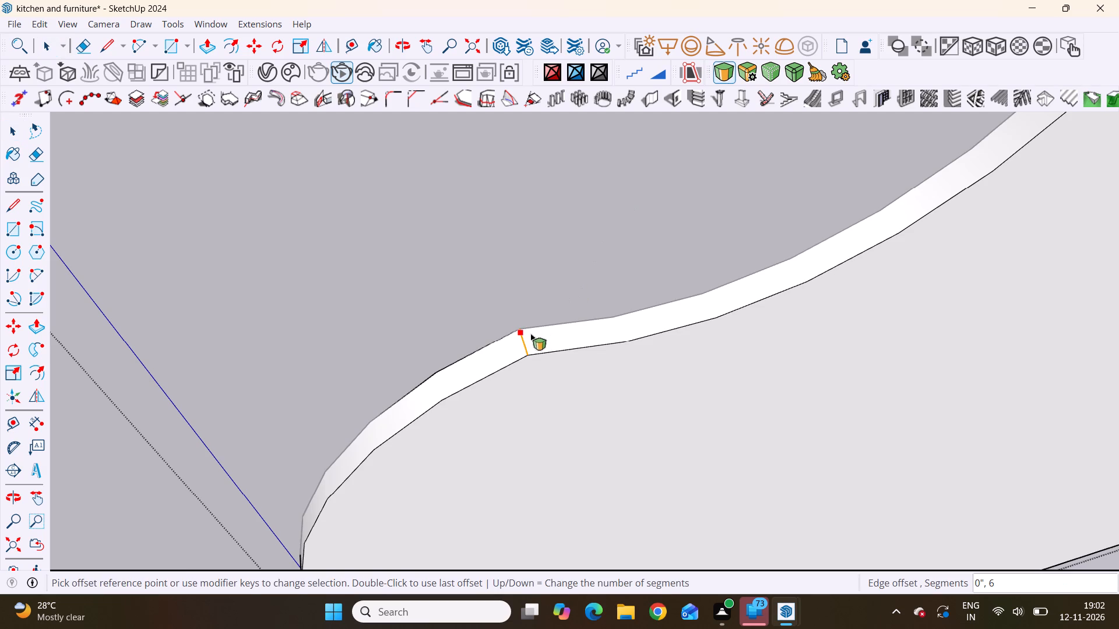
pyautogui.click(525, 337)
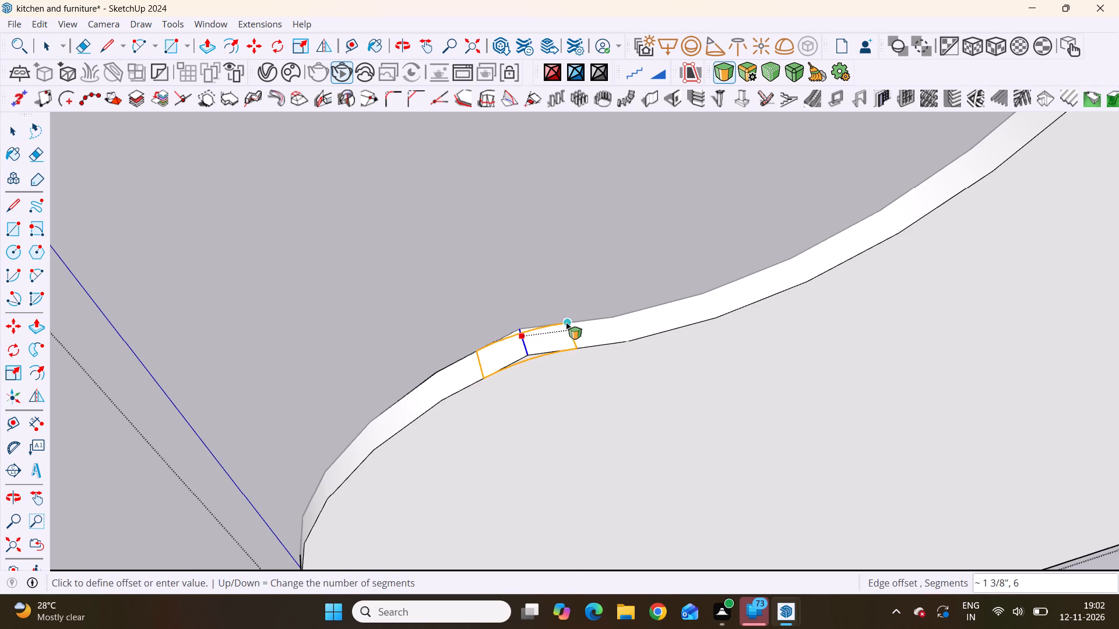
pyautogui.click(563, 323)
# Examine the rounded kink on the wavy edge up close and from several angles, checking the corner behind it and the overall curve.
pyautogui.scroll(-15, 525, 267)
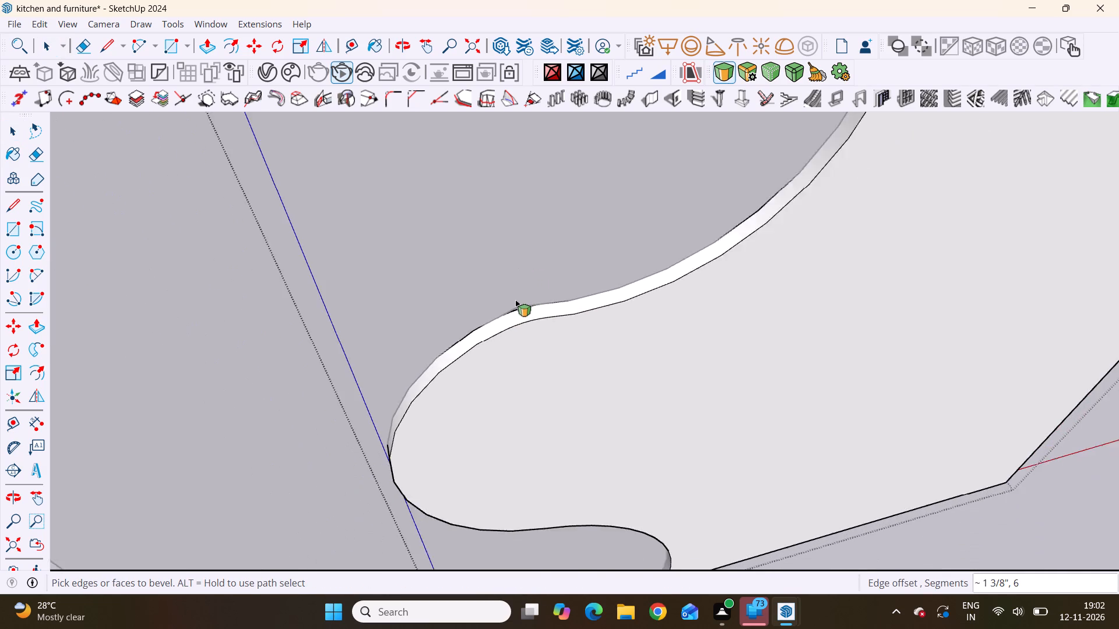
pyautogui.scroll(-6, 515, 300)
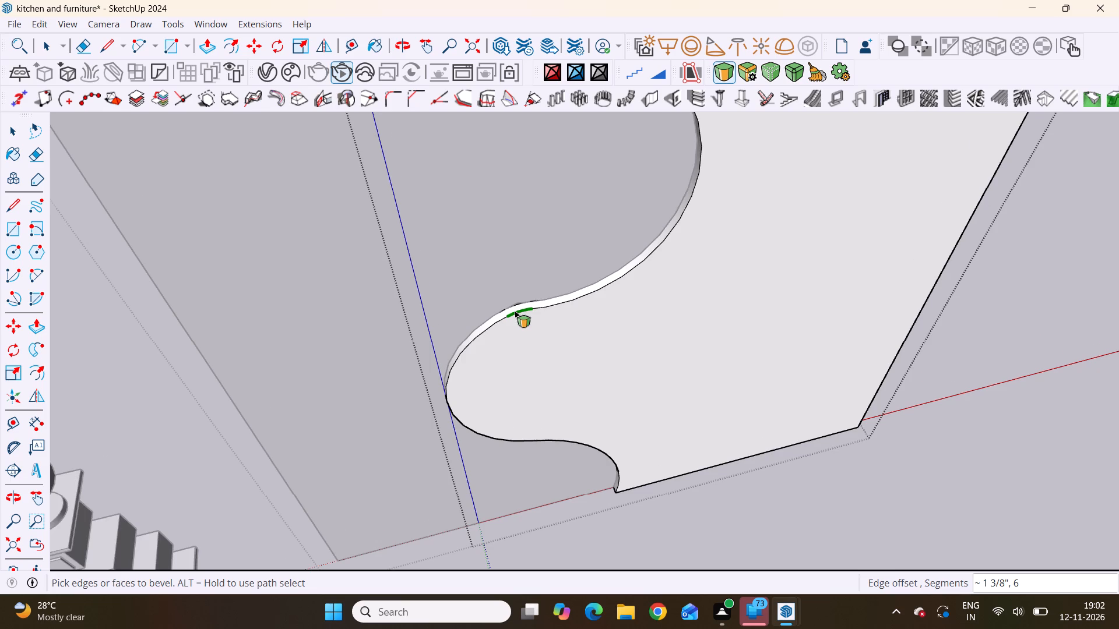
pyautogui.scroll(-17, 515, 311)
pyautogui.scroll(-10, 481, 337)
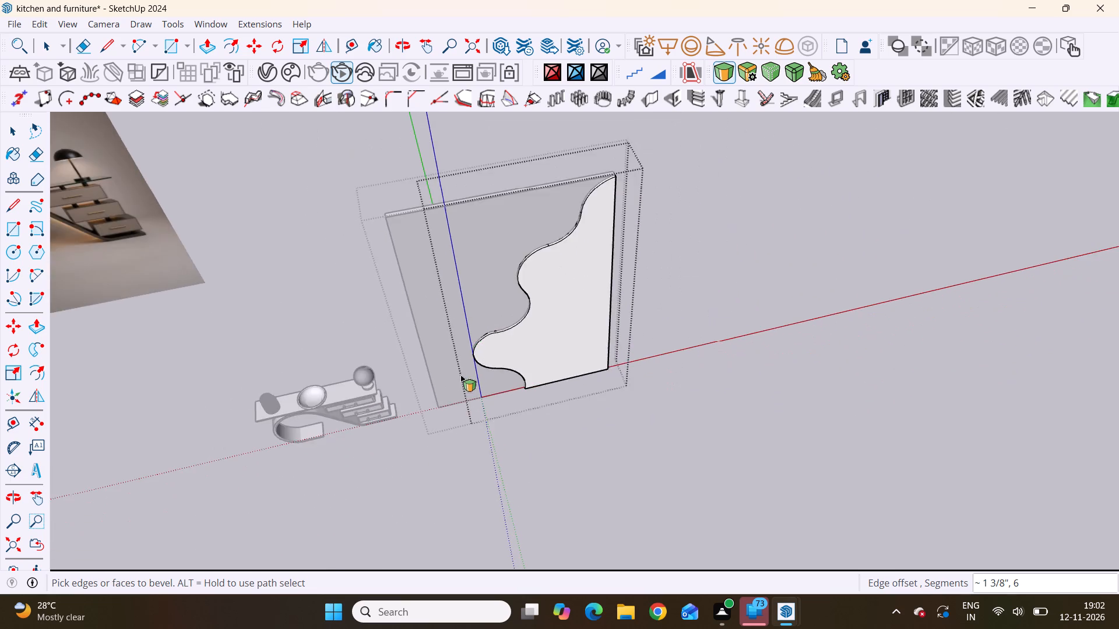
pyautogui.scroll(-5, 460, 375)
pyautogui.moveTo(469, 376); pyautogui.dragTo(448, 338, button='middle')
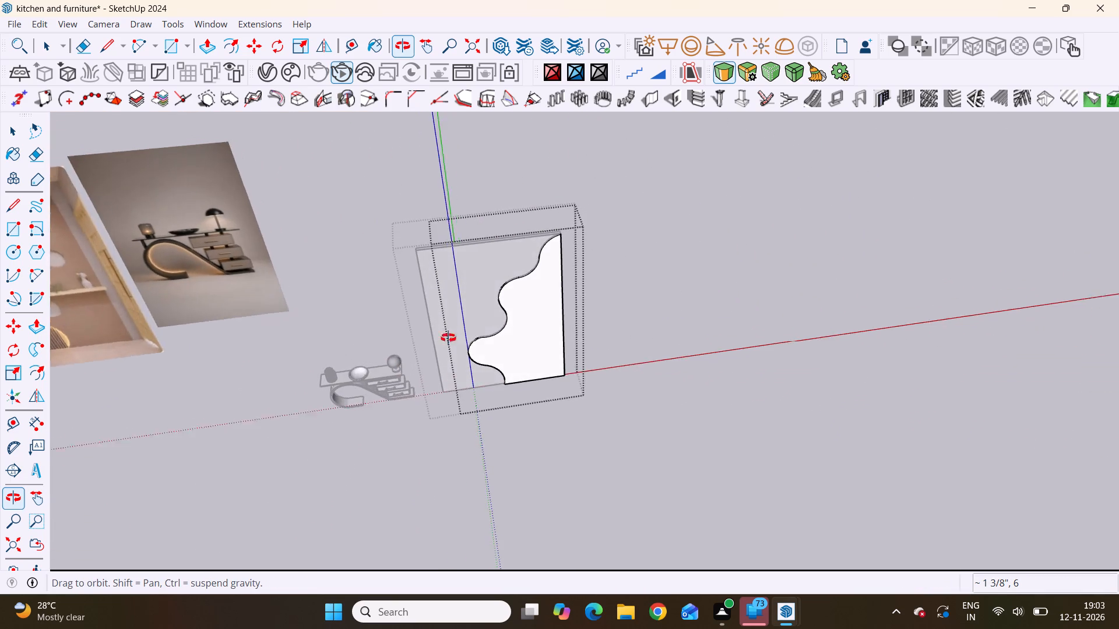
pyautogui.moveTo(448, 338); pyautogui.dragTo(462, 337, button='middle')
pyautogui.scroll(20, 462, 337)
pyautogui.scroll(6, 479, 316)
pyautogui.scroll(4, 414, 303)
pyautogui.scroll(-20, 392, 299)
pyautogui.scroll(-20, 392, 299)
pyautogui.scroll(-4, 392, 299)
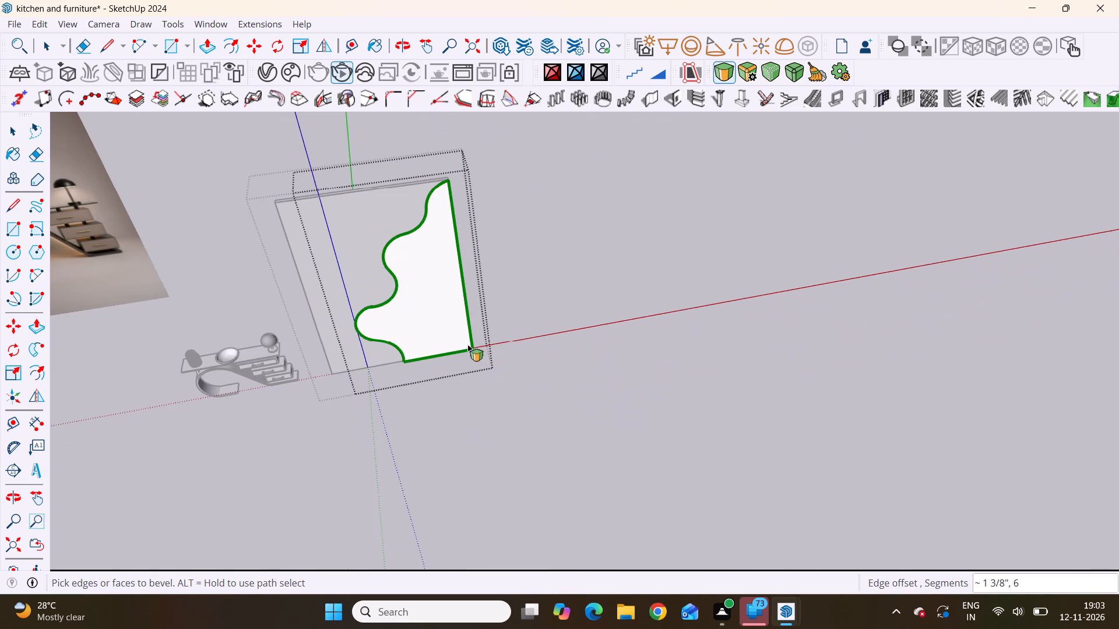
pyautogui.moveTo(382, 301); pyautogui.dragTo(372, 209, button='middle')
pyautogui.scroll(2, 423, 244)
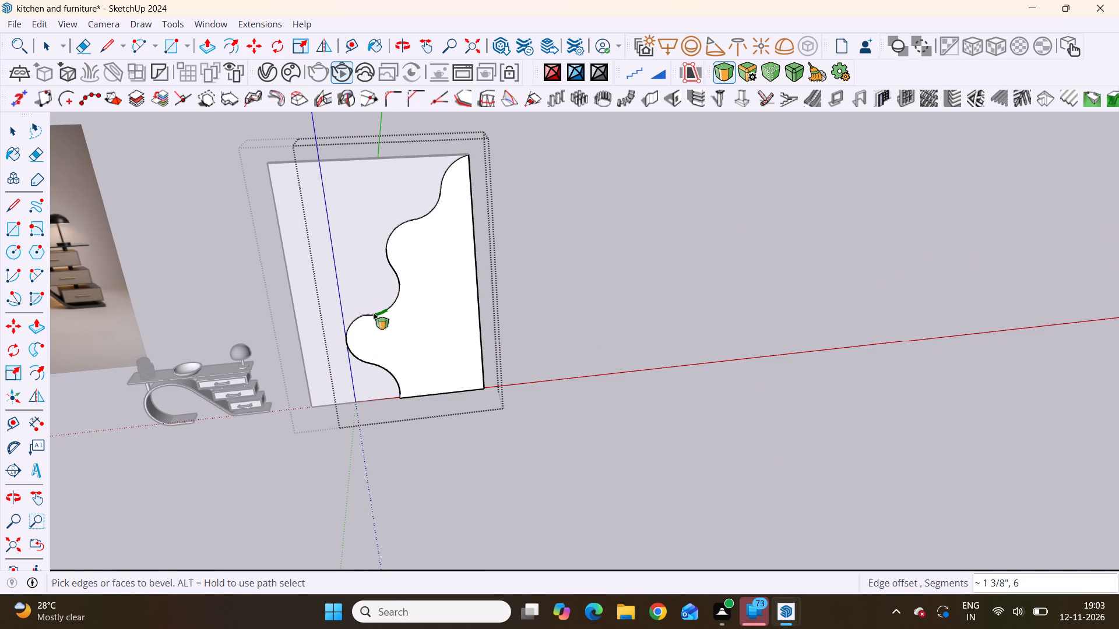
pyautogui.scroll(4, 373, 311)
pyautogui.scroll(18, 373, 311)
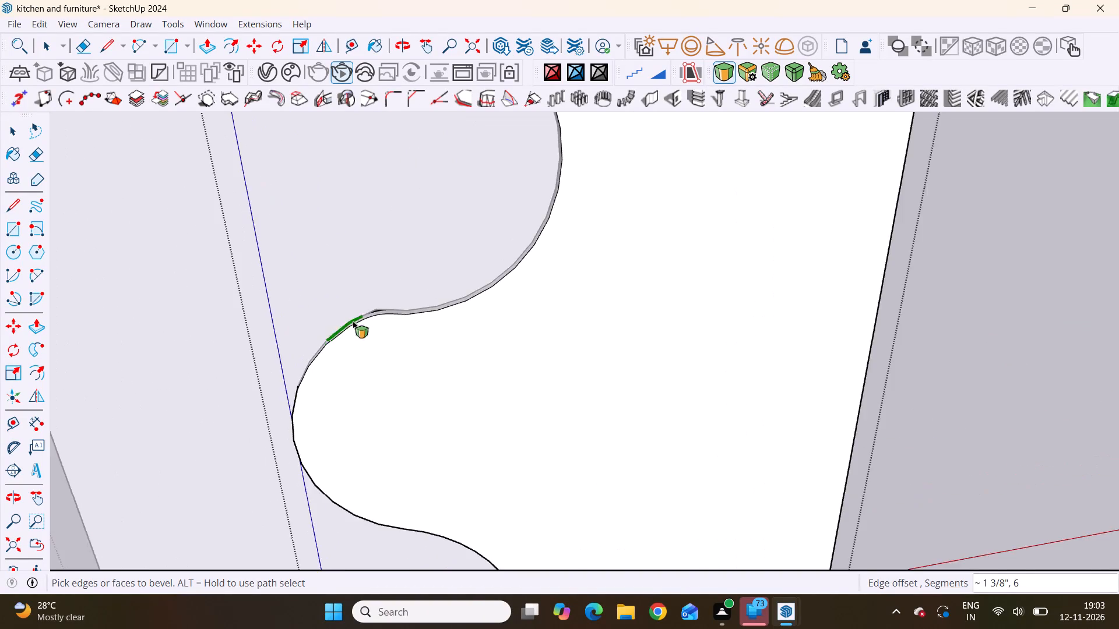
pyautogui.scroll(3, 353, 321)
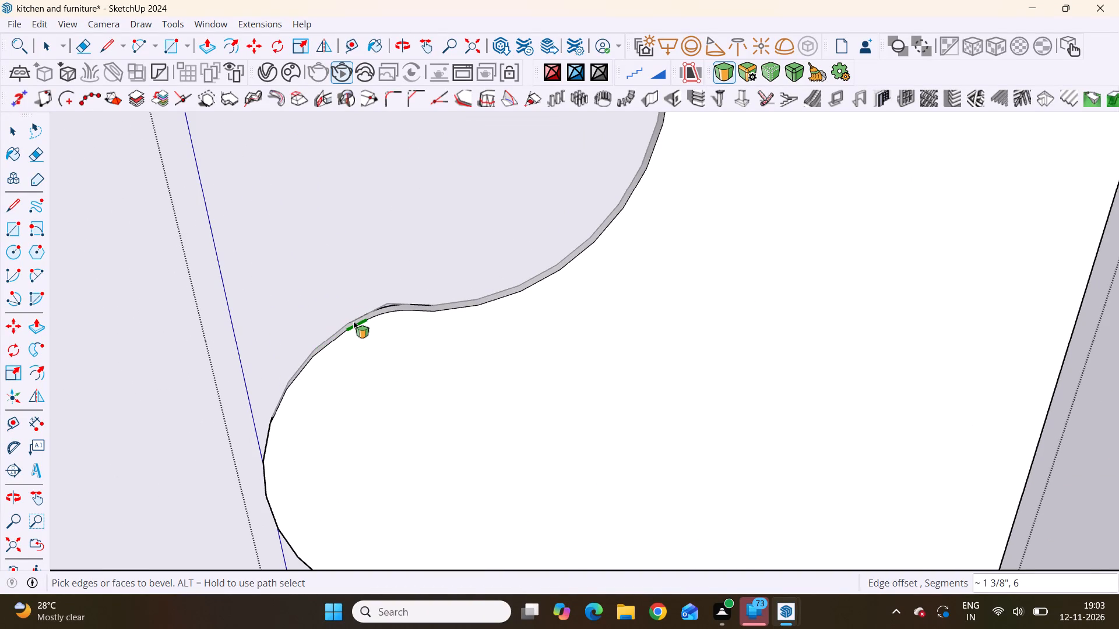
pyautogui.scroll(5, 380, 313)
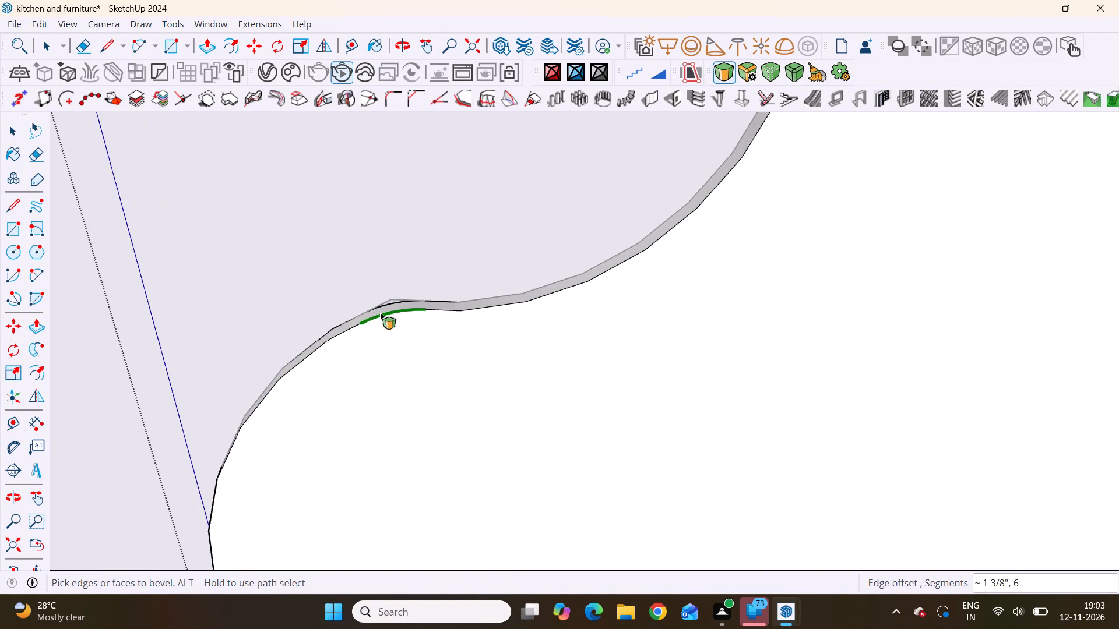
pyautogui.moveTo(419, 291); pyautogui.dragTo(401, 426, button='middle')
pyautogui.scroll(9, 397, 318)
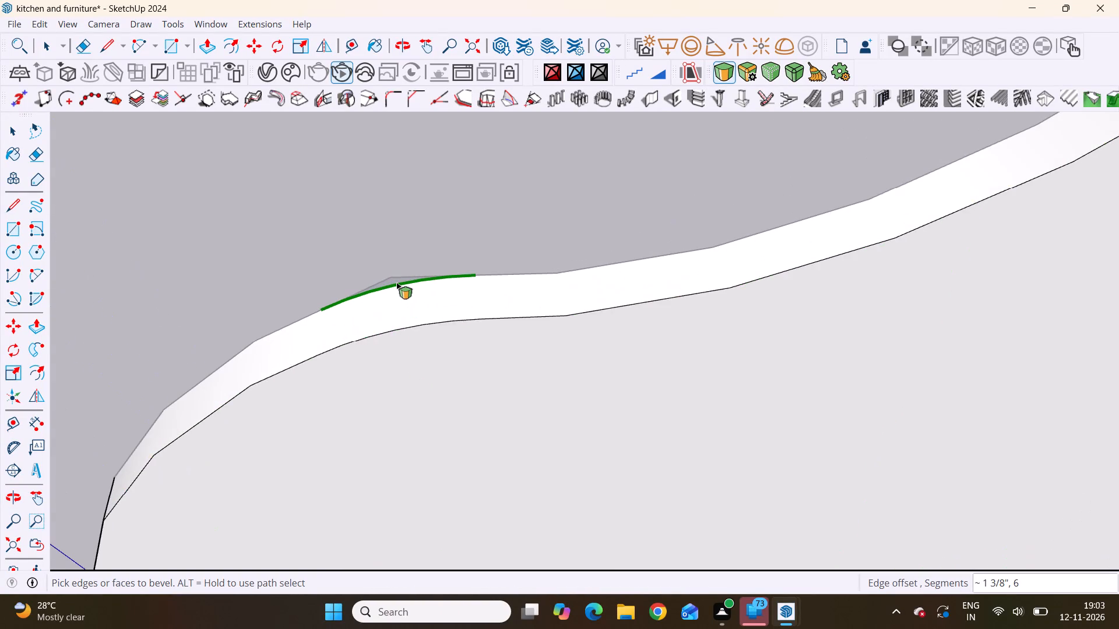
pyautogui.scroll(14, 396, 282)
pyautogui.scroll(-10, 395, 282)
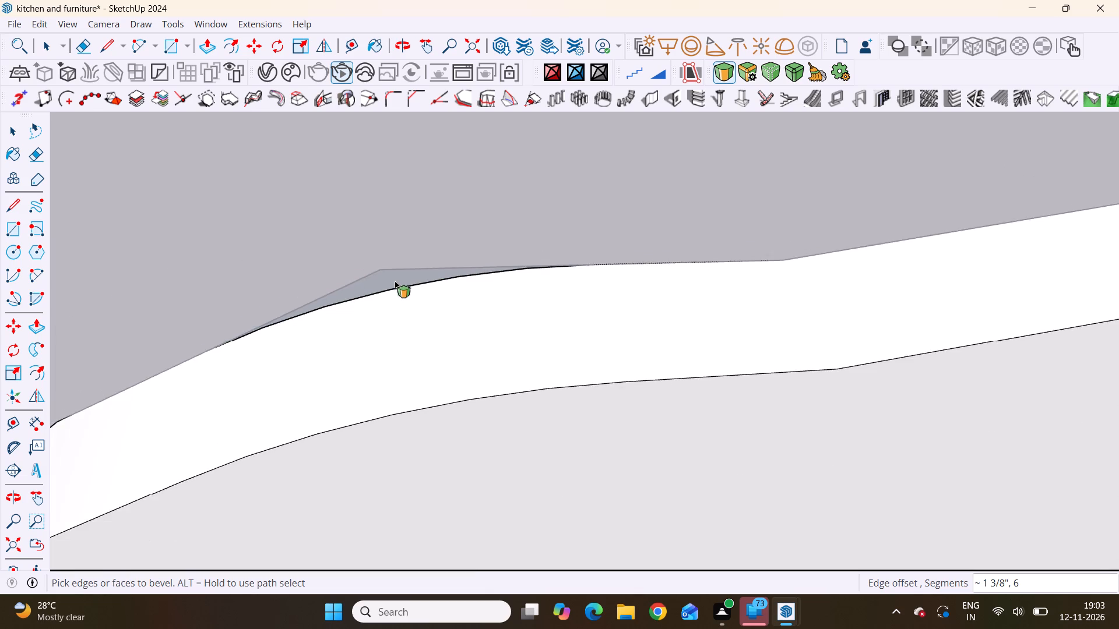
pyautogui.scroll(-4, 395, 281)
pyautogui.press('space')
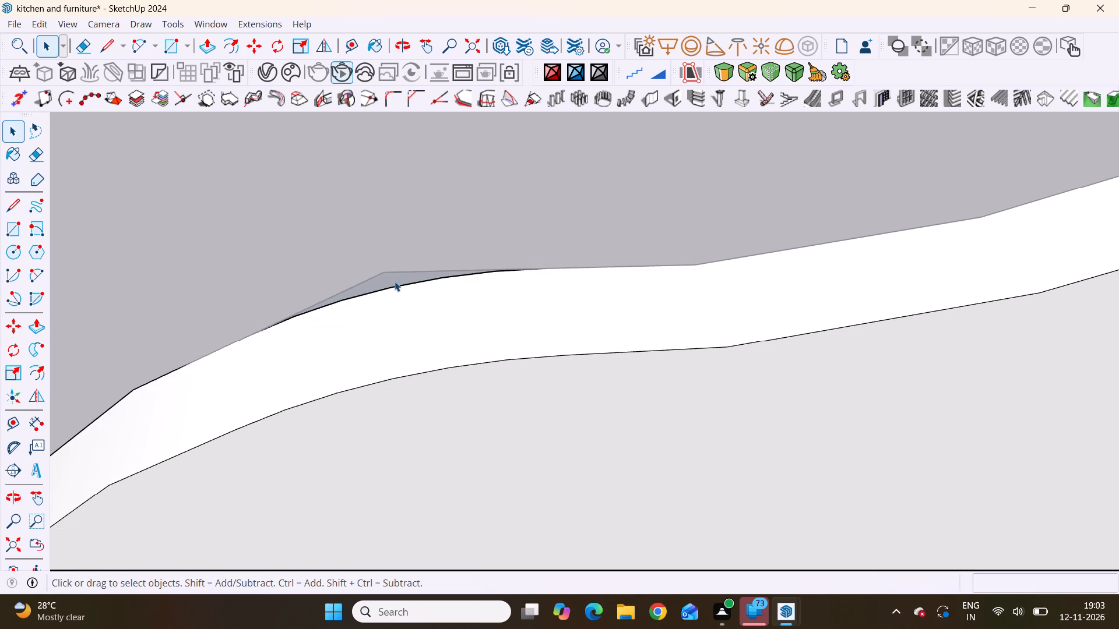
pyautogui.scroll(-20, 374, 343)
pyautogui.scroll(-17, 374, 343)
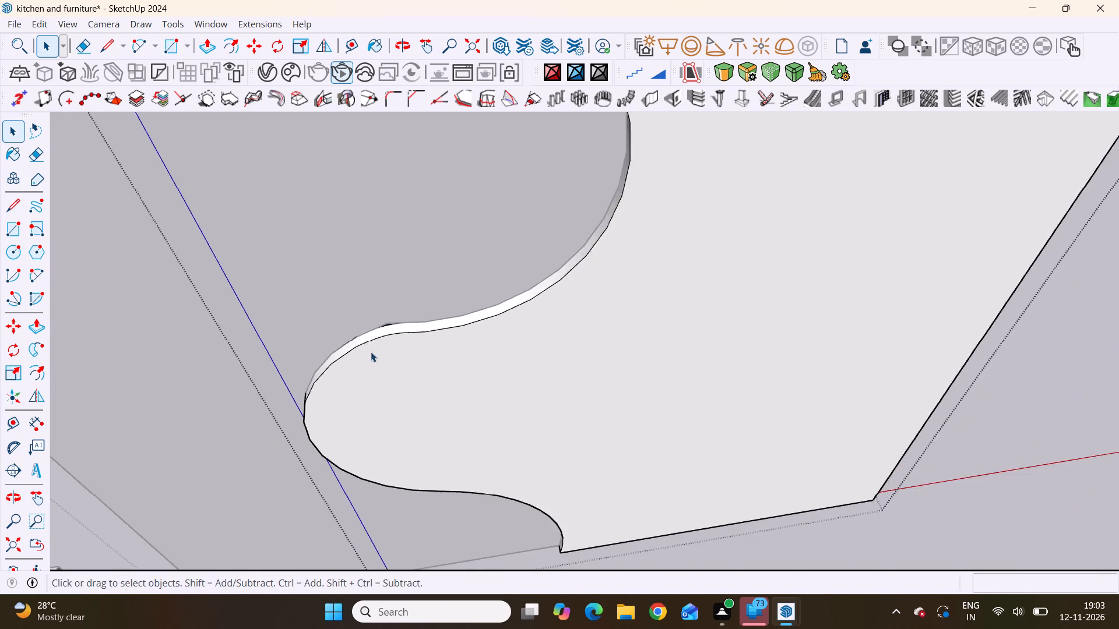
pyautogui.scroll(-20, 371, 352)
pyautogui.scroll(-1, 371, 352)
pyautogui.moveTo(433, 382); pyautogui.dragTo(409, 328, button='middle')
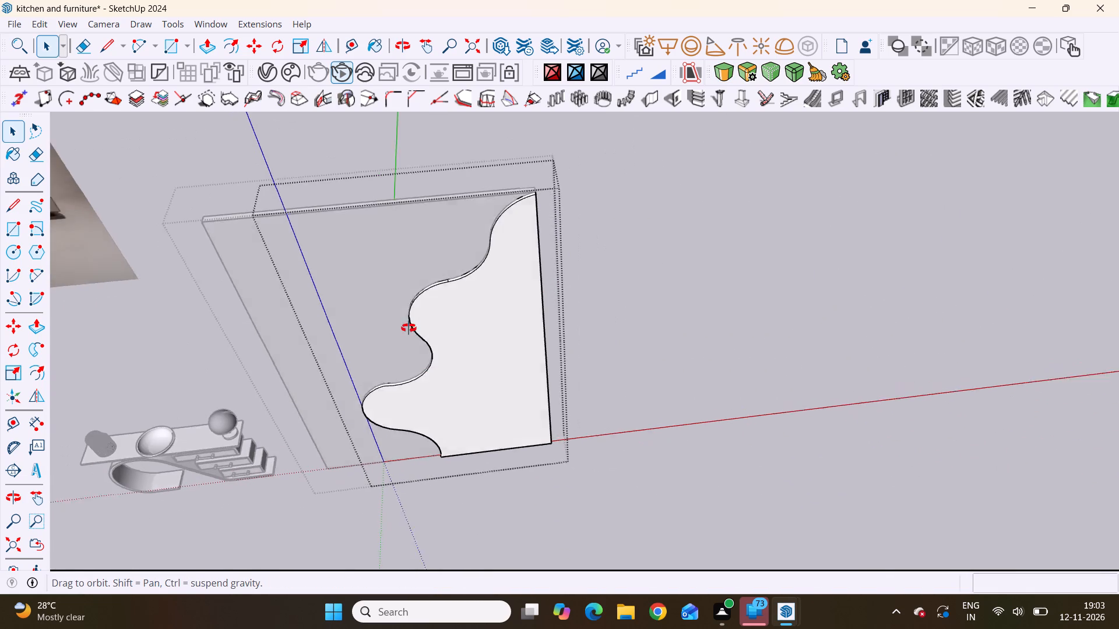
pyautogui.moveTo(409, 328); pyautogui.dragTo(439, 146, button='middle')
pyautogui.scroll(8, 337, 390)
pyautogui.moveTo(347, 329); pyautogui.dragTo(403, 411, button='middle')
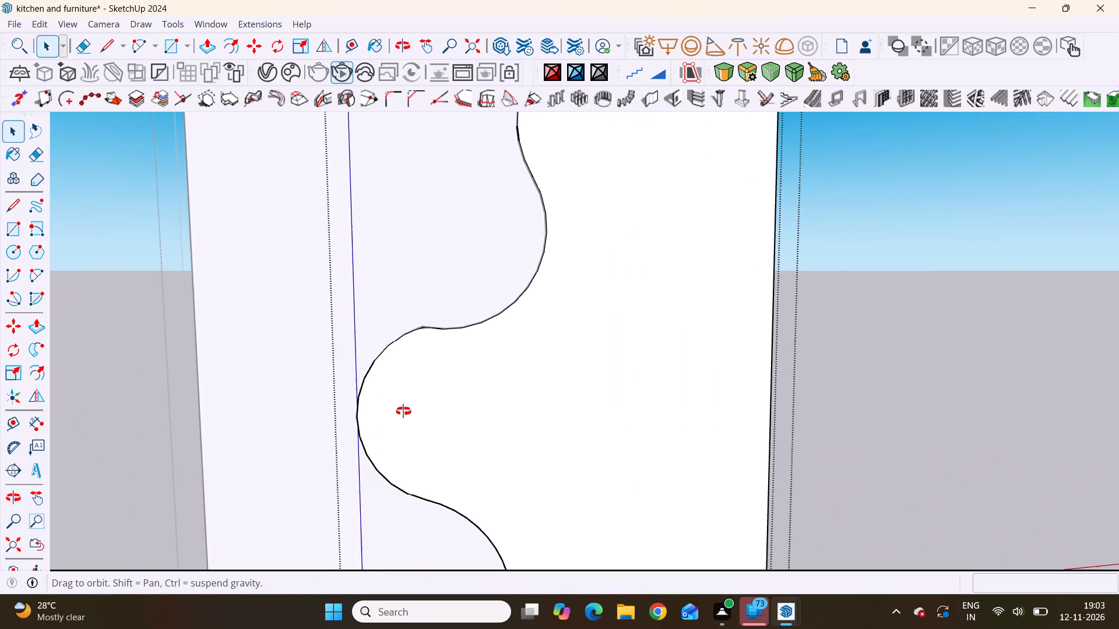
pyautogui.moveTo(403, 411); pyautogui.dragTo(543, 514, button='middle')
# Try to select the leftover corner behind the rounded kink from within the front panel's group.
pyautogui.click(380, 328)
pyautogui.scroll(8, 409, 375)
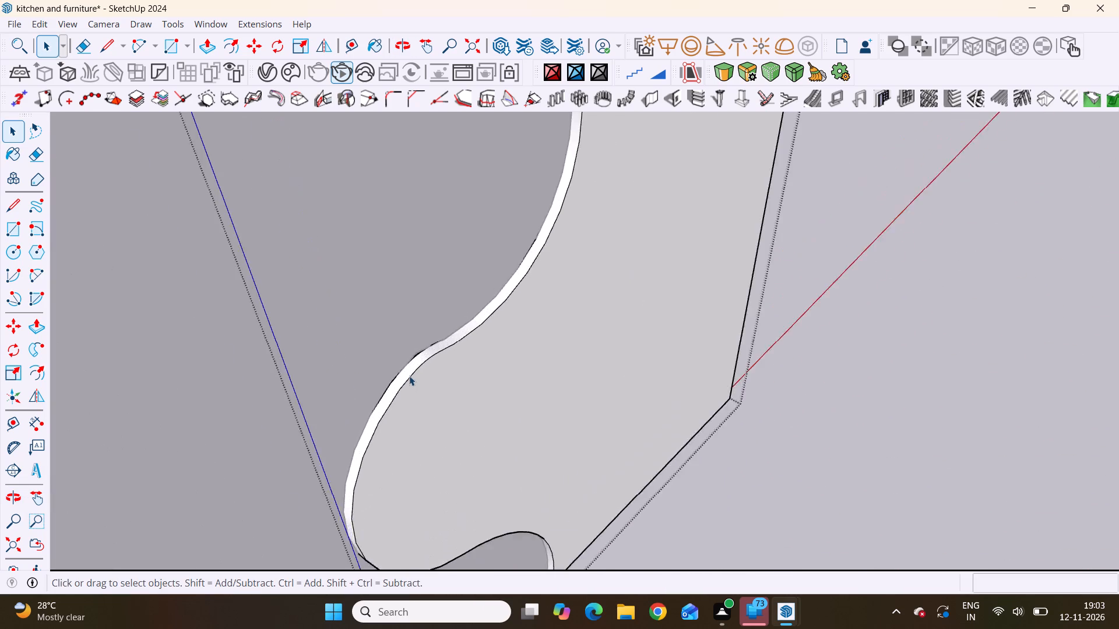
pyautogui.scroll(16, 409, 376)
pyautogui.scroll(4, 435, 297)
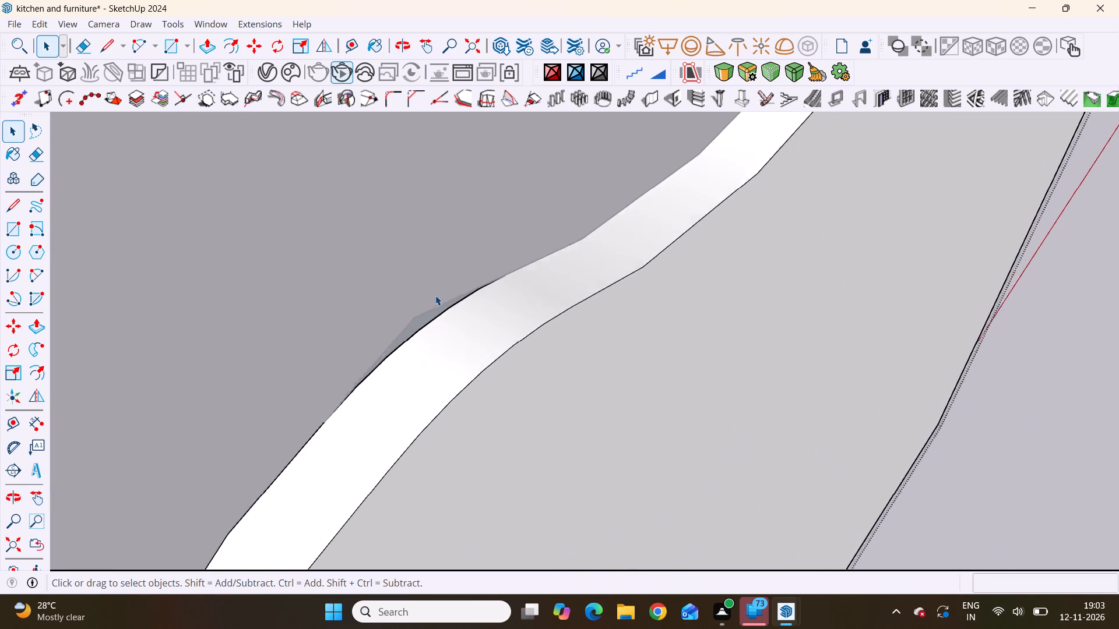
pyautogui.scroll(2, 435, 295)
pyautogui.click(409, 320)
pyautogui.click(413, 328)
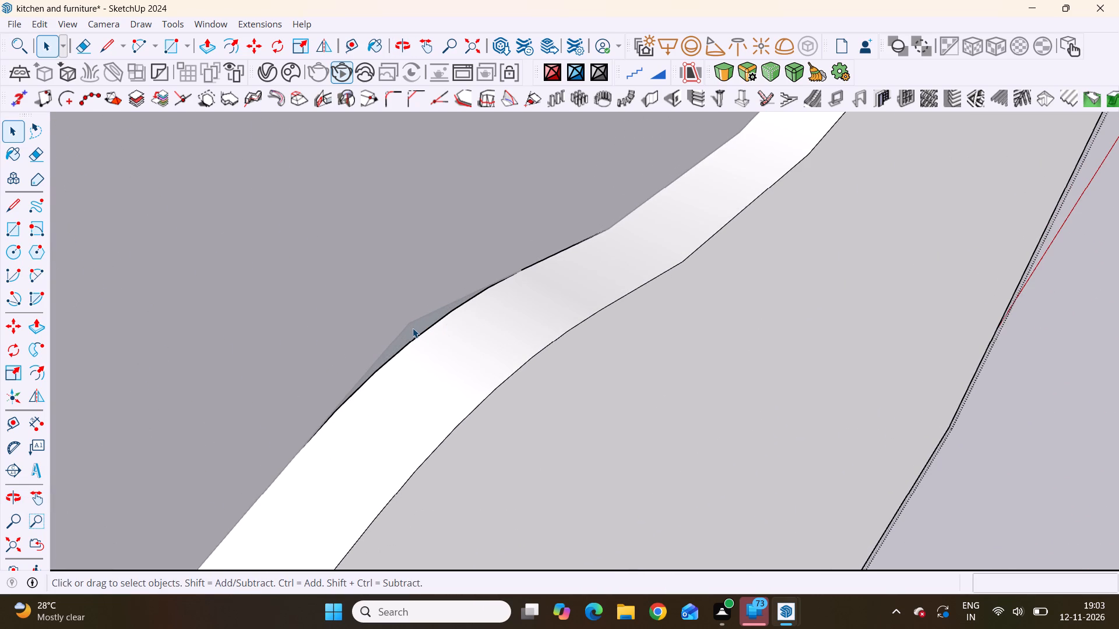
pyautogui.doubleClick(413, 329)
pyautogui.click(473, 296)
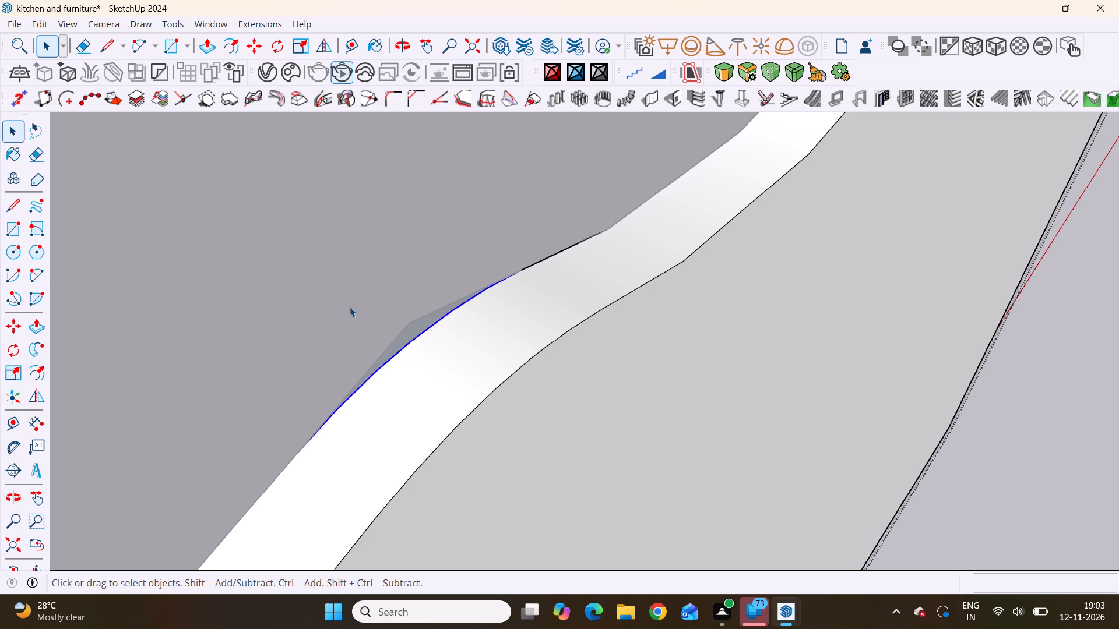
# Open the adjoining back panel's group and delete the two straight edges forming the leftover corner beside the rounded kink.
pyautogui.scroll(-5, 393, 324)
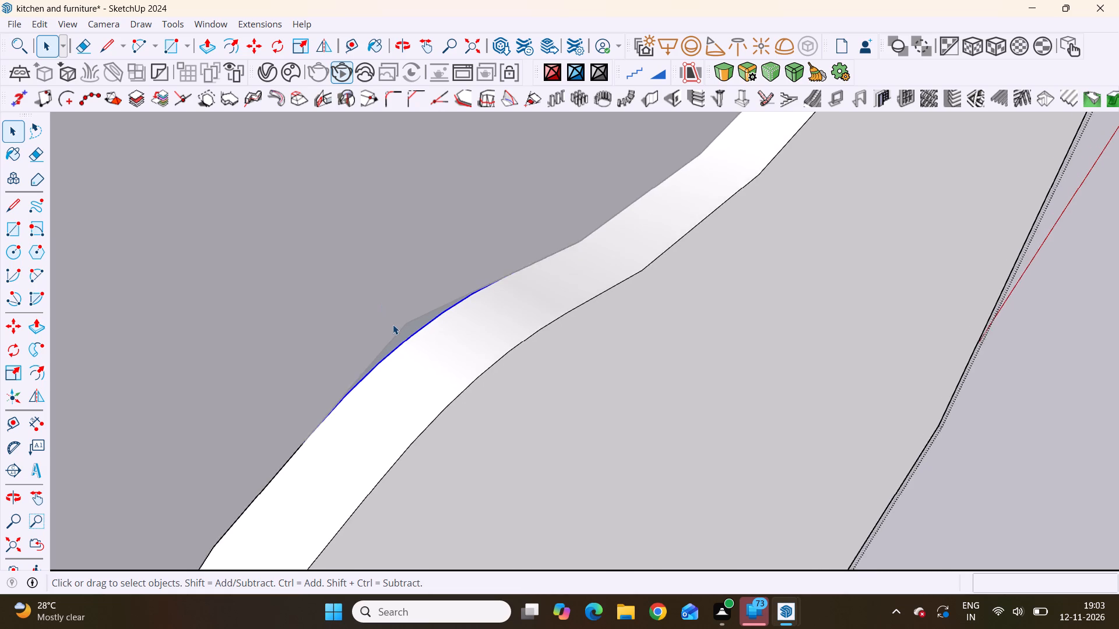
pyautogui.scroll(-20, 393, 324)
pyautogui.scroll(-6, 393, 324)
pyautogui.scroll(-2, 344, 396)
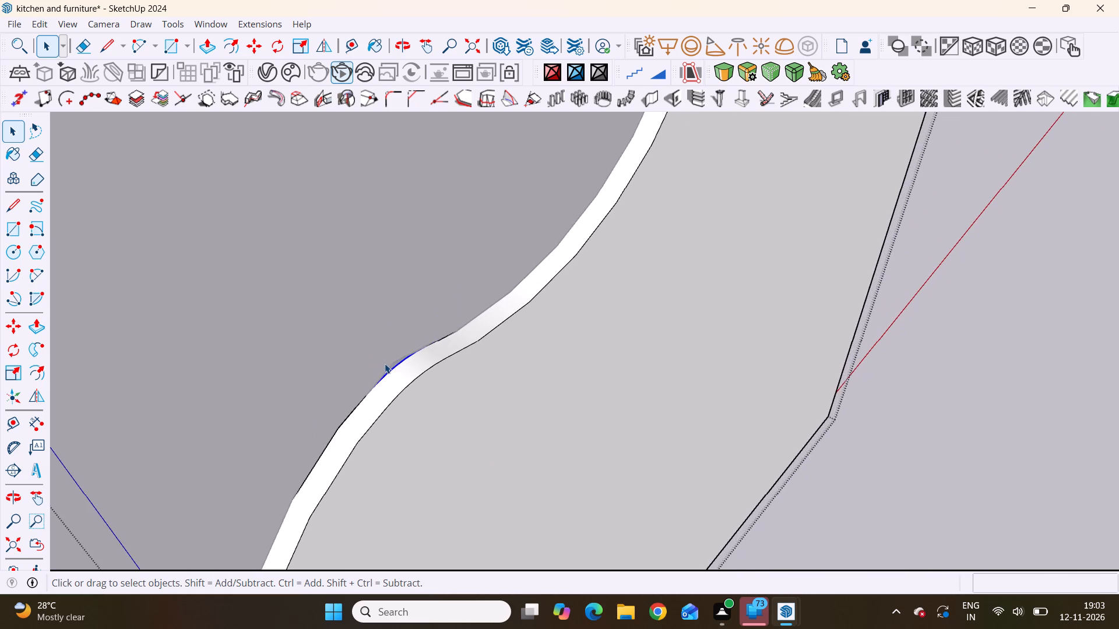
pyautogui.scroll(7, 385, 363)
pyautogui.moveTo(414, 362); pyautogui.dragTo(403, 363, button='middle')
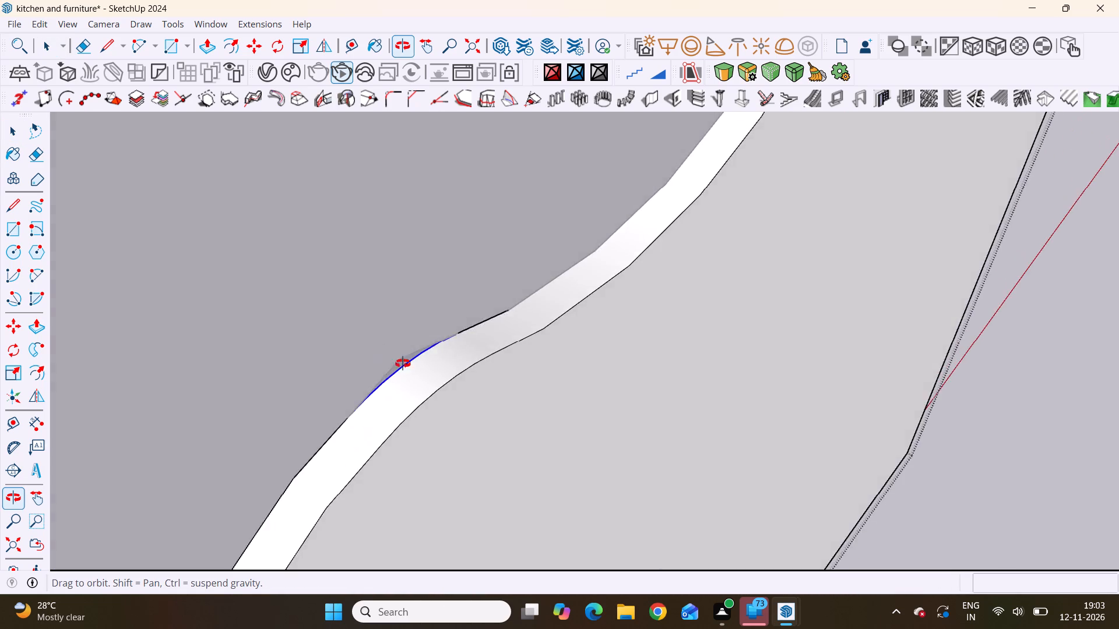
pyautogui.moveTo(403, 363); pyautogui.dragTo(414, 372, button='middle')
pyautogui.scroll(20, 414, 373)
pyautogui.scroll(4, 414, 373)
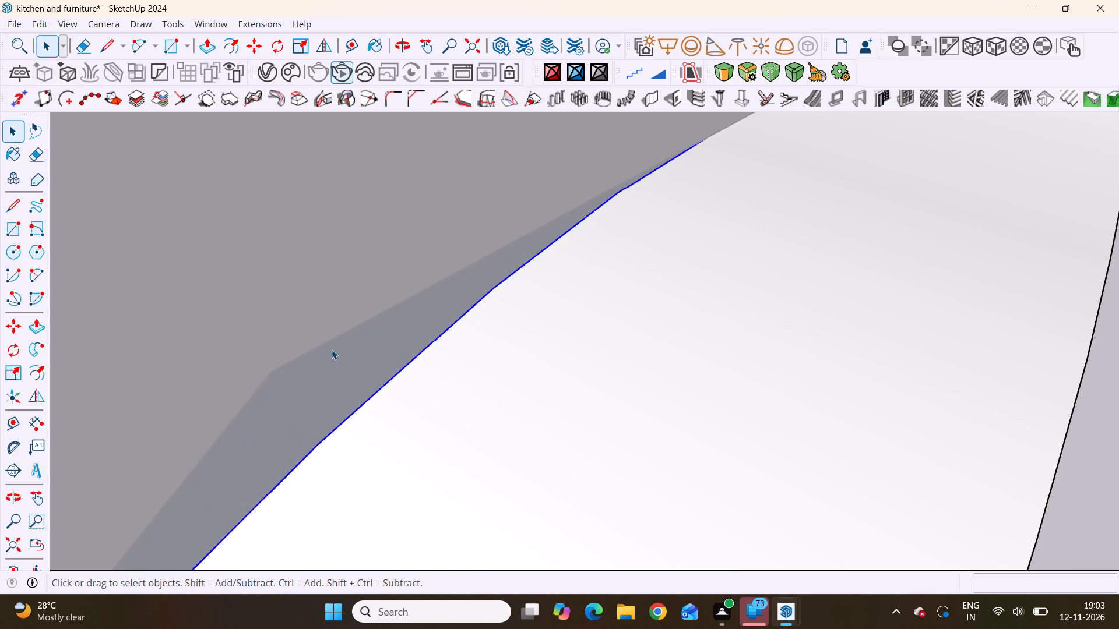
pyautogui.click(332, 349)
pyautogui.doubleClick(268, 373)
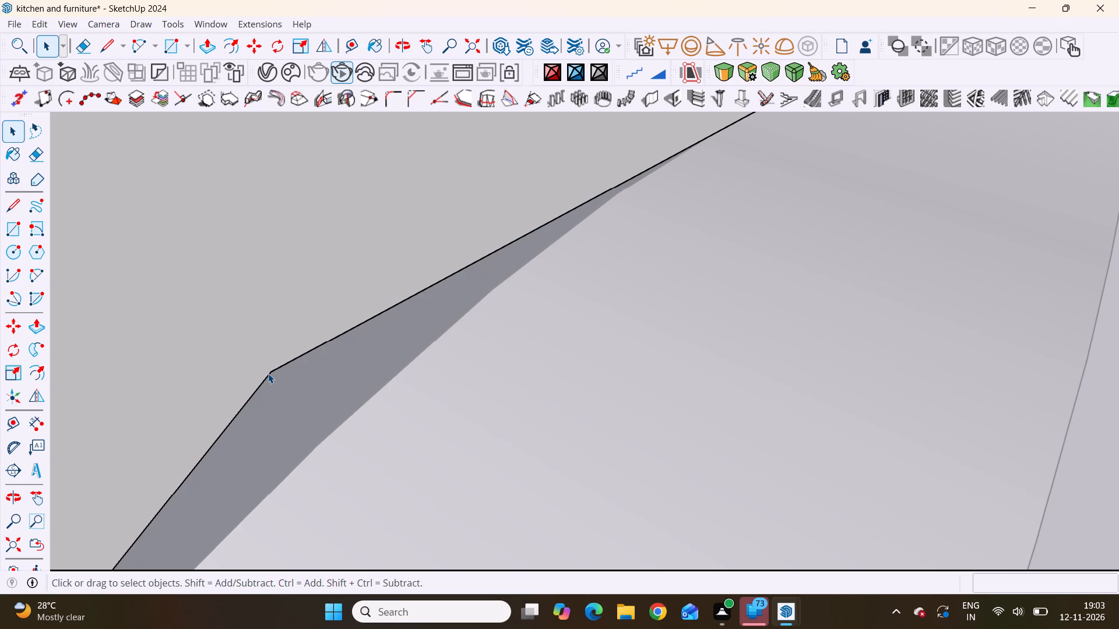
pyautogui.click(268, 373)
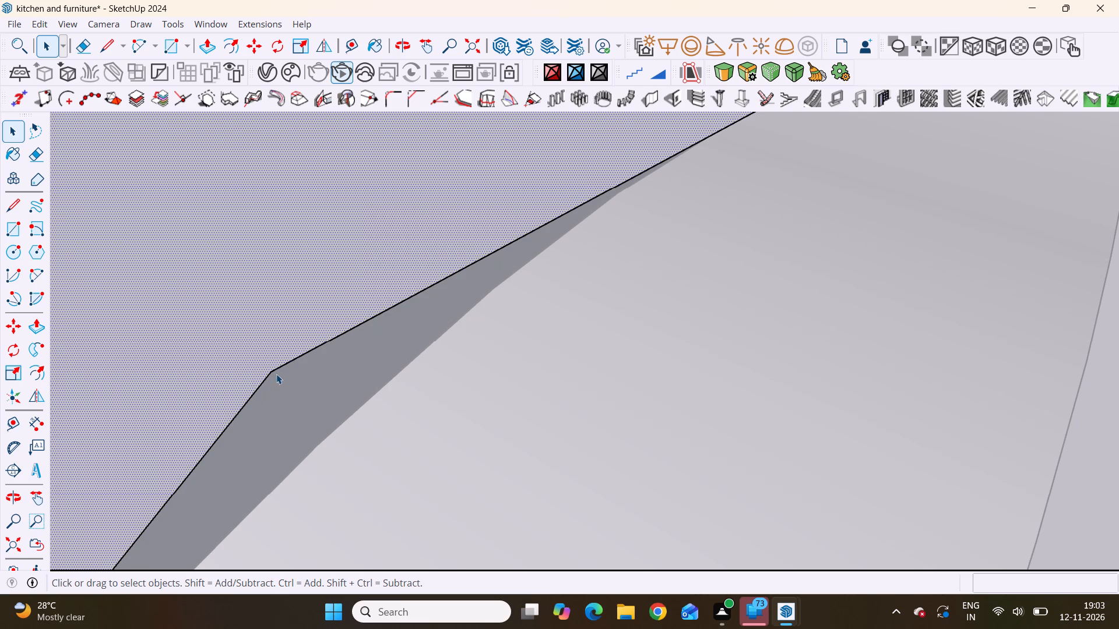
pyautogui.click(276, 374)
pyautogui.doubleClick(276, 373)
pyautogui.click(270, 370)
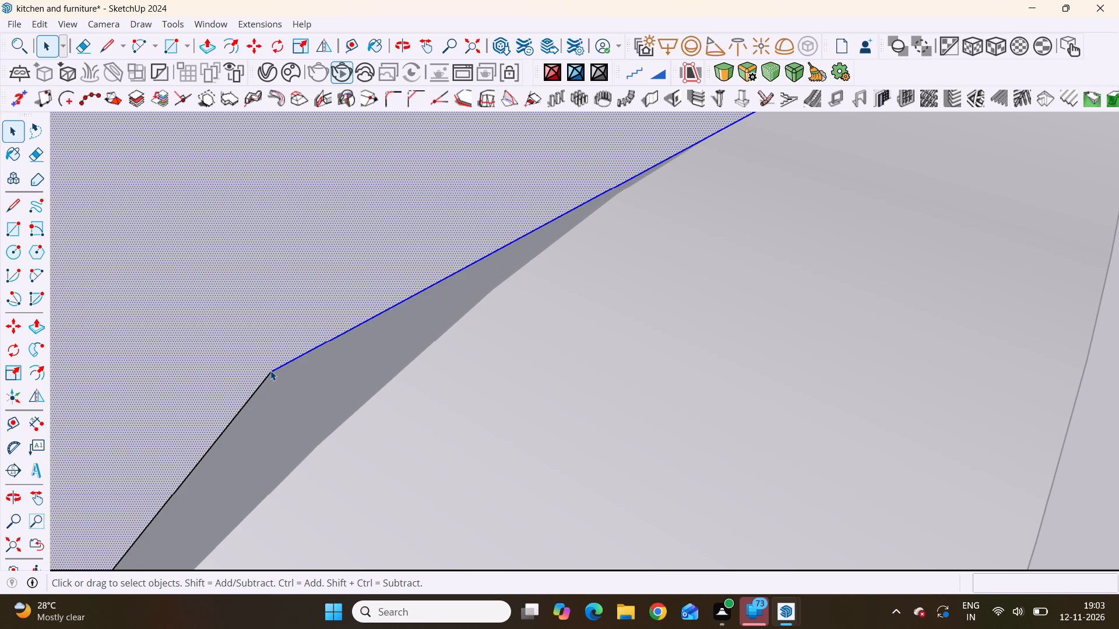
pyautogui.click(270, 370)
pyautogui.click(275, 375)
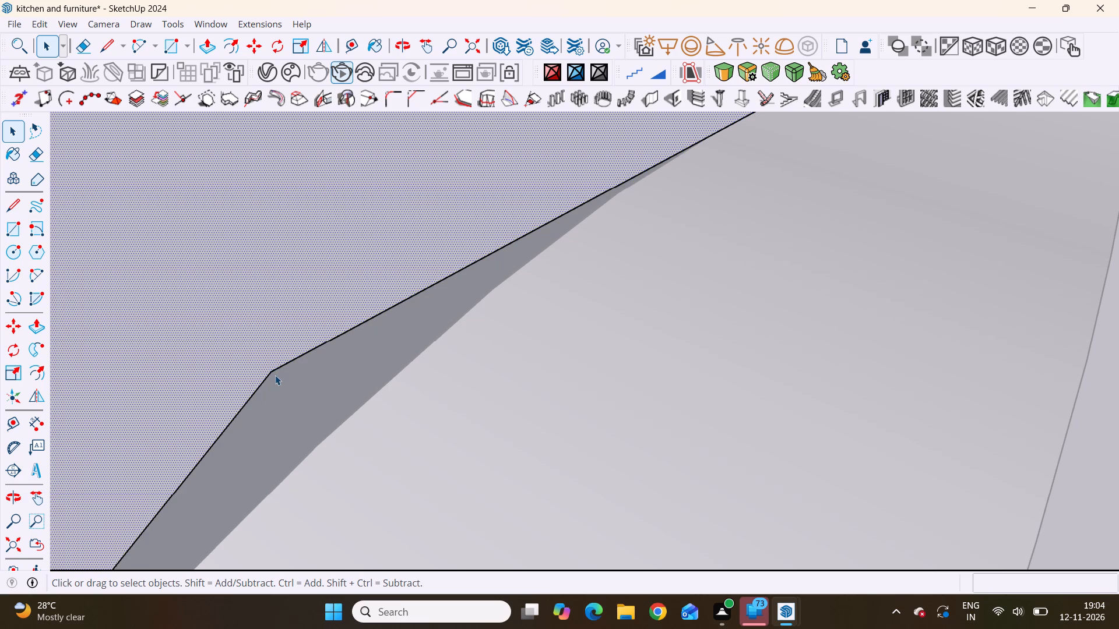
pyautogui.click(275, 372)
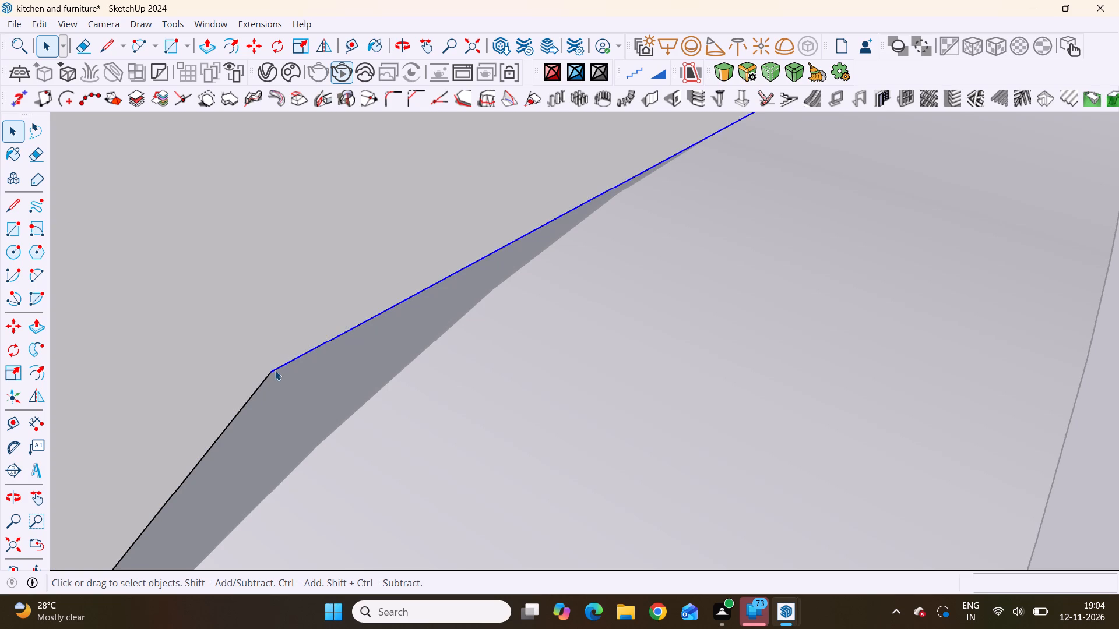
pyautogui.press('Delete')
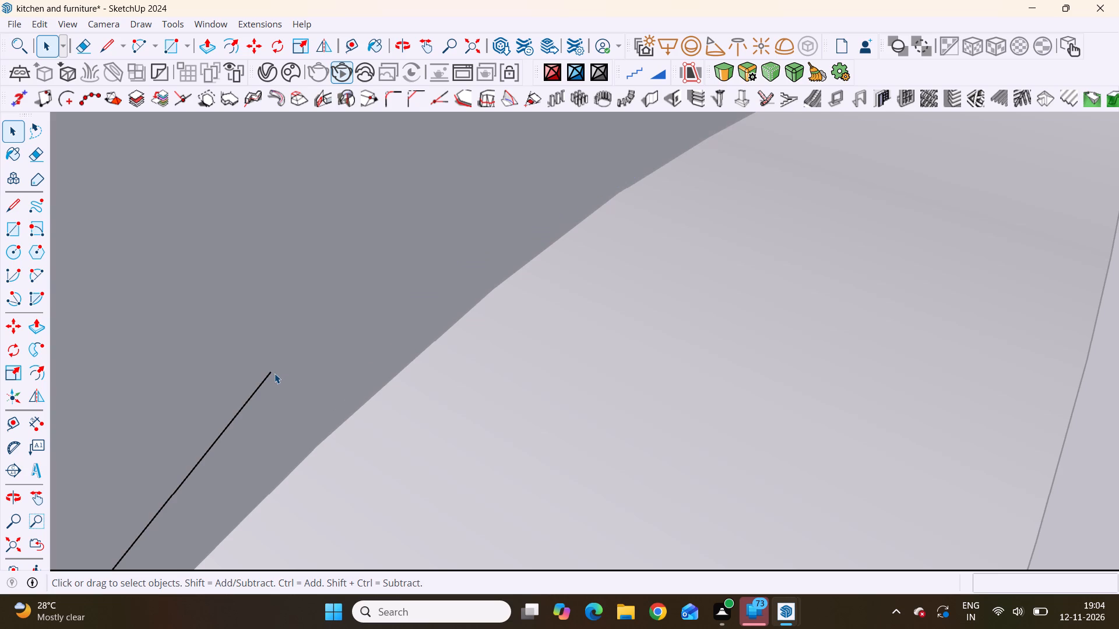
pyautogui.click(268, 377)
pyautogui.press('Delete')
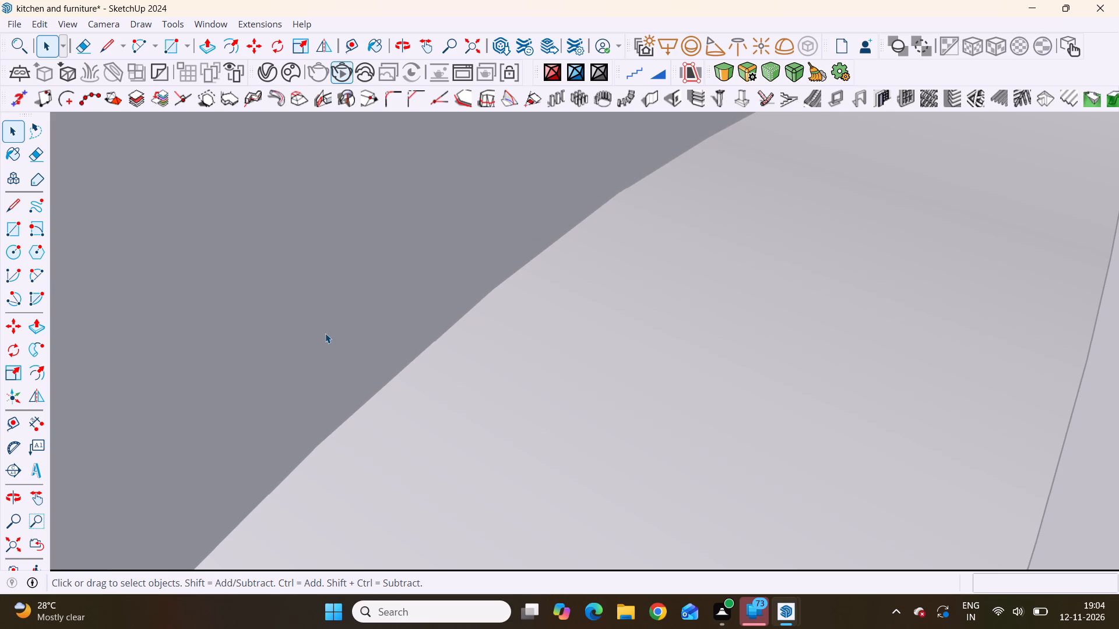
pyautogui.scroll(-20, 325, 333)
pyautogui.scroll(-20, 325, 333)
pyautogui.scroll(-5, 325, 333)
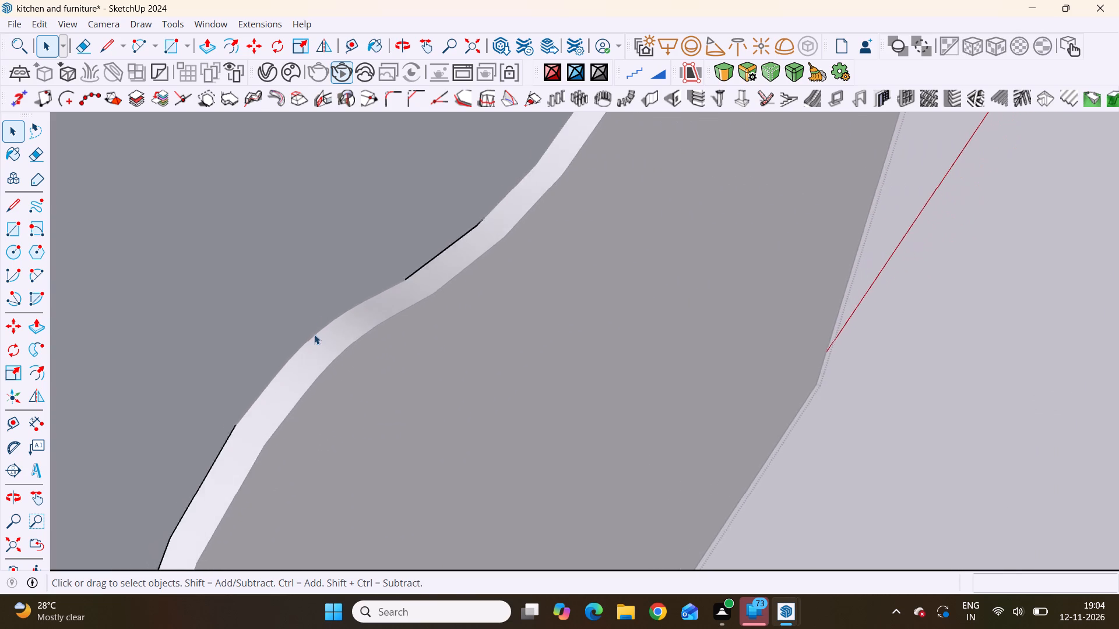
pyautogui.scroll(-20, 314, 334)
pyautogui.scroll(-20, 314, 334)
pyautogui.scroll(-4, 314, 334)
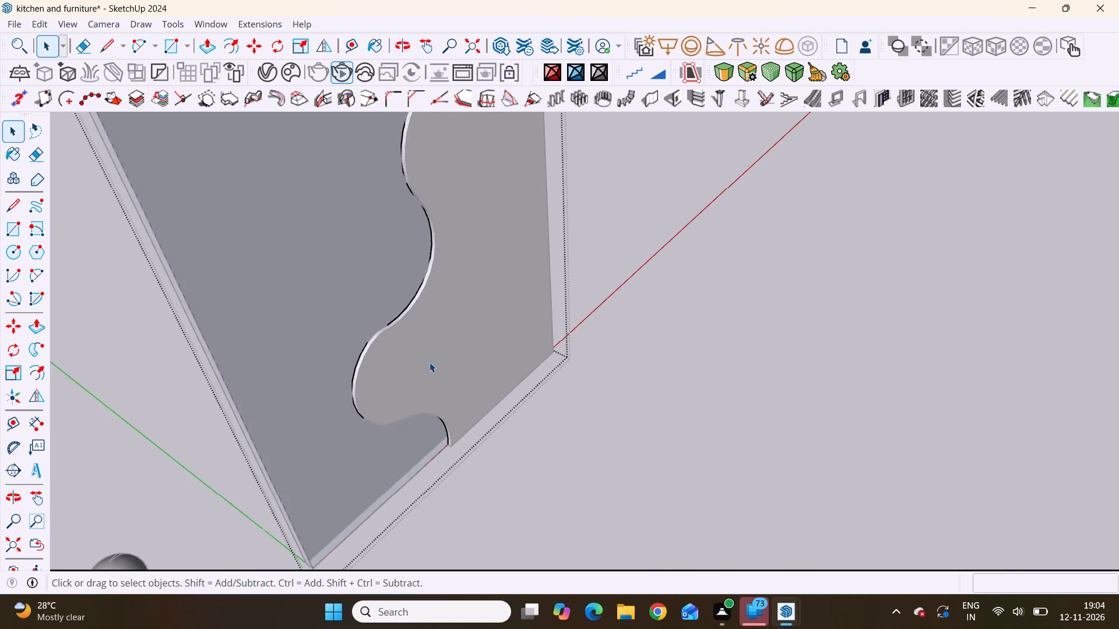
# Examine the smoothed wavy edge and the whole panel from several angles, and leave the open groups.
pyautogui.scroll(-14, 430, 362)
pyautogui.moveTo(474, 367); pyautogui.dragTo(361, 235, button='middle')
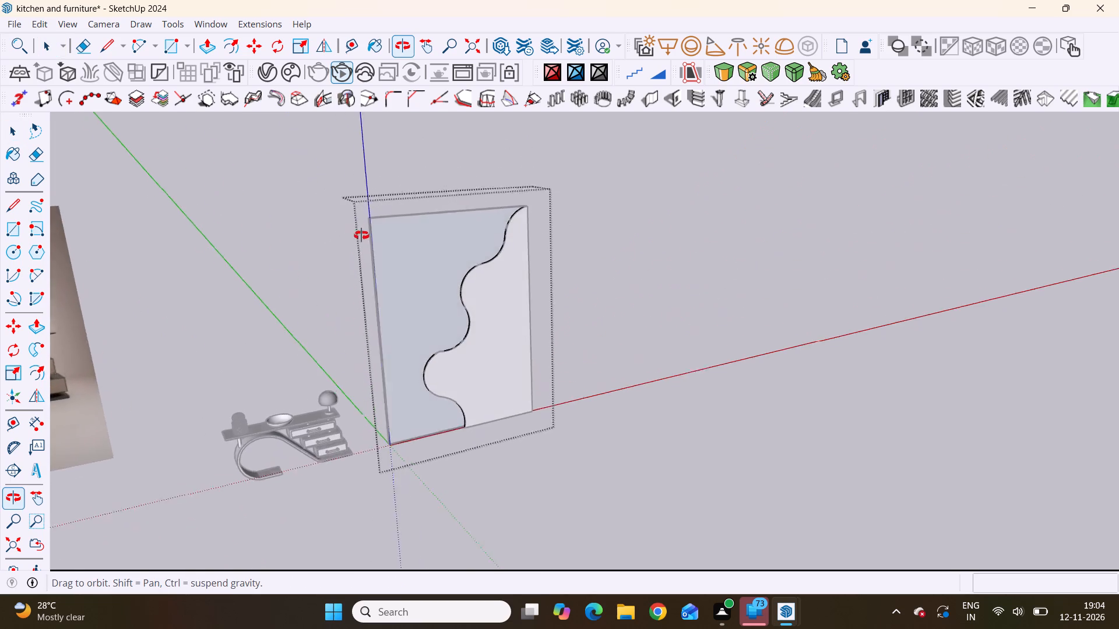
pyautogui.moveTo(361, 235); pyautogui.dragTo(363, 234, button='middle')
pyautogui.scroll(20, 469, 405)
pyautogui.scroll(7, 469, 405)
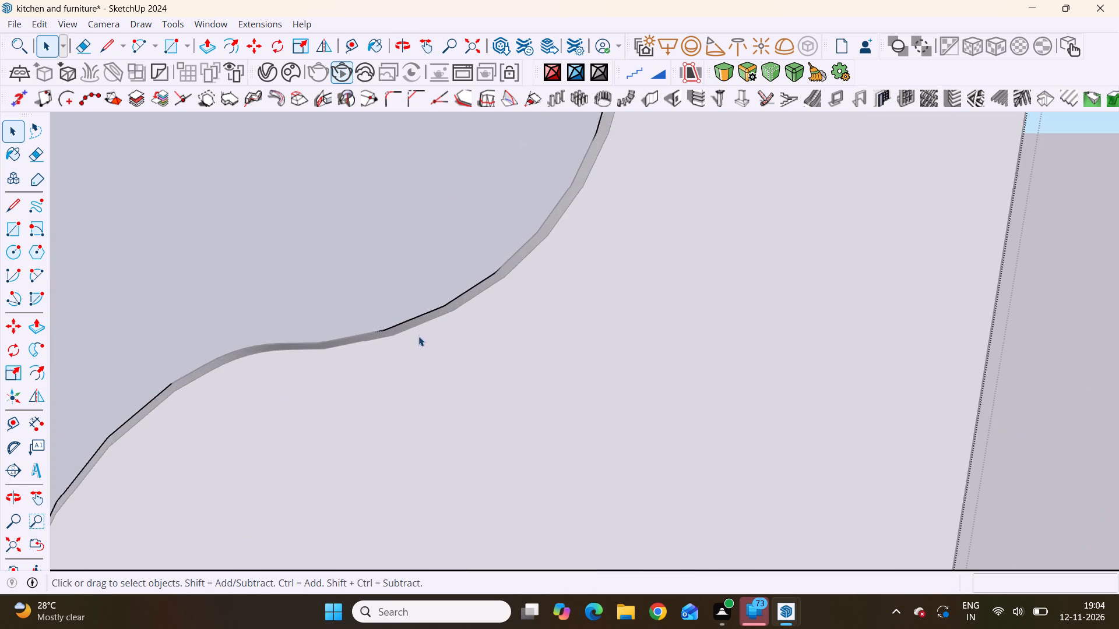
pyautogui.moveTo(287, 335); pyautogui.dragTo(273, 306, button='middle')
pyautogui.scroll(1, 297, 387)
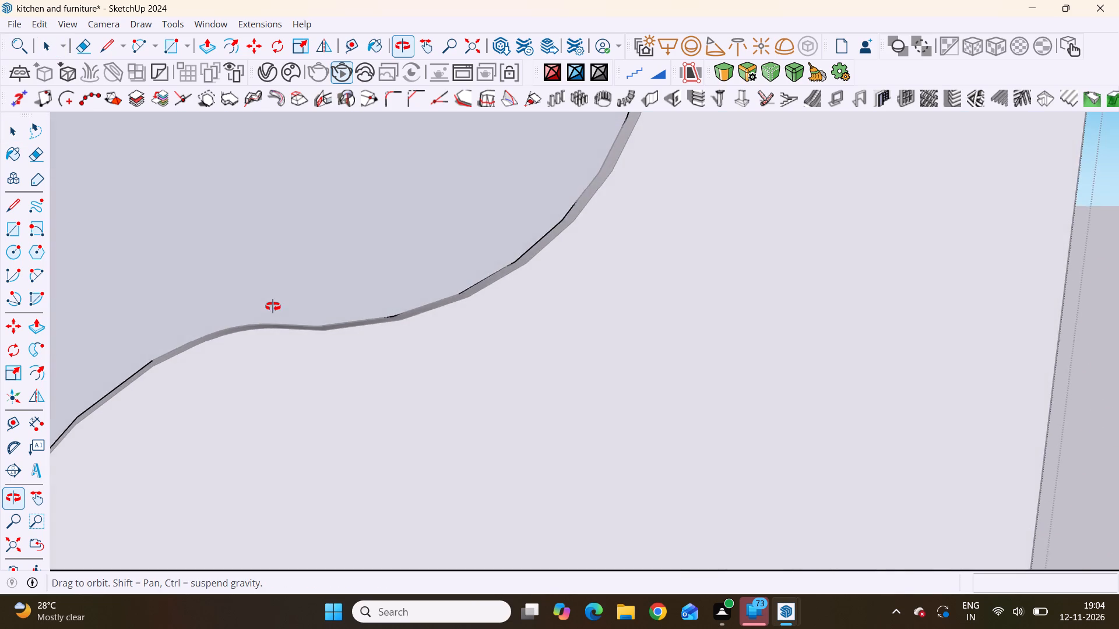
pyautogui.moveTo(273, 306); pyautogui.dragTo(273, 304, button='middle')
pyautogui.scroll(-11, 273, 304)
pyautogui.press('space')
pyautogui.scroll(-8, 322, 316)
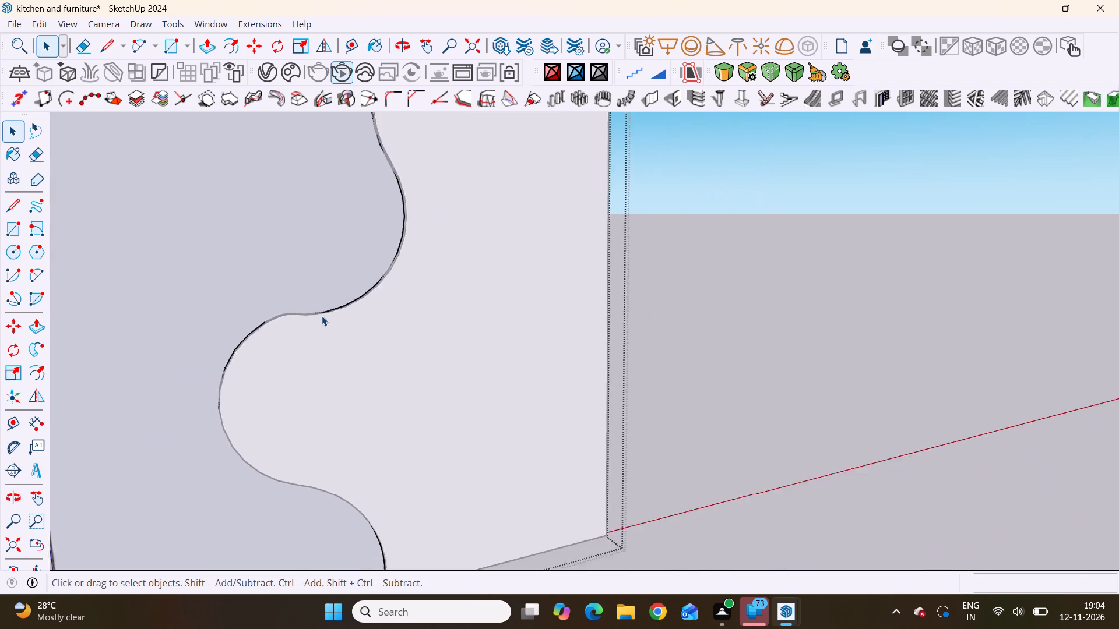
pyautogui.scroll(-2, 322, 316)
pyautogui.click(664, 291)
pyautogui.scroll(-4, 413, 343)
pyautogui.moveTo(356, 326); pyautogui.dragTo(661, 501, button='middle')
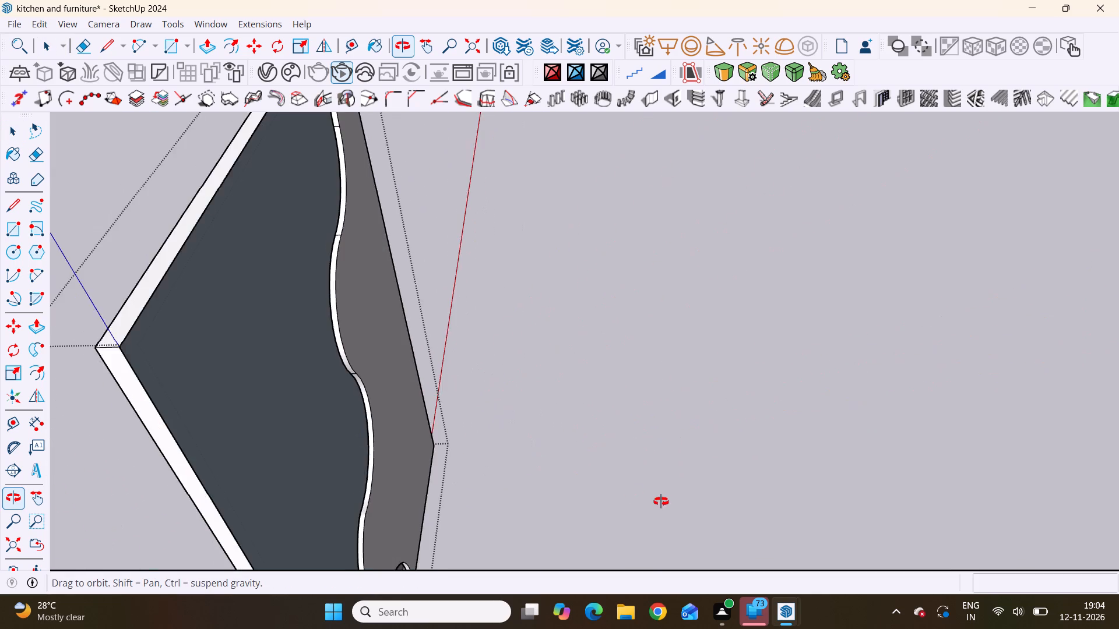
pyautogui.moveTo(661, 501); pyautogui.dragTo(510, 436, button='middle')
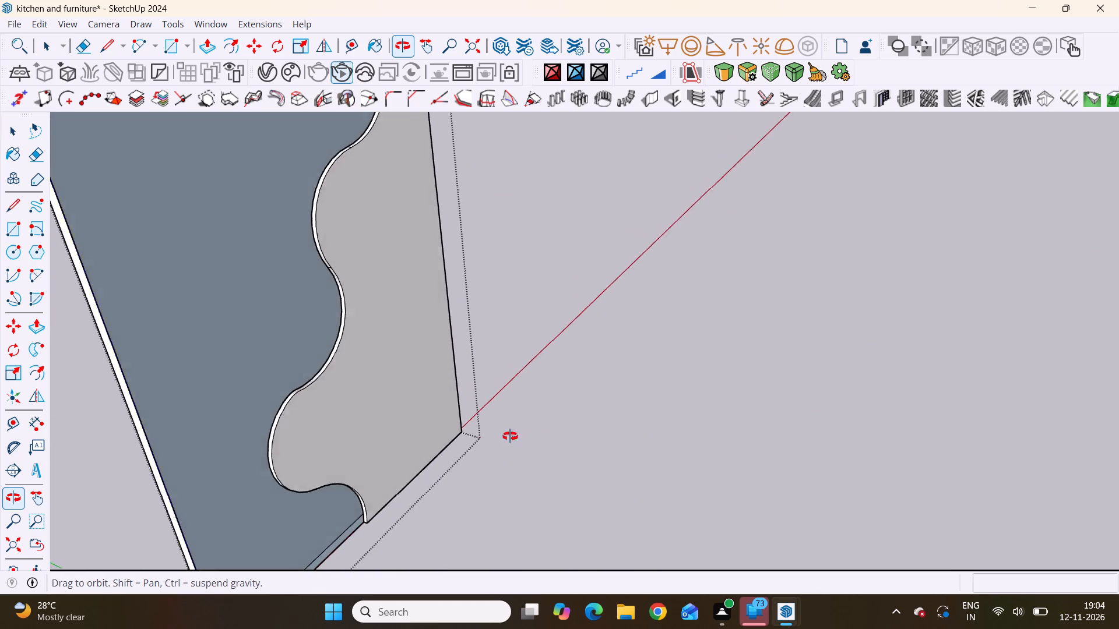
pyautogui.moveTo(510, 436); pyautogui.dragTo(276, 308, button='middle')
pyautogui.scroll(-5, 345, 378)
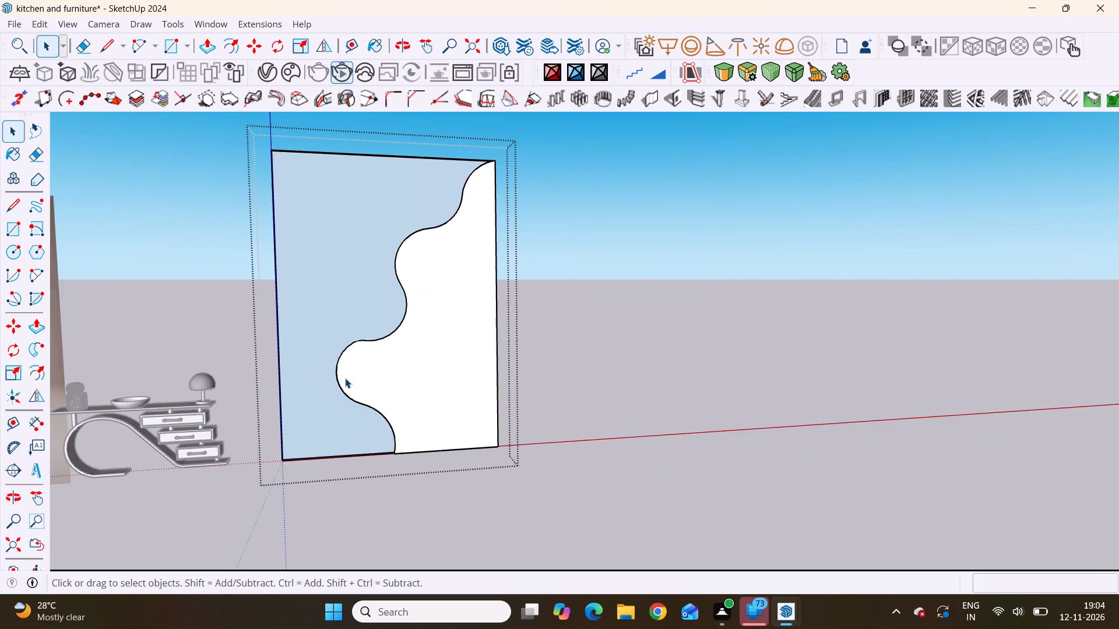
pyautogui.scroll(-3, 345, 378)
pyautogui.press('space')
pyautogui.click(604, 291)
# Open the back panel's group and push its front face back 2 1/16" with Push/Pull.
pyautogui.scroll(1, 414, 333)
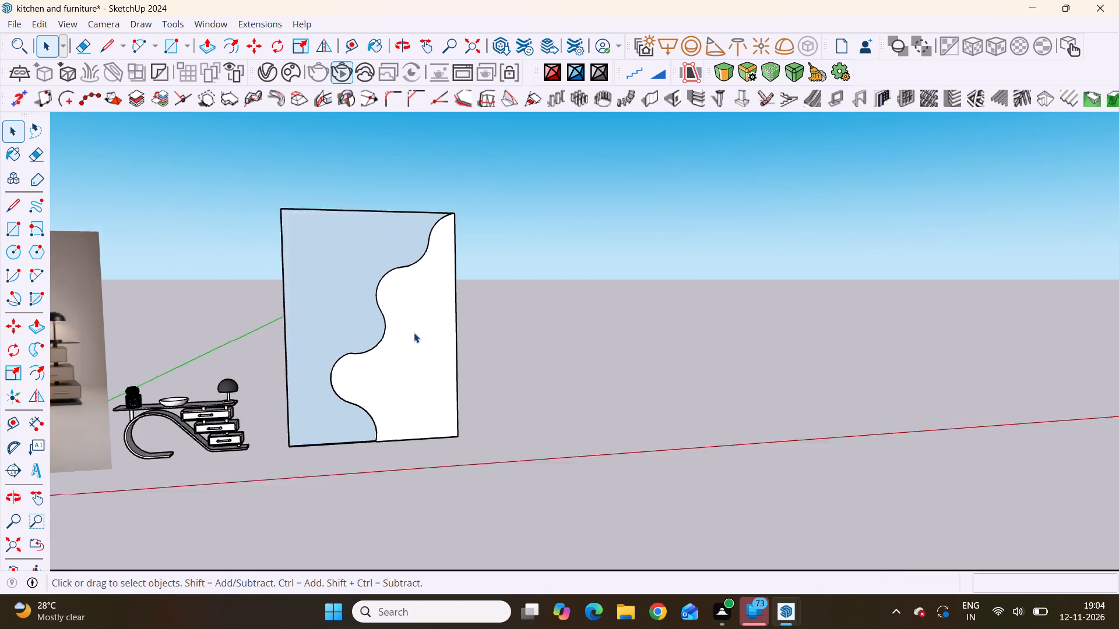
pyautogui.scroll(2, 414, 333)
pyautogui.moveTo(336, 295); pyautogui.dragTo(587, 508, button='middle')
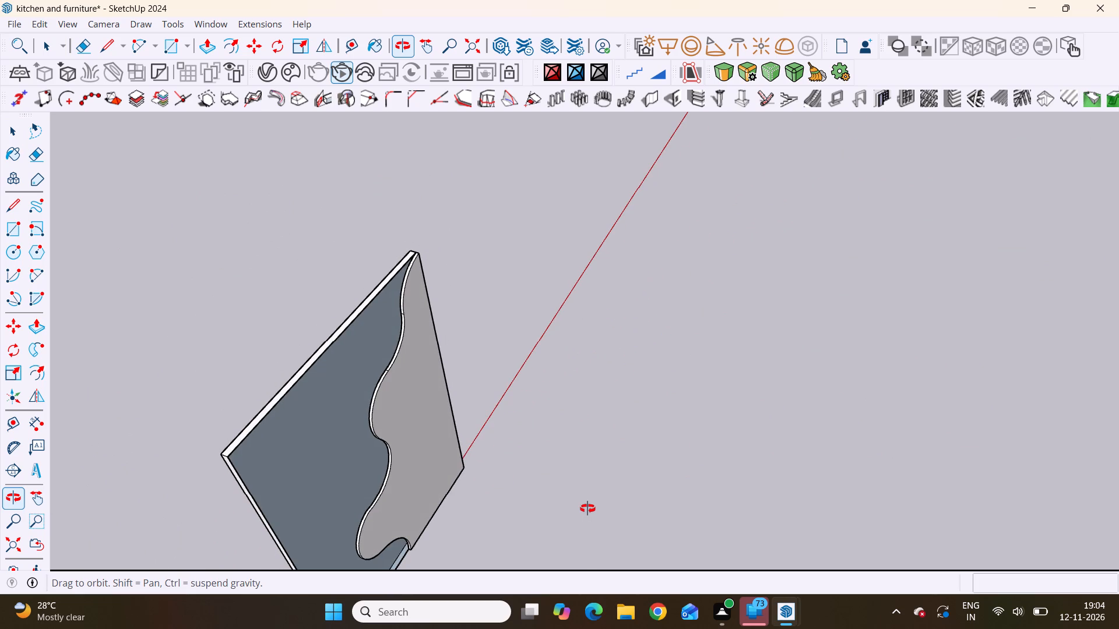
pyautogui.moveTo(587, 508); pyautogui.dragTo(342, 434, button='middle')
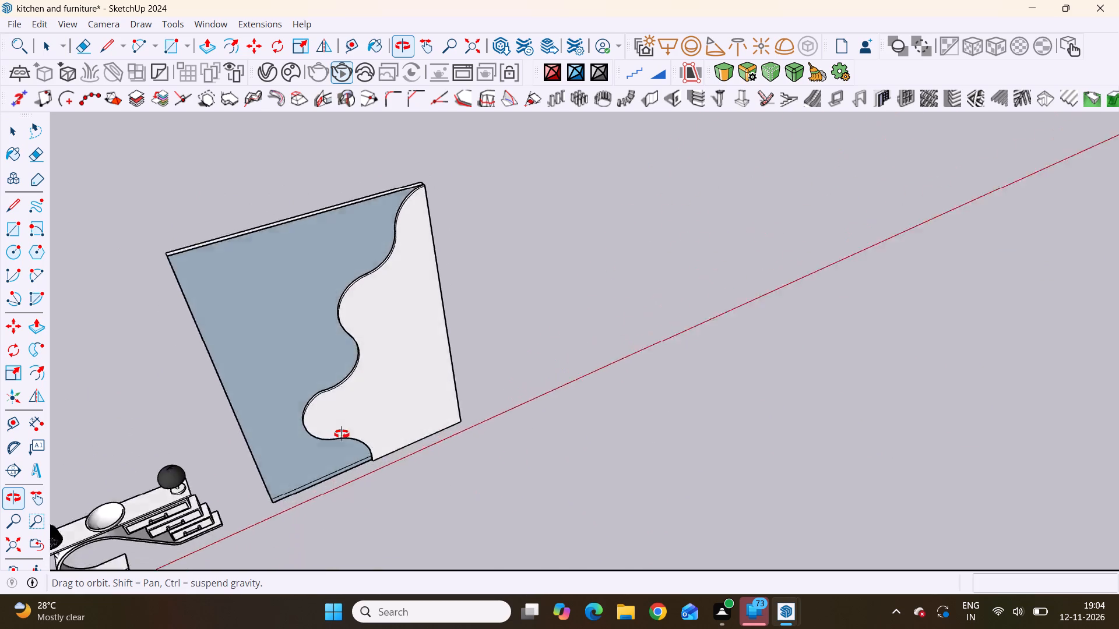
pyautogui.moveTo(342, 434); pyautogui.dragTo(454, 416, button='middle')
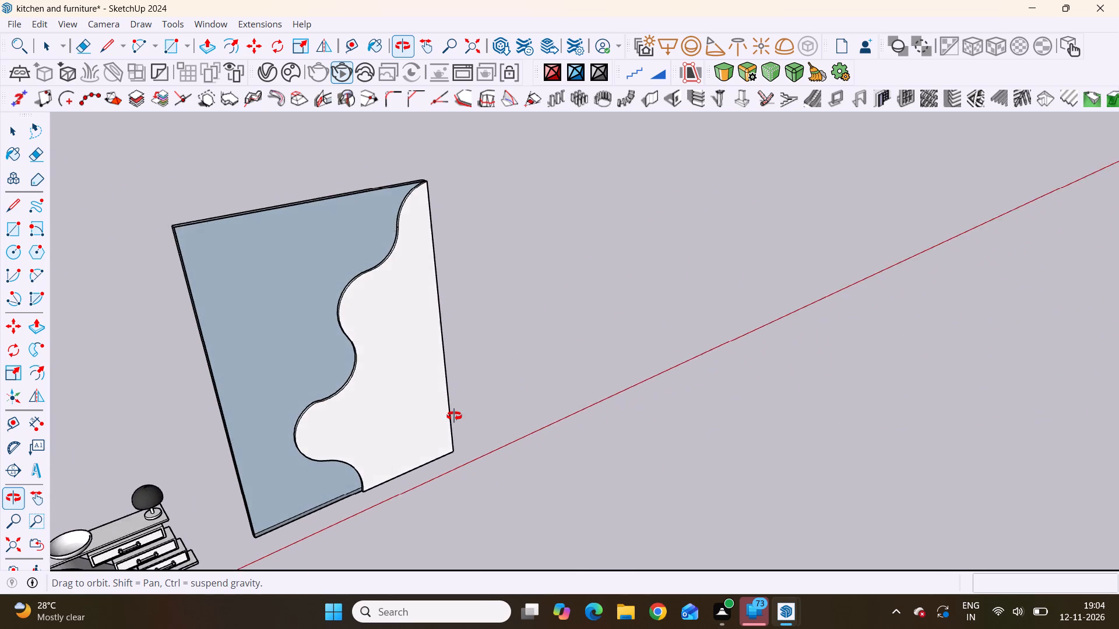
pyautogui.moveTo(454, 416); pyautogui.dragTo(345, 403, button='middle')
pyautogui.click(311, 275)
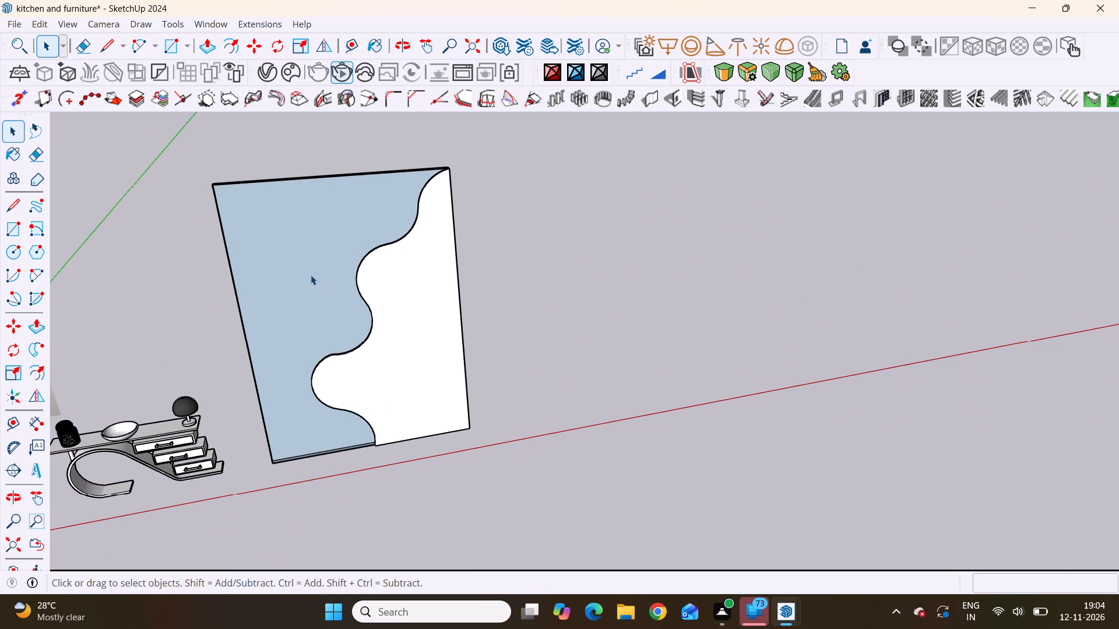
pyautogui.doubleClick(311, 274)
pyautogui.click(311, 274)
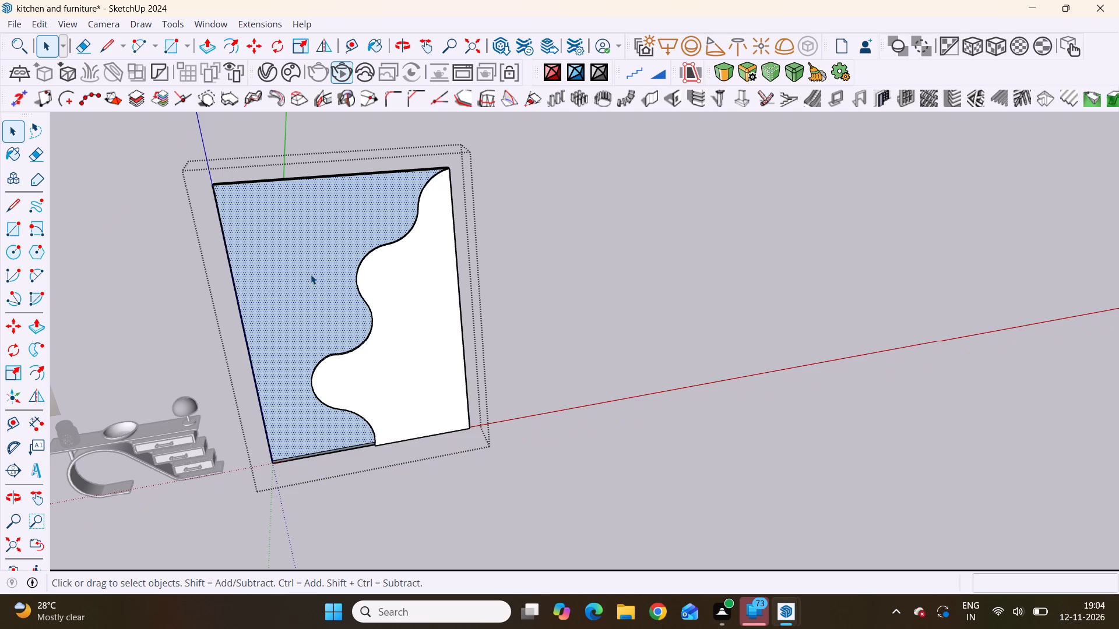
pyautogui.press('p')
pyautogui.click(311, 275)
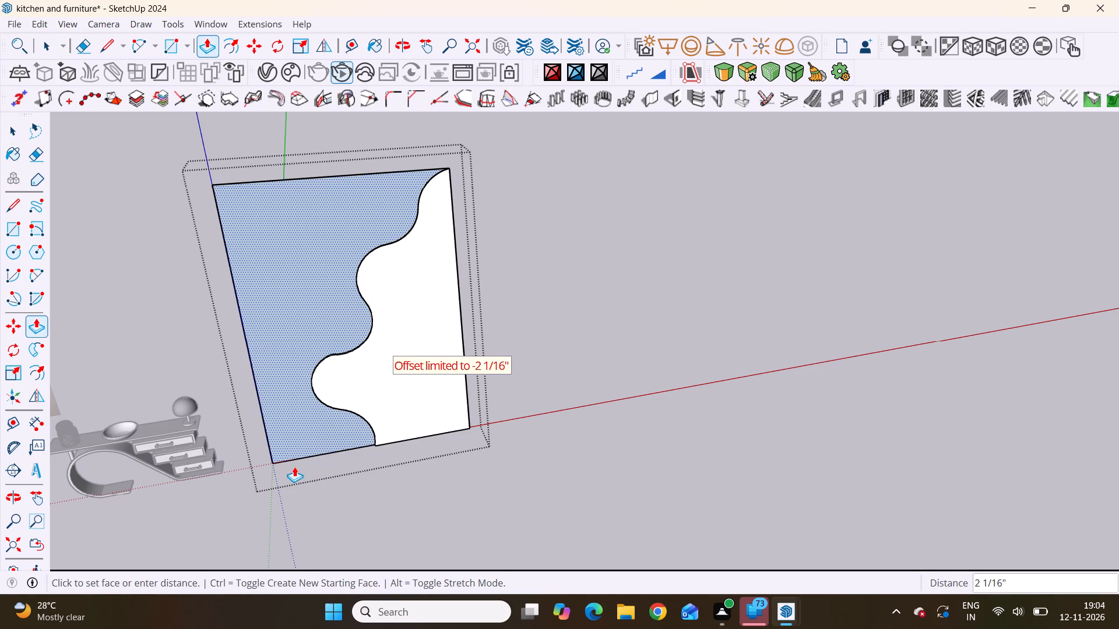
pyautogui.scroll(11, 273, 470)
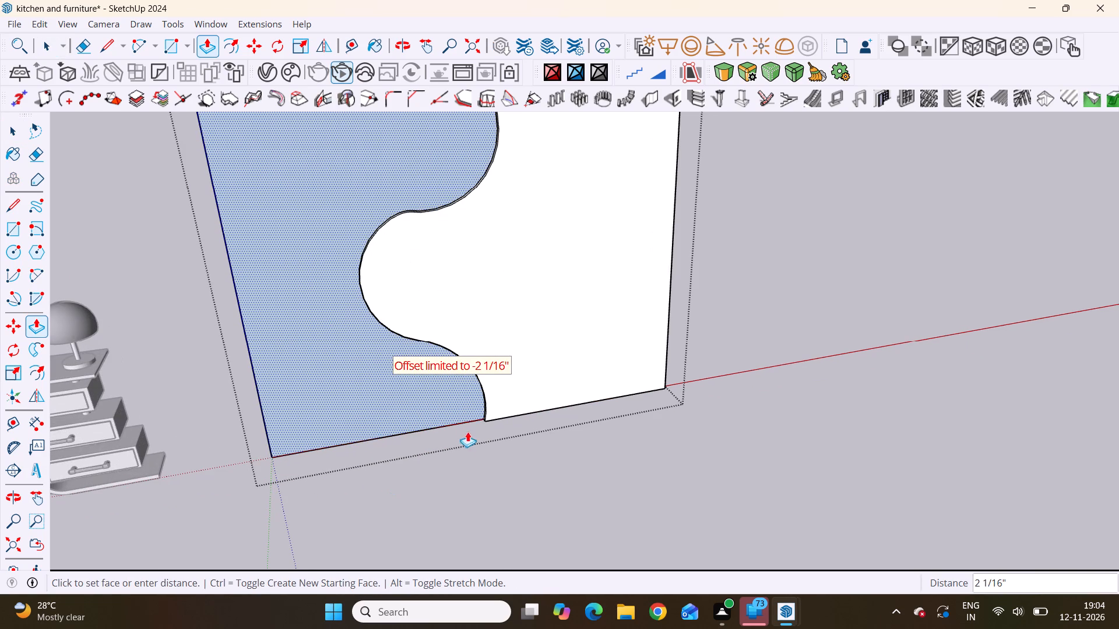
pyautogui.click(491, 422)
# Leave the back panel's group and examine the panel's thickness from the front, side and rear.
pyautogui.scroll(-4, 385, 446)
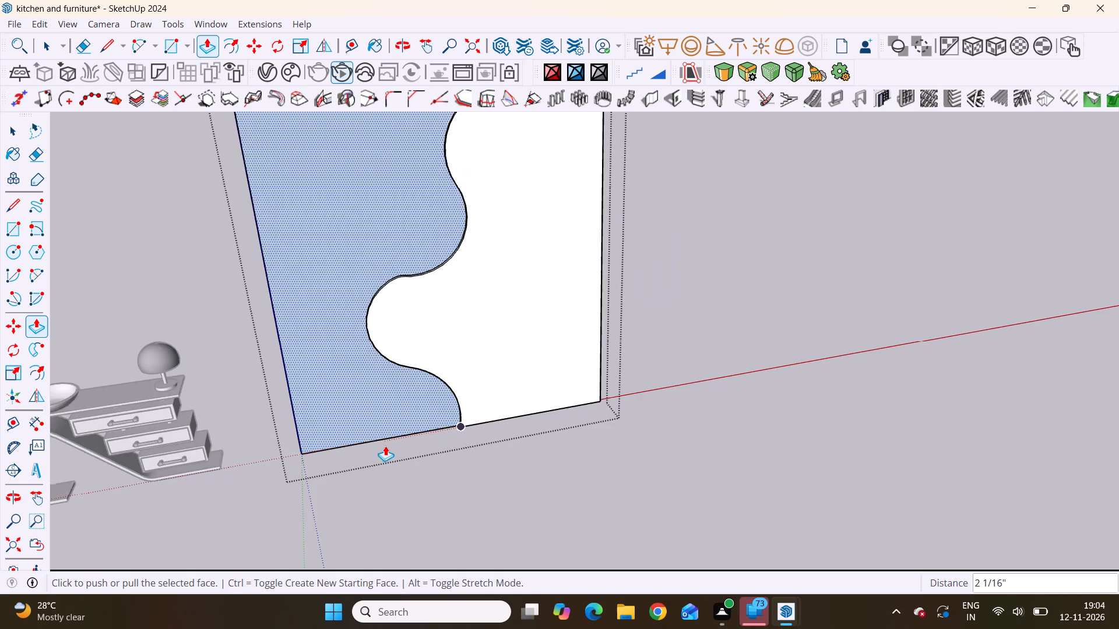
pyautogui.scroll(-3, 385, 445)
pyautogui.moveTo(281, 386); pyautogui.dragTo(492, 445, button='middle')
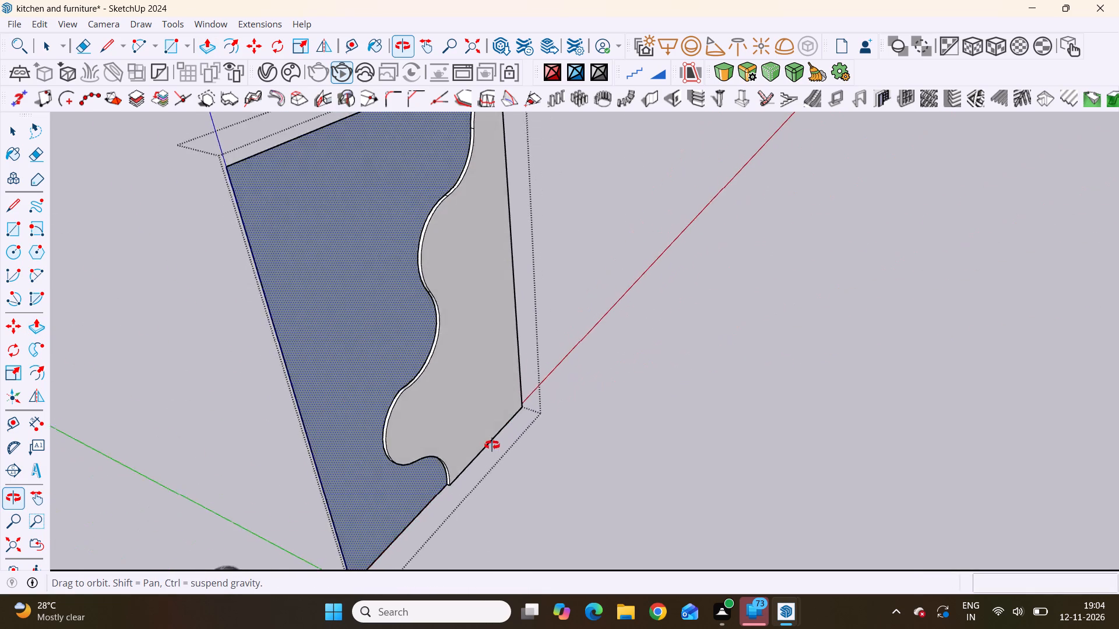
pyautogui.moveTo(492, 445); pyautogui.dragTo(411, 469, button='middle')
pyautogui.press('space')
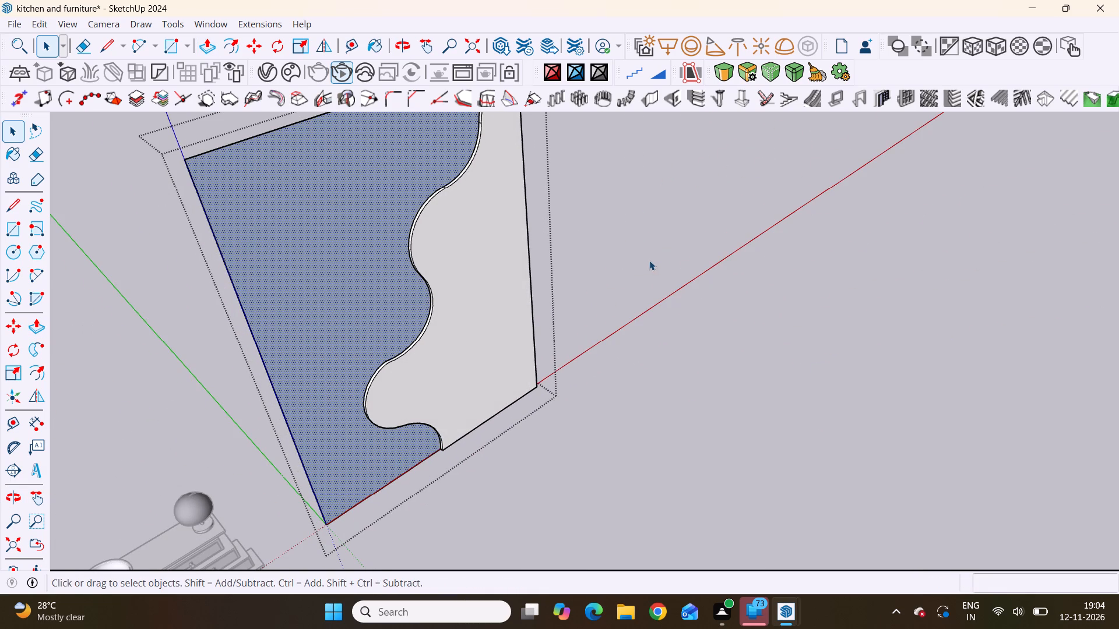
pyautogui.click(649, 260)
pyautogui.scroll(3, 319, 480)
pyautogui.scroll(-3, 318, 480)
pyautogui.moveTo(318, 480); pyautogui.dragTo(330, 407, button='middle')
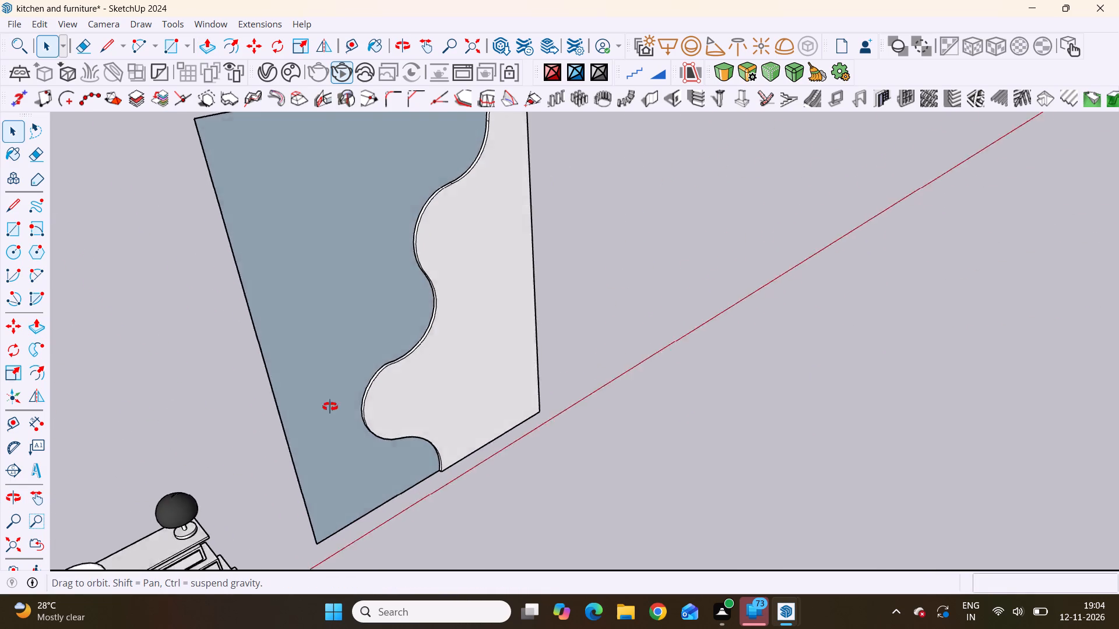
pyautogui.moveTo(330, 407); pyautogui.dragTo(548, 511, button='middle')
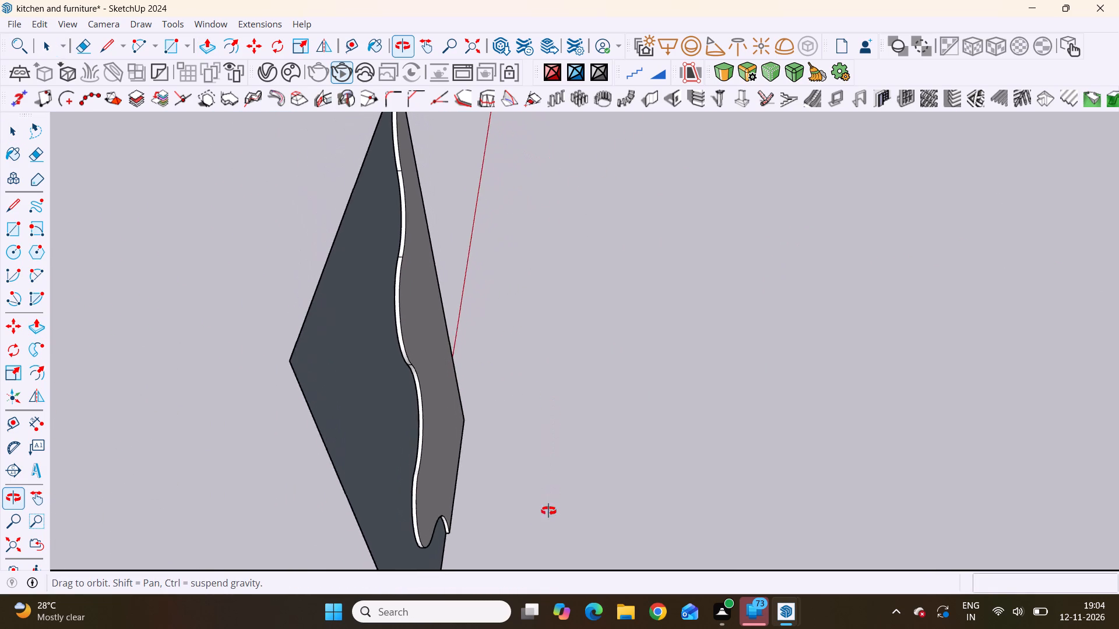
pyautogui.moveTo(548, 511); pyautogui.dragTo(600, 302, button='middle')
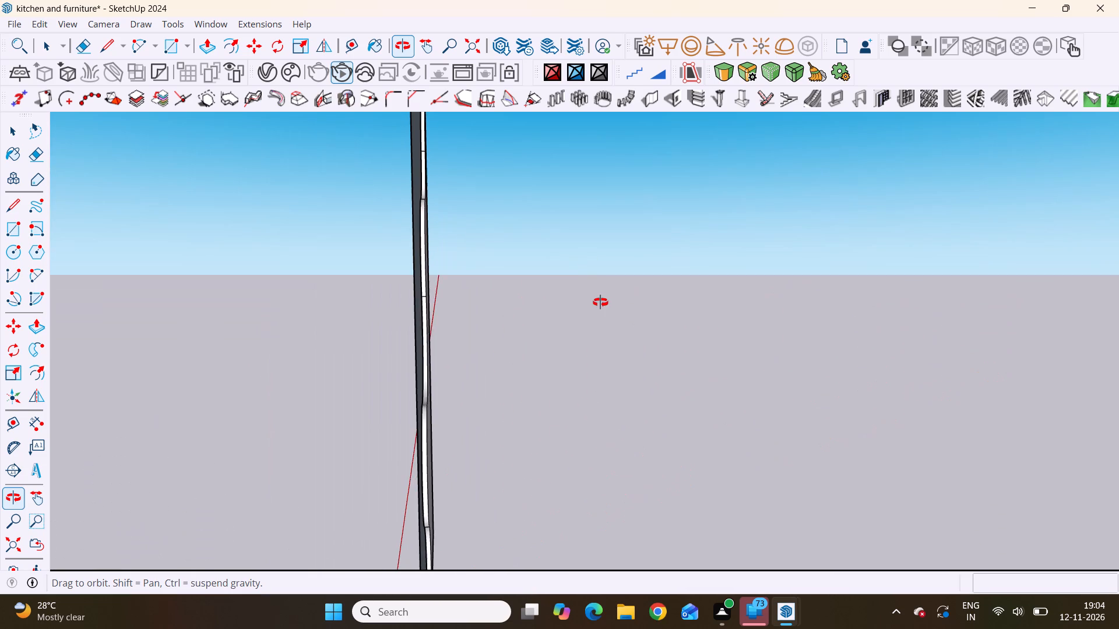
pyautogui.moveTo(600, 302); pyautogui.dragTo(701, 501, button='middle')
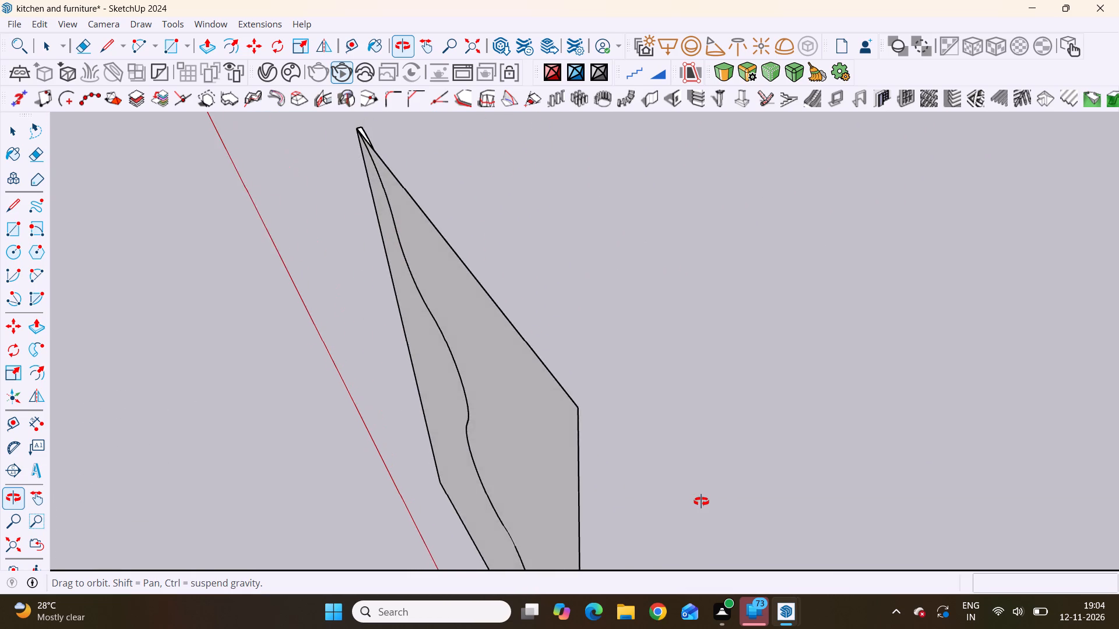
pyautogui.moveTo(701, 501); pyautogui.dragTo(474, 448, button='middle')
# Reopen the back panel's group and extrude its face 4 1/2" backward, away from the wavy front layer.
pyautogui.scroll(1, 475, 448)
pyautogui.click(281, 296)
pyautogui.click(281, 296)
pyautogui.click(281, 296)
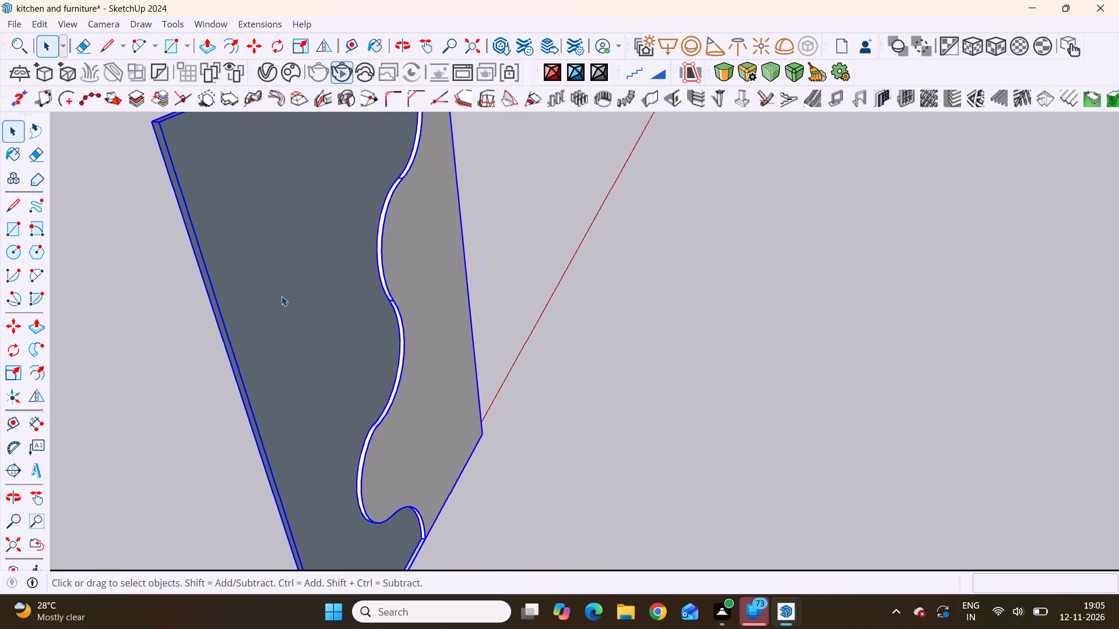
pyautogui.doubleClick(281, 296)
pyautogui.click(281, 296)
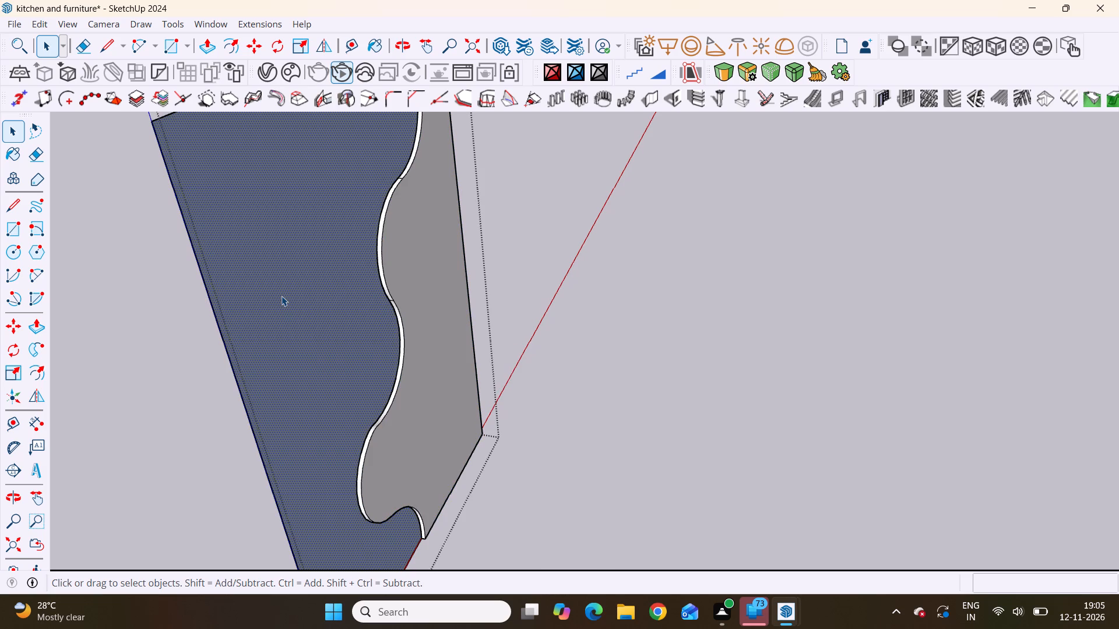
pyautogui.press('p')
pyautogui.click(281, 296)
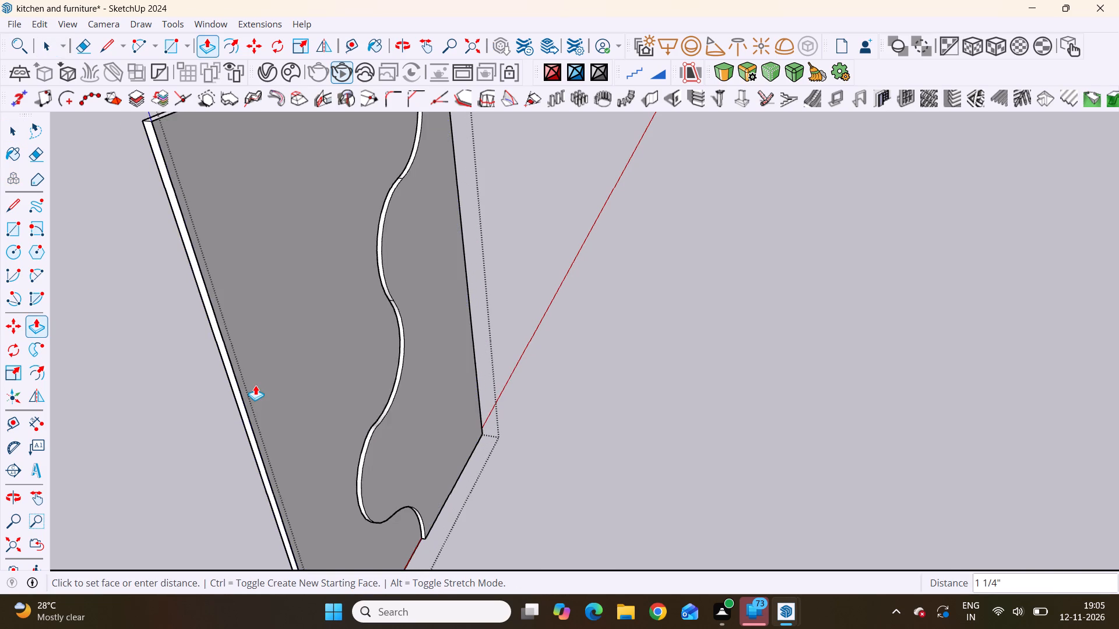
pyautogui.scroll(-12, 255, 385)
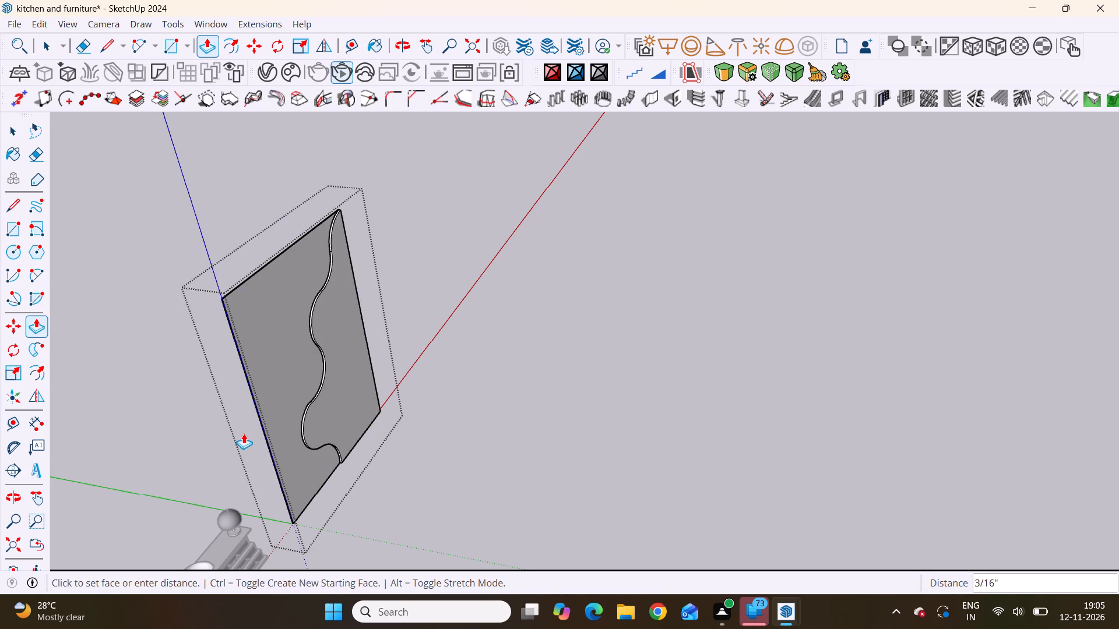
pyautogui.scroll(17, 244, 433)
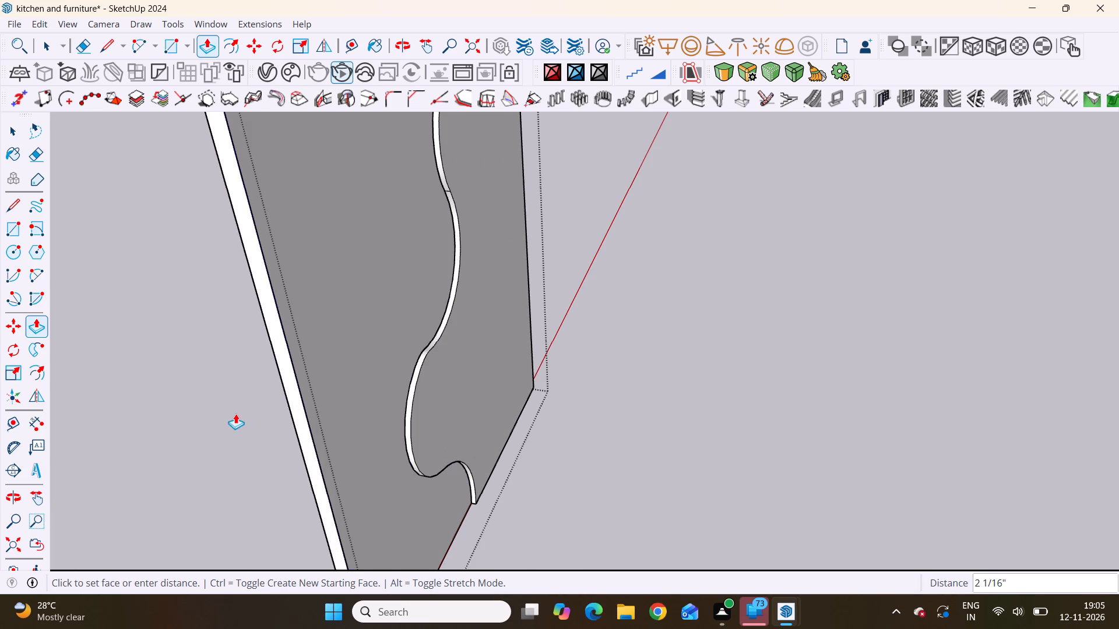
pyautogui.scroll(-12, 235, 414)
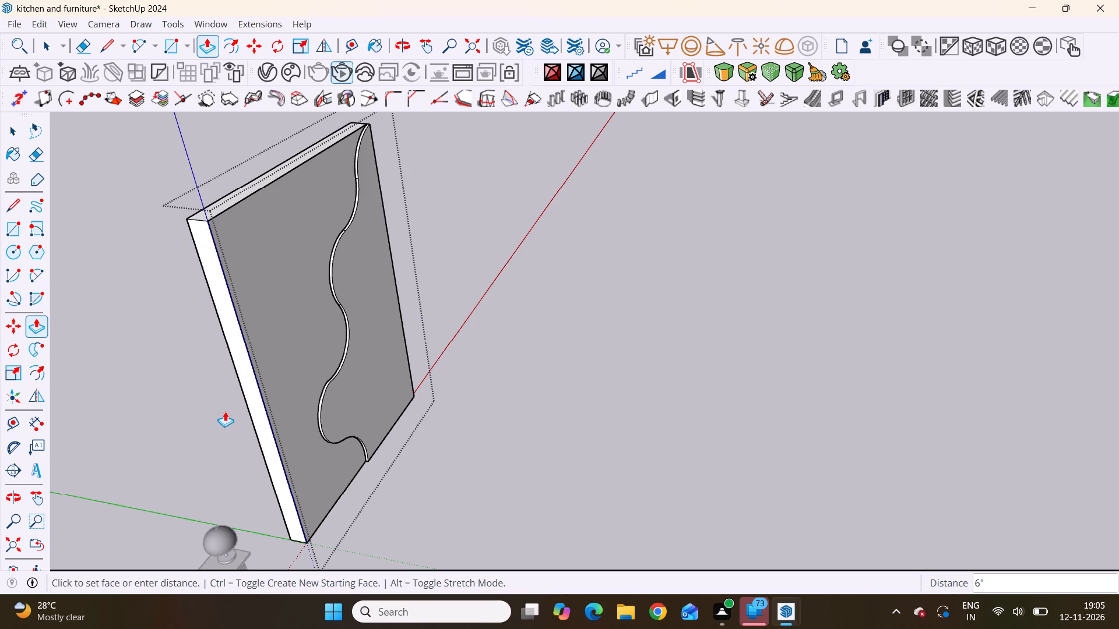
pyautogui.click(230, 413)
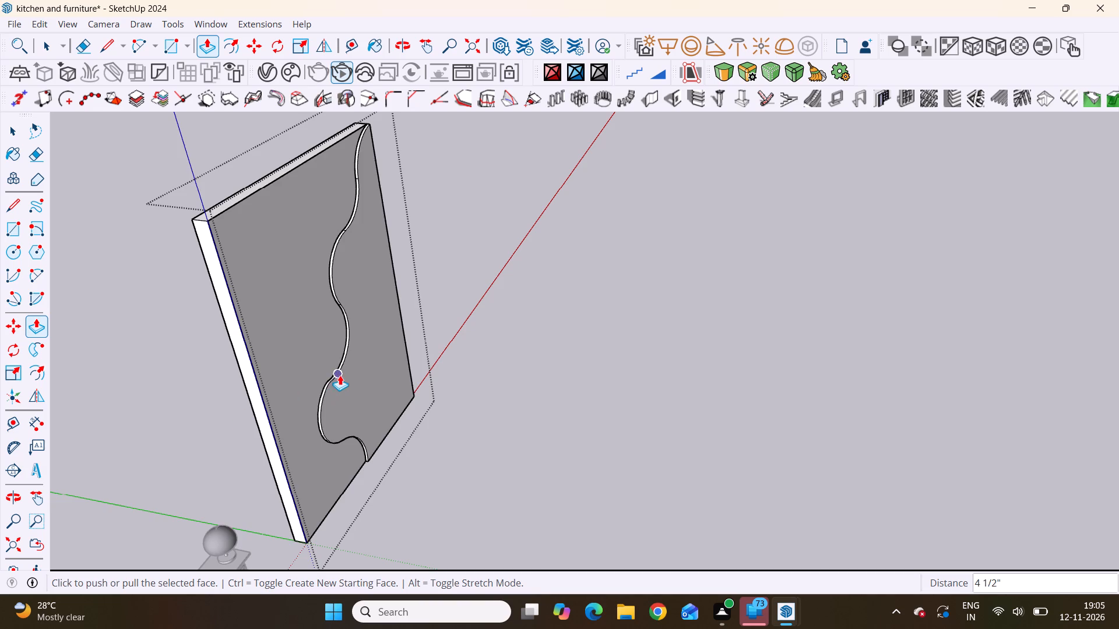
# Examine the thickened back panel and the wavy front layer from the front and side, alongside the reference images.
pyautogui.scroll(-17, 340, 375)
pyautogui.press('space')
pyautogui.moveTo(435, 362); pyautogui.dragTo(151, 322, button='middle')
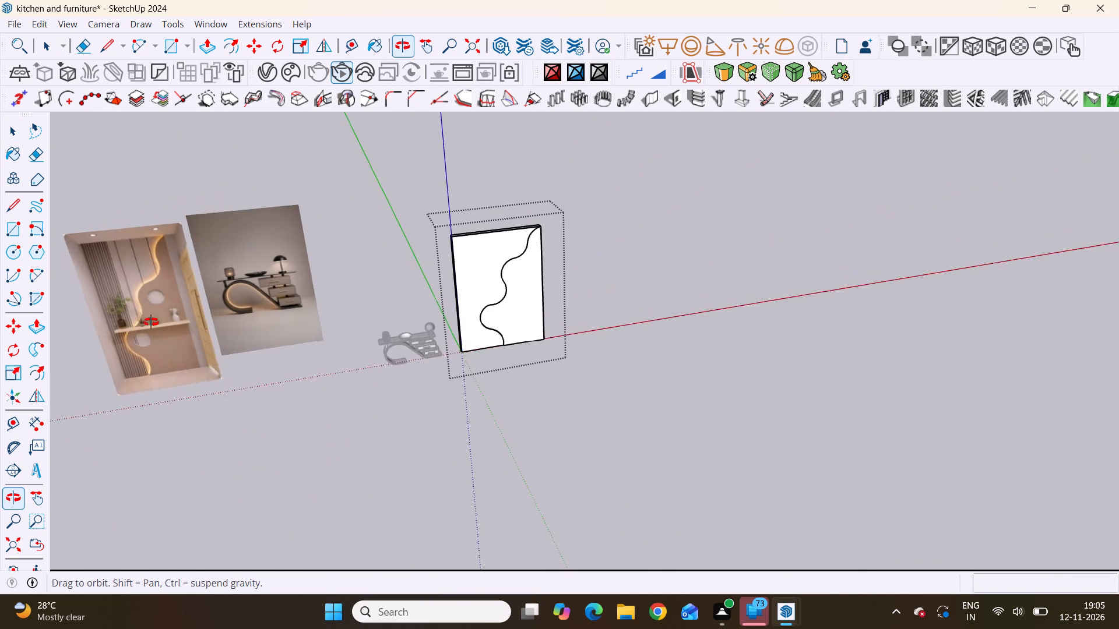
pyautogui.moveTo(151, 322); pyautogui.dragTo(153, 296, button='middle')
pyautogui.scroll(11, 601, 388)
pyautogui.moveTo(431, 345); pyautogui.dragTo(478, 445, button='middle')
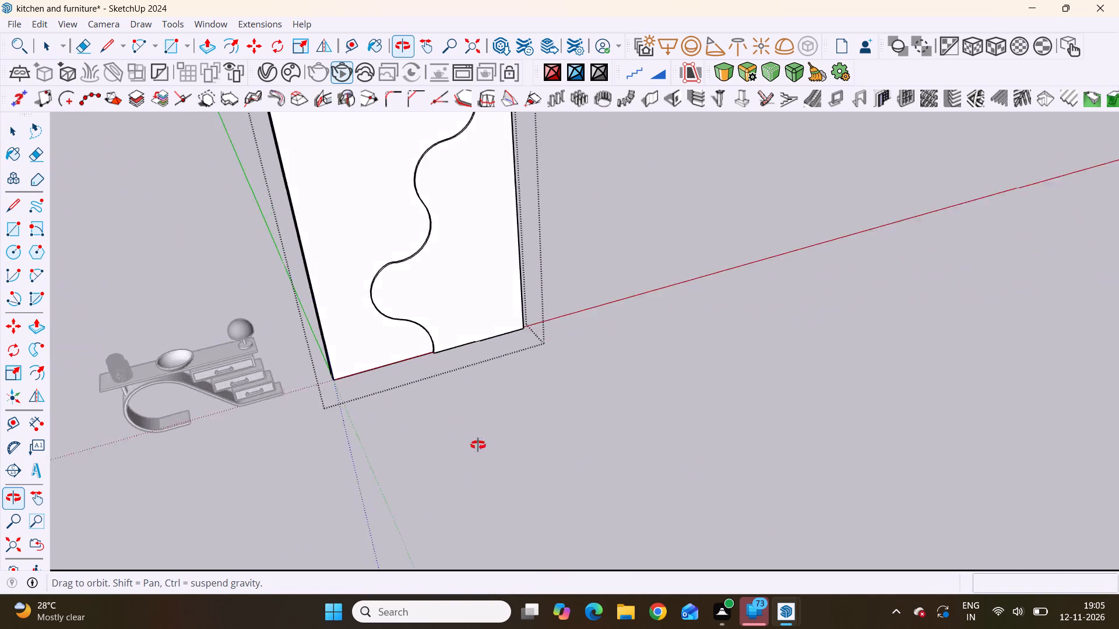
pyautogui.moveTo(478, 445); pyautogui.dragTo(356, 401, button='middle')
pyautogui.scroll(-6, 356, 401)
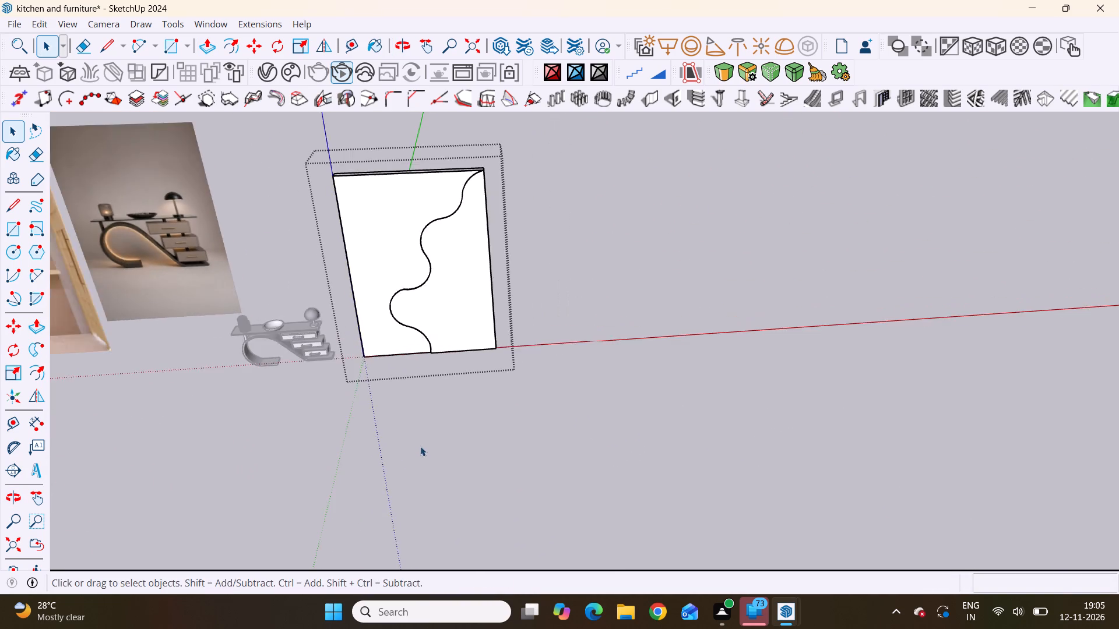
pyautogui.scroll(-3, 420, 446)
pyautogui.moveTo(723, 341); pyautogui.dragTo(561, 445, button='middle')
pyautogui.scroll(9, 504, 288)
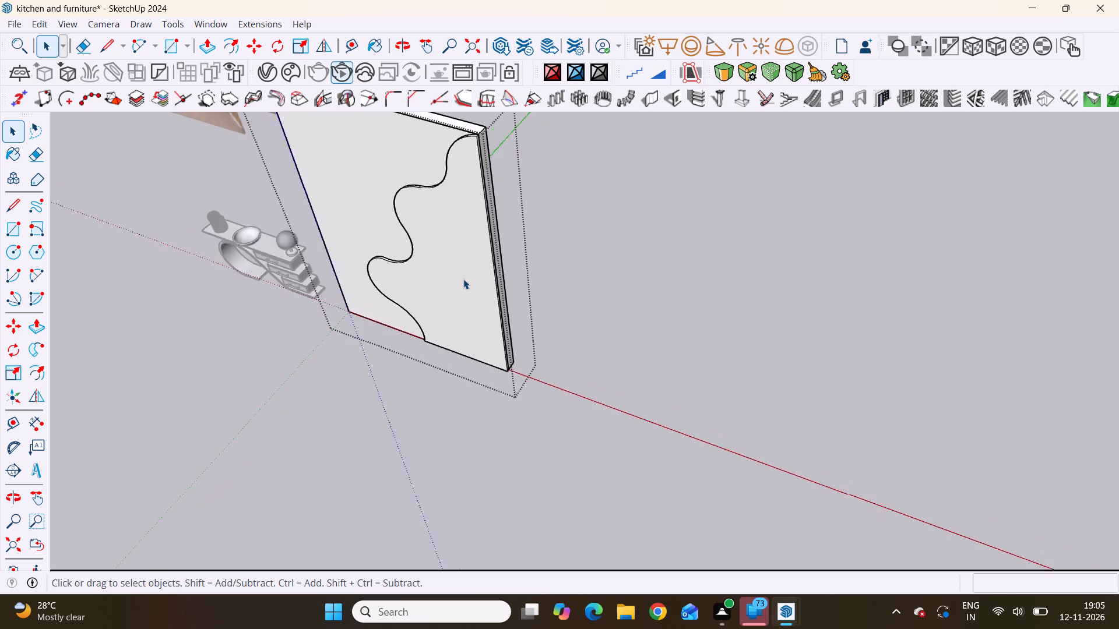
pyautogui.scroll(6, 463, 279)
pyautogui.scroll(-12, 463, 279)
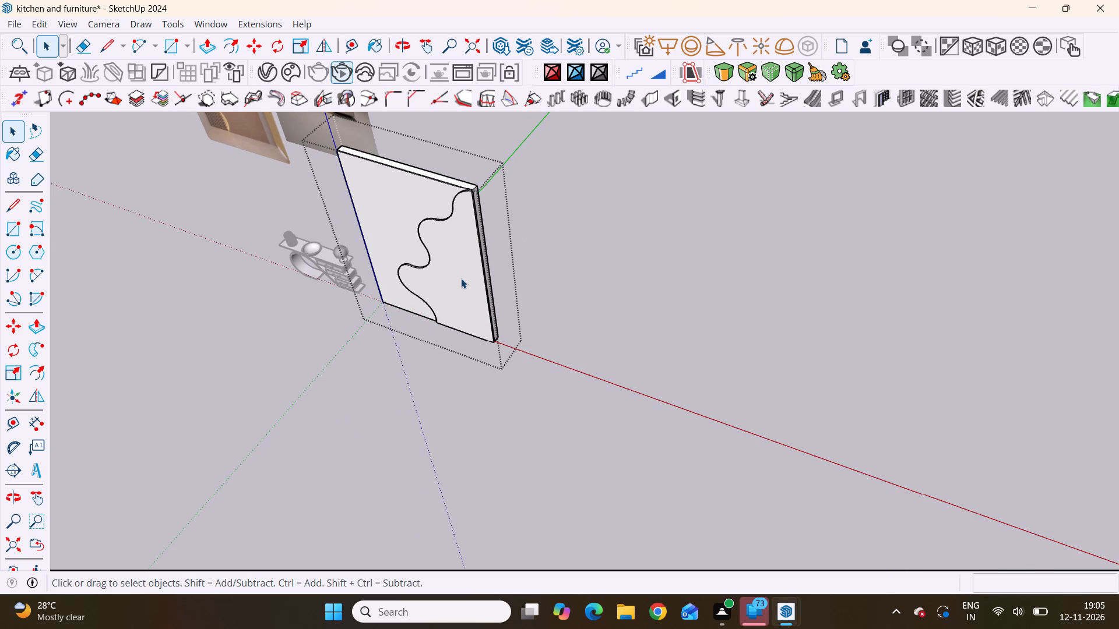
pyautogui.scroll(10, 444, 210)
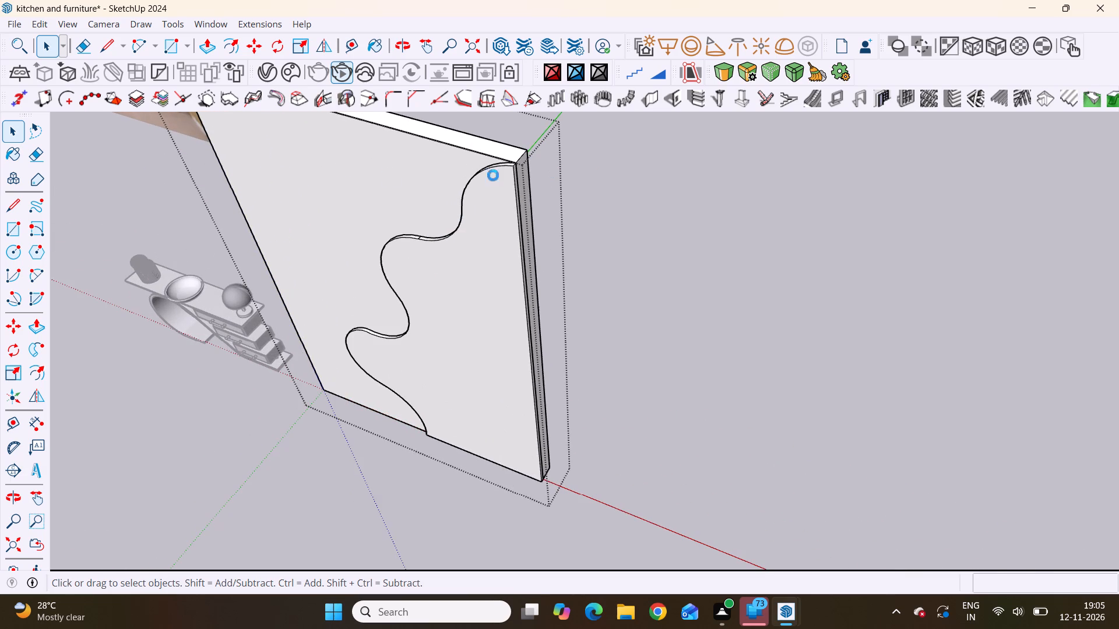
# Open the wavy front layer's group and pull its front face about 1 7/16" outward, away from the back panel, with Push/Pull.
pyautogui.scroll(20, 364, 150)
pyautogui.scroll(4, 364, 150)
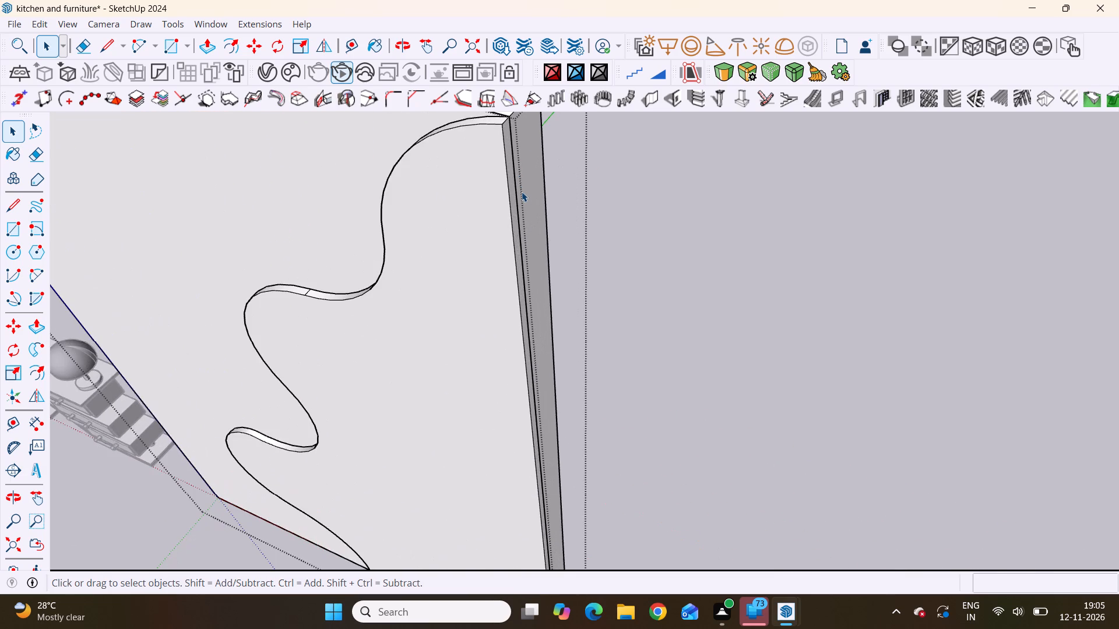
pyautogui.scroll(-8, 520, 192)
pyautogui.moveTo(575, 245); pyautogui.dragTo(446, 252, button='middle')
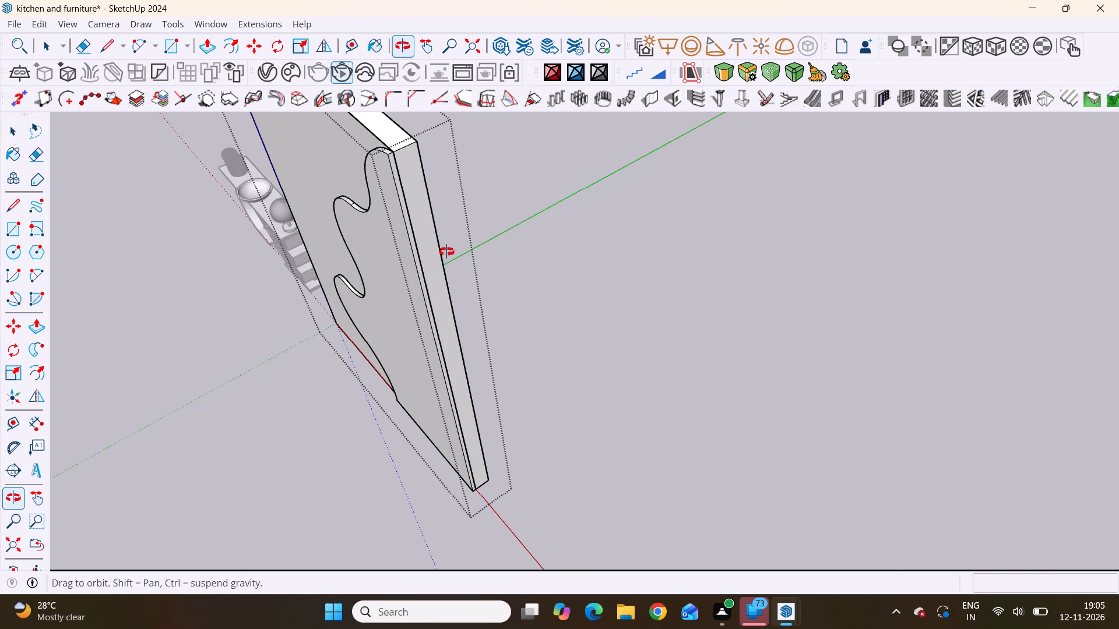
pyautogui.moveTo(446, 252); pyautogui.dragTo(505, 253, button='middle')
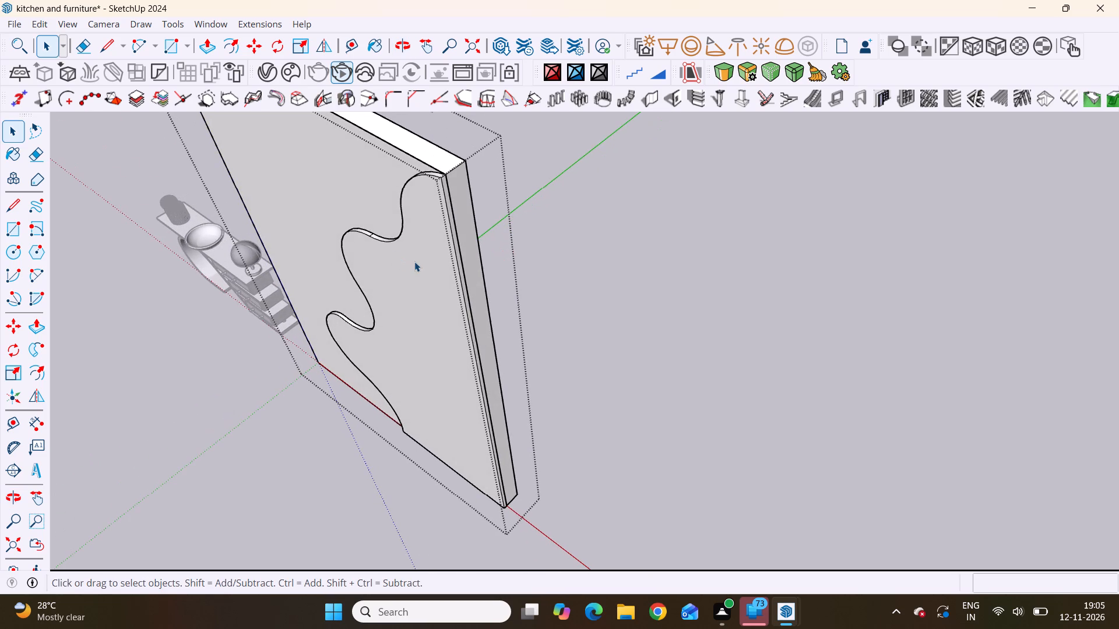
pyautogui.click(416, 261)
pyautogui.doubleClick(416, 261)
pyautogui.click(416, 261)
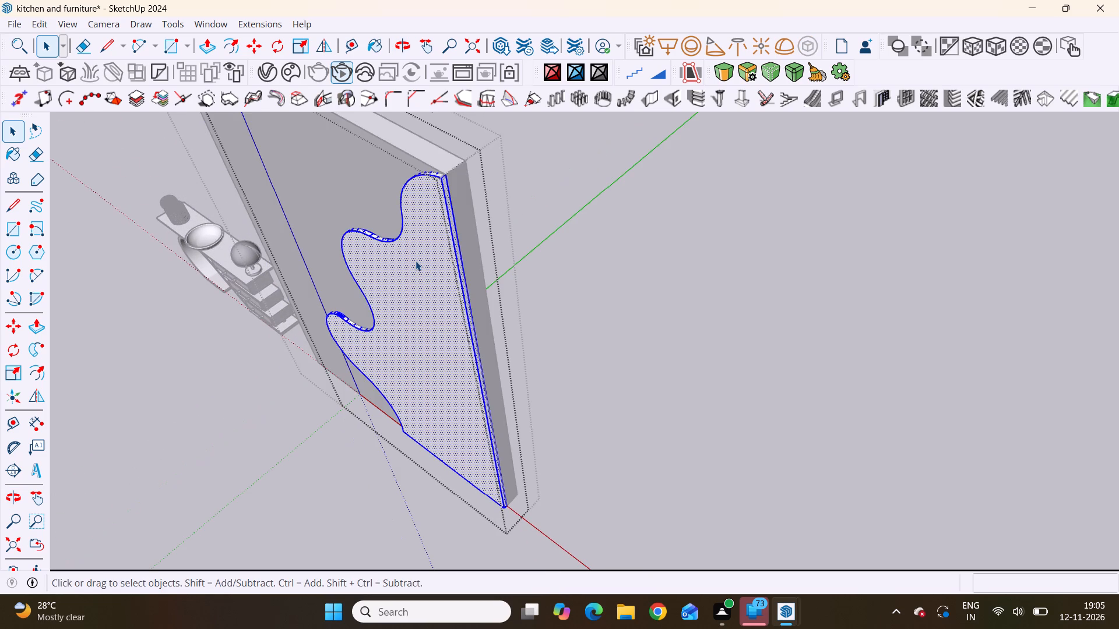
pyautogui.click(416, 261)
pyautogui.press('p')
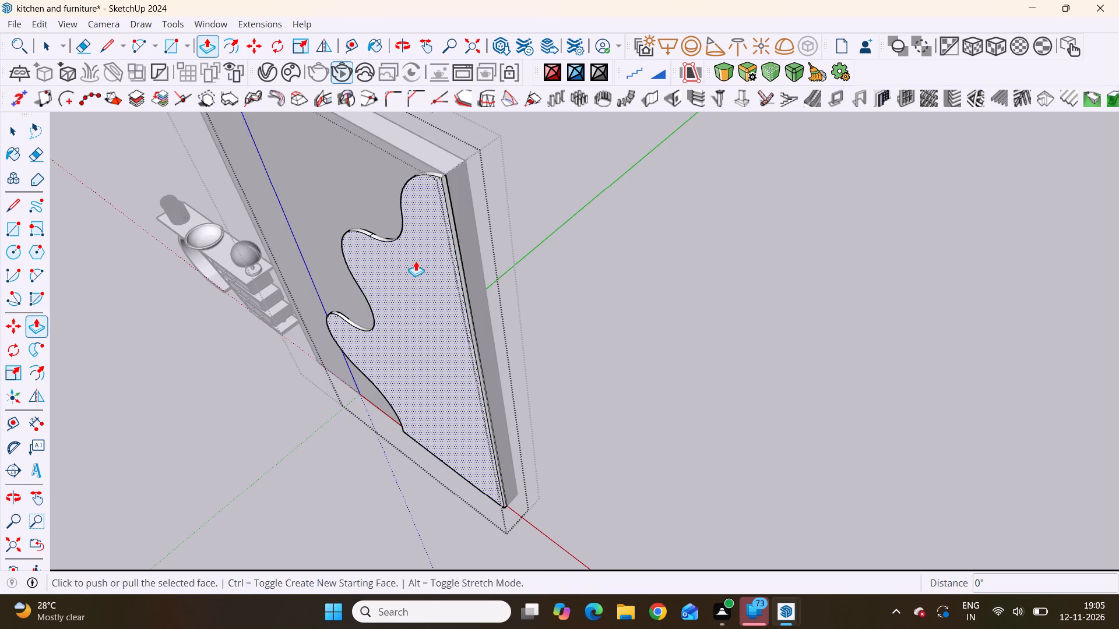
pyautogui.click(416, 261)
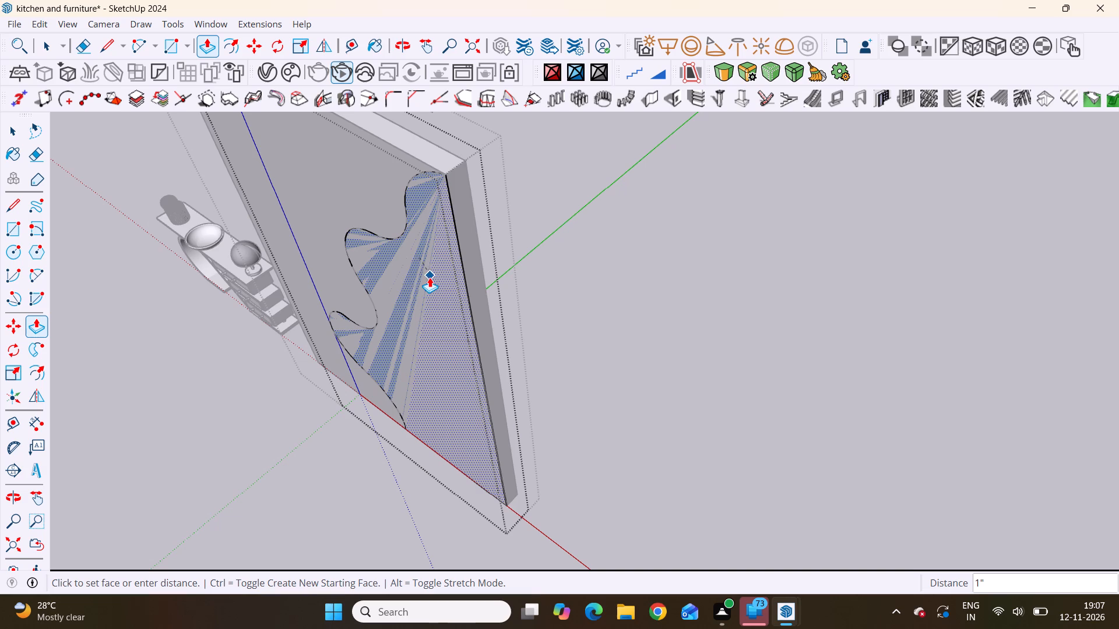
pyautogui.scroll(-5, 453, 348)
pyautogui.moveTo(397, 333); pyautogui.dragTo(344, 289, button='middle')
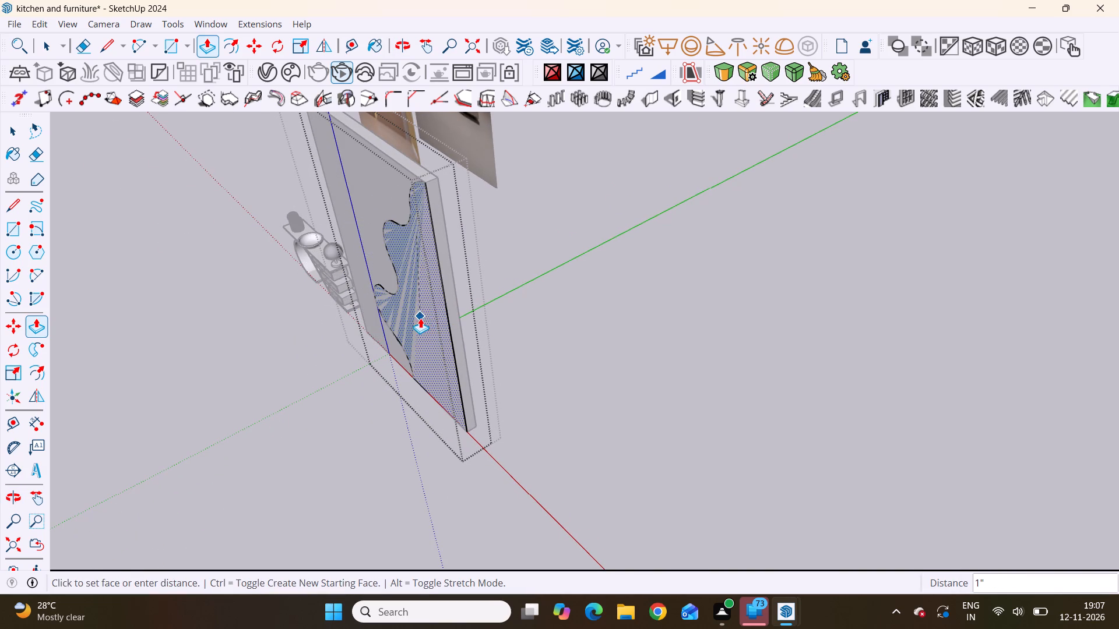
pyautogui.scroll(8, 428, 315)
pyautogui.scroll(-6, 309, 390)
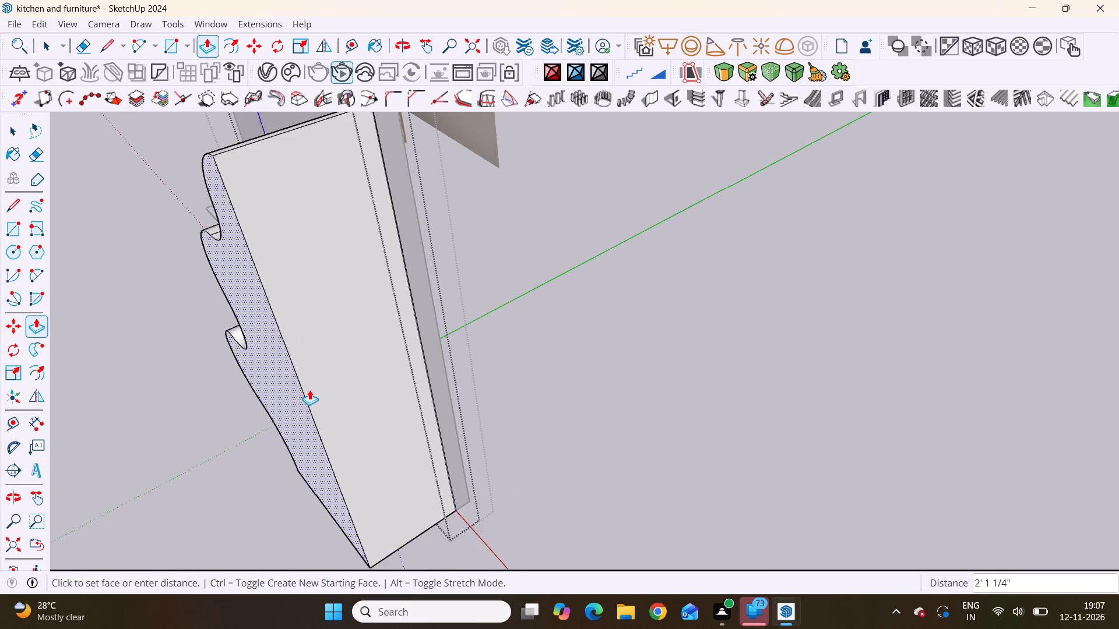
pyautogui.scroll(-8, 309, 390)
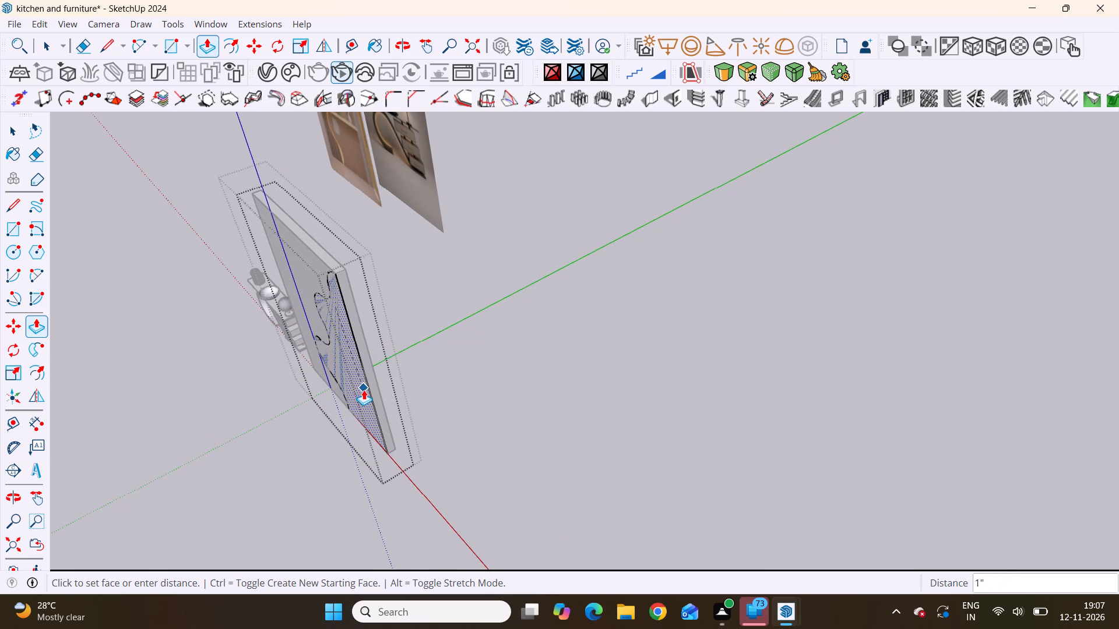
pyautogui.scroll(3, 340, 358)
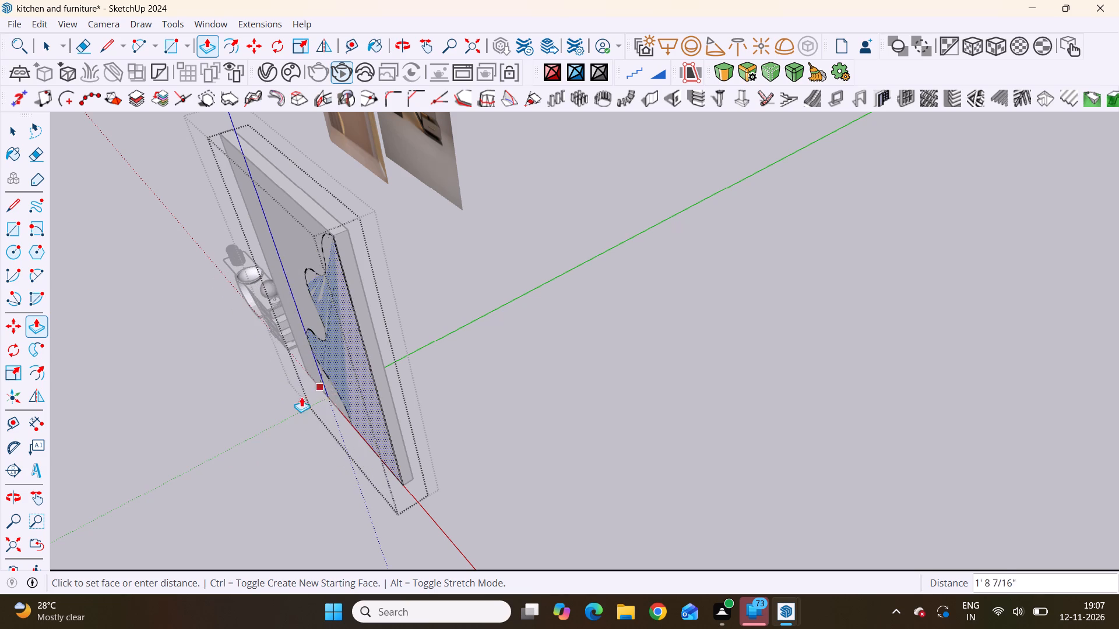
pyautogui.scroll(-9, 252, 403)
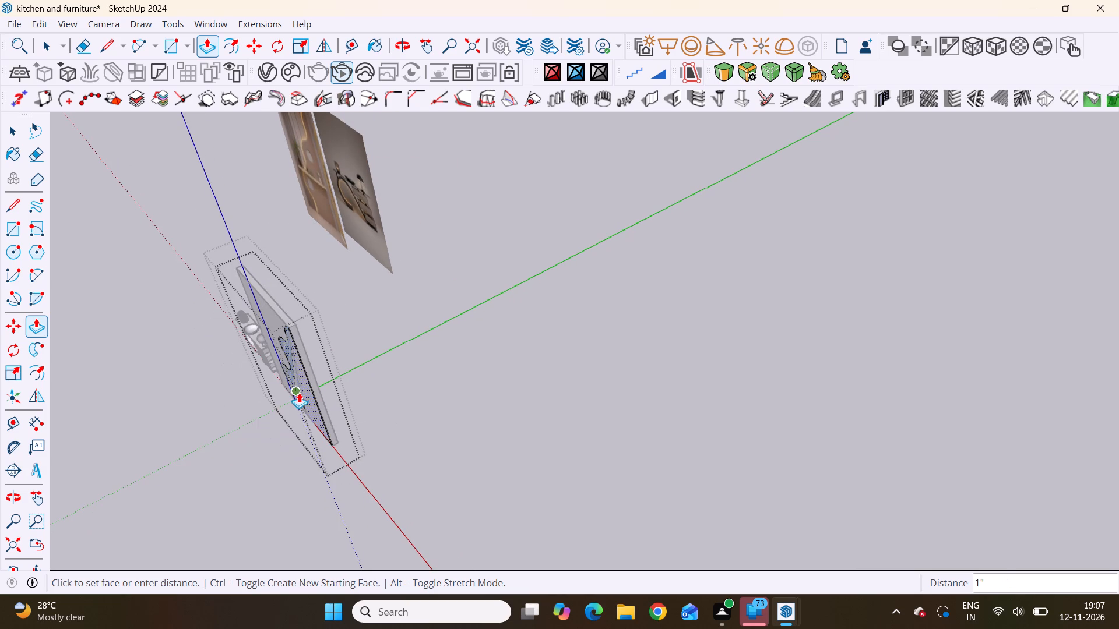
pyautogui.moveTo(284, 396); pyautogui.dragTo(284, 395, button='middle')
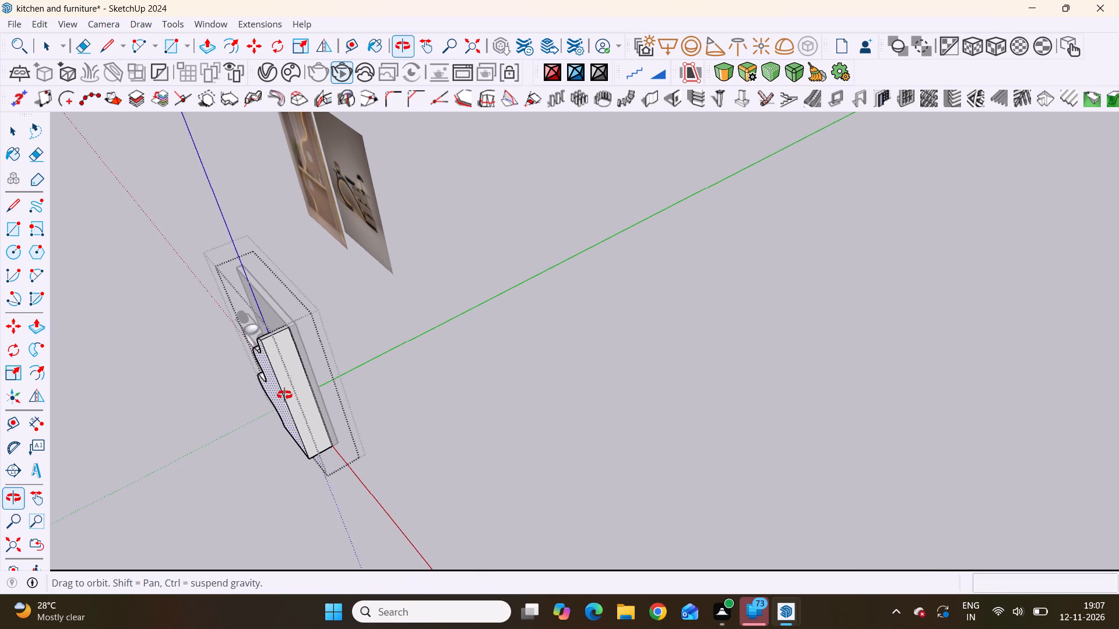
pyautogui.moveTo(284, 395); pyautogui.dragTo(247, 308, button='middle')
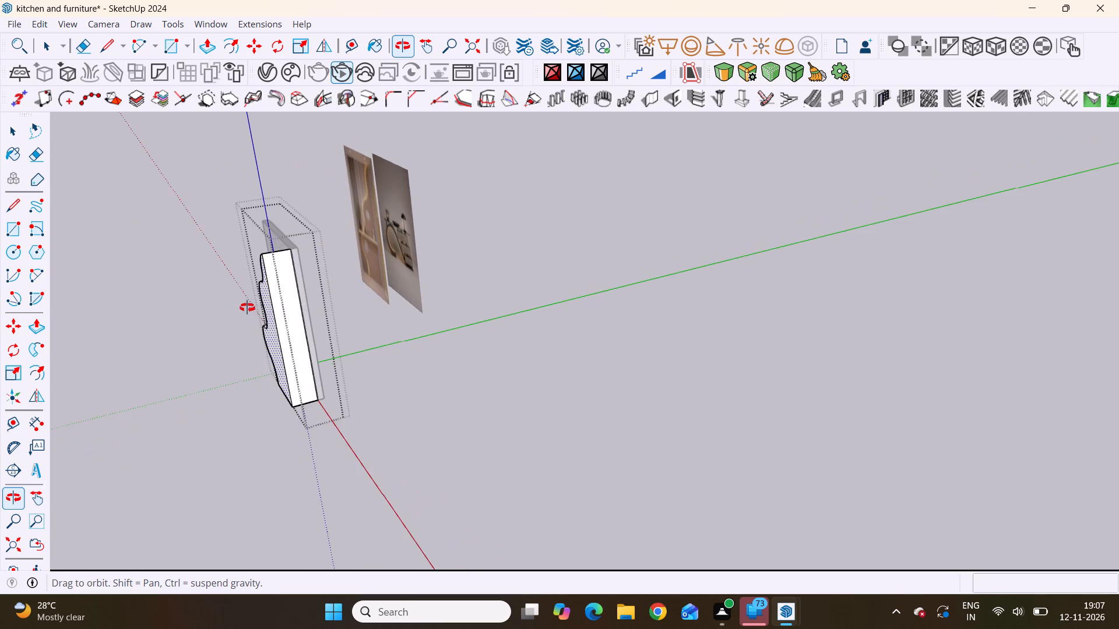
pyautogui.moveTo(247, 308); pyautogui.dragTo(276, 303, button='middle')
pyautogui.scroll(1, 277, 303)
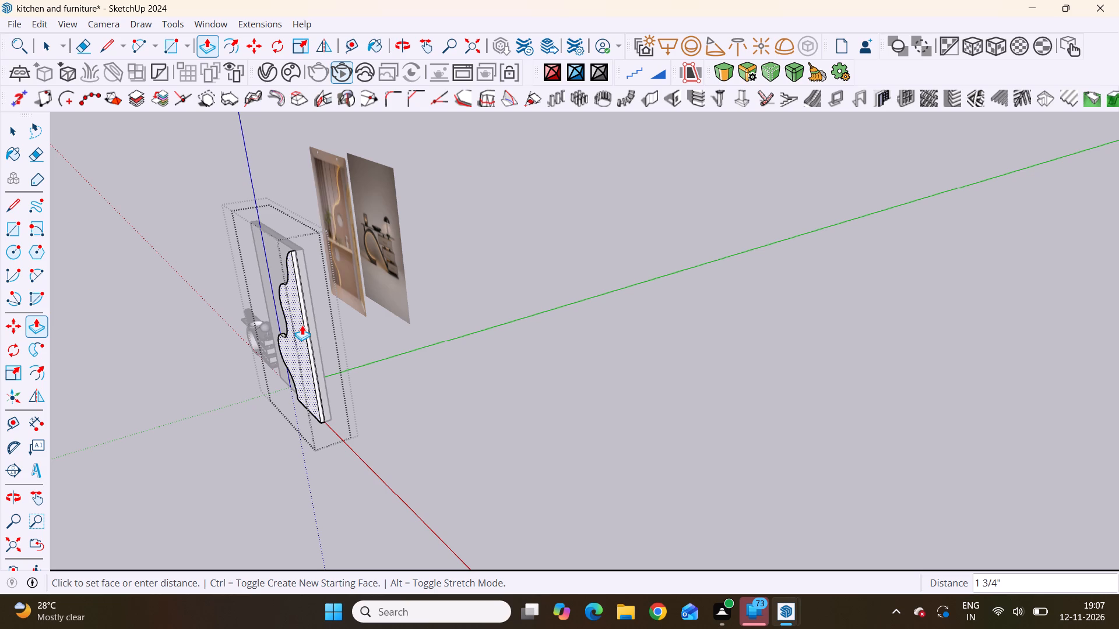
pyautogui.click(302, 325)
# Leave the wavy front layer's group and examine its thickness against the back panel from the front and above, alongside the reference images.
pyautogui.scroll(11, 283, 305)
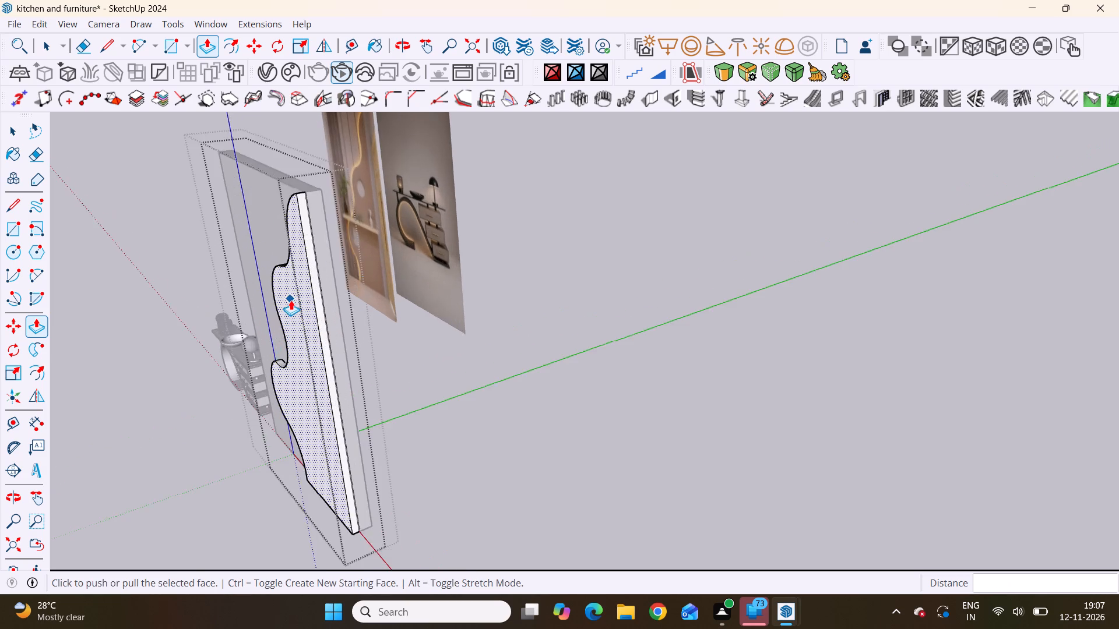
pyautogui.scroll(6, 291, 300)
pyautogui.scroll(-14, 312, 305)
pyautogui.moveTo(271, 314); pyautogui.dragTo(576, 301, button='middle')
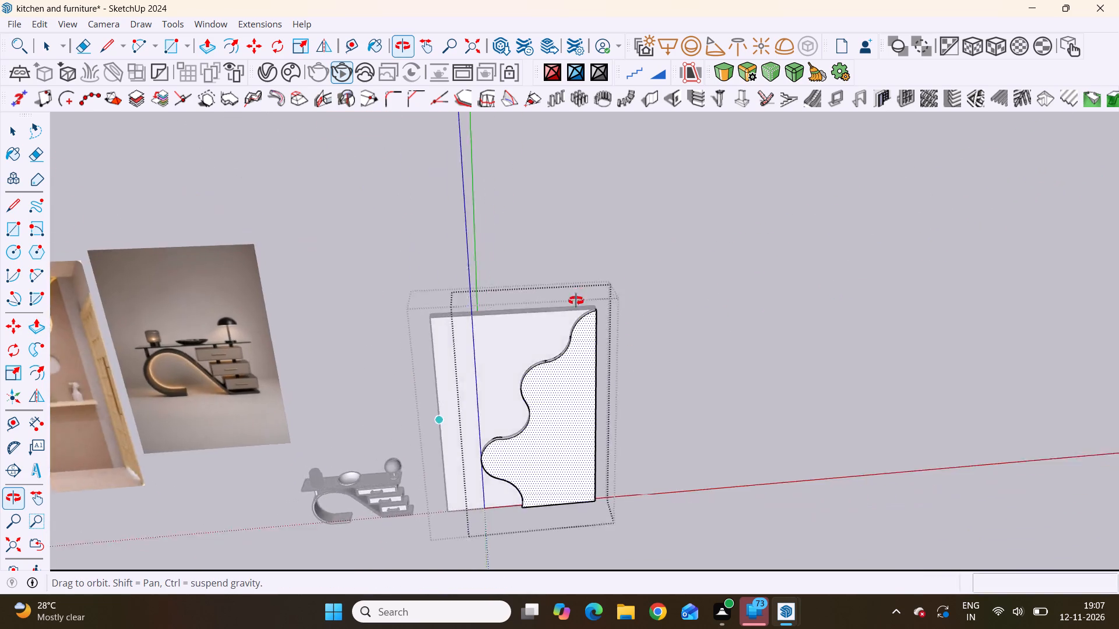
pyautogui.moveTo(576, 301); pyautogui.dragTo(543, 232, button='middle')
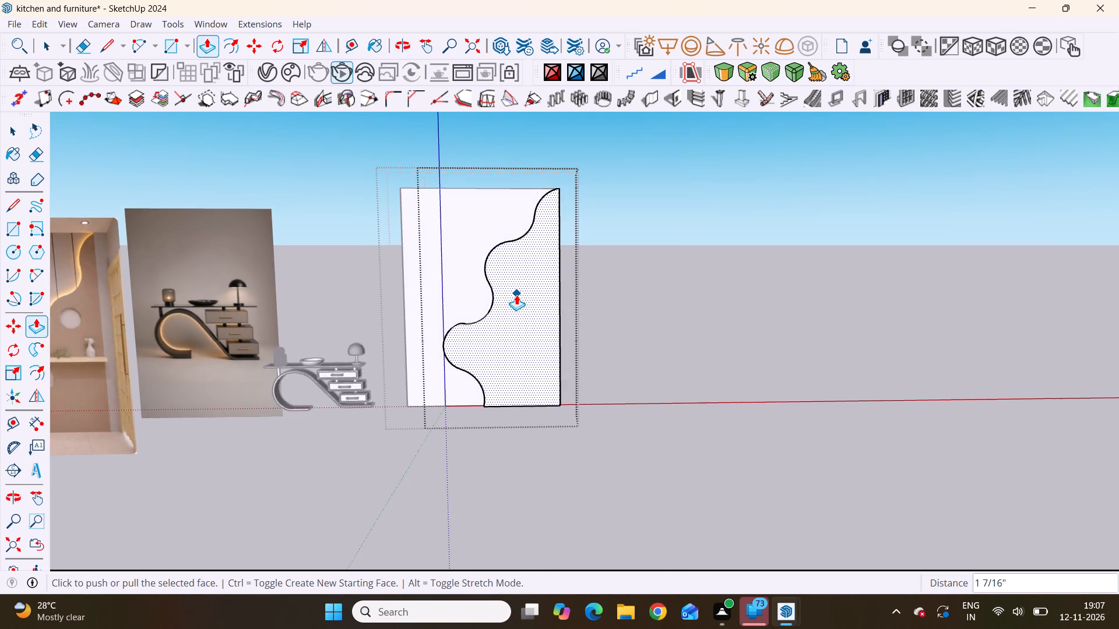
pyautogui.scroll(4, 490, 259)
pyautogui.scroll(-8, 469, 290)
pyautogui.scroll(9, 444, 230)
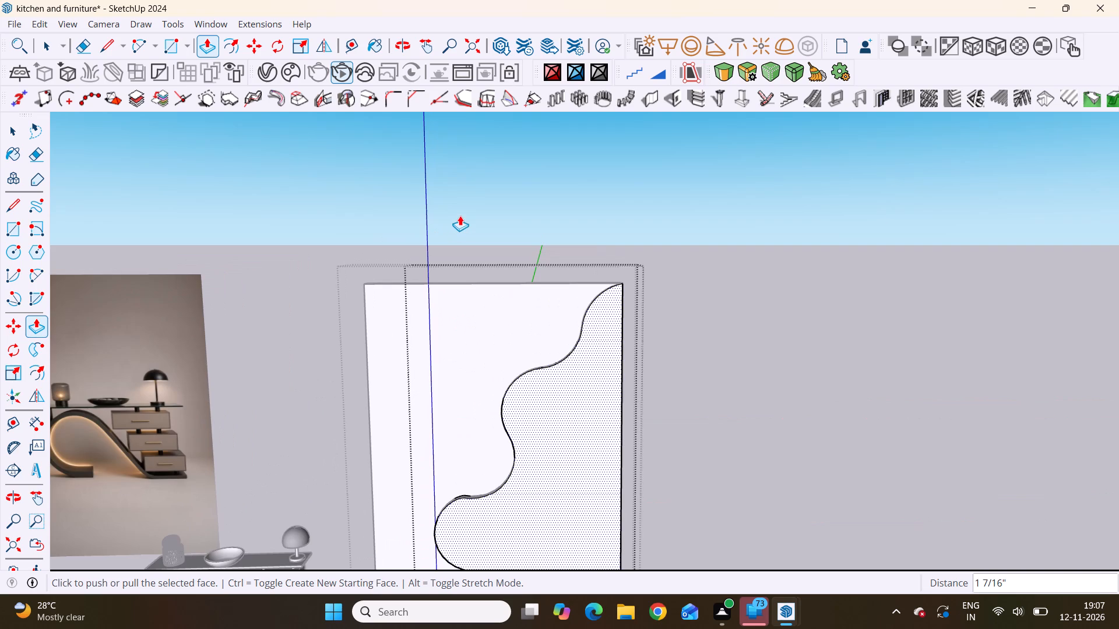
pyautogui.scroll(-9, 460, 215)
pyautogui.press('space')
pyautogui.click(546, 204)
pyautogui.moveTo(488, 306); pyautogui.dragTo(495, 228, button='middle')
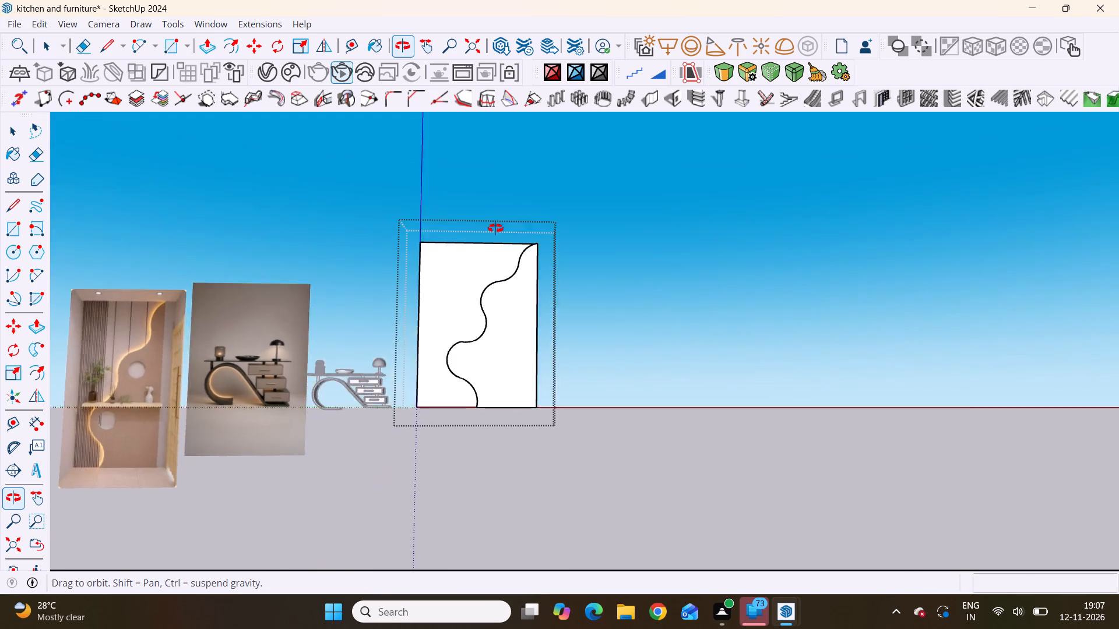
pyautogui.moveTo(495, 228); pyautogui.dragTo(551, 297, button='middle')
pyautogui.scroll(4, 509, 294)
pyautogui.moveTo(469, 298); pyautogui.dragTo(529, 354, button='middle')
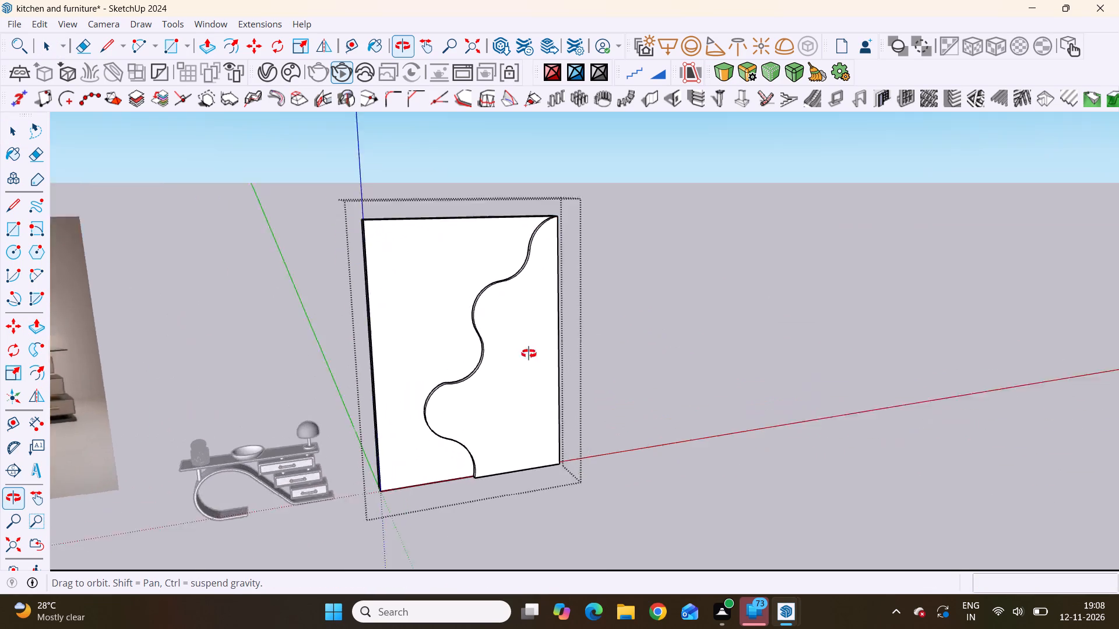
pyautogui.moveTo(529, 354); pyautogui.dragTo(572, 461, button='middle')
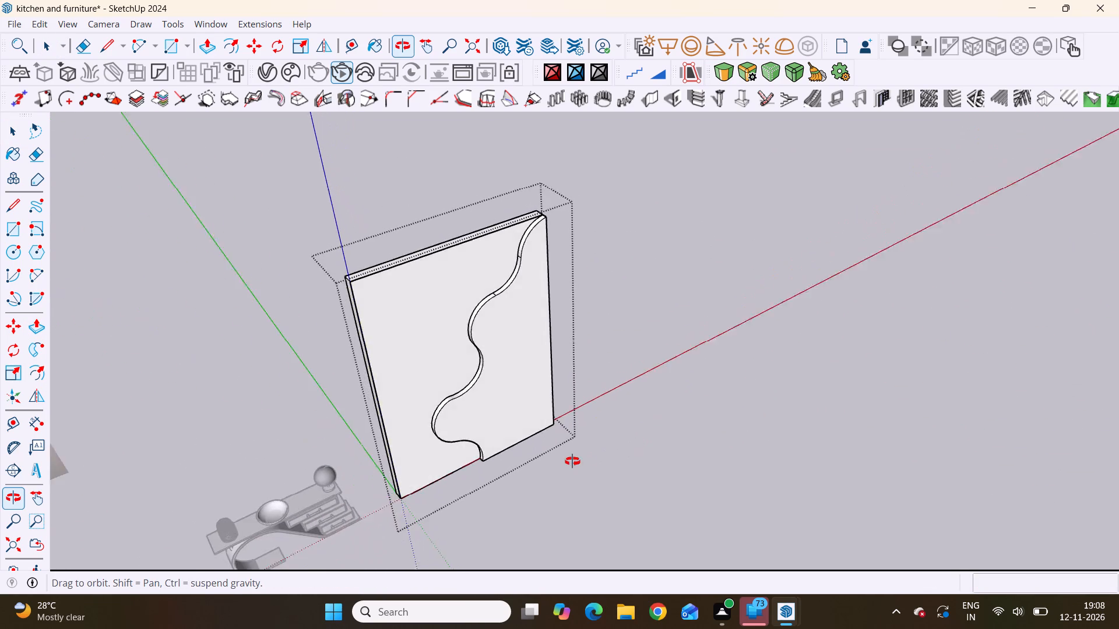
pyautogui.moveTo(572, 461); pyautogui.dragTo(477, 576, button='middle')
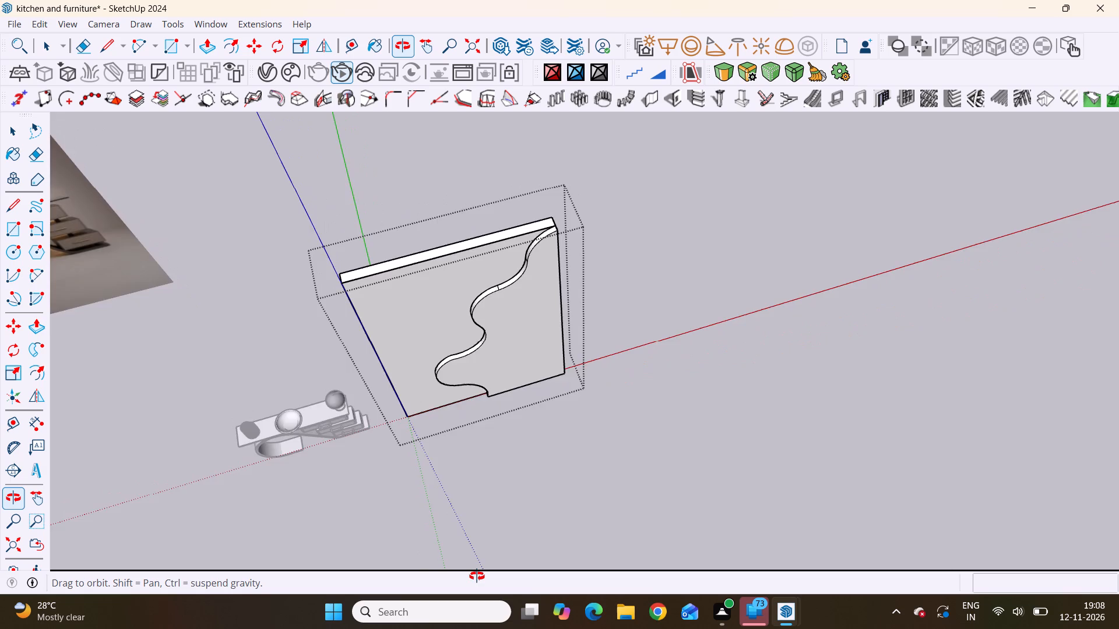
pyautogui.moveTo(477, 576); pyautogui.dragTo(375, 334, button='middle')
pyautogui.scroll(1, 388, 336)
pyautogui.moveTo(375, 334); pyautogui.dragTo(501, 322, button='middle')
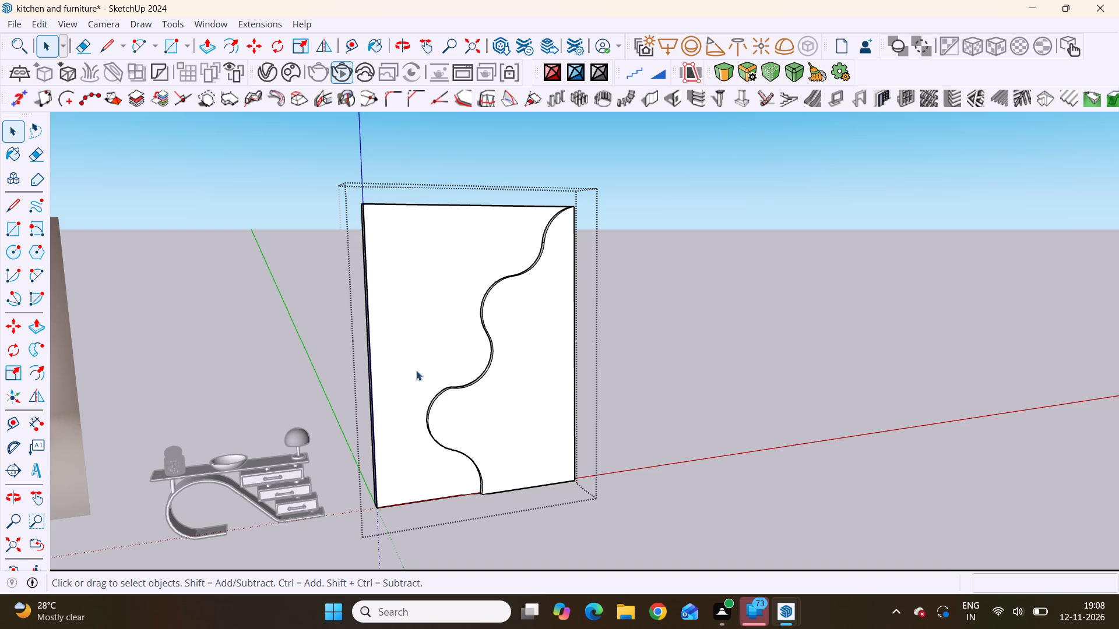
pyautogui.scroll(-9, 560, 355)
pyautogui.moveTo(534, 383); pyautogui.dragTo(400, 372, button='middle')
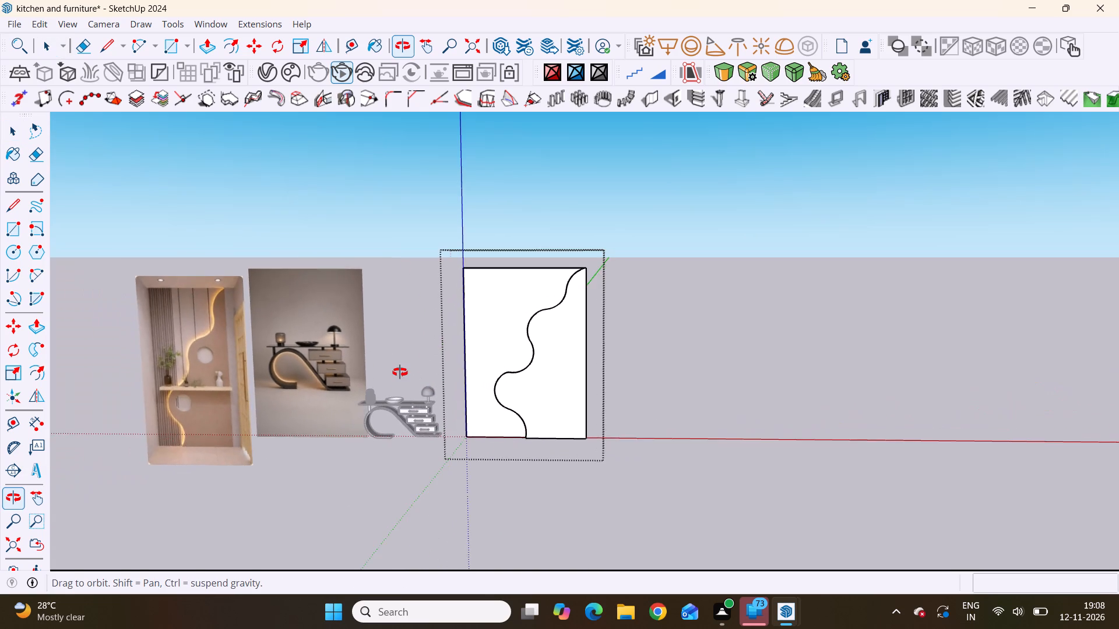
pyautogui.moveTo(400, 372); pyautogui.dragTo(424, 344, button='middle')
pyautogui.scroll(4, 511, 325)
pyautogui.moveTo(519, 310); pyautogui.dragTo(519, 310, button='middle')
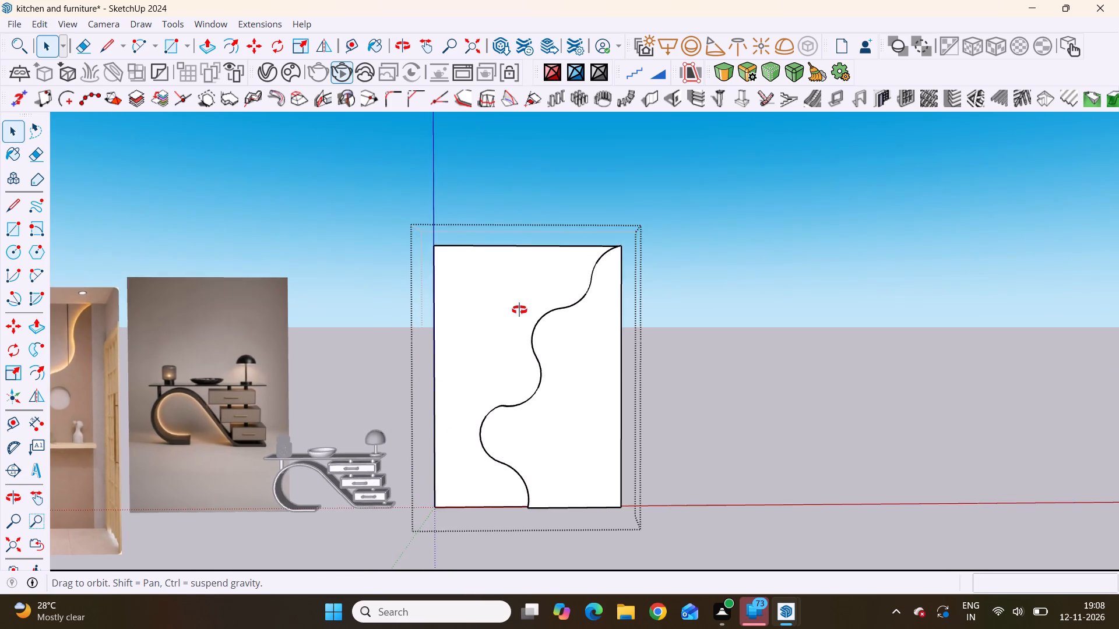
pyautogui.moveTo(519, 310); pyautogui.dragTo(519, 357, button='middle')
pyautogui.scroll(3, 521, 351)
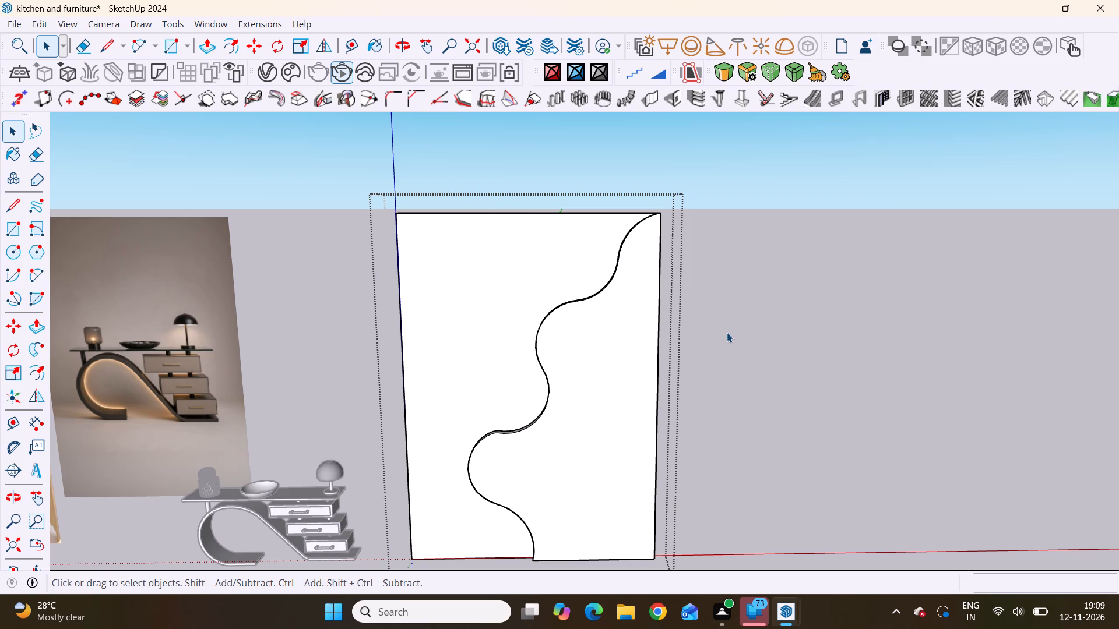
# Select the wavy front layer's group on the wall panel.
pyautogui.scroll(-3, 457, 324)
pyautogui.scroll(4, 492, 371)
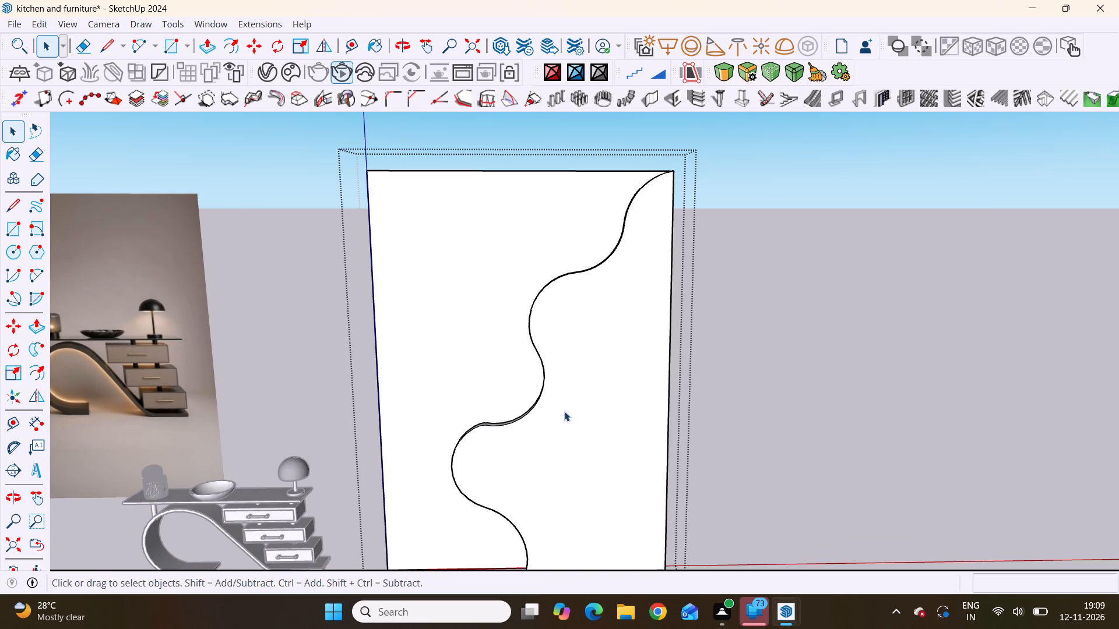
pyautogui.click(565, 408)
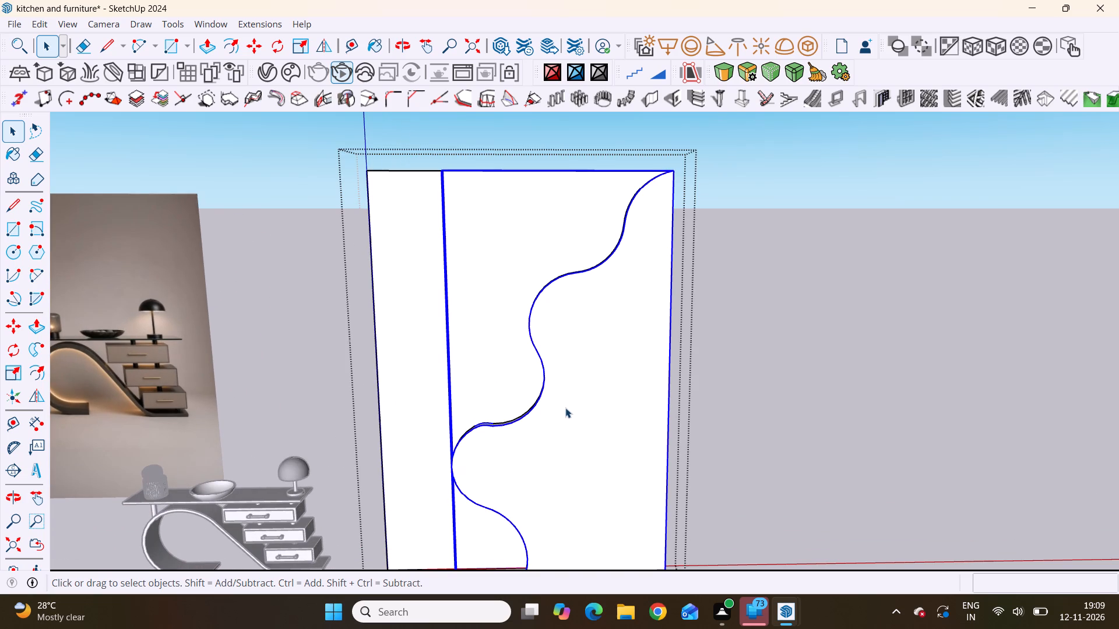
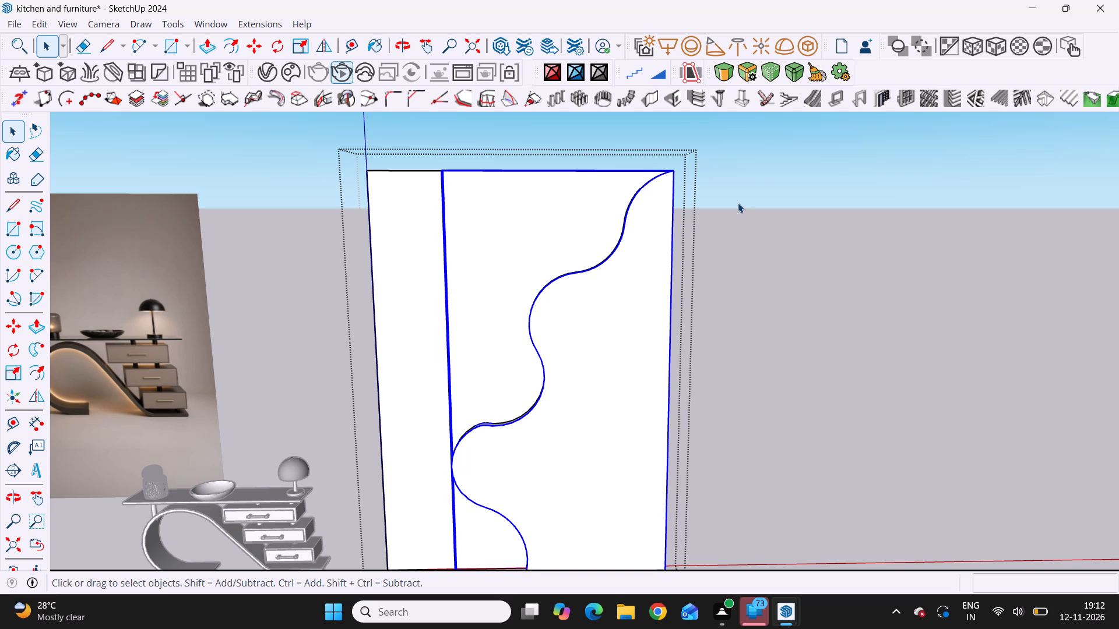
# Examine the wavy front layer and back panel from the front alongside the reference images, then leave the wall panel's group.
pyautogui.scroll(-10, 738, 203)
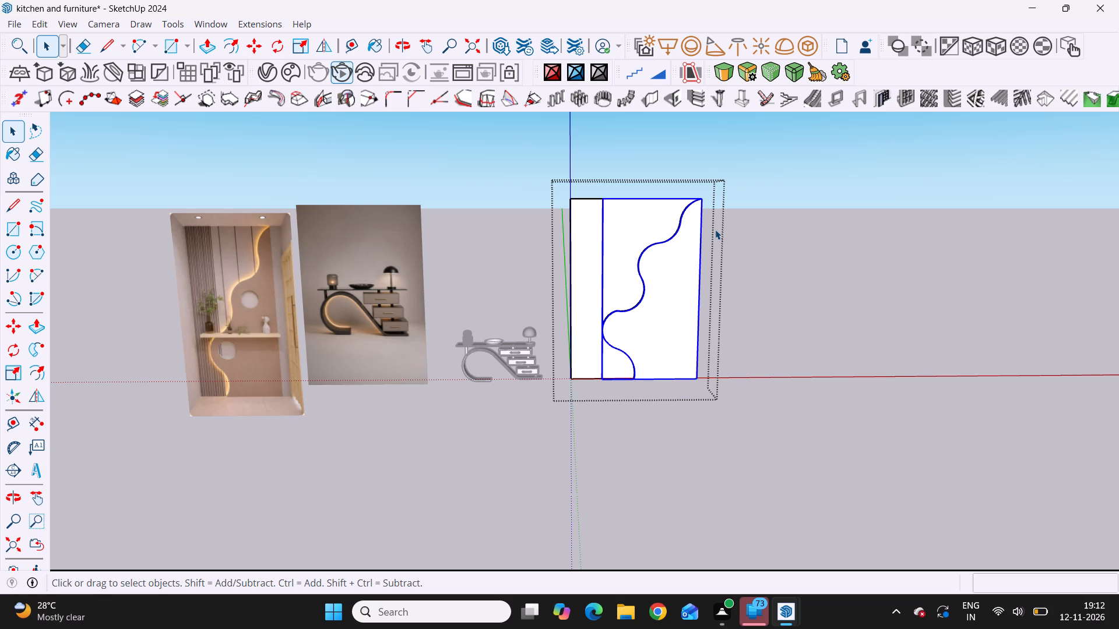
pyautogui.scroll(-4, 675, 243)
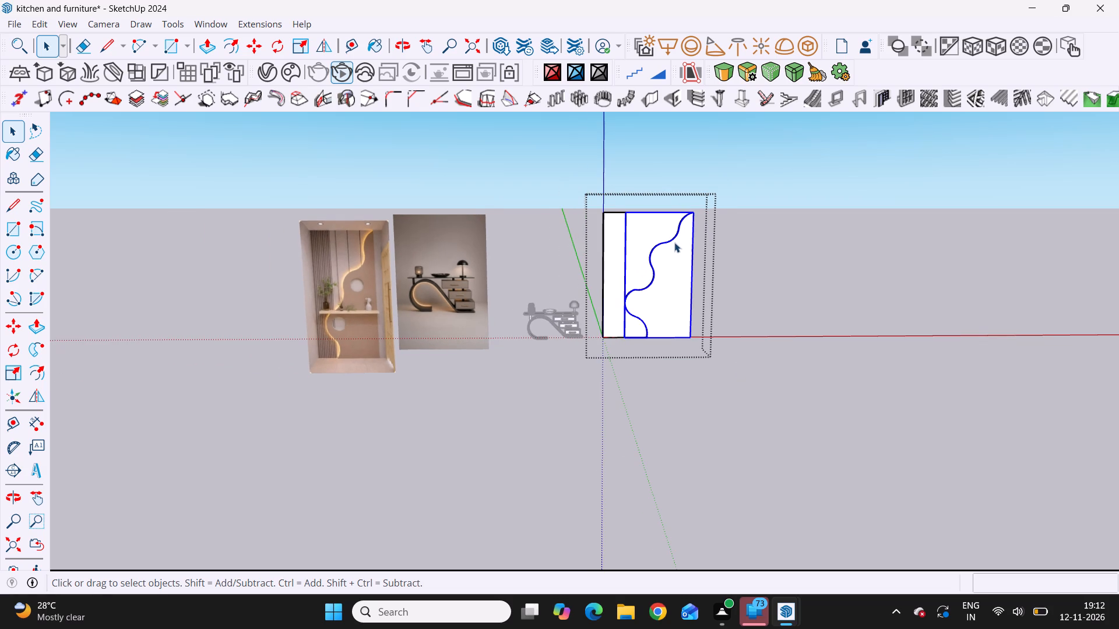
pyautogui.scroll(4, 646, 253)
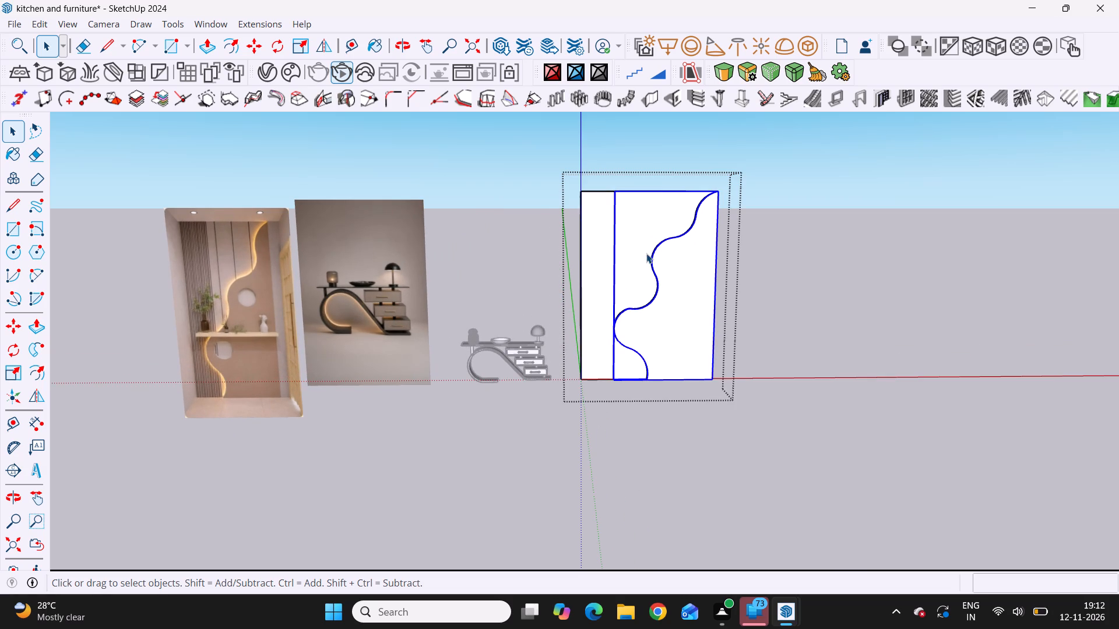
pyautogui.scroll(-5, 671, 256)
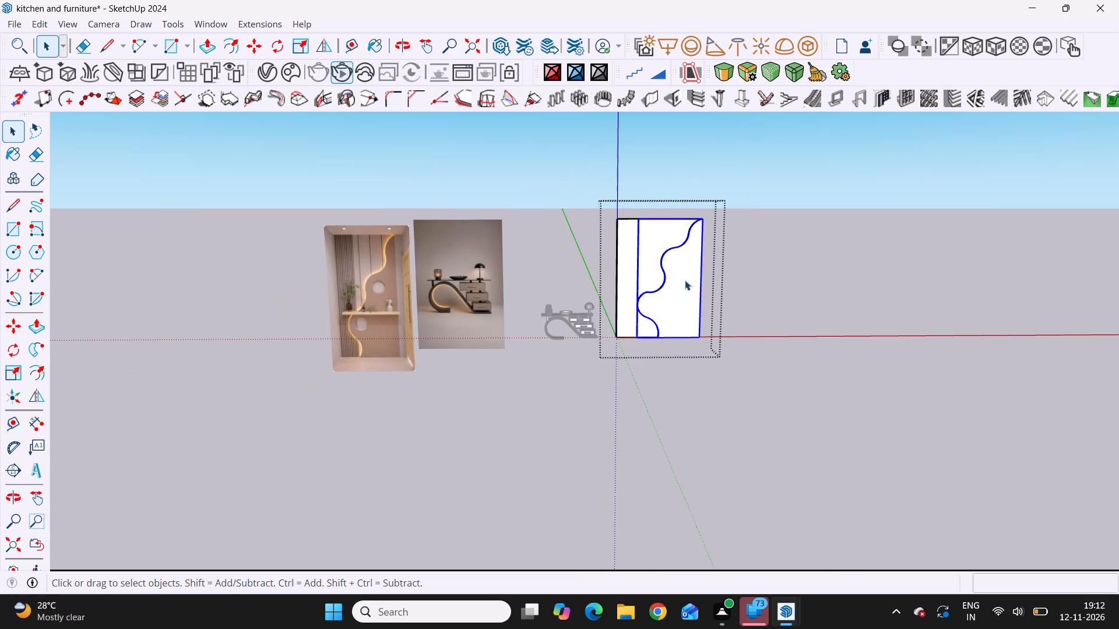
pyautogui.moveTo(660, 266); pyautogui.dragTo(642, 228, button='middle')
pyautogui.scroll(3, 649, 246)
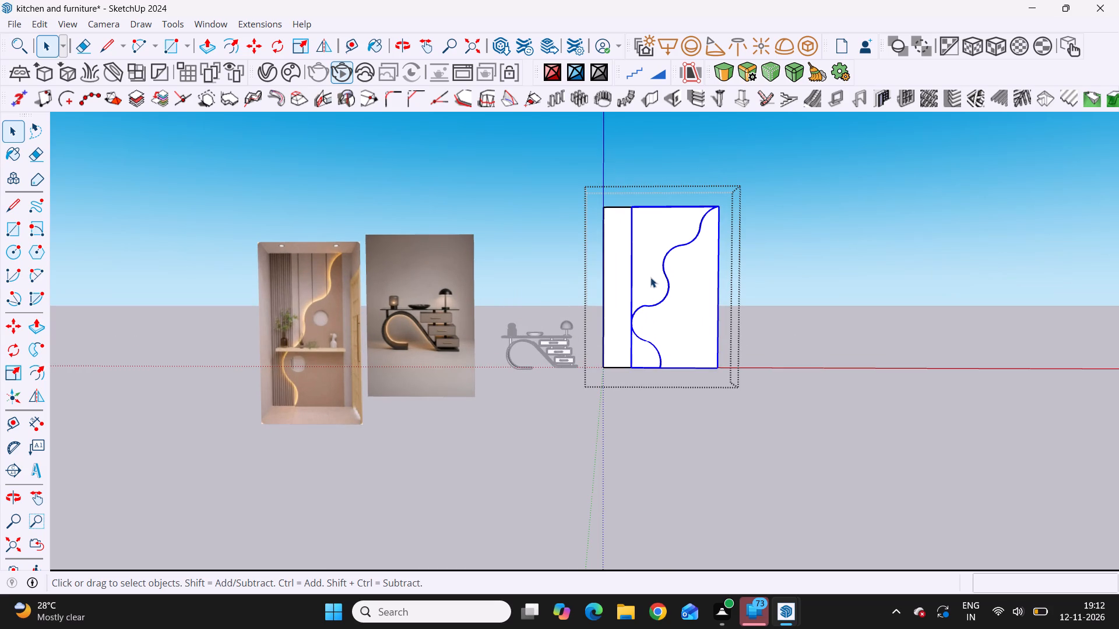
pyautogui.scroll(-4, 658, 279)
pyautogui.scroll(3, 670, 293)
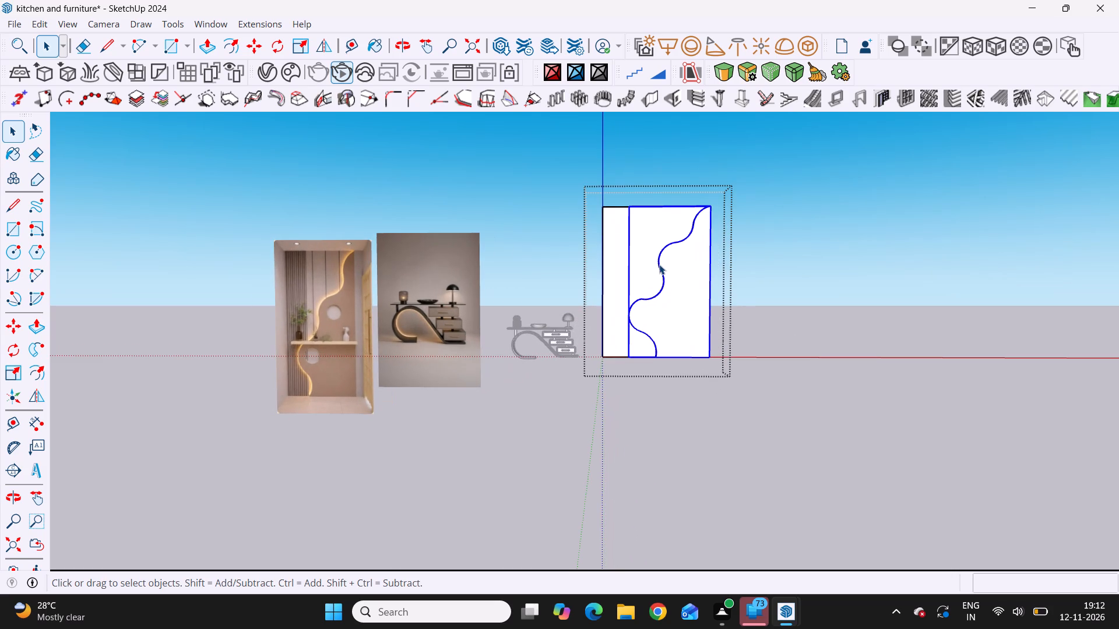
pyautogui.scroll(4, 659, 264)
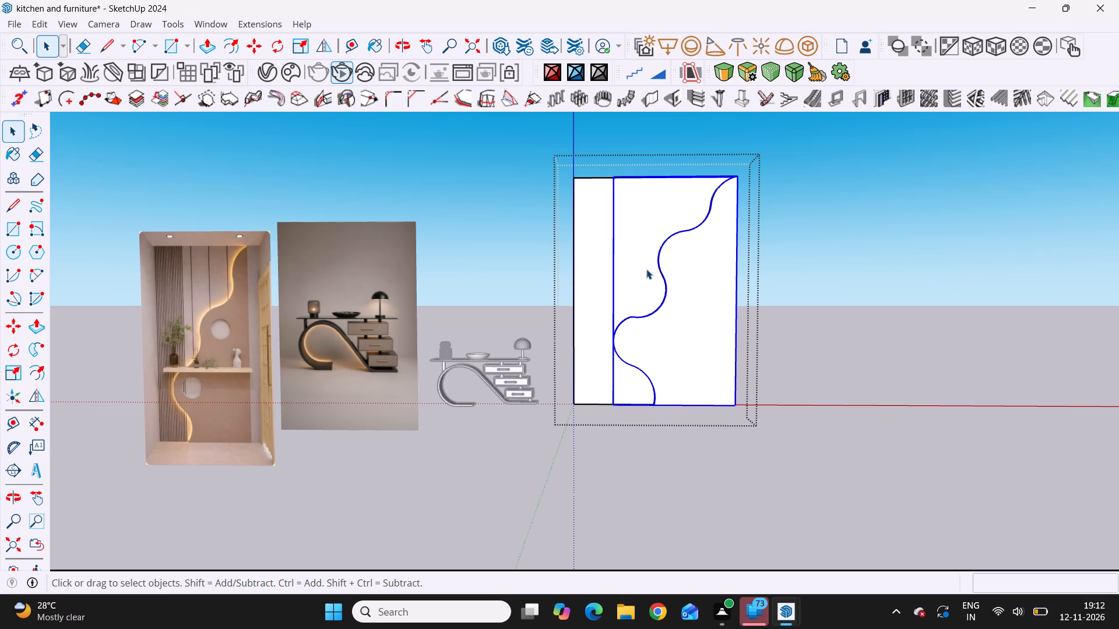
pyautogui.scroll(5, 629, 245)
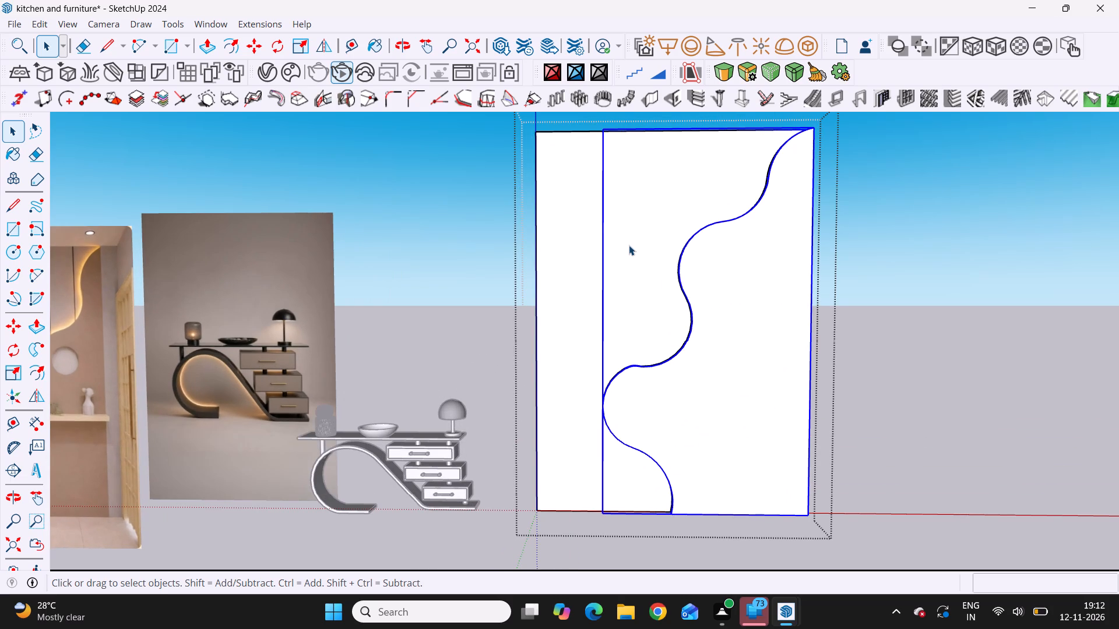
pyautogui.scroll(-4, 629, 245)
pyautogui.click(873, 260)
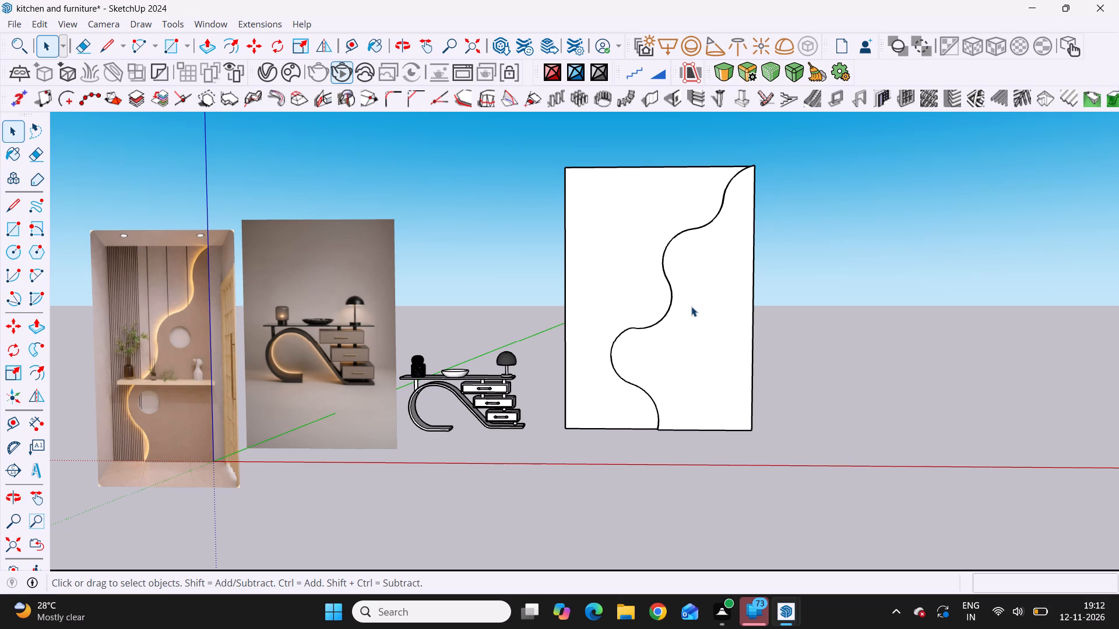
# Open the wall panel's group and the wavy front layer's group inside it, and select the layer's front face.
pyautogui.moveTo(712, 308); pyautogui.dragTo(712, 352, button='middle')
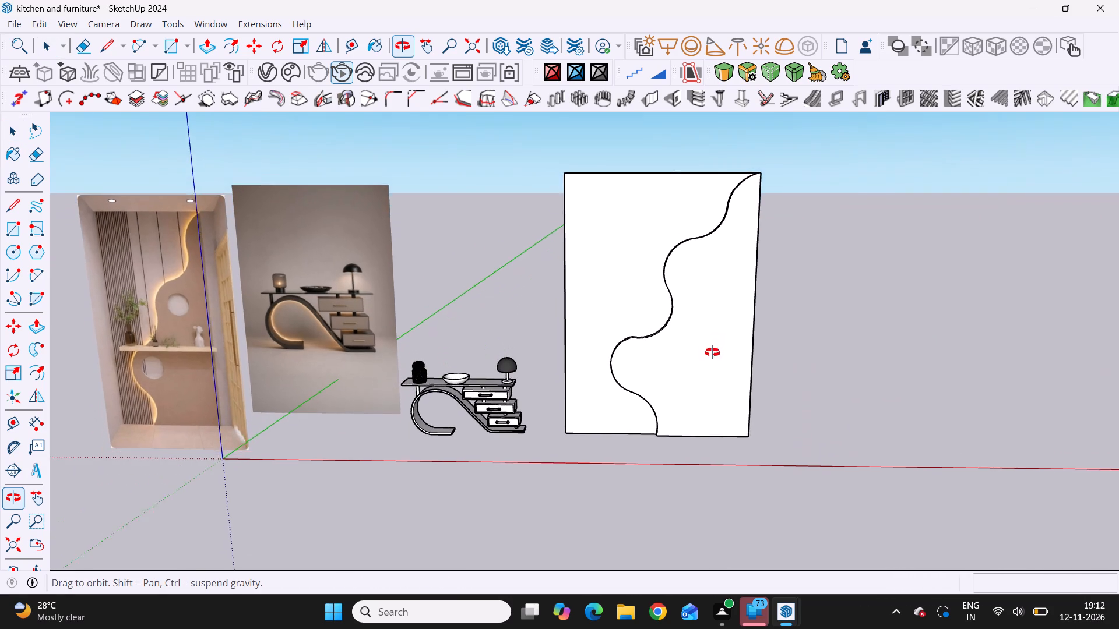
pyautogui.moveTo(712, 352); pyautogui.dragTo(717, 381, button='middle')
pyautogui.scroll(3, 717, 381)
pyautogui.click(691, 312)
pyautogui.doubleClick(691, 312)
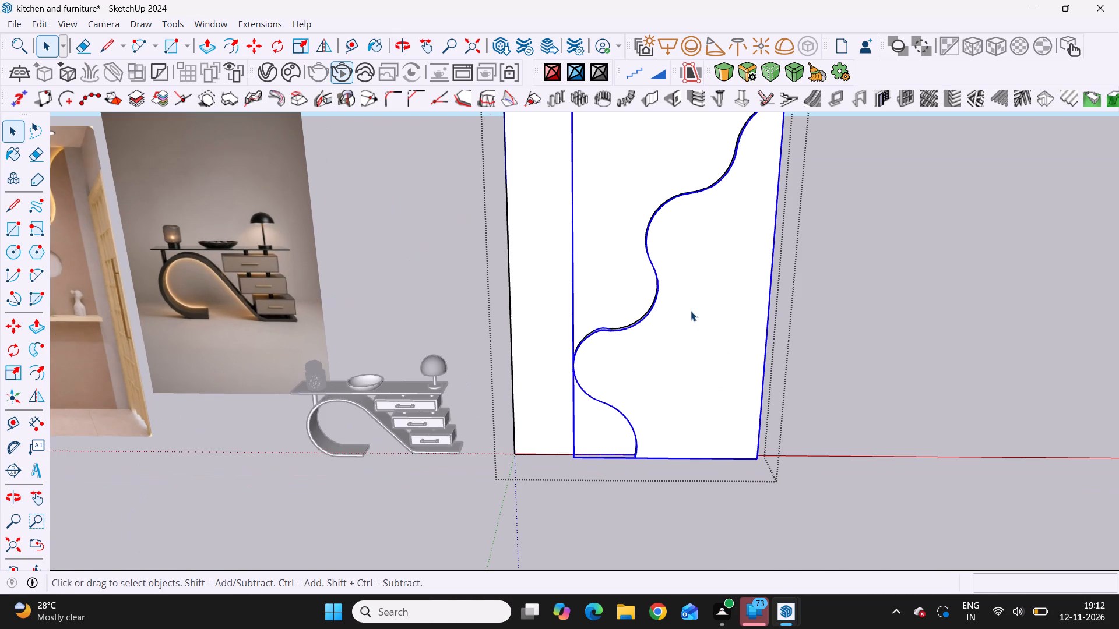
pyautogui.click(692, 335)
pyautogui.click(695, 308)
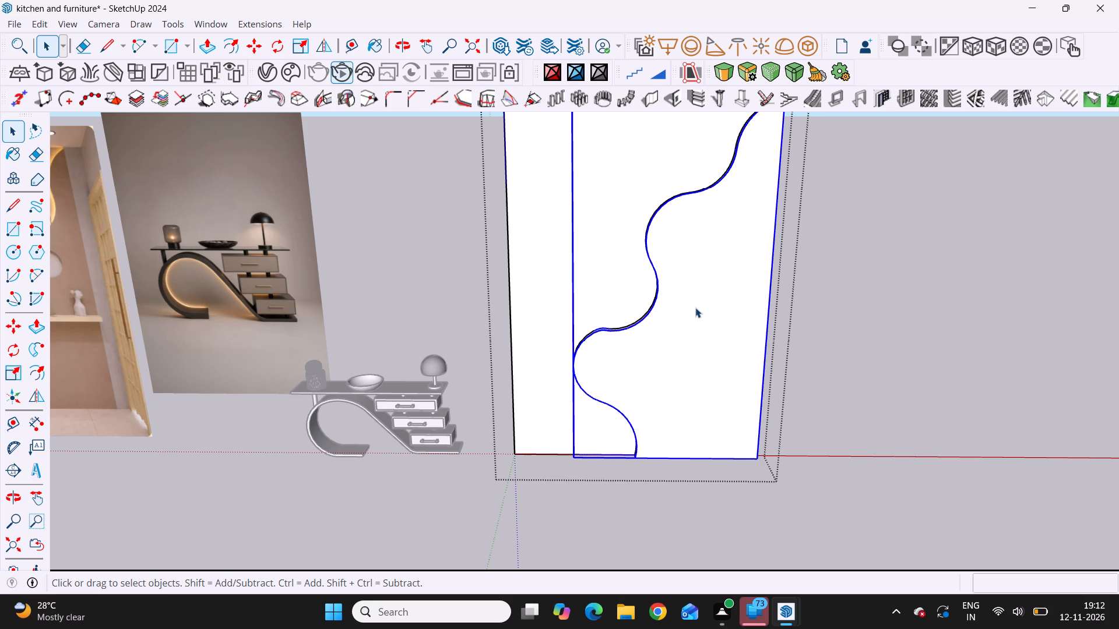
pyautogui.doubleClick(695, 308)
pyautogui.click(695, 305)
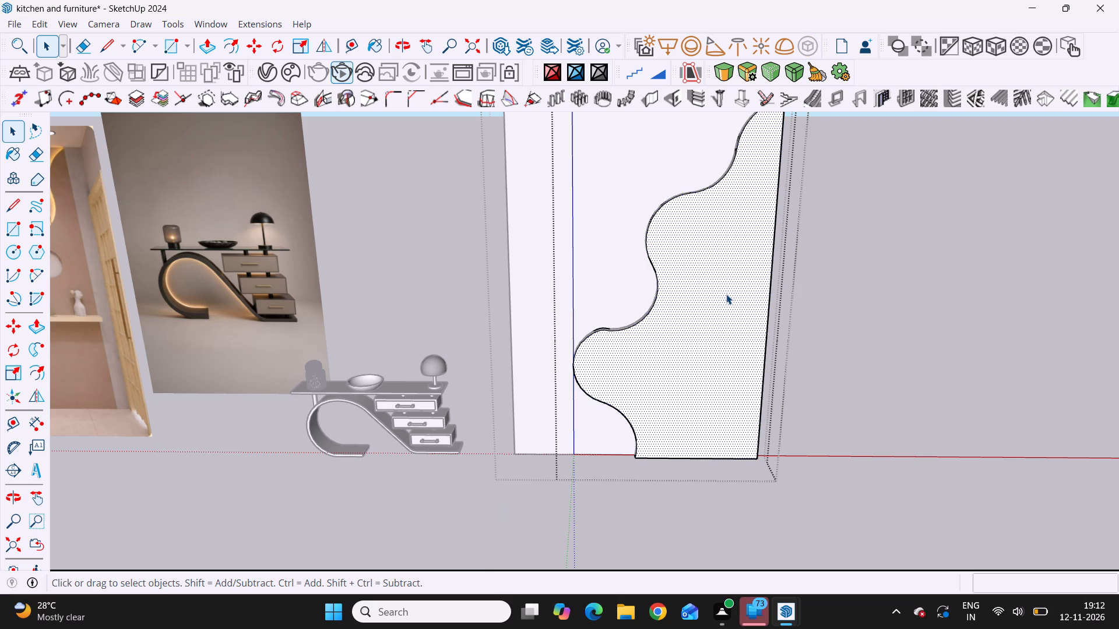
# Draw a horizontal shelf rectangle about 5 15/16" by 4' 1 3/8" on the wavy layer's lower front face, ending near its straight edge.
pyautogui.press('r')
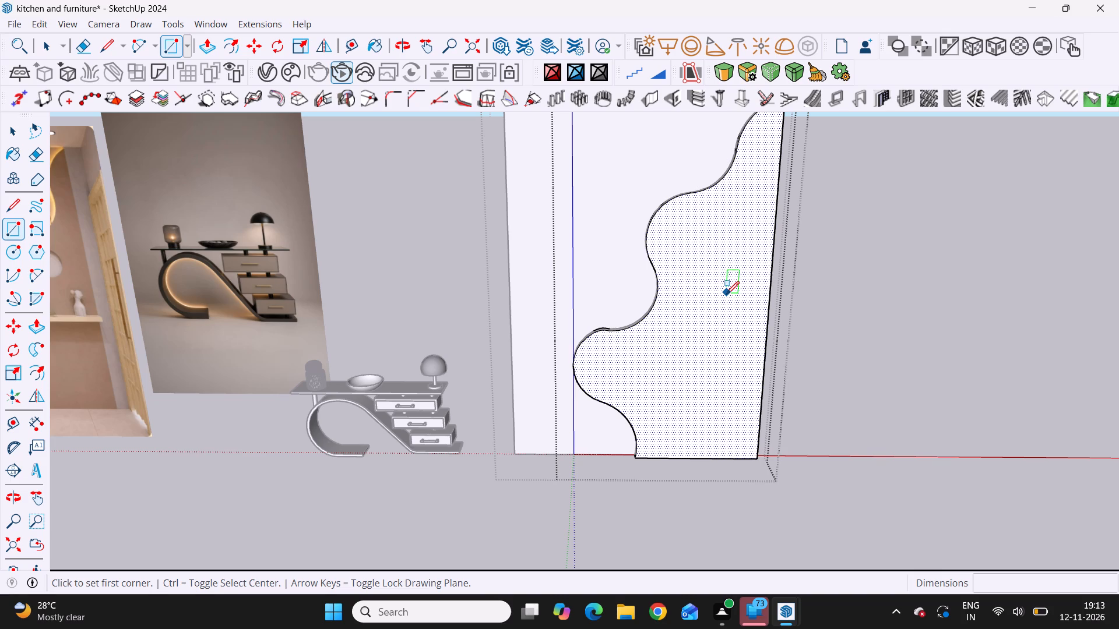
pyautogui.scroll(-3, 671, 314)
pyautogui.scroll(4, 687, 363)
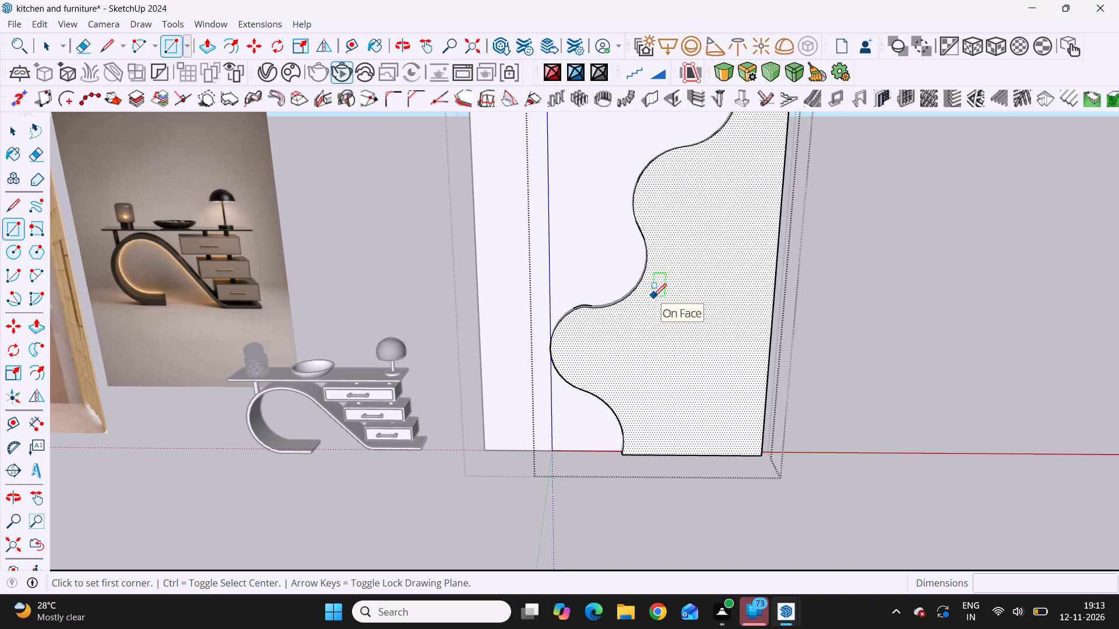
pyautogui.scroll(-4, 654, 296)
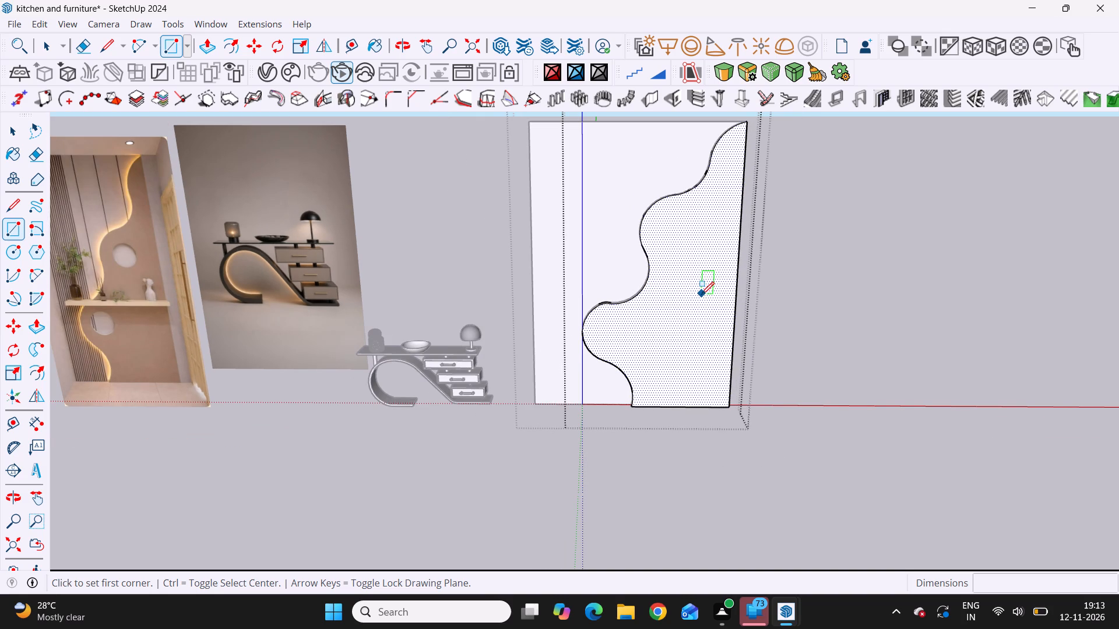
pyautogui.moveTo(701, 293); pyautogui.dragTo(684, 242, button='middle')
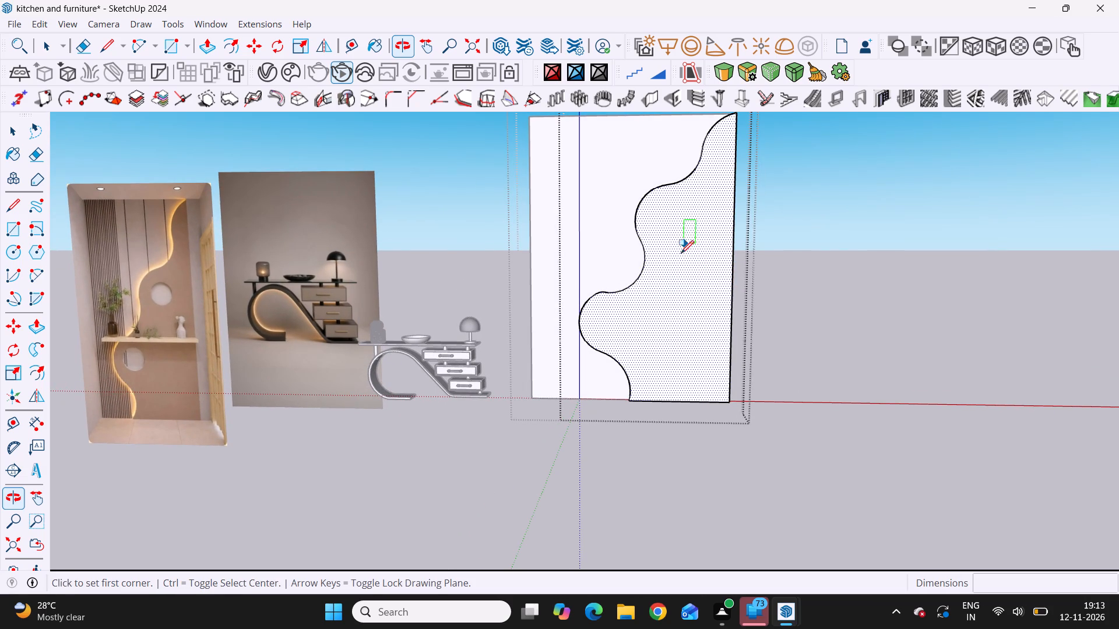
pyautogui.scroll(13, 606, 301)
pyautogui.moveTo(643, 310); pyautogui.dragTo(641, 327, button='middle')
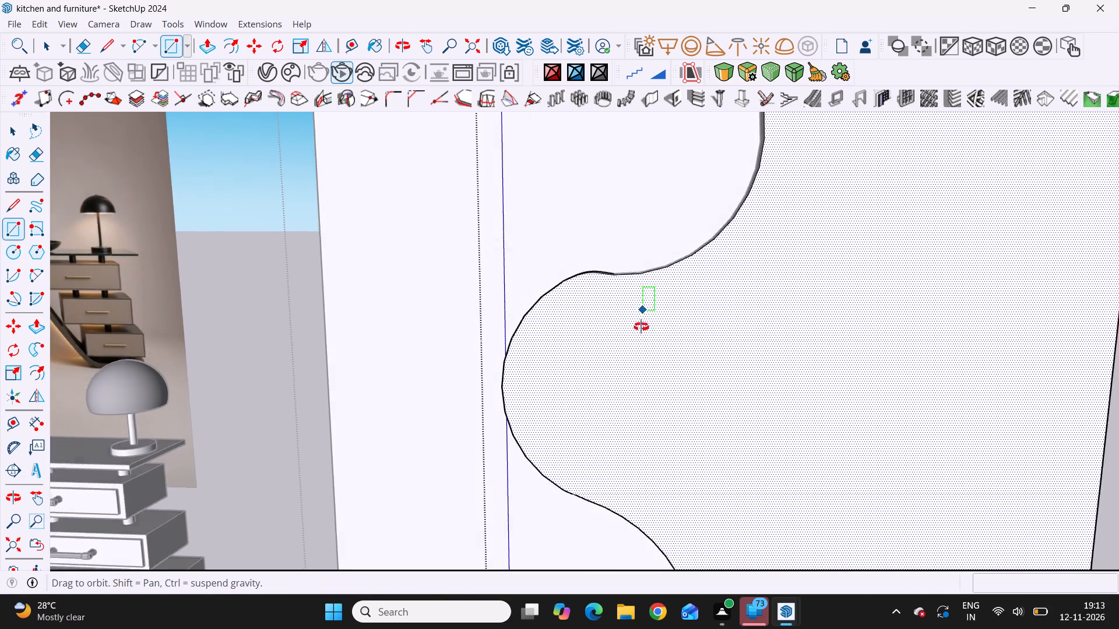
pyautogui.moveTo(641, 327); pyautogui.dragTo(657, 280, button='middle')
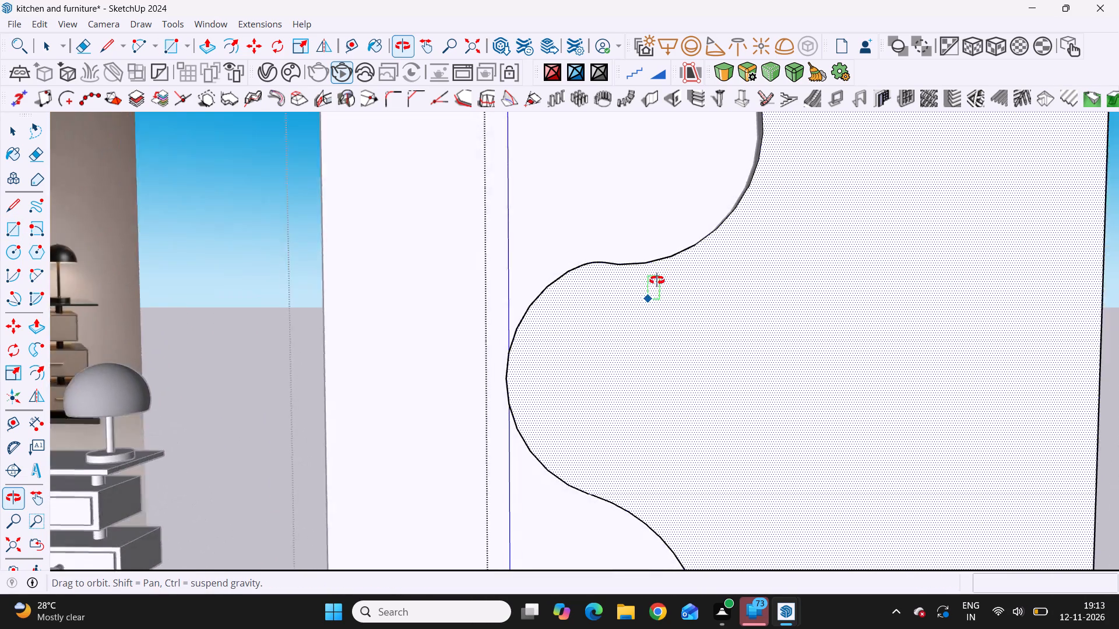
pyautogui.moveTo(657, 280); pyautogui.dragTo(736, 366, button='middle')
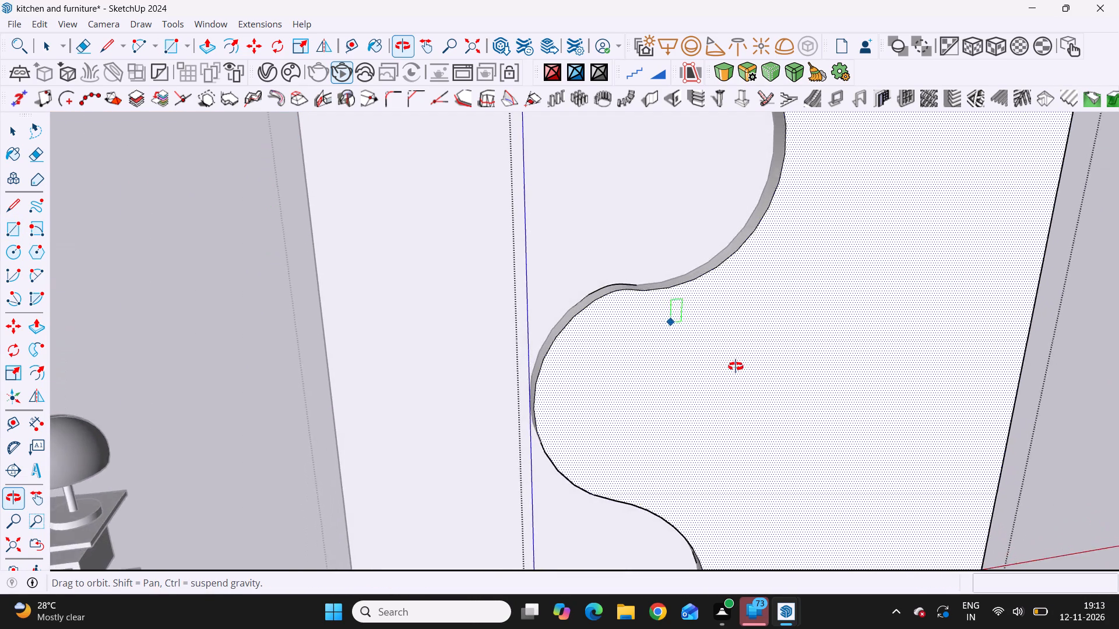
pyautogui.moveTo(736, 366); pyautogui.dragTo(656, 252, button='middle')
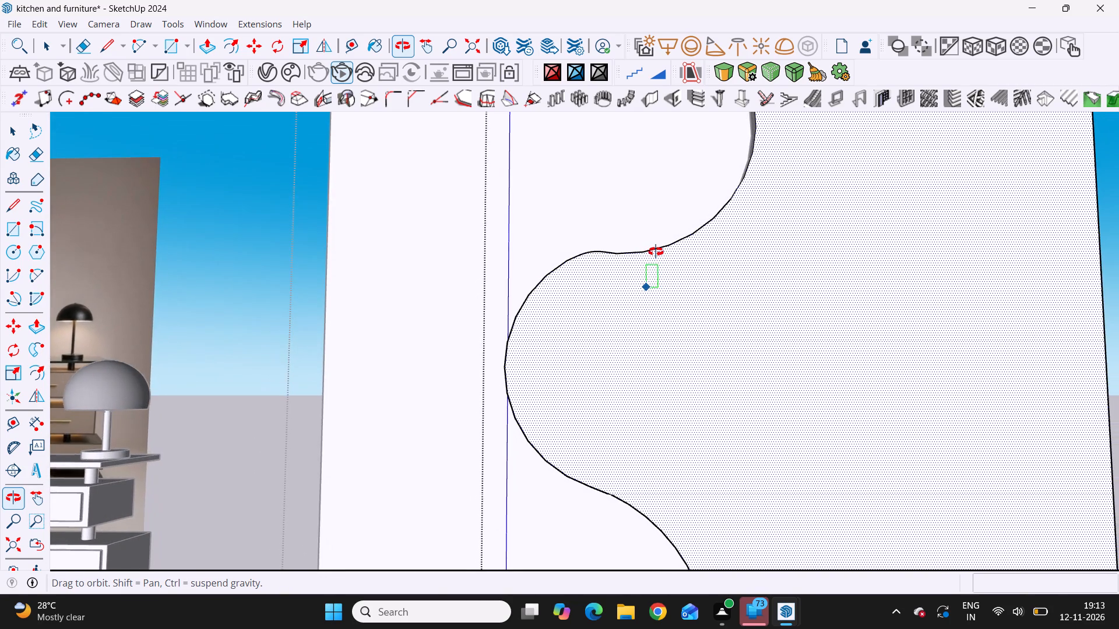
pyautogui.moveTo(656, 252); pyautogui.dragTo(650, 303, button='middle')
pyautogui.scroll(-6, 650, 303)
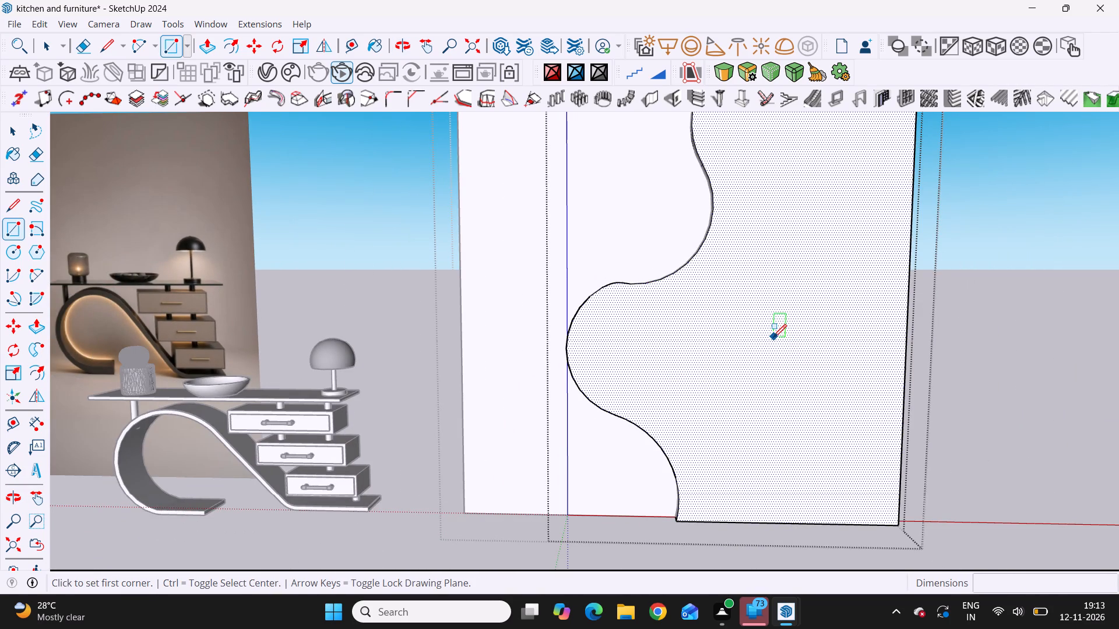
pyautogui.scroll(-3, 773, 337)
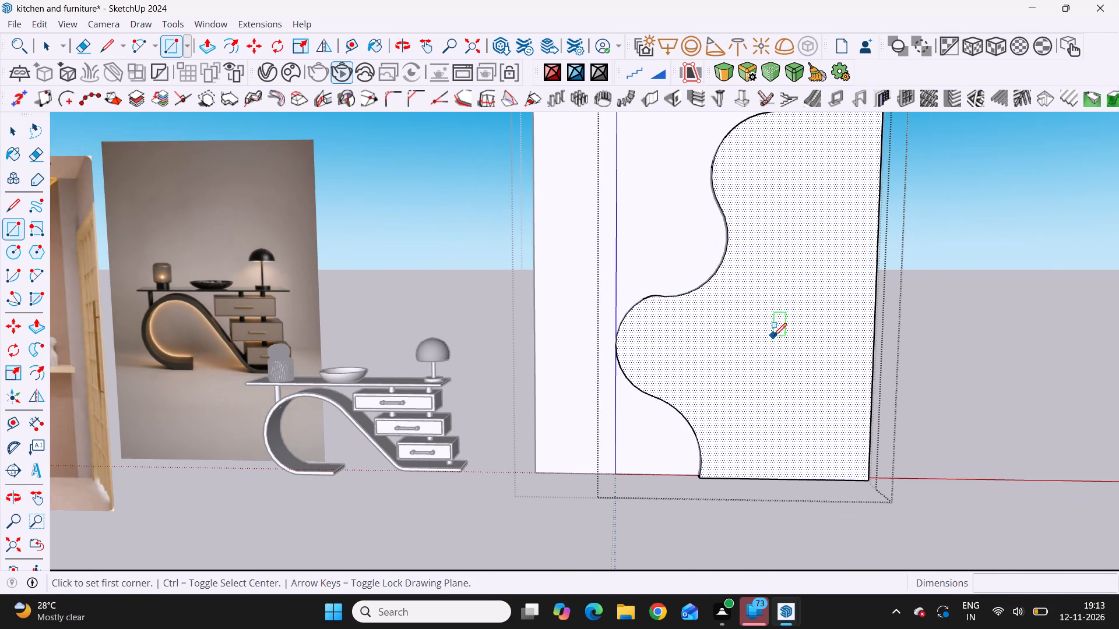
pyautogui.scroll(-5, 773, 336)
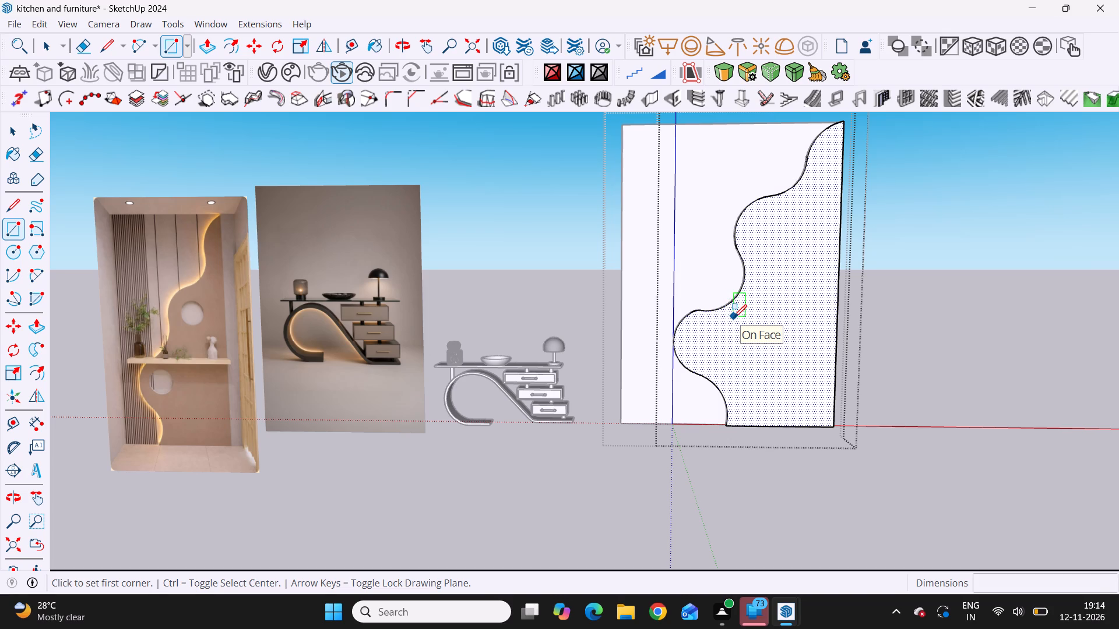
pyautogui.click(701, 327)
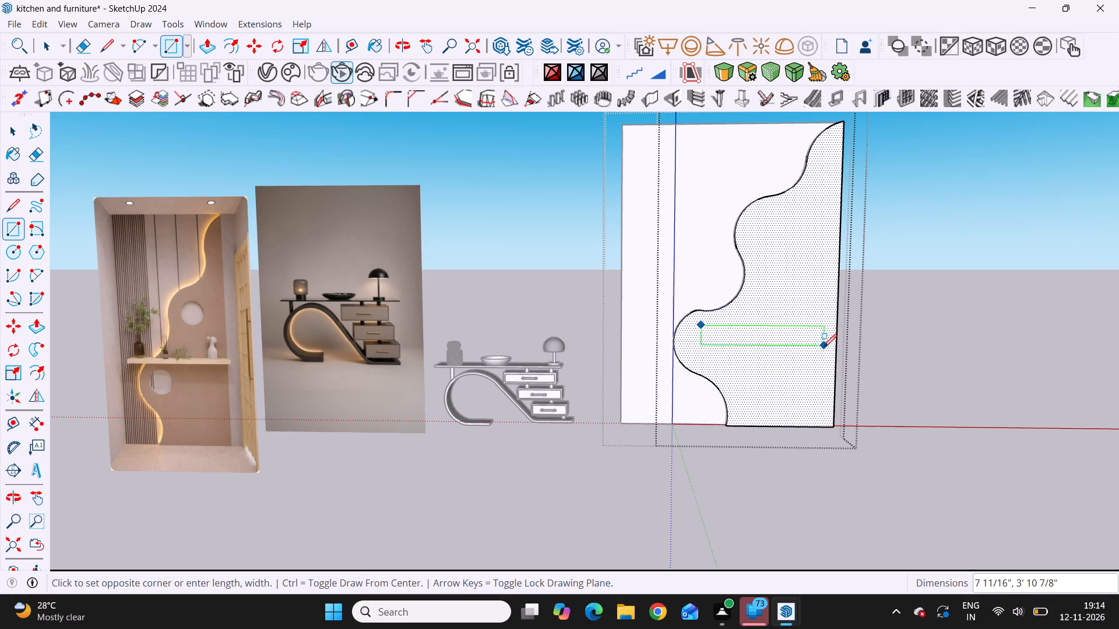
pyautogui.scroll(4, 824, 346)
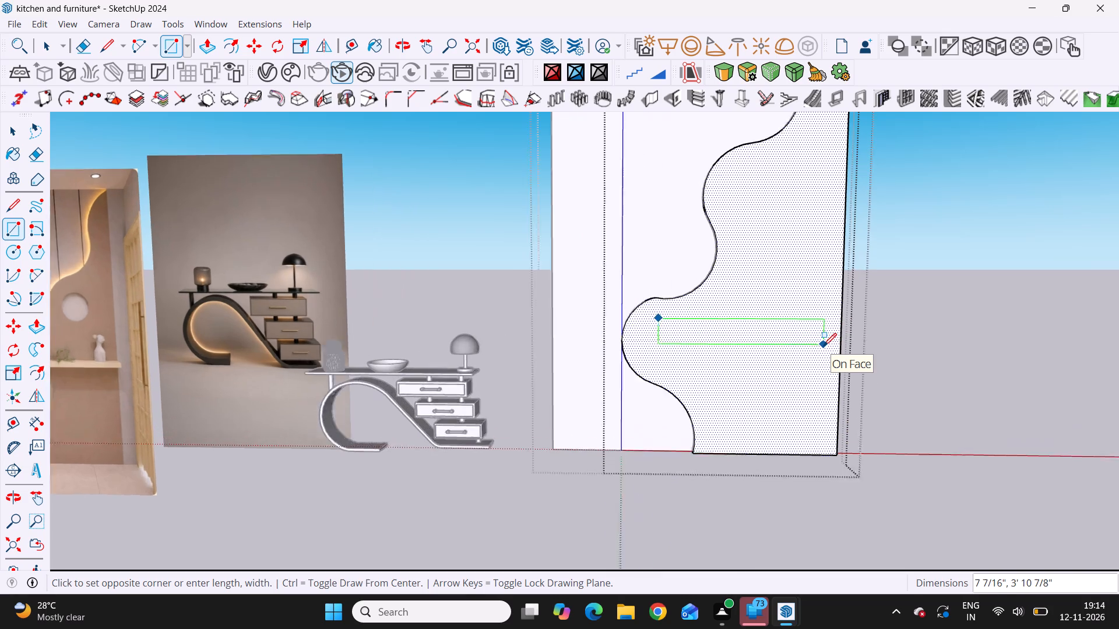
pyautogui.scroll(-7, 835, 335)
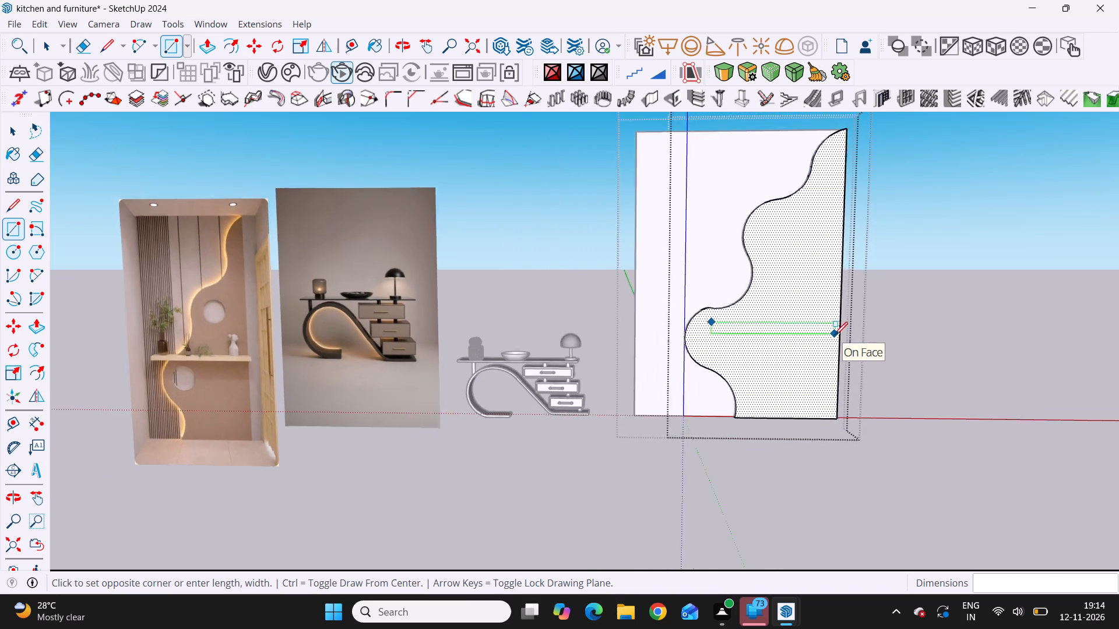
pyautogui.scroll(-1, 835, 335)
pyautogui.scroll(3, 826, 342)
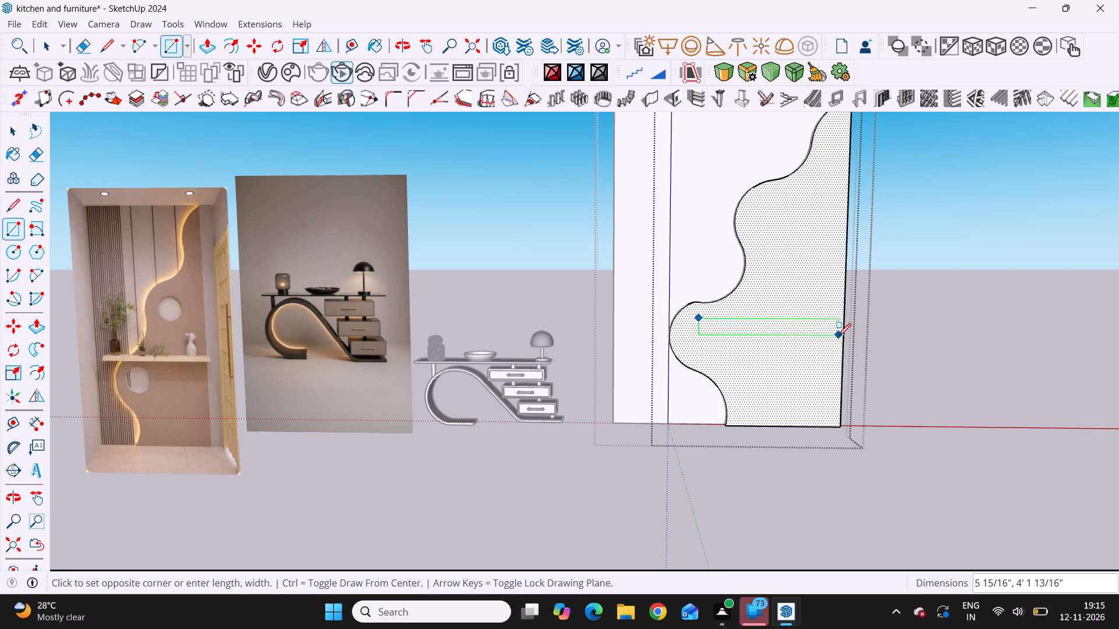
pyautogui.click(837, 336)
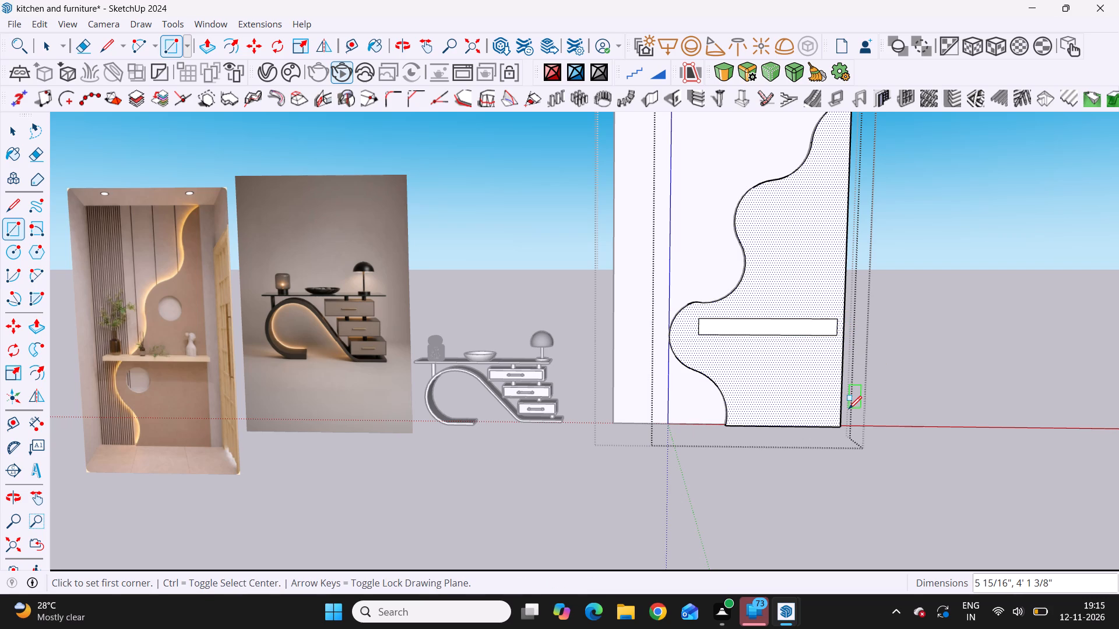
# Make the shelf rectangle's face and edges on the wavy front layer into a separate group.
pyautogui.press('space')
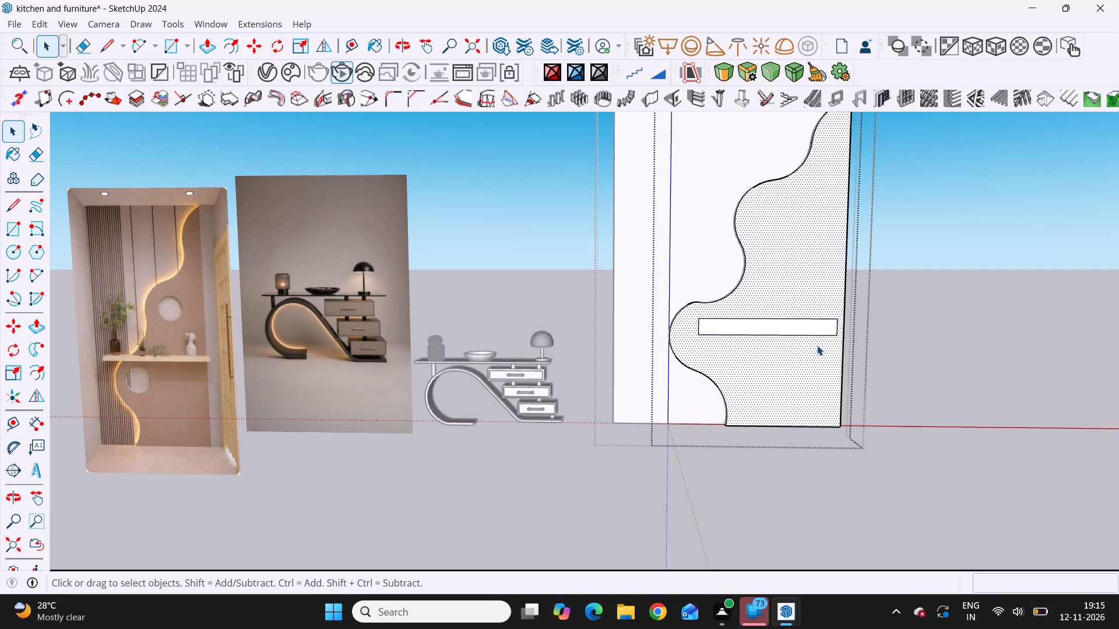
pyautogui.doubleClick(780, 330)
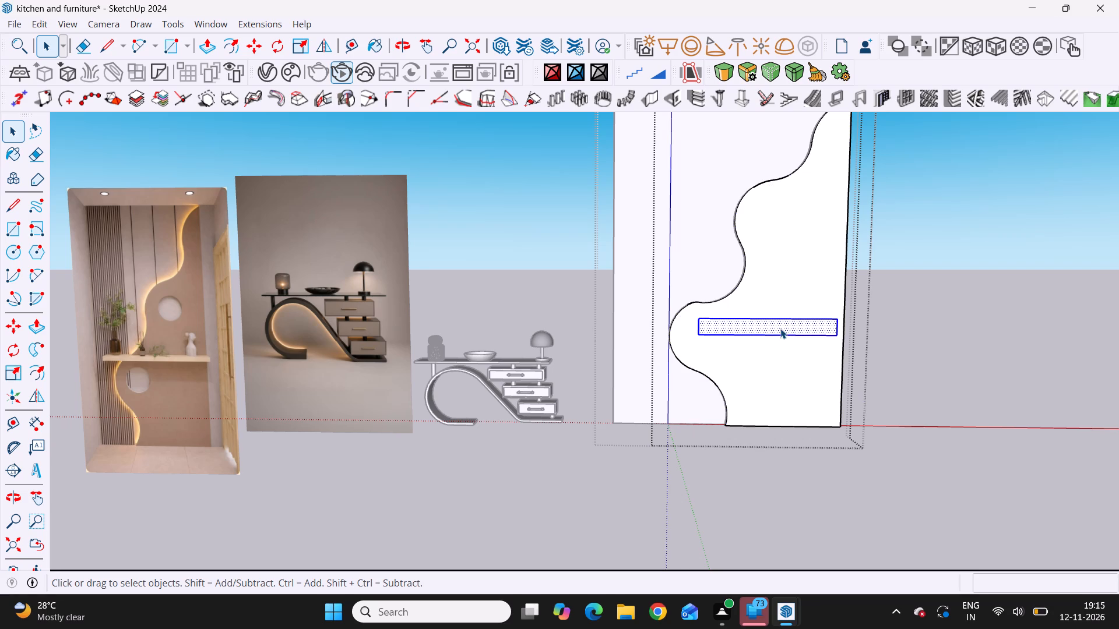
pyautogui.rightClick(780, 328)
pyautogui.click(859, 135)
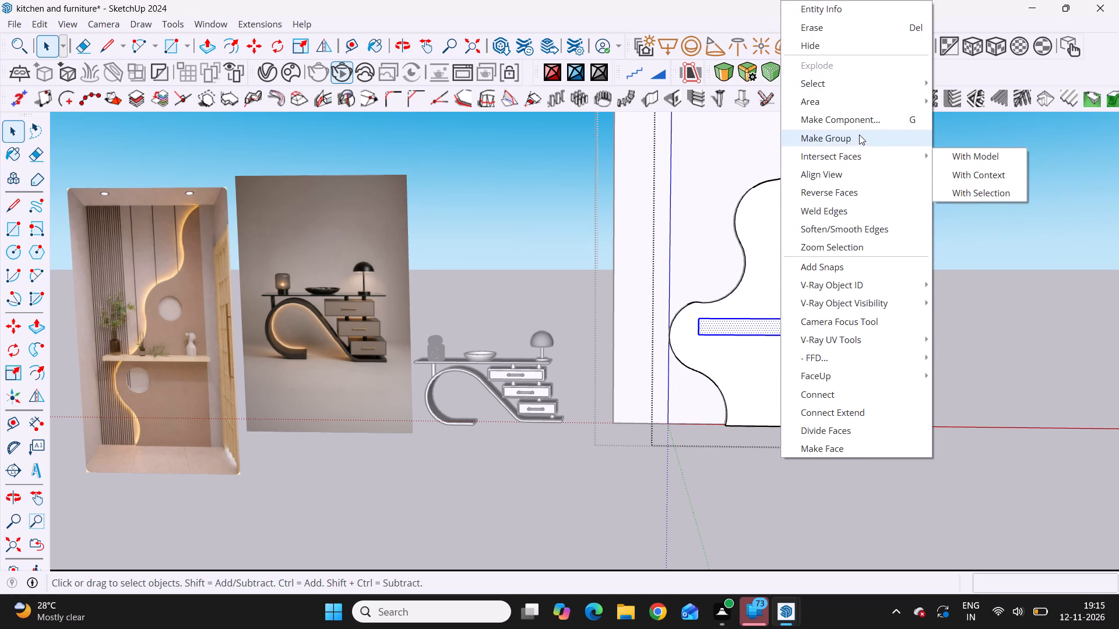
# Open the shelf rectangle's group and extrude its front face outward from the wavy layer with Push/Pull to give the shelf depth.
pyautogui.doubleClick(748, 321)
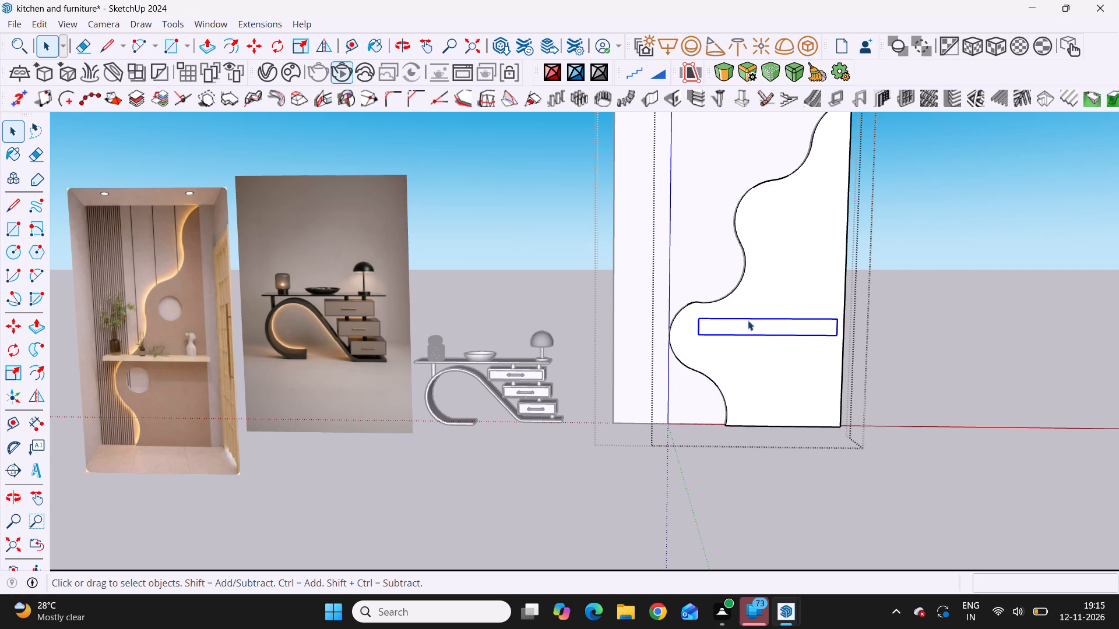
pyautogui.click(755, 328)
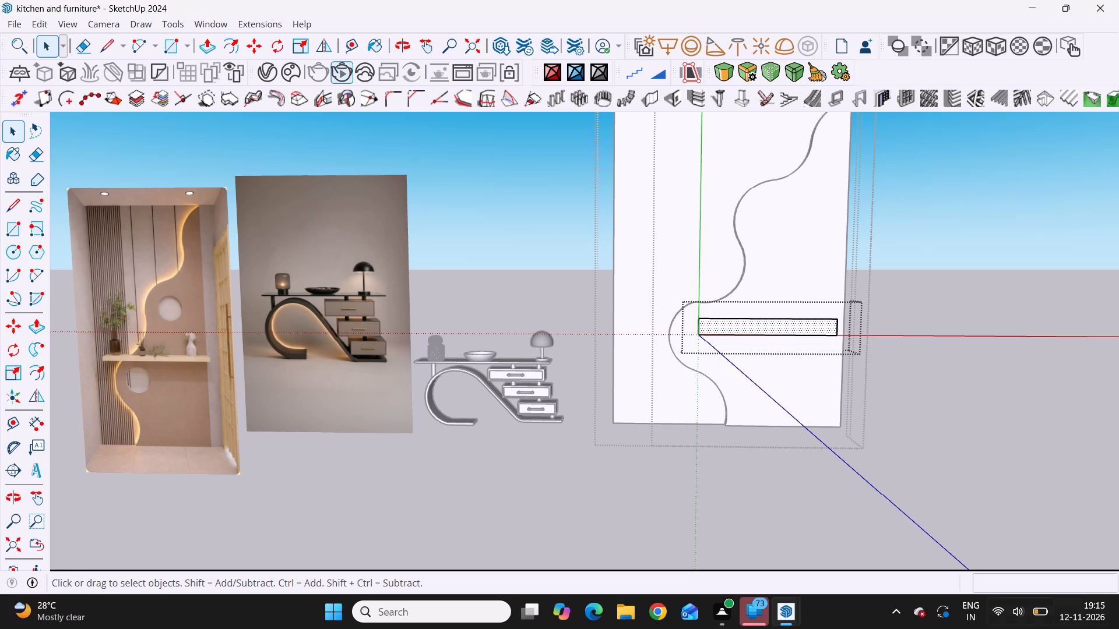
pyautogui.scroll(3, 822, 386)
pyautogui.scroll(2, 816, 307)
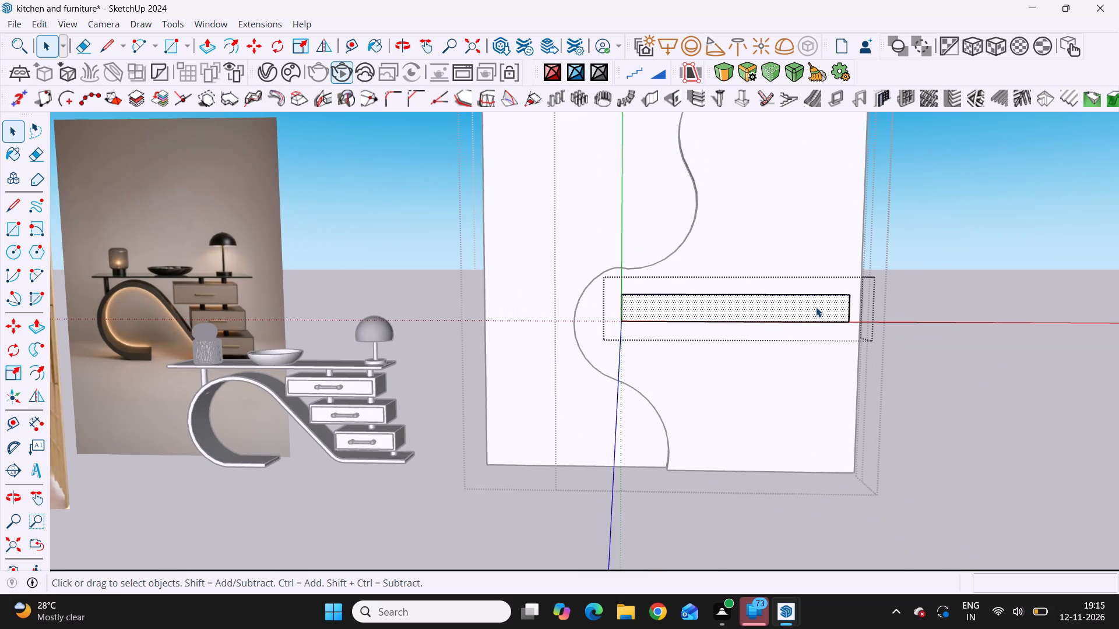
pyautogui.press('p')
pyautogui.click(811, 307)
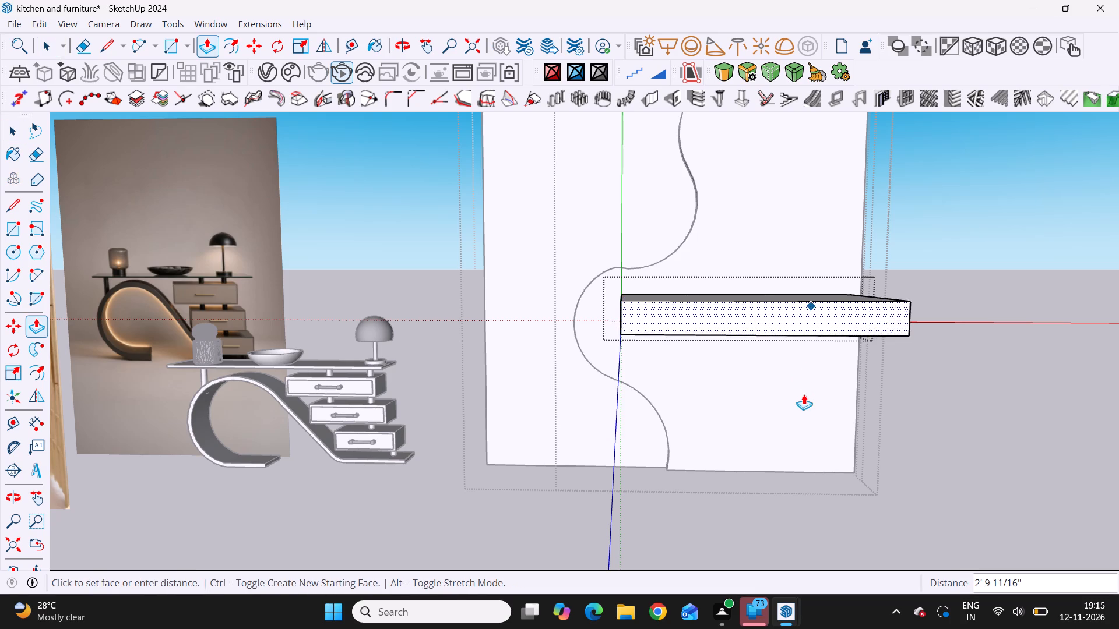
pyautogui.scroll(-6, 797, 372)
pyautogui.moveTo(797, 360); pyautogui.dragTo(773, 481, button='middle')
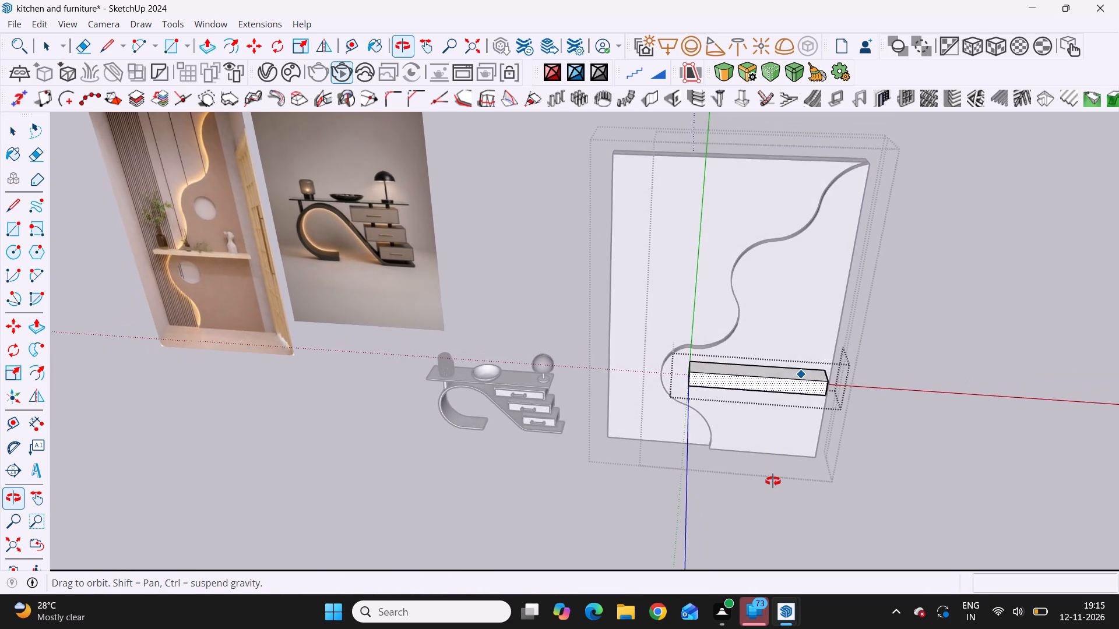
pyautogui.moveTo(773, 481); pyautogui.dragTo(770, 483, button='middle')
pyautogui.scroll(2, 768, 392)
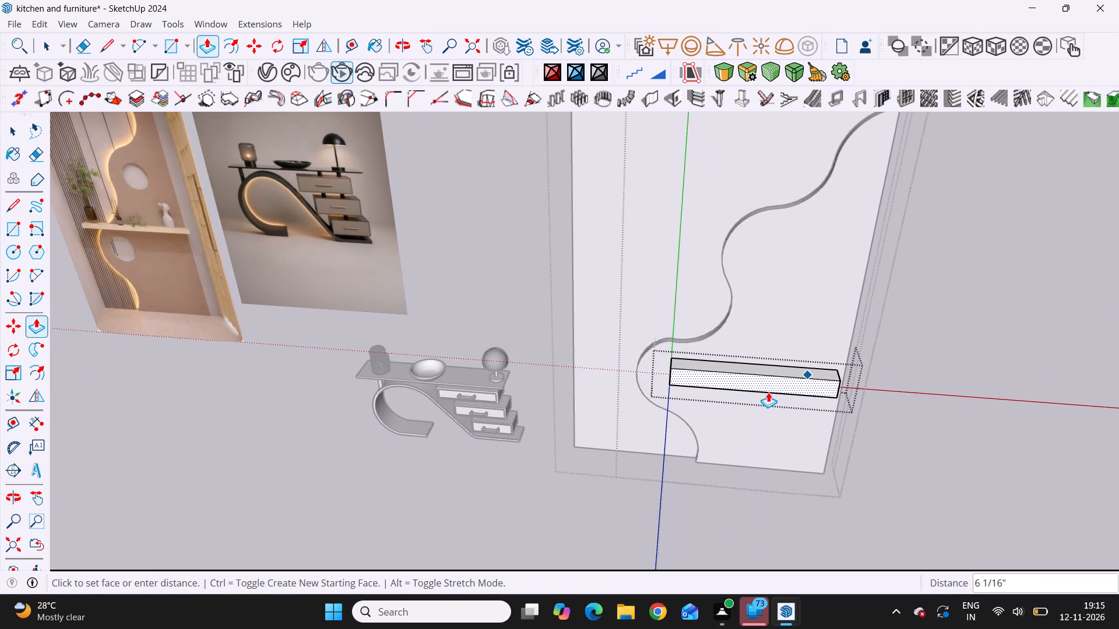
pyautogui.scroll(-3, 768, 392)
pyautogui.moveTo(758, 403); pyautogui.dragTo(870, 341, button='middle')
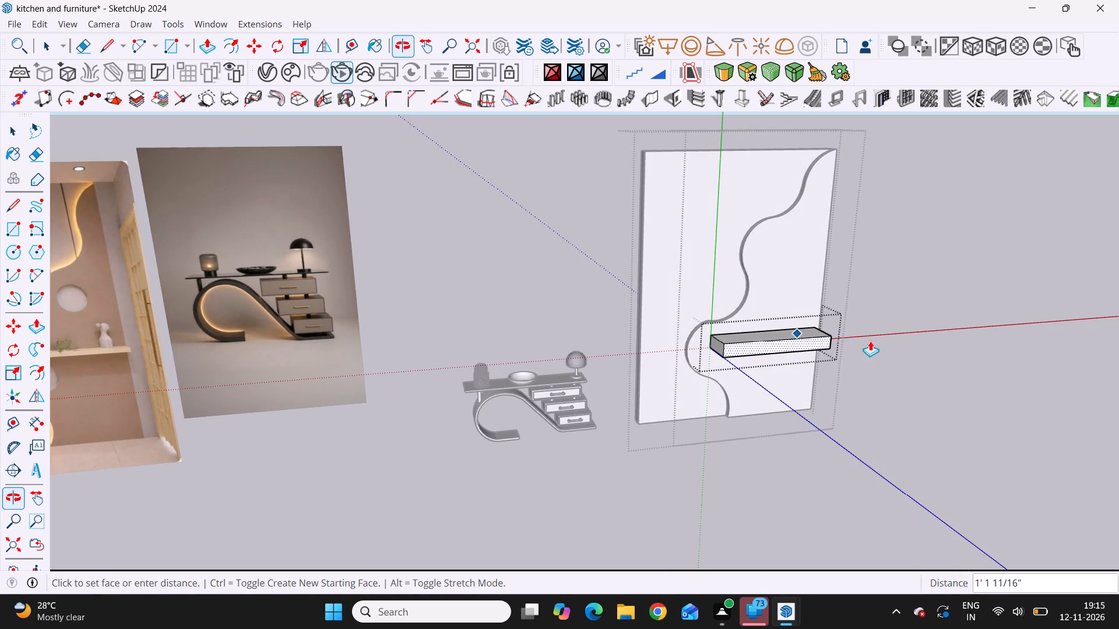
pyautogui.scroll(2, 787, 361)
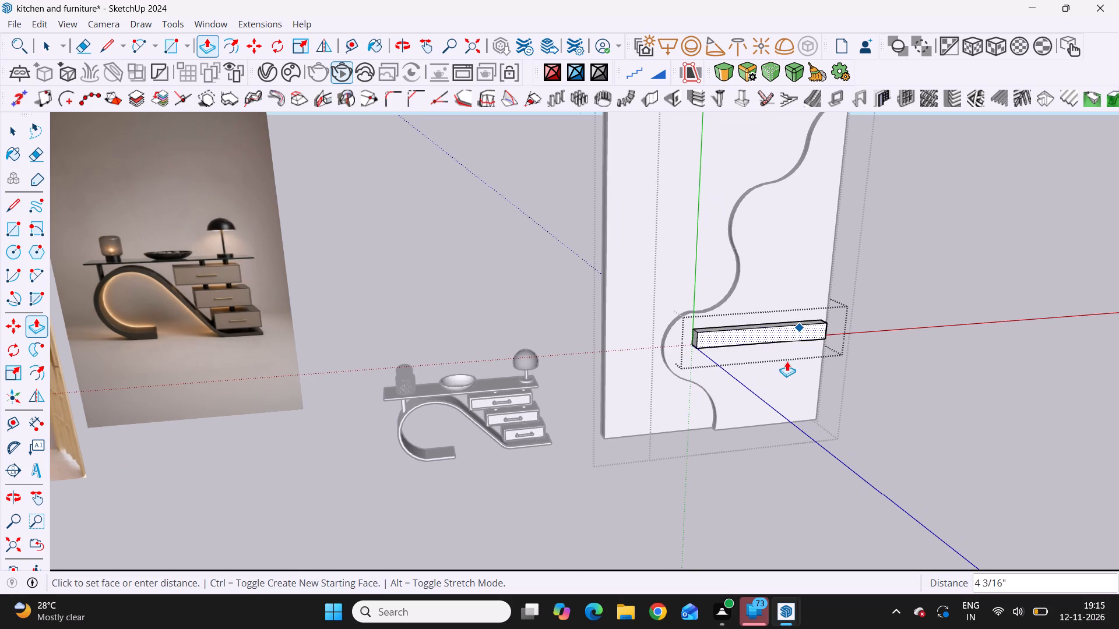
pyautogui.middleClick(807, 367)
pyautogui.moveTo(807, 367); pyautogui.dragTo(431, 438, button='middle')
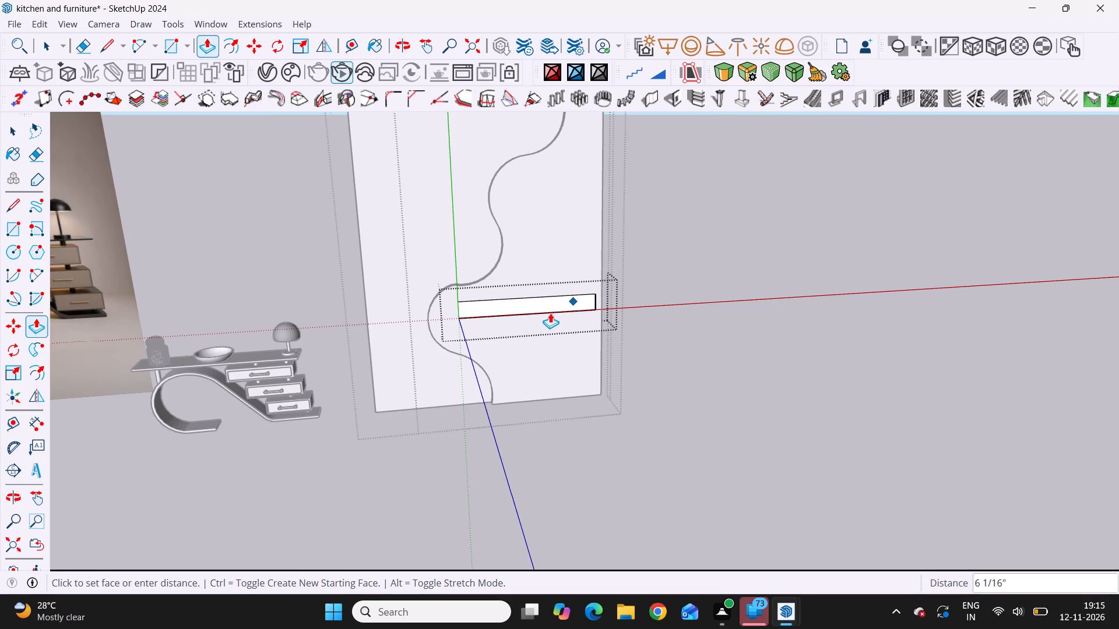
pyautogui.moveTo(550, 313); pyautogui.dragTo(352, 358, button='middle')
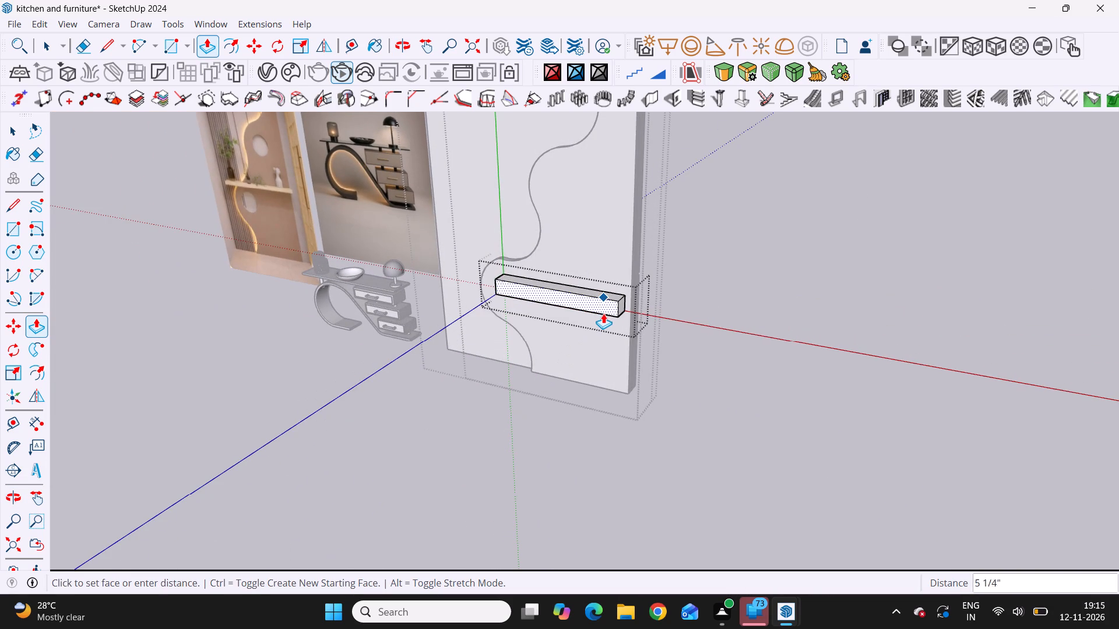
pyautogui.scroll(8, 603, 313)
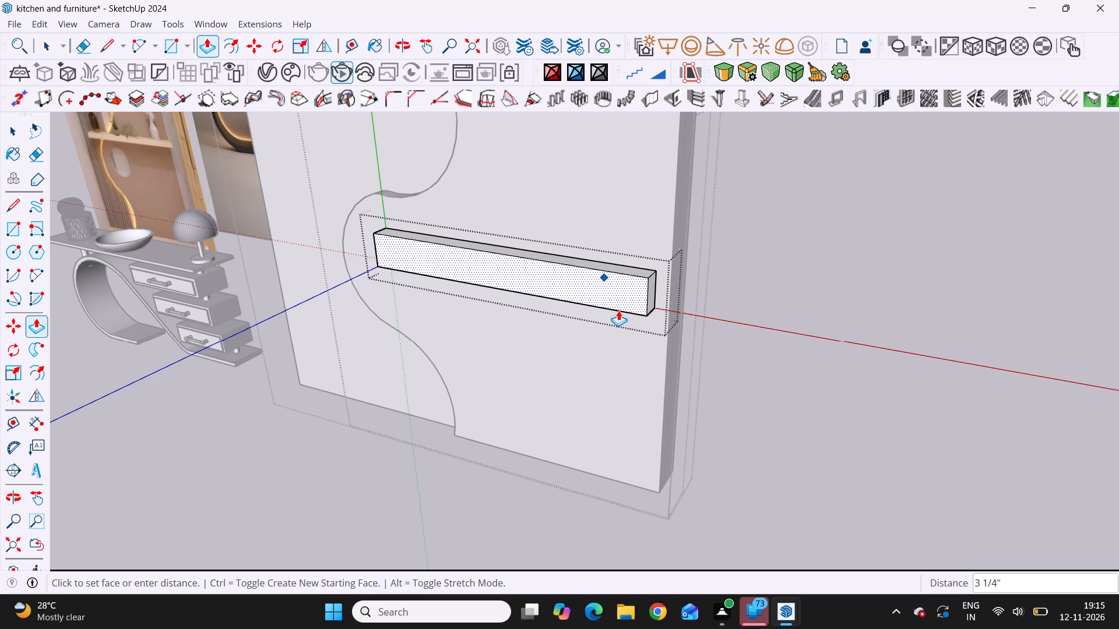
pyautogui.scroll(-3, 632, 319)
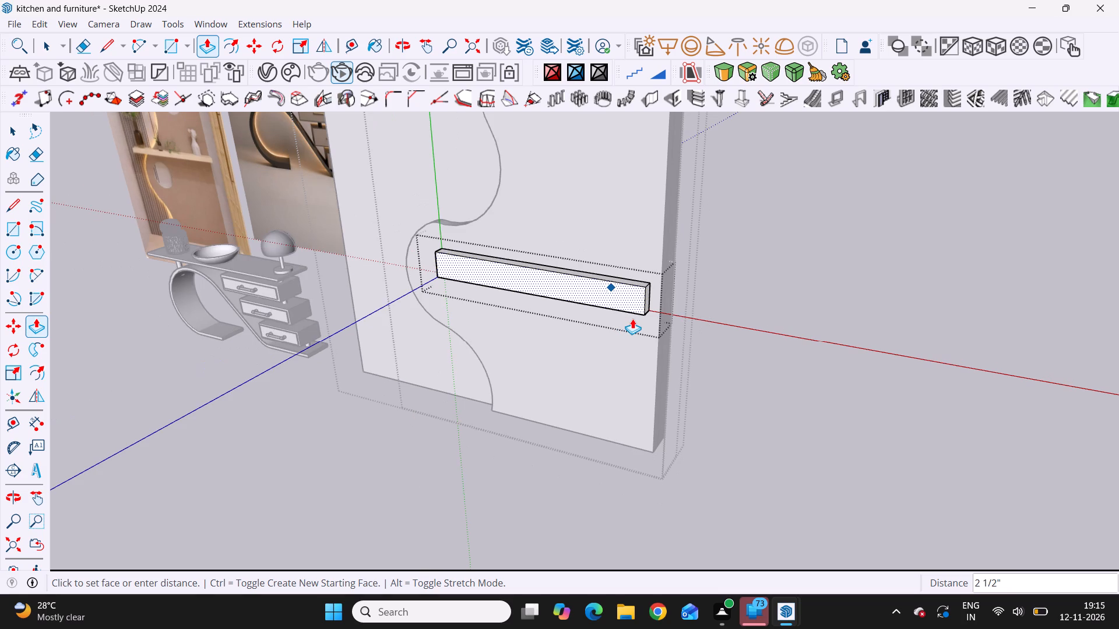
pyautogui.scroll(4, 633, 303)
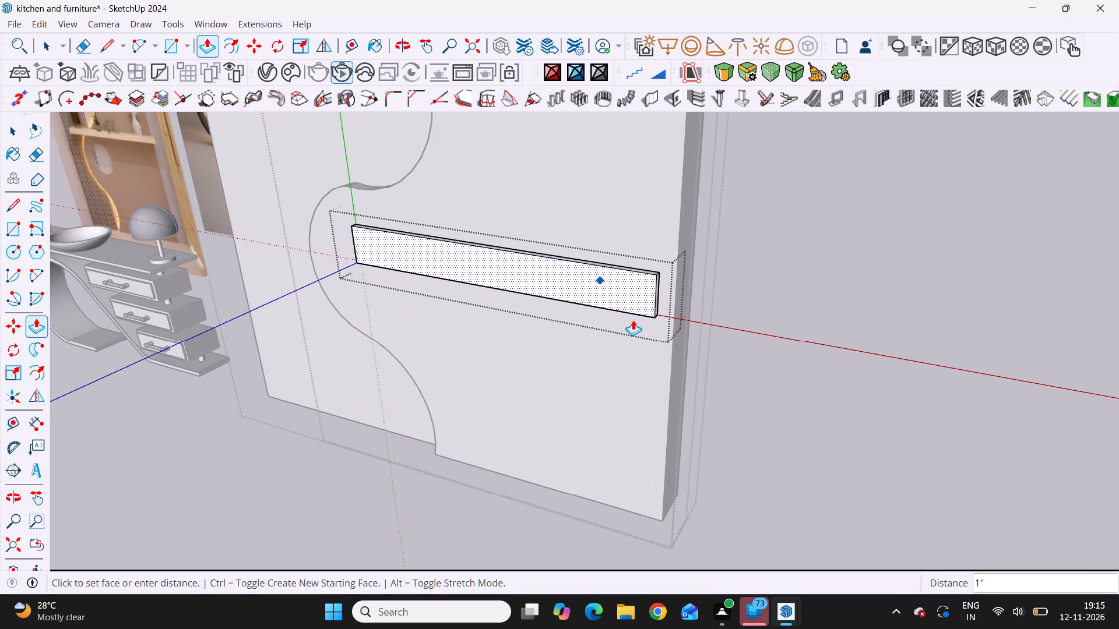
pyautogui.scroll(-2, 636, 337)
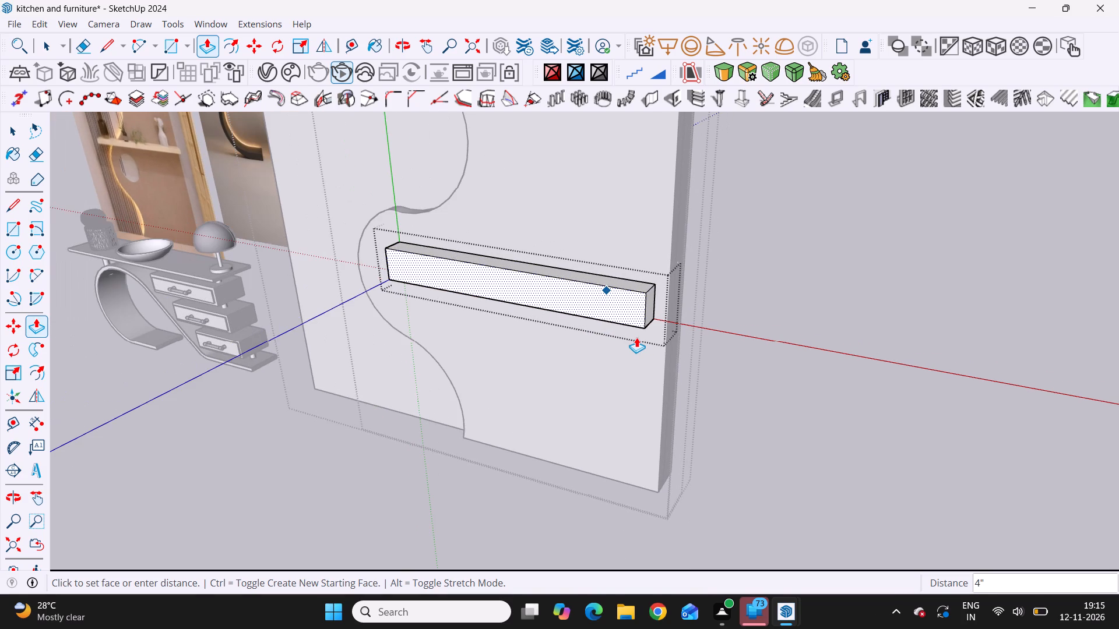
pyautogui.scroll(-3, 636, 337)
pyautogui.scroll(1, 636, 337)
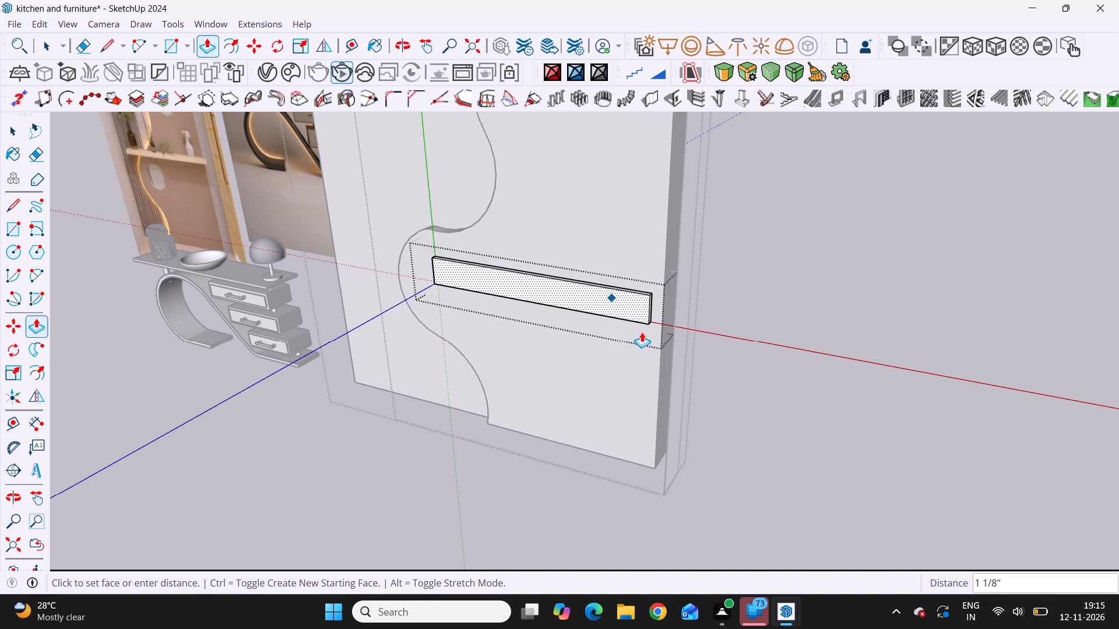
pyautogui.scroll(-4, 644, 344)
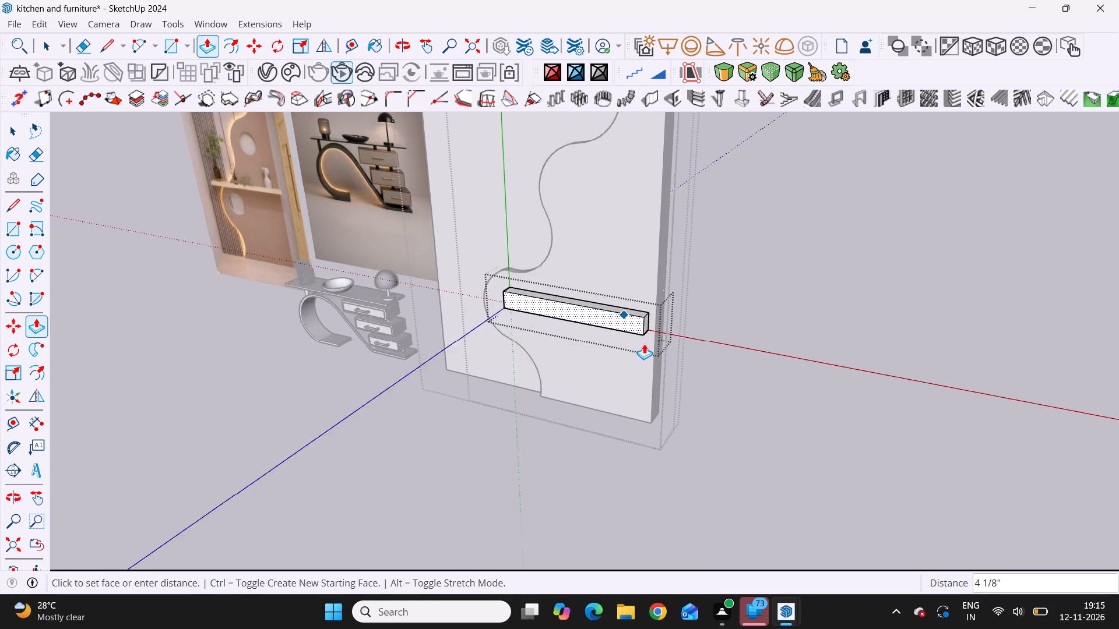
pyautogui.scroll(-4, 644, 344)
pyautogui.moveTo(644, 344); pyautogui.dragTo(792, 313, button='middle')
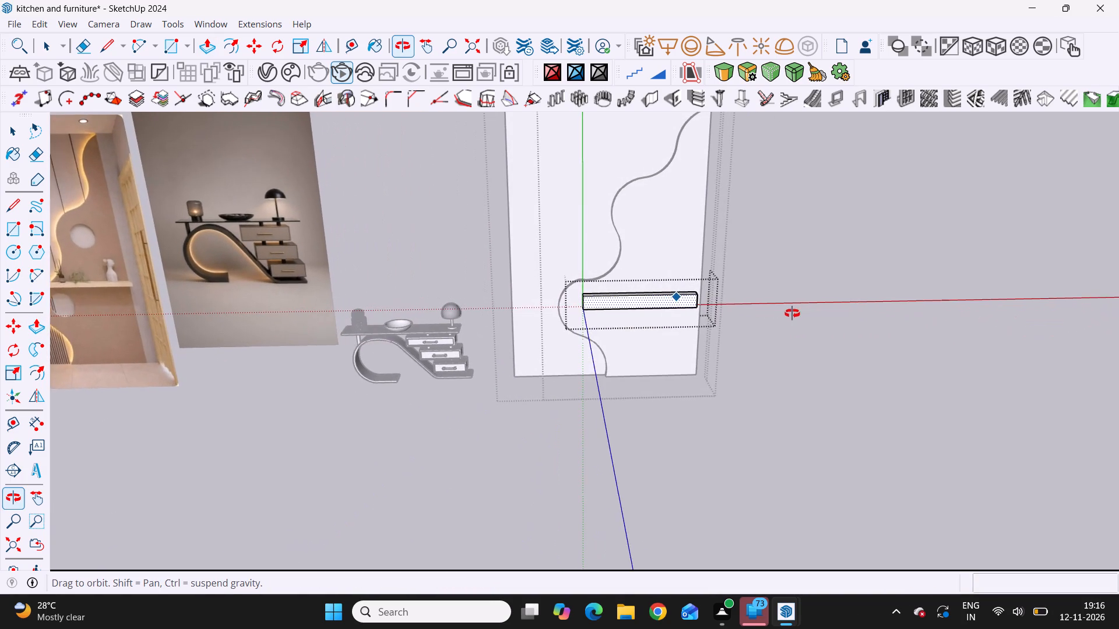
pyautogui.moveTo(792, 313); pyautogui.dragTo(696, 339, button='middle')
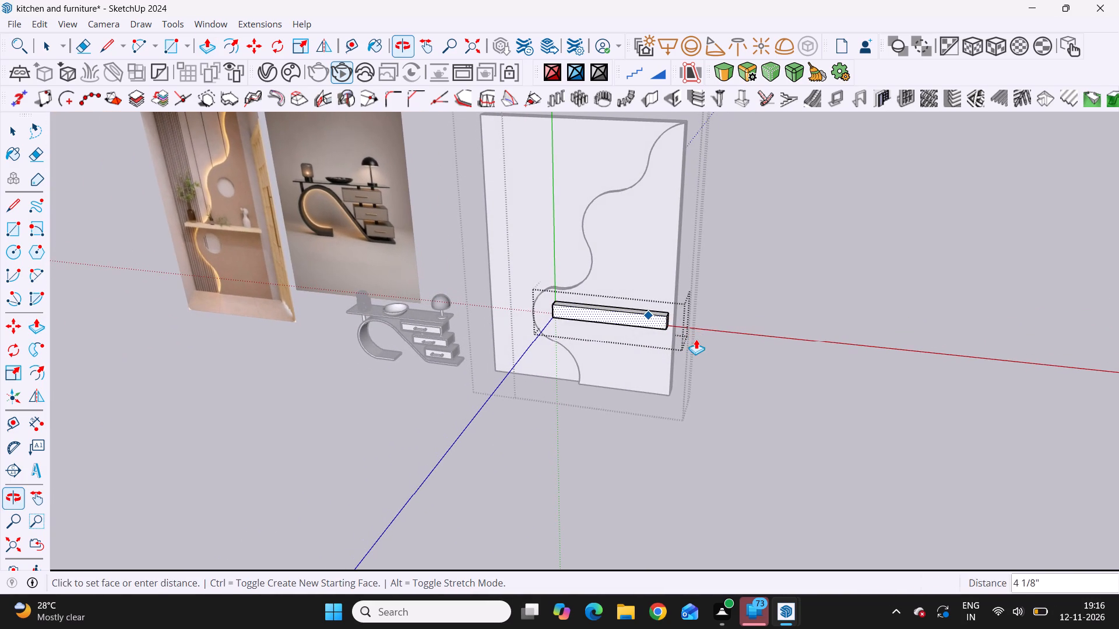
pyautogui.scroll(-3, 682, 341)
pyautogui.moveTo(683, 341); pyautogui.dragTo(564, 353, button='middle')
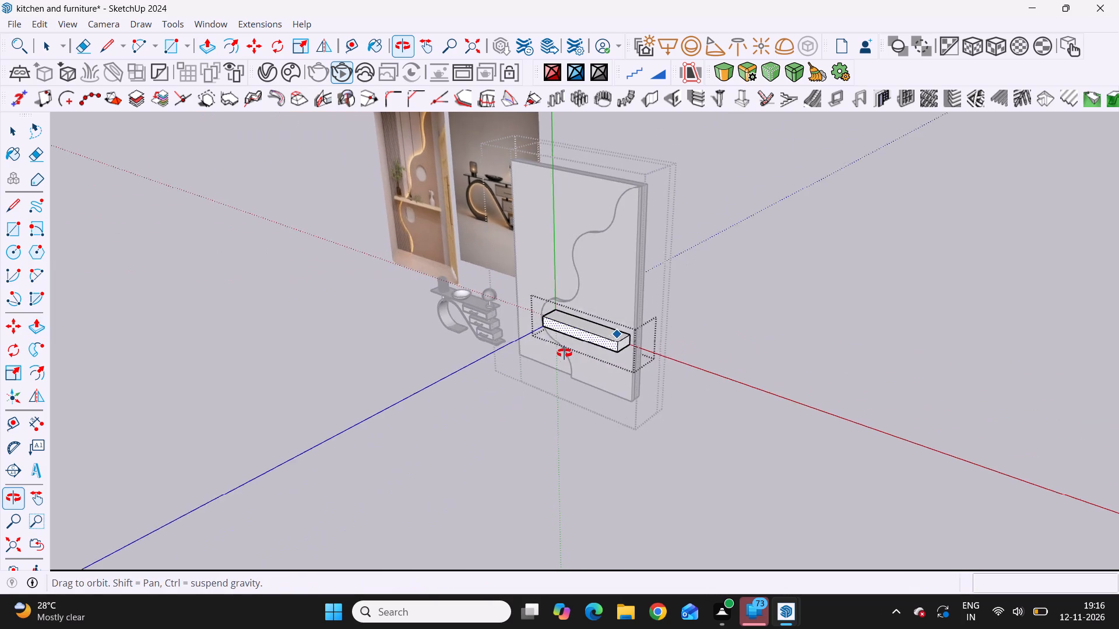
pyautogui.moveTo(564, 353); pyautogui.dragTo(569, 354, button='middle')
pyautogui.scroll(12, 625, 334)
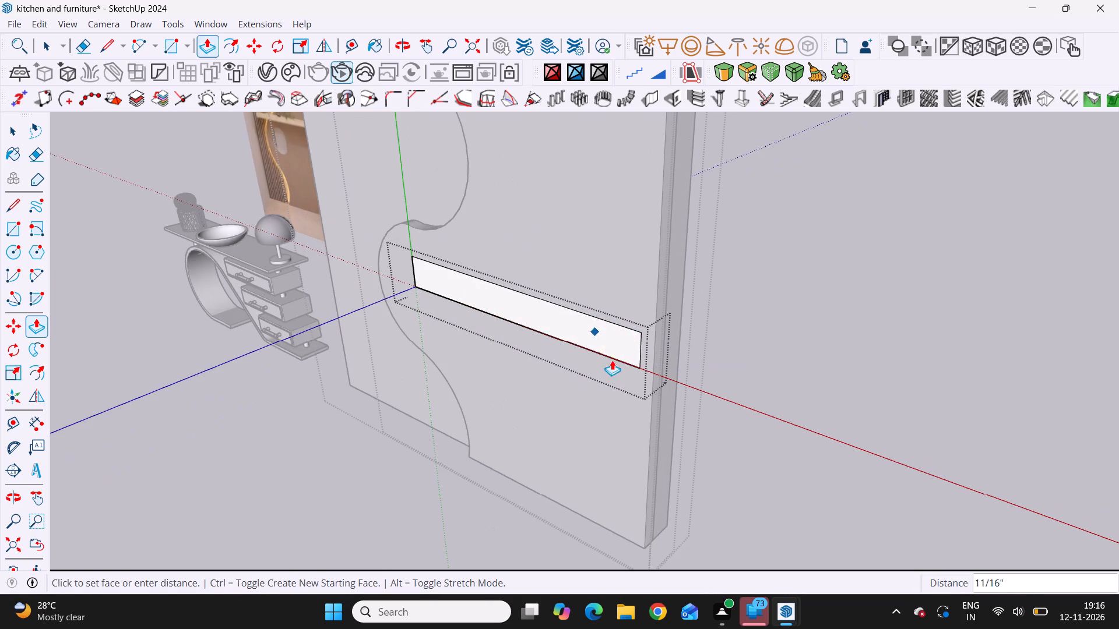
pyautogui.scroll(4, 613, 370)
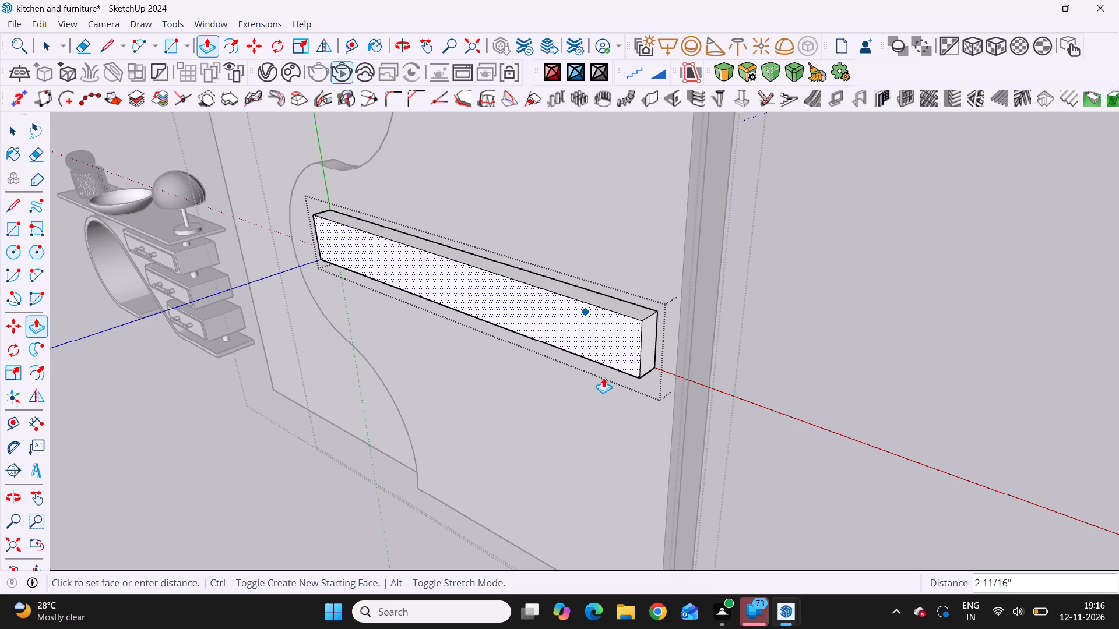
pyautogui.scroll(-4, 616, 370)
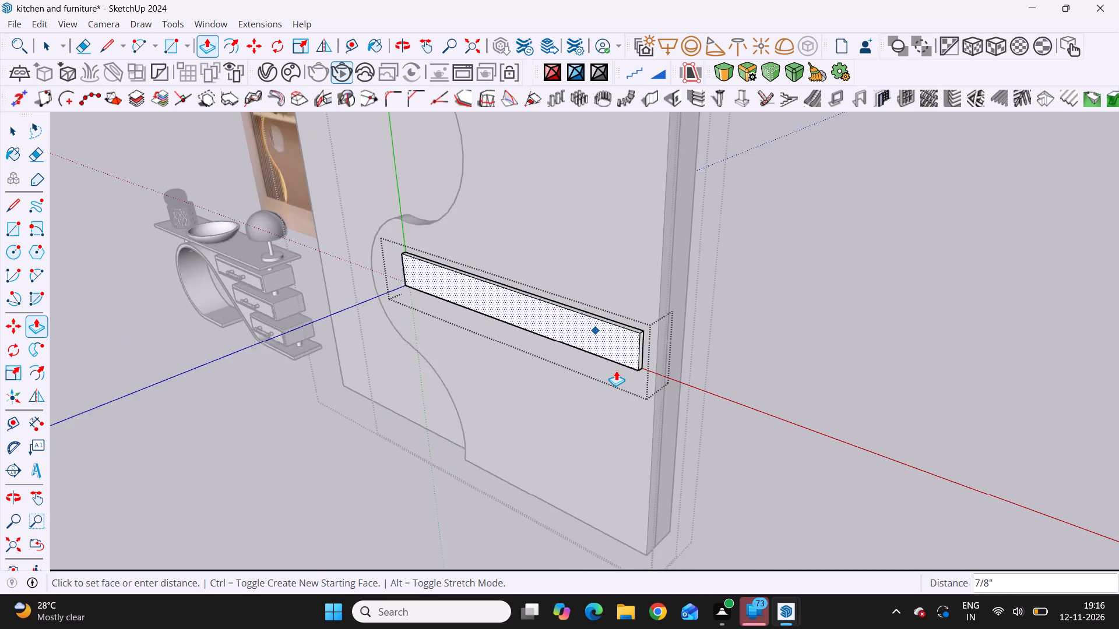
pyautogui.scroll(-9, 616, 370)
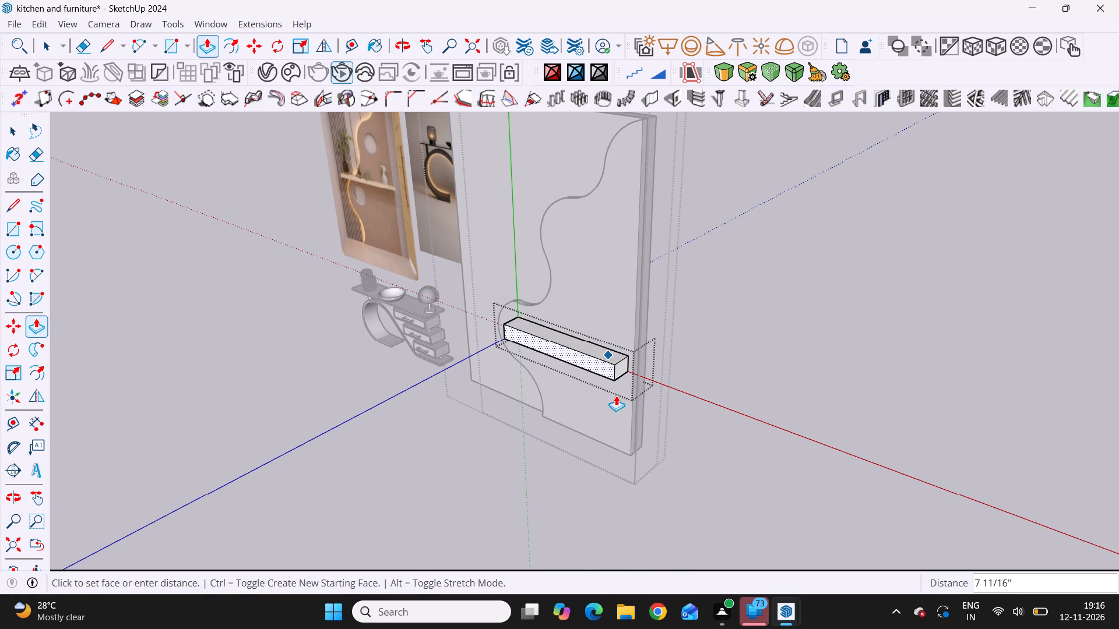
pyautogui.moveTo(618, 398); pyautogui.dragTo(688, 373, button='middle')
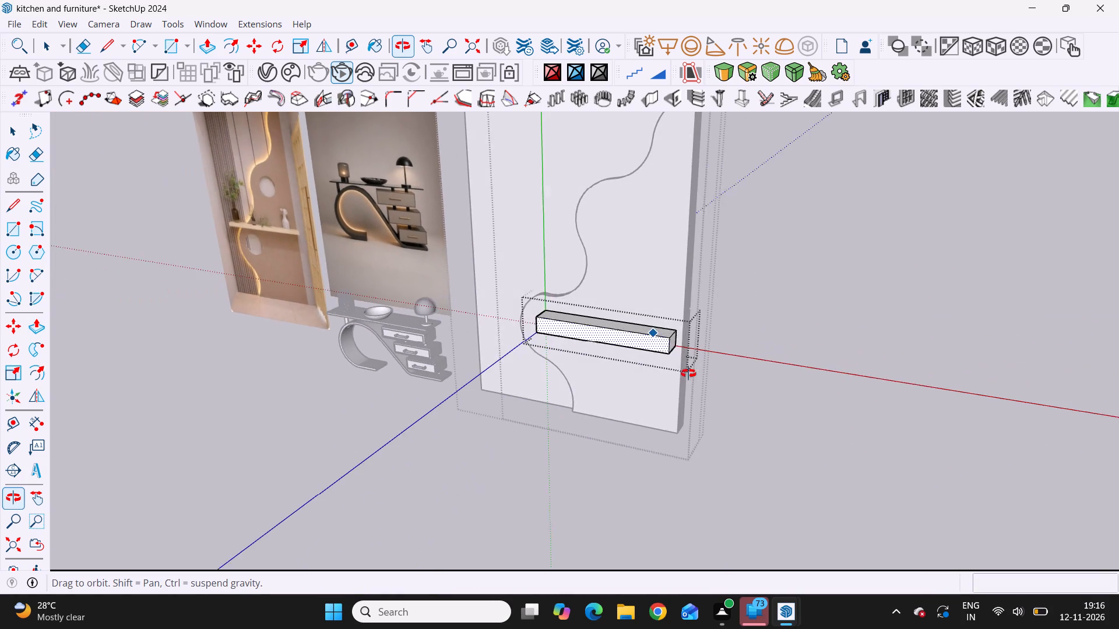
pyautogui.moveTo(688, 373); pyautogui.dragTo(688, 373, button='middle')
pyautogui.moveTo(669, 358); pyautogui.dragTo(572, 385, button='middle')
pyautogui.scroll(9, 575, 376)
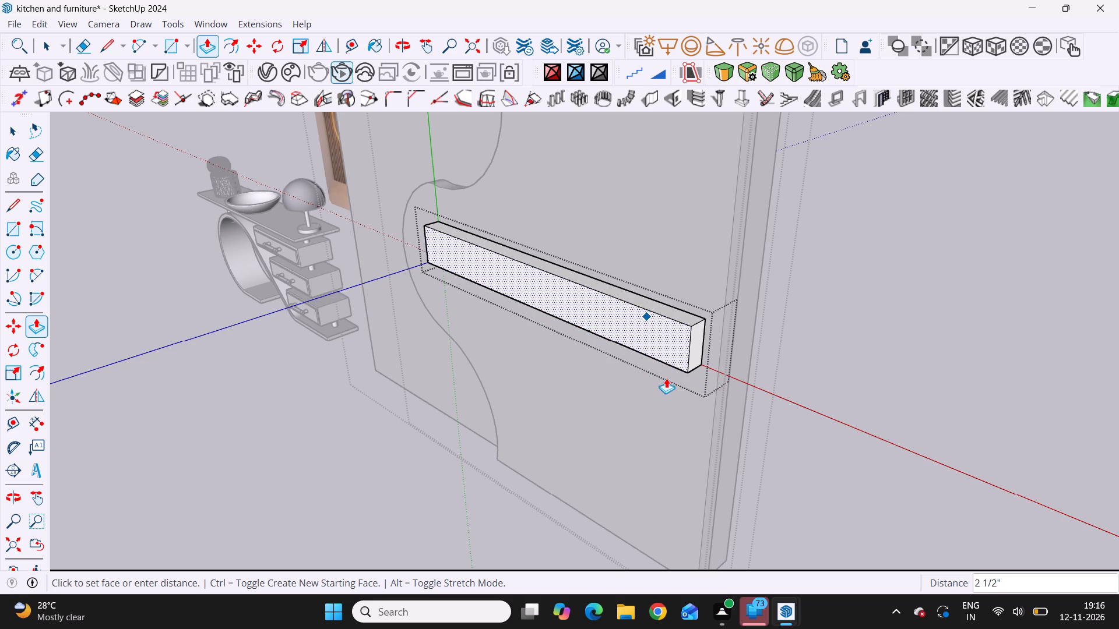
pyautogui.scroll(5, 670, 379)
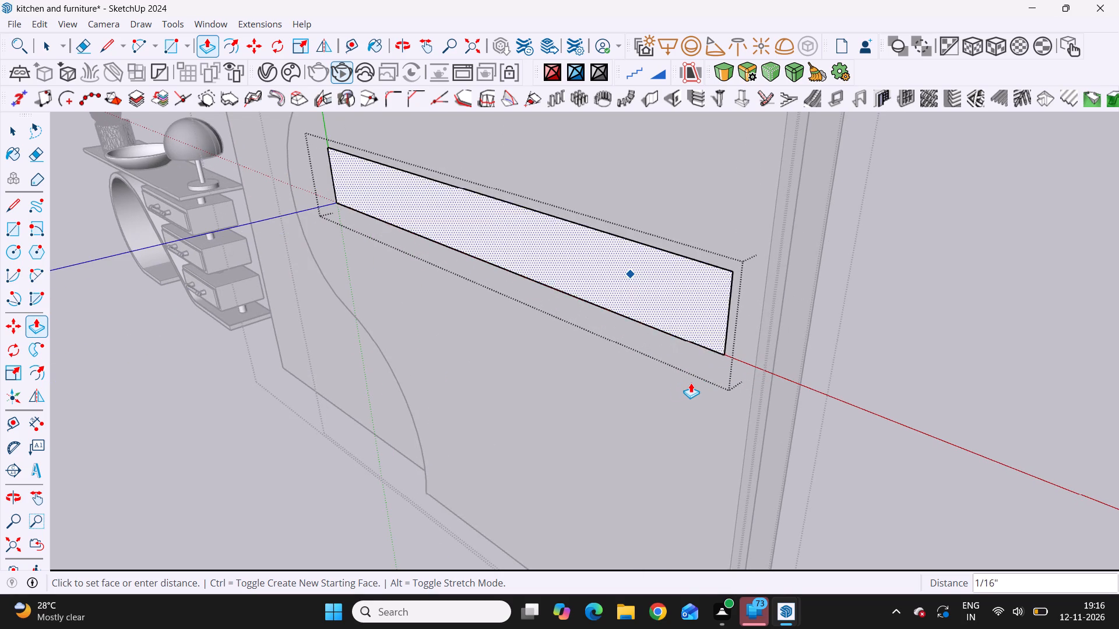
pyautogui.scroll(5, 688, 384)
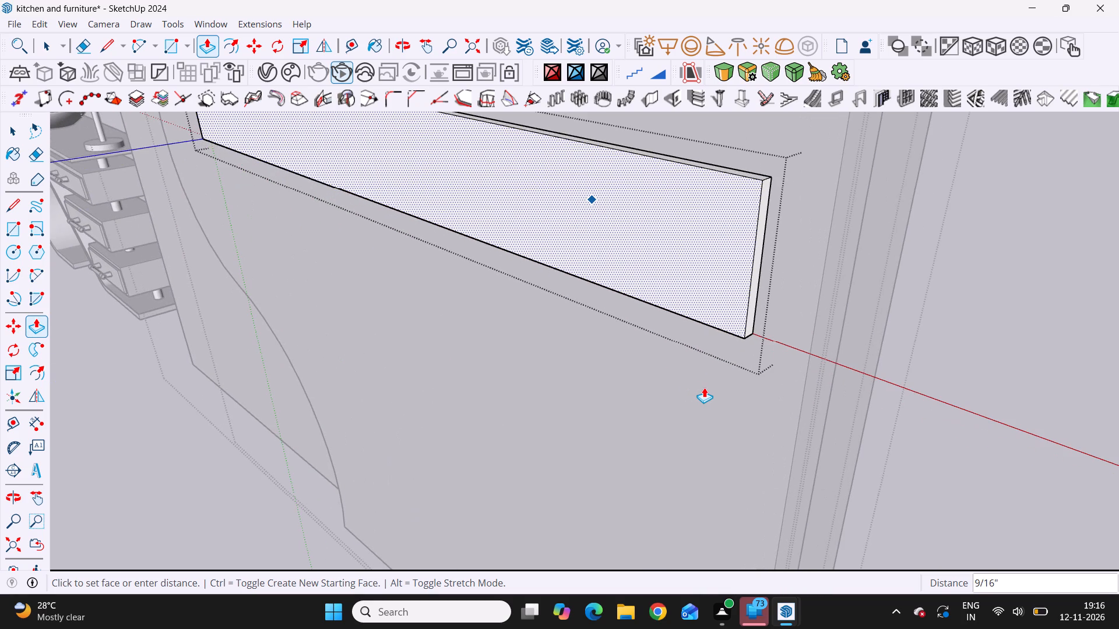
pyautogui.scroll(-12, 704, 387)
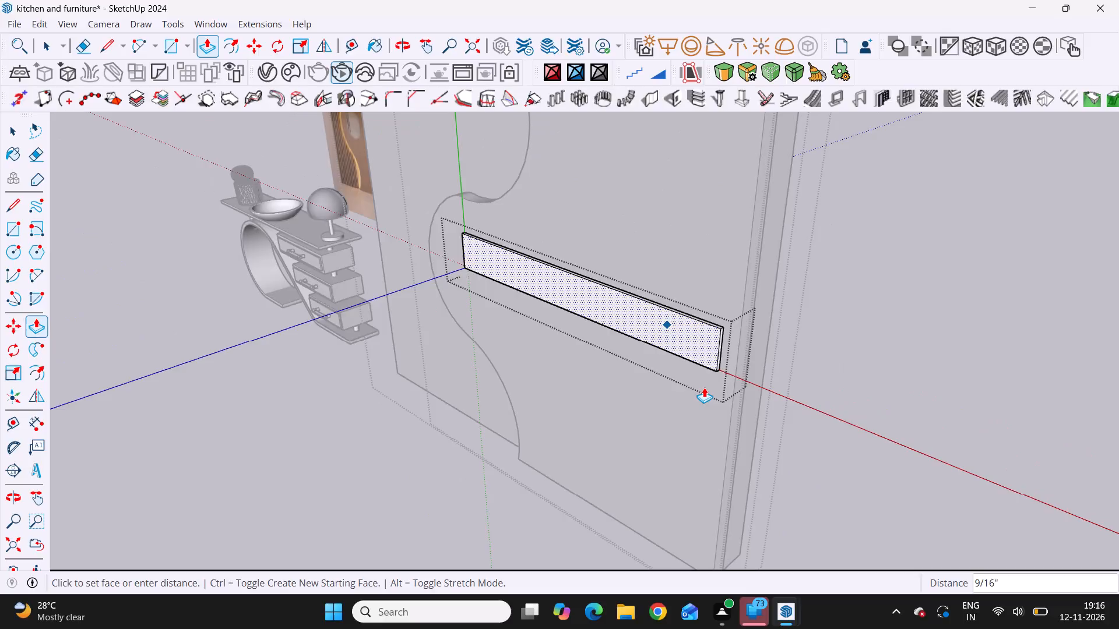
pyautogui.scroll(-5, 704, 387)
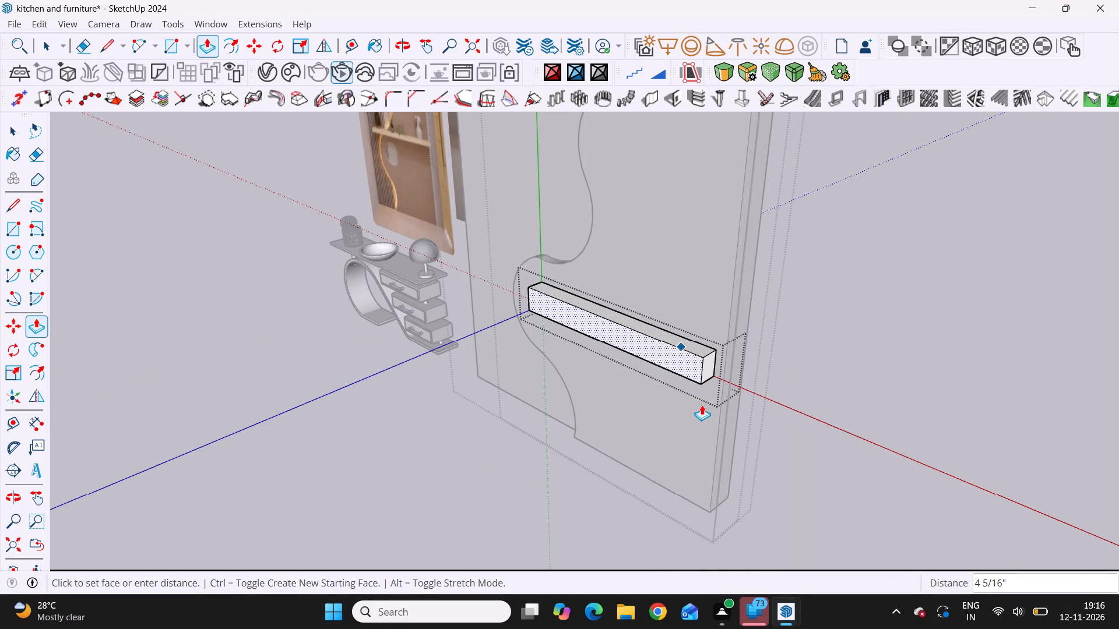
pyautogui.scroll(8, 713, 383)
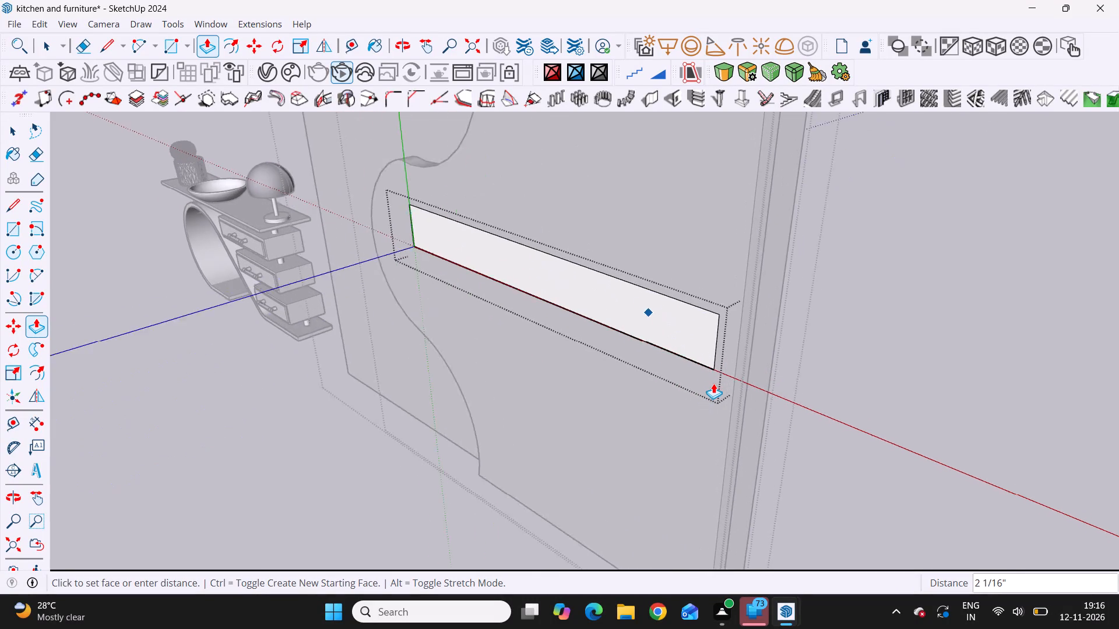
pyautogui.scroll(2, 713, 383)
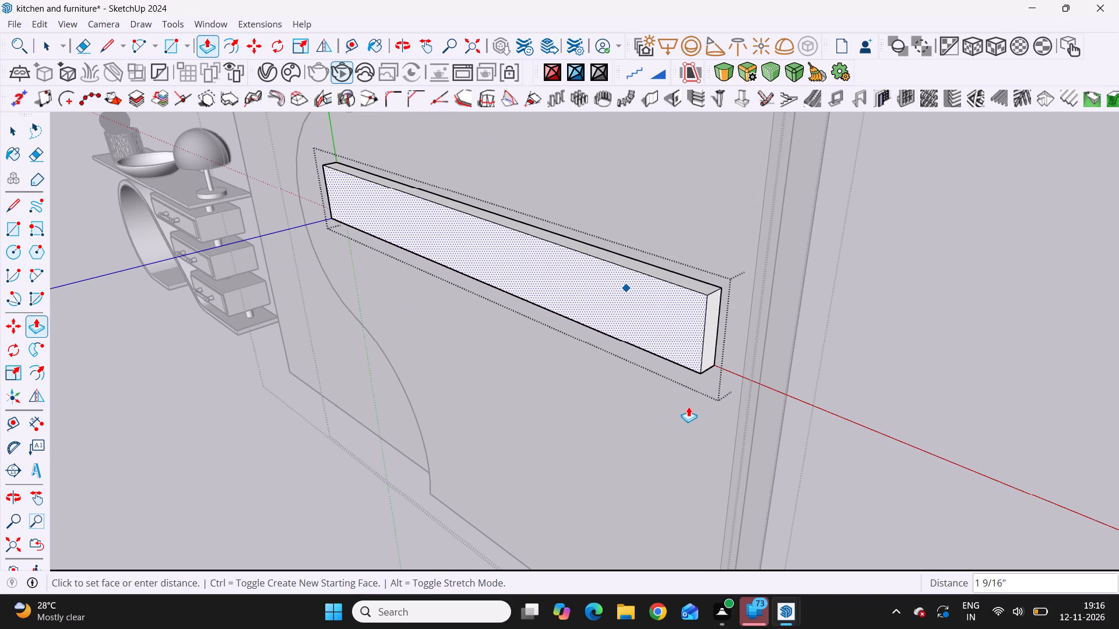
pyautogui.scroll(1, 690, 407)
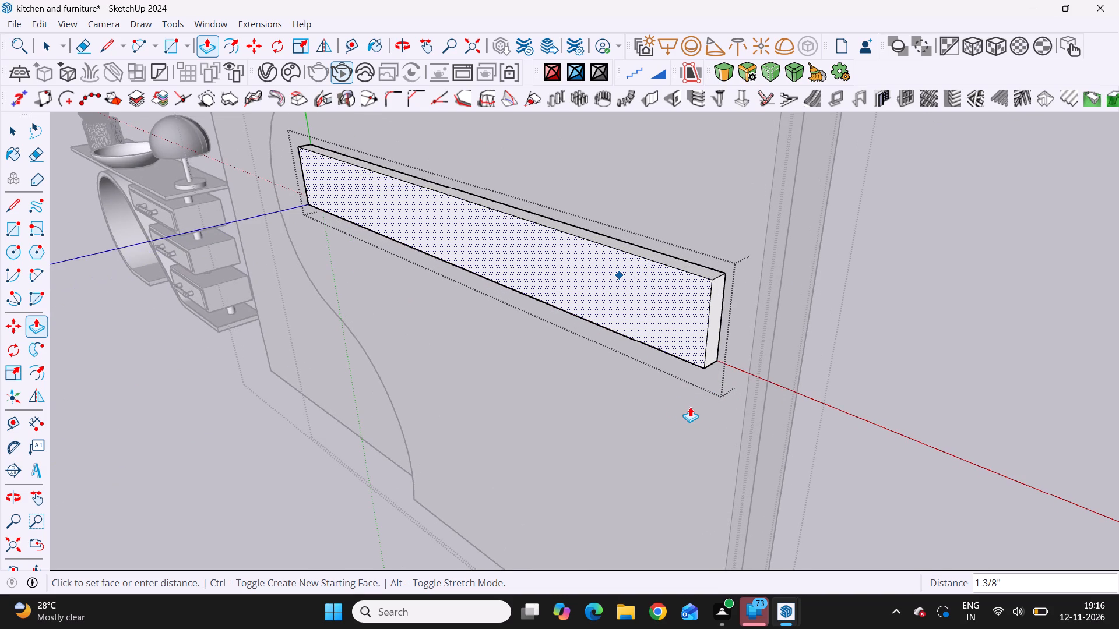
pyautogui.scroll(-8, 690, 407)
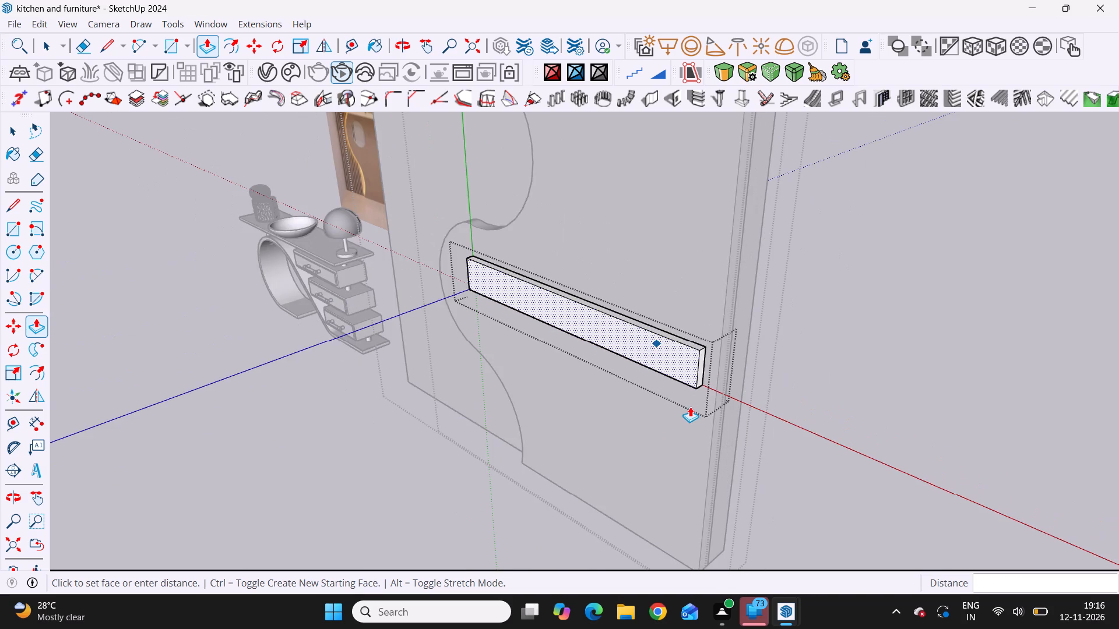
pyautogui.scroll(-4, 690, 407)
pyautogui.moveTo(702, 409); pyautogui.dragTo(784, 373, button='middle')
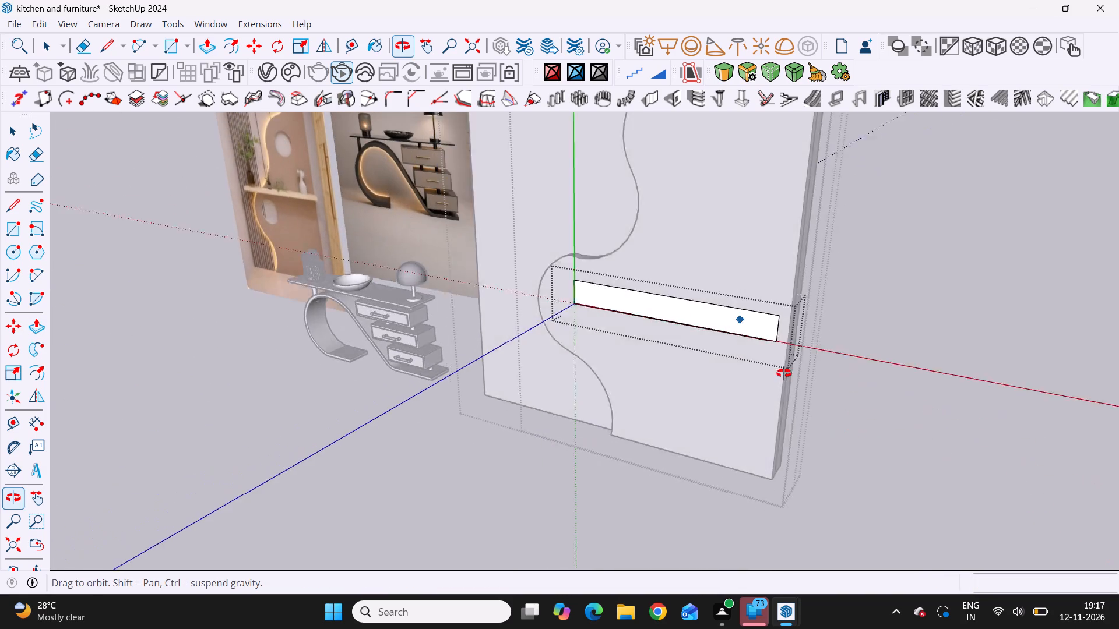
pyautogui.moveTo(784, 373); pyautogui.dragTo(870, 384, button='middle')
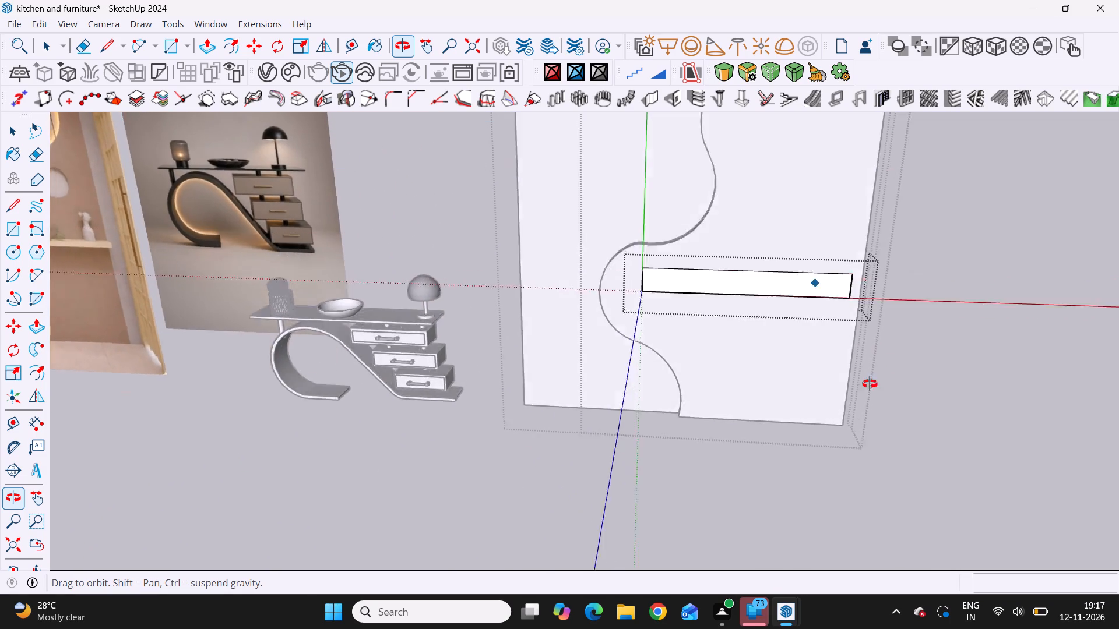
# Finish extruding the shelf's front face outward from the wavy layer with Push/Pull.
pyautogui.moveTo(870, 384); pyautogui.dragTo(701, 427, button='middle')
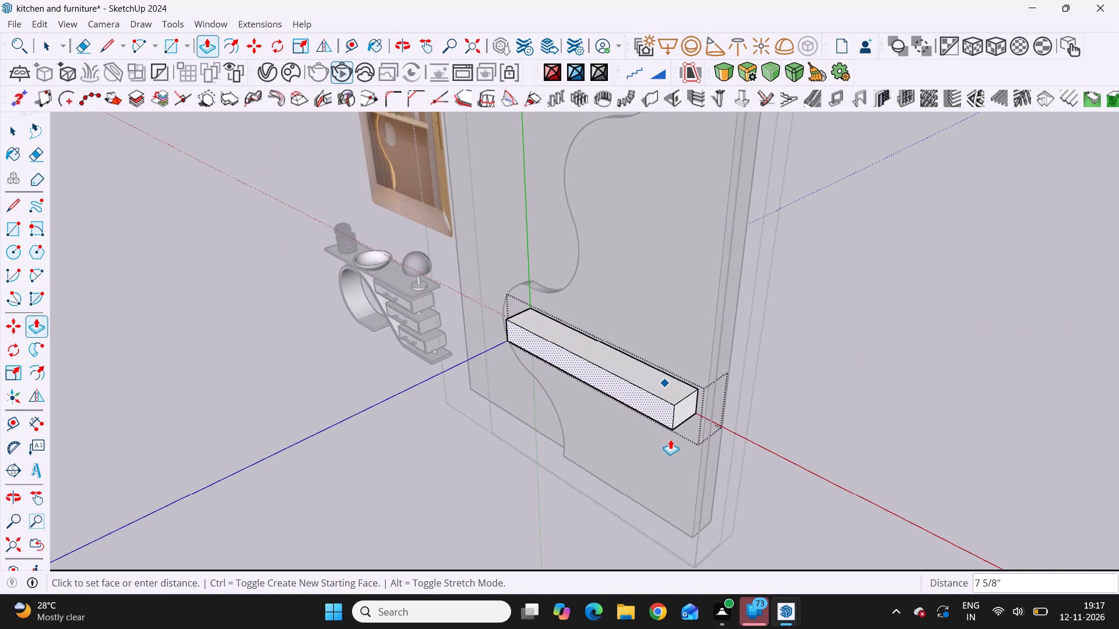
pyautogui.scroll(5, 670, 419)
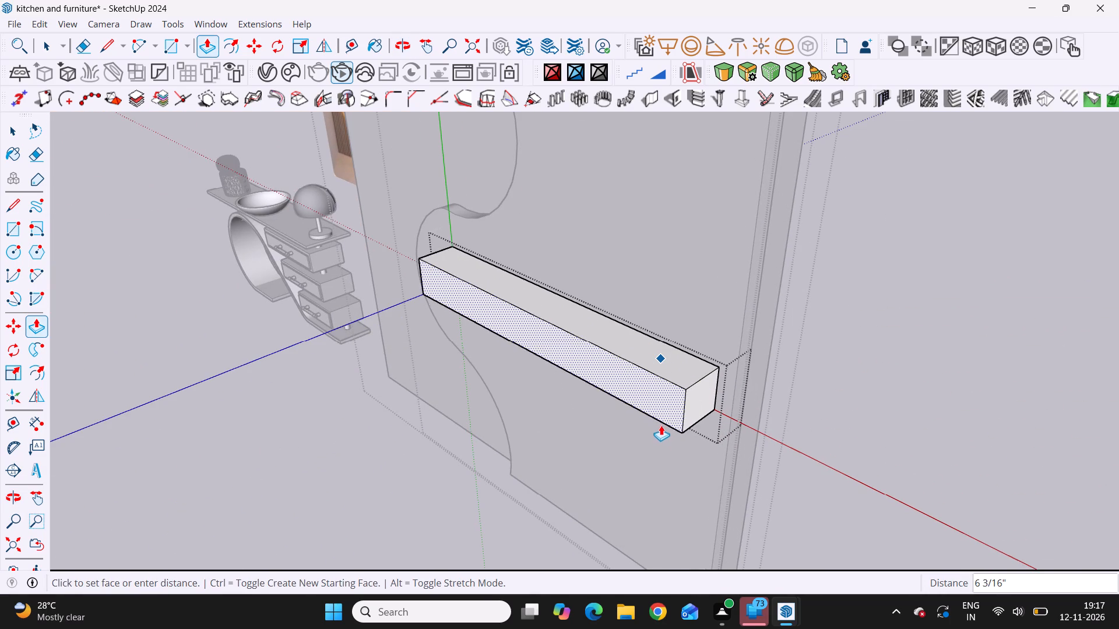
pyautogui.click(664, 422)
pyautogui.press('space')
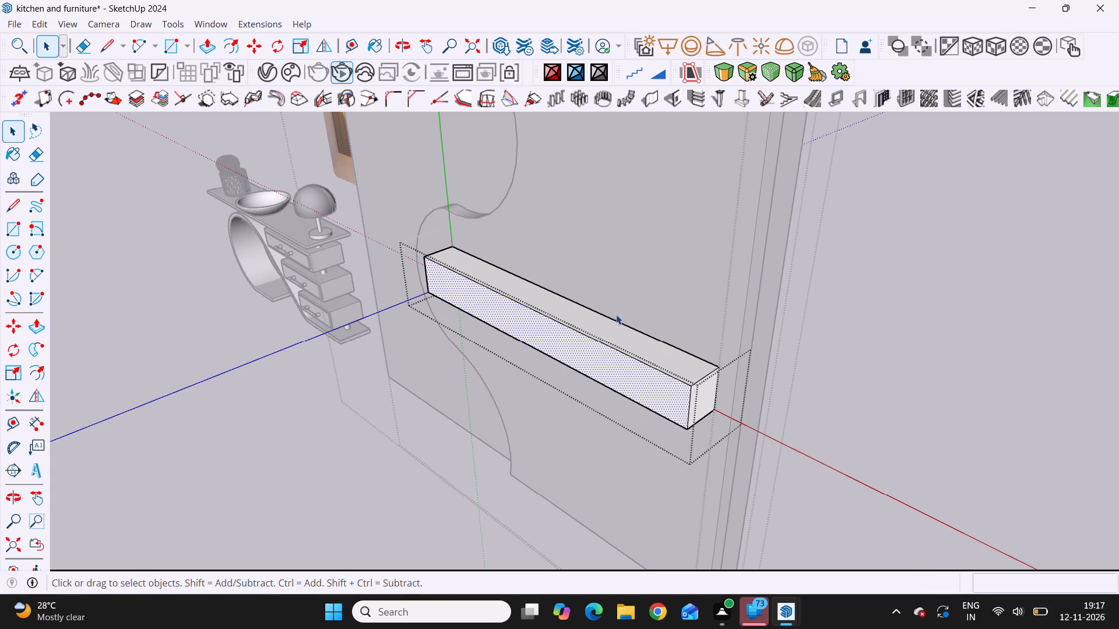
# Close the shelf's and wavy layer's groups and compare the wall panel's shelf with the one in the reference image.
pyautogui.scroll(-12, 488, 340)
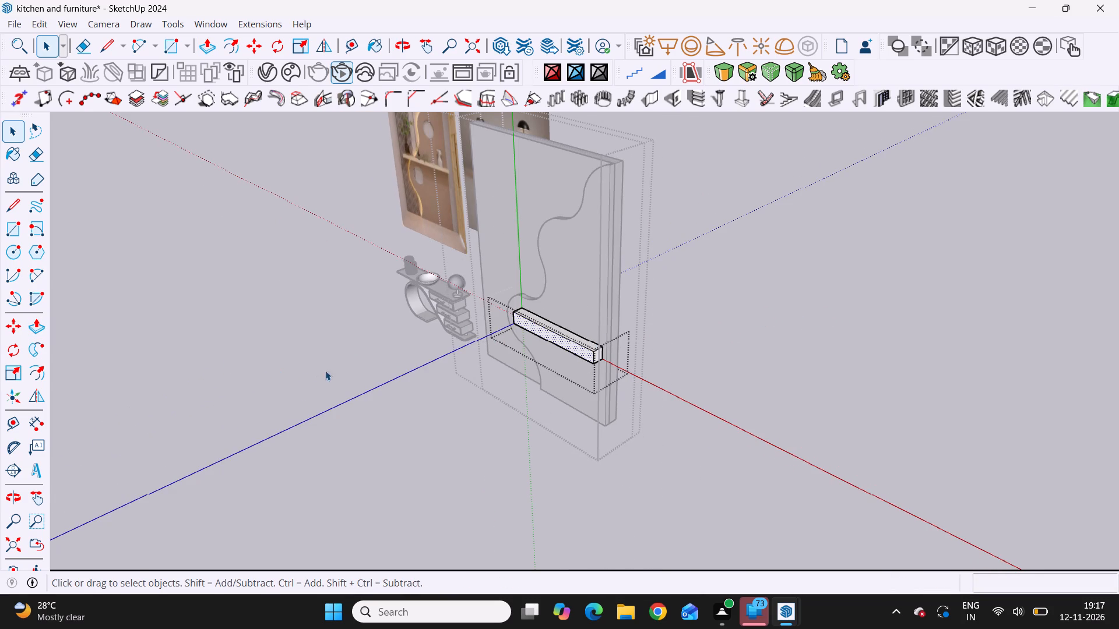
pyautogui.scroll(-5, 394, 308)
pyautogui.scroll(-1, 669, 453)
pyautogui.scroll(-2, 606, 448)
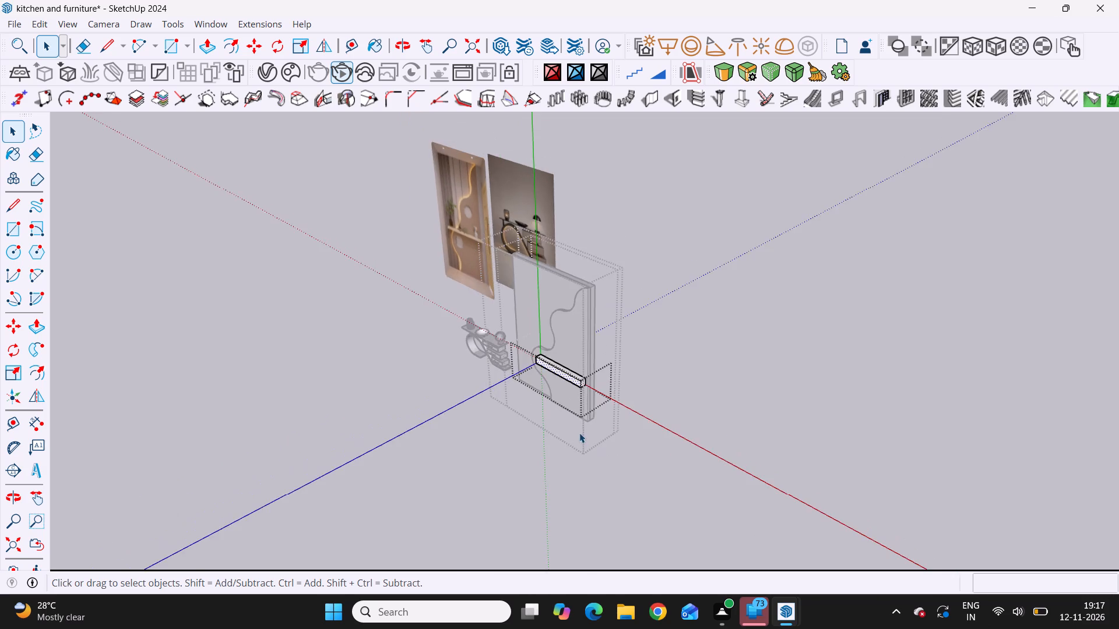
pyautogui.moveTo(579, 430); pyautogui.dragTo(809, 434, button='middle')
pyautogui.scroll(1, 809, 434)
pyautogui.click(710, 208)
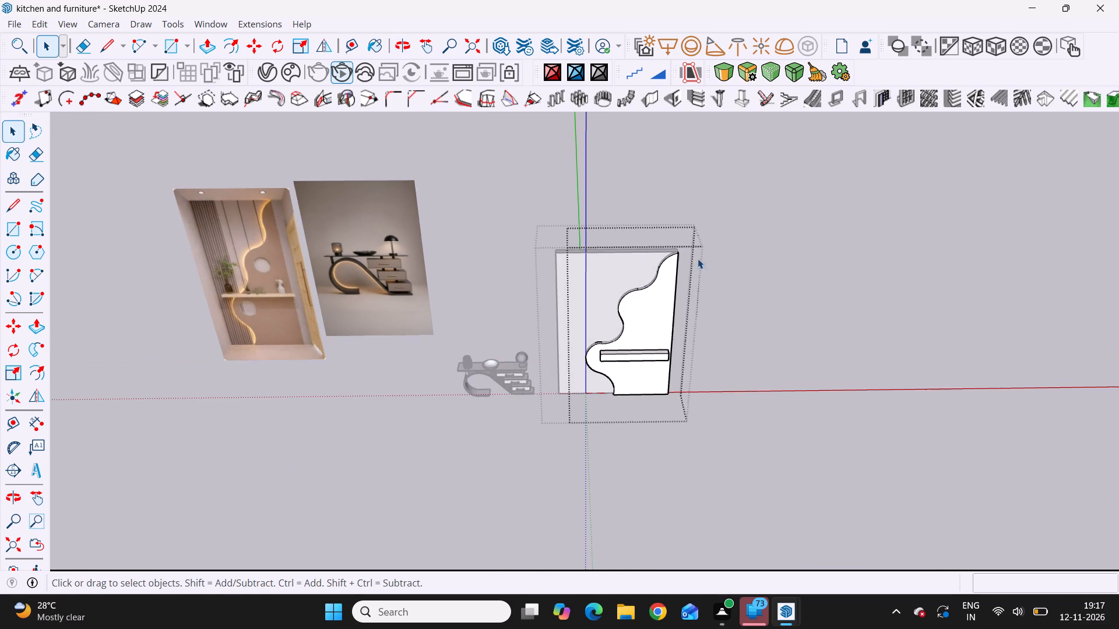
pyautogui.scroll(4, 666, 392)
pyautogui.click(751, 279)
pyautogui.scroll(-4, 708, 345)
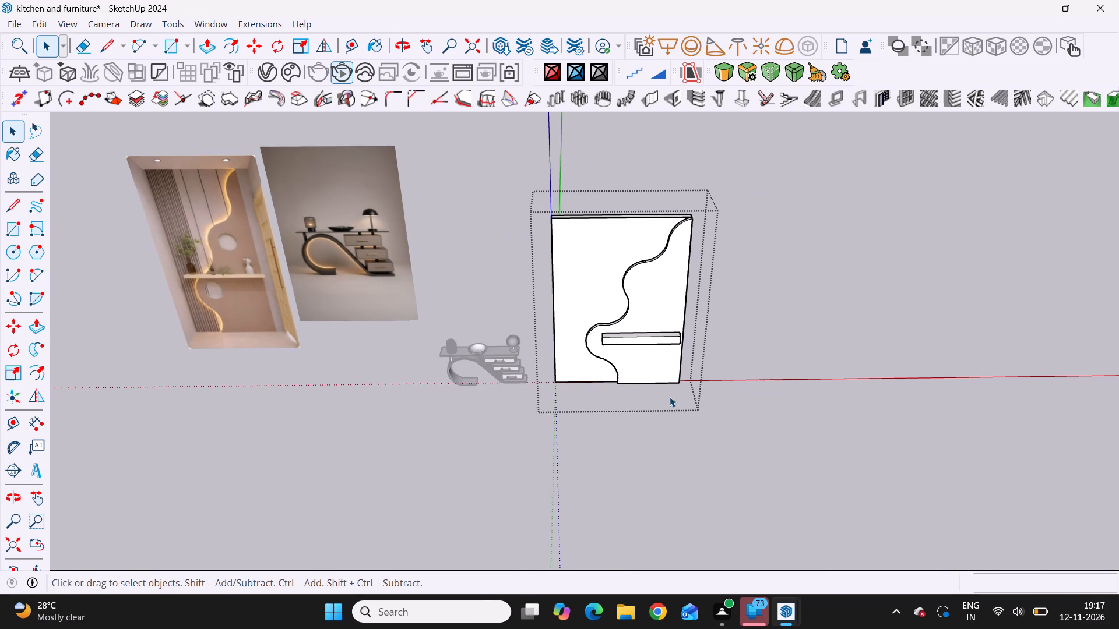
pyautogui.moveTo(659, 388); pyautogui.dragTo(683, 271, button='middle')
pyautogui.scroll(2, 214, 358)
pyautogui.moveTo(220, 347); pyautogui.dragTo(209, 444, button='middle')
pyautogui.scroll(-3, 195, 276)
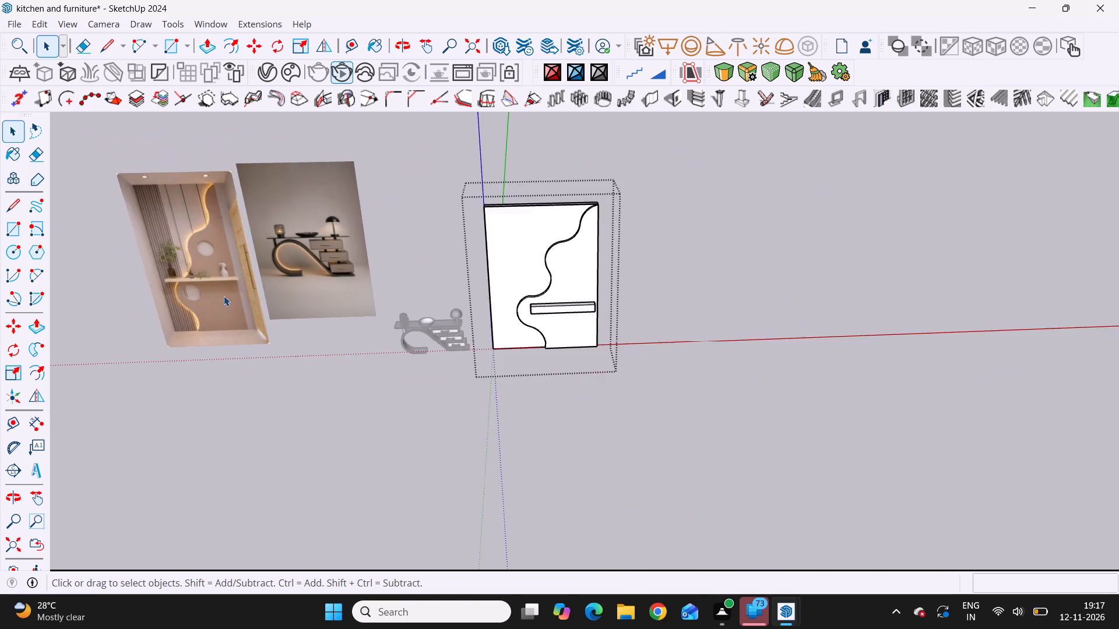
pyautogui.scroll(-6, 224, 296)
pyautogui.middleClick(221, 255)
pyautogui.moveTo(219, 242); pyautogui.dragTo(268, 173, button='middle')
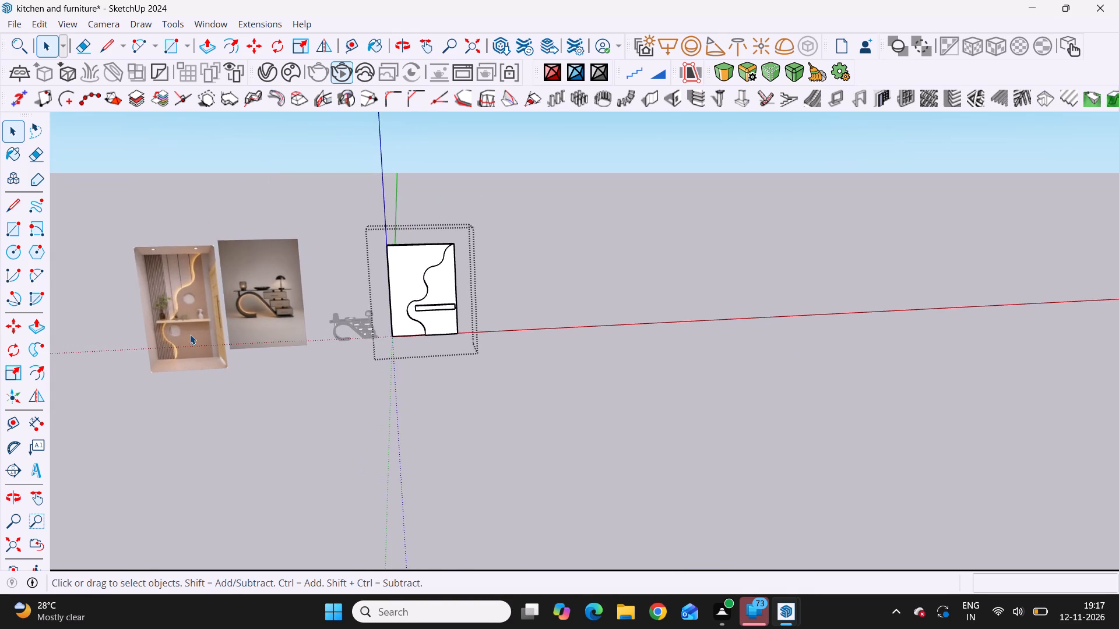
pyautogui.scroll(-9, 280, 293)
pyautogui.moveTo(307, 331); pyautogui.dragTo(294, 259, button='middle')
pyautogui.scroll(4, 407, 268)
pyautogui.scroll(5, 421, 320)
pyautogui.middleClick(525, 331)
pyautogui.moveTo(530, 334); pyautogui.dragTo(520, 372, button='middle')
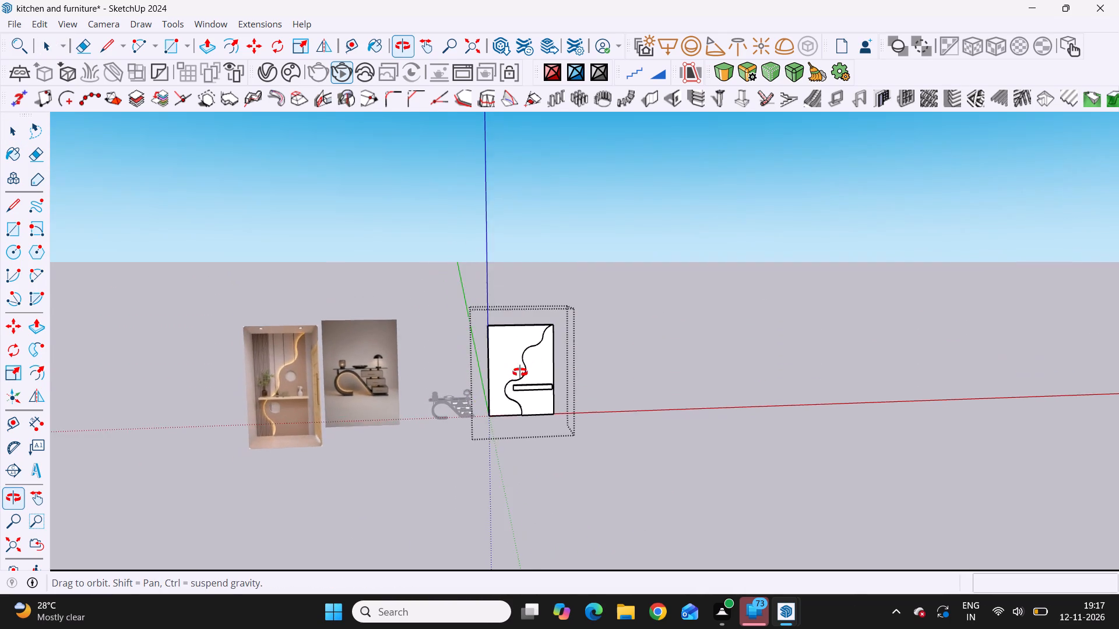
pyautogui.moveTo(520, 372); pyautogui.dragTo(507, 408, button='middle')
pyautogui.scroll(4, 507, 408)
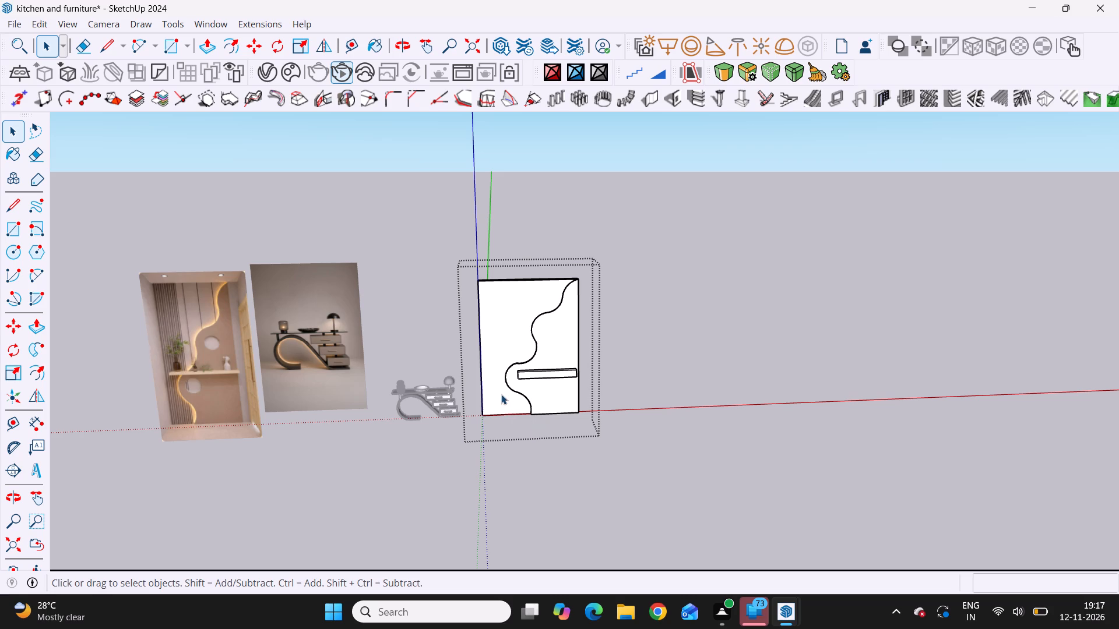
pyautogui.scroll(5, 512, 391)
# Reopen the shelf's group and extend its free end face by about 1' 9 15/16" past the wavy edge with Push/Pull.
pyautogui.moveTo(616, 338); pyautogui.dragTo(533, 475, button='middle')
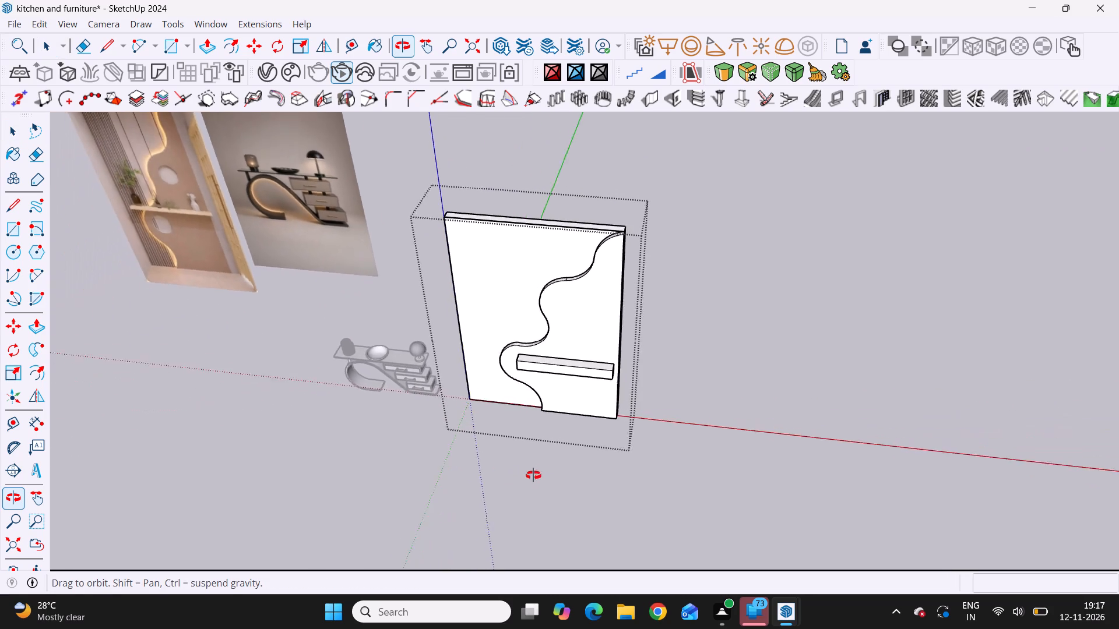
pyautogui.moveTo(533, 475); pyautogui.dragTo(857, 453, button='middle')
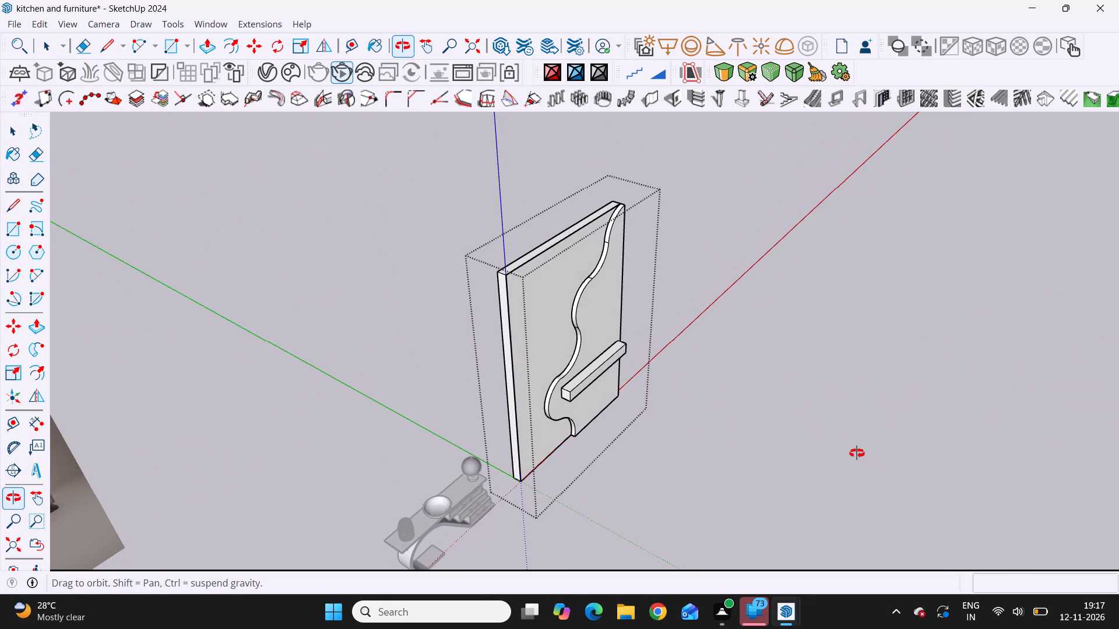
pyautogui.moveTo(857, 453); pyautogui.dragTo(856, 451, button='middle')
pyautogui.scroll(4, 603, 453)
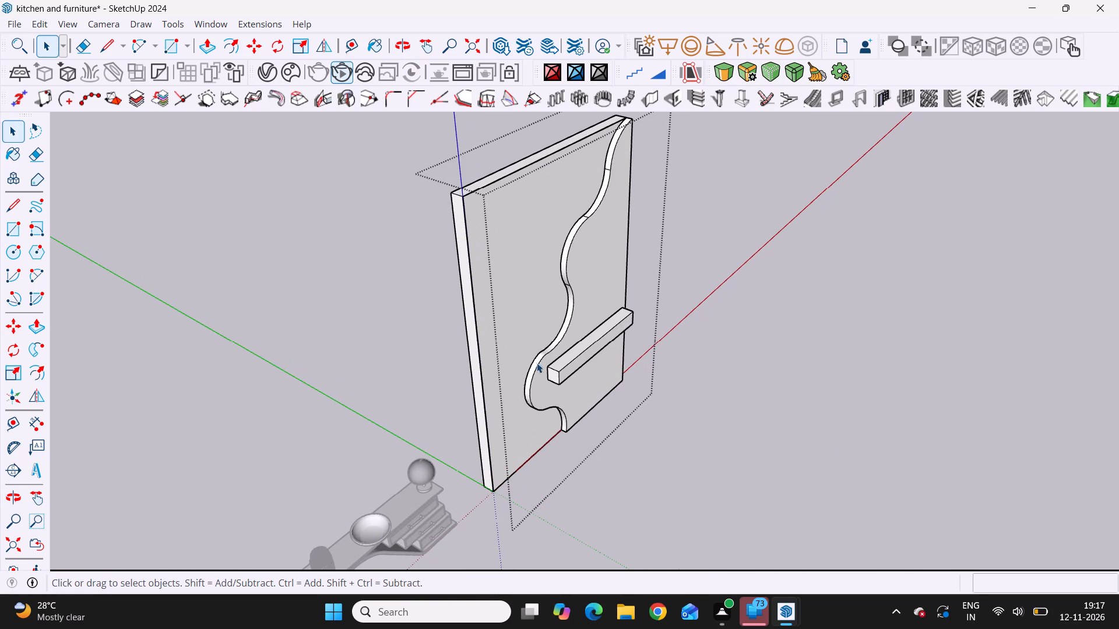
pyautogui.scroll(7, 544, 363)
pyautogui.doubleClick(554, 386)
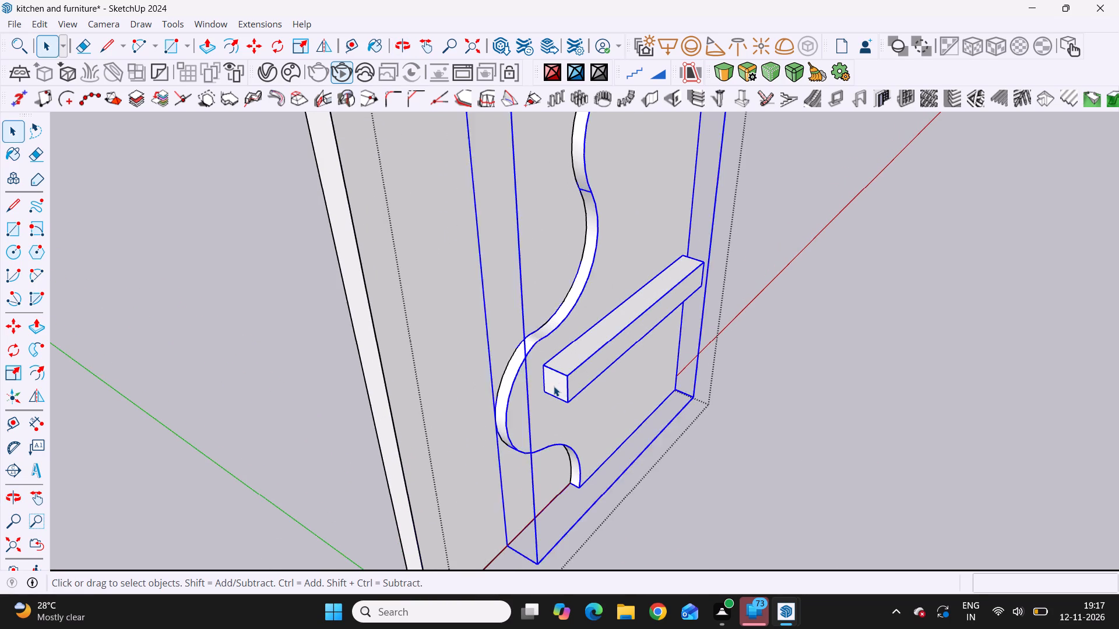
pyautogui.click(554, 386)
pyautogui.doubleClick(554, 386)
pyautogui.click(554, 386)
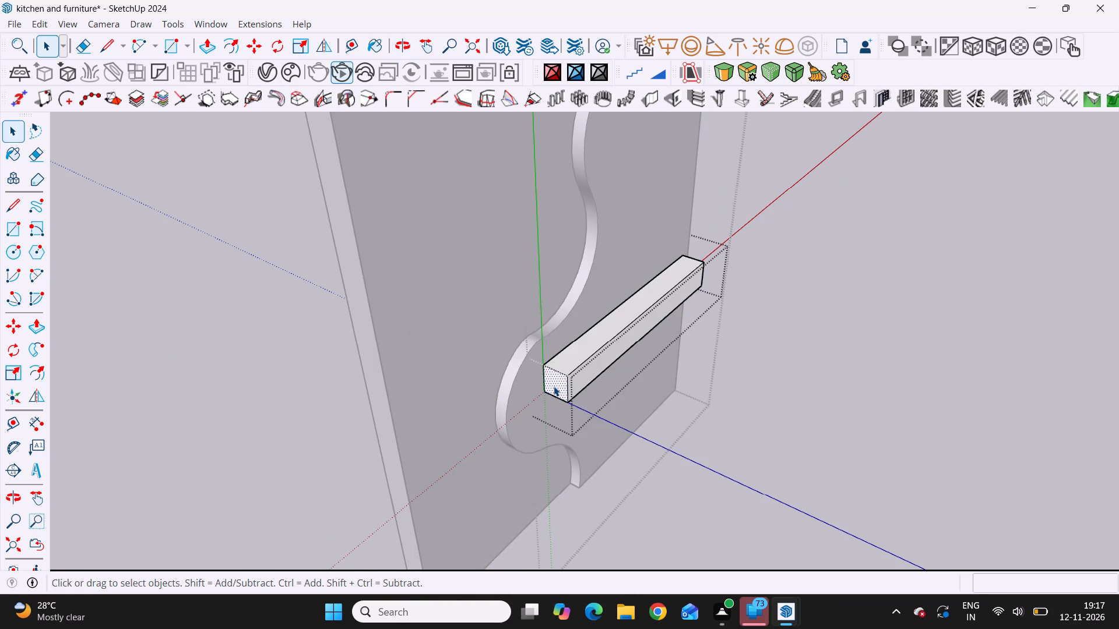
pyautogui.press('p')
pyautogui.click(554, 386)
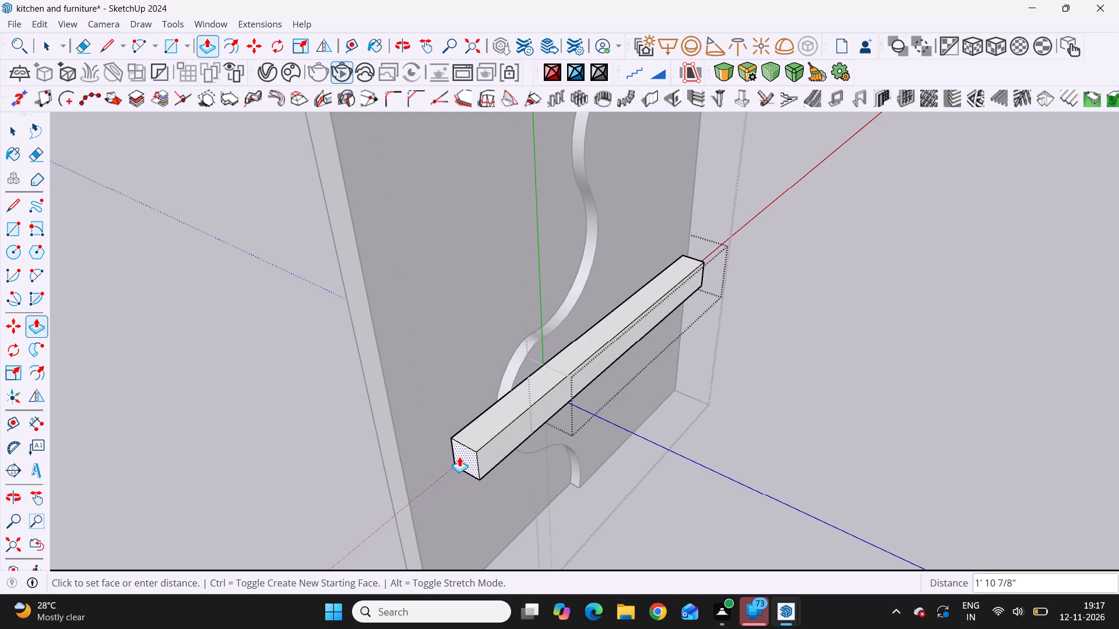
pyautogui.click(464, 454)
pyautogui.scroll(4, 693, 361)
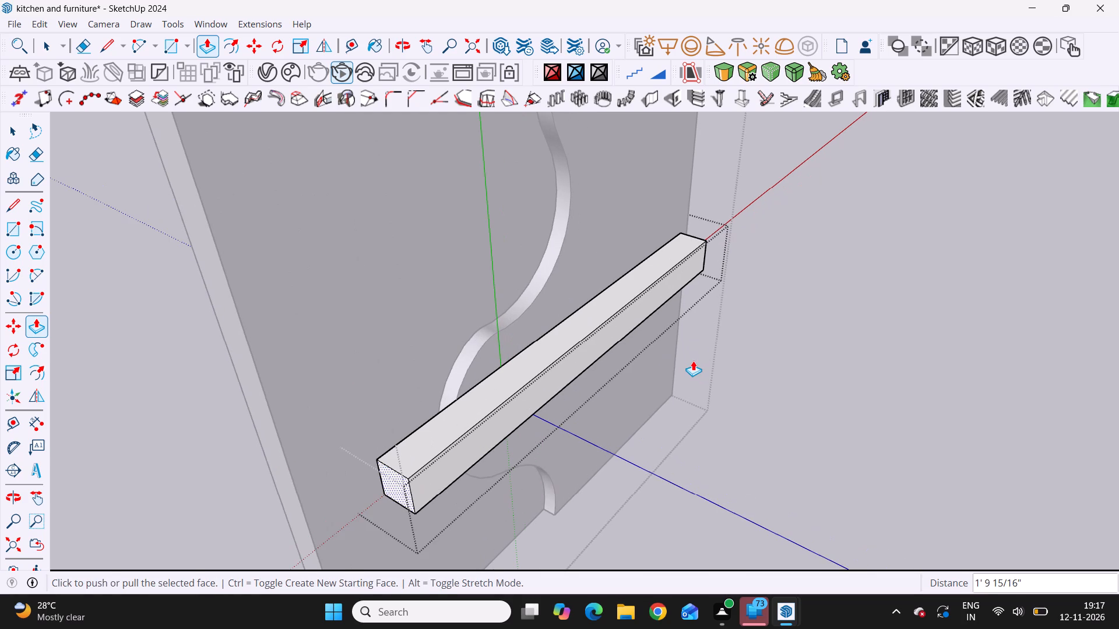
pyautogui.press('space')
# Pull the shelf's long front face outward by about 10 1/4" to deepen the shelf.
pyautogui.click(585, 363)
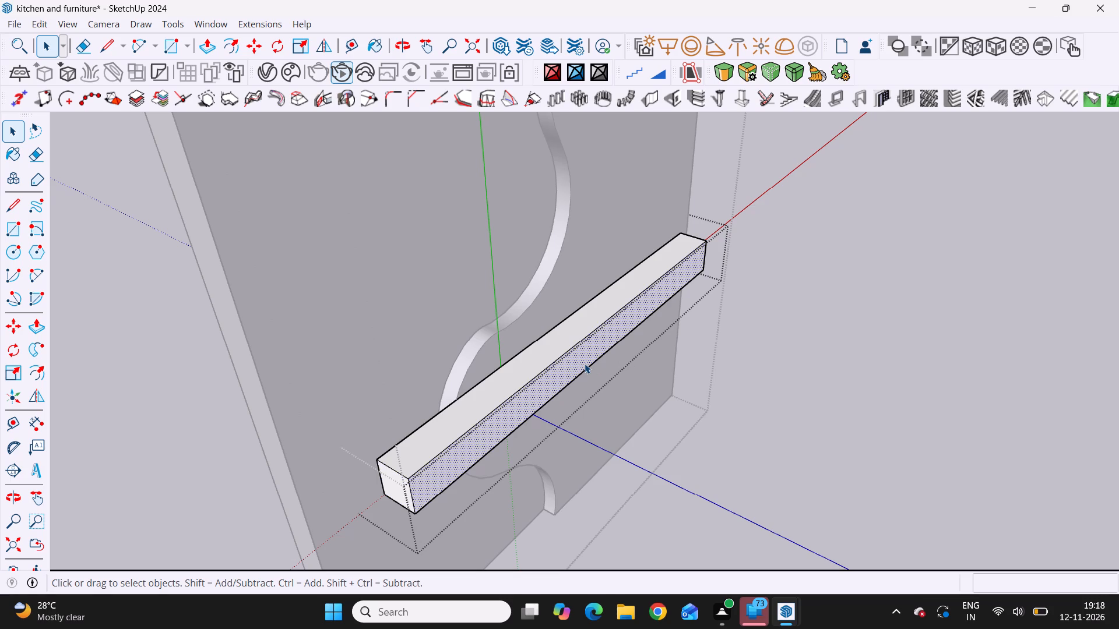
pyautogui.press('p')
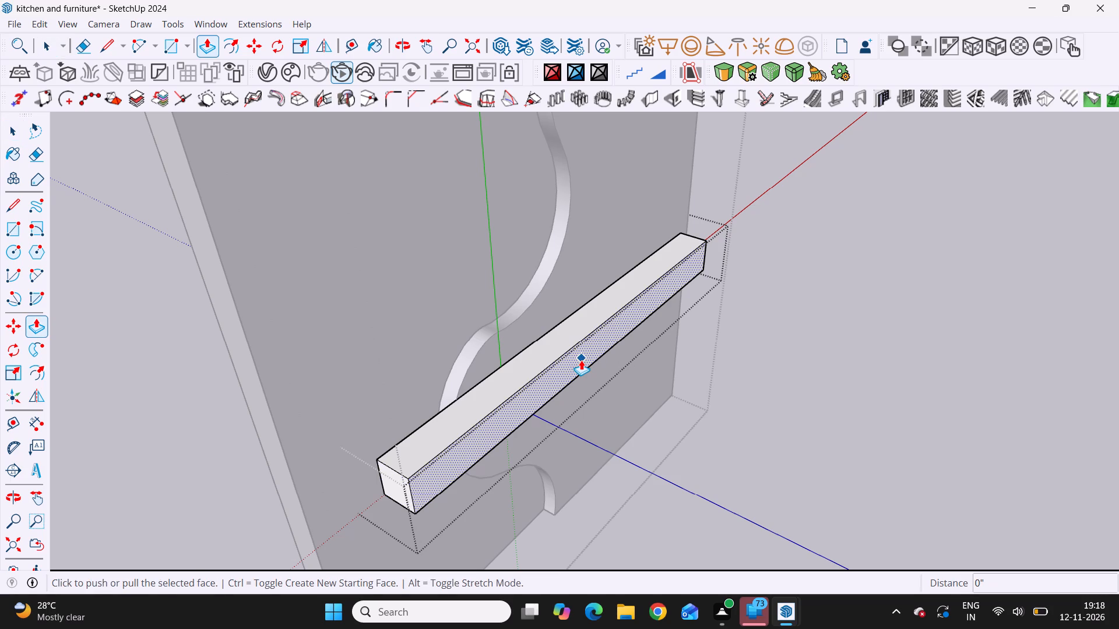
pyautogui.click(581, 359)
pyautogui.scroll(-8, 634, 381)
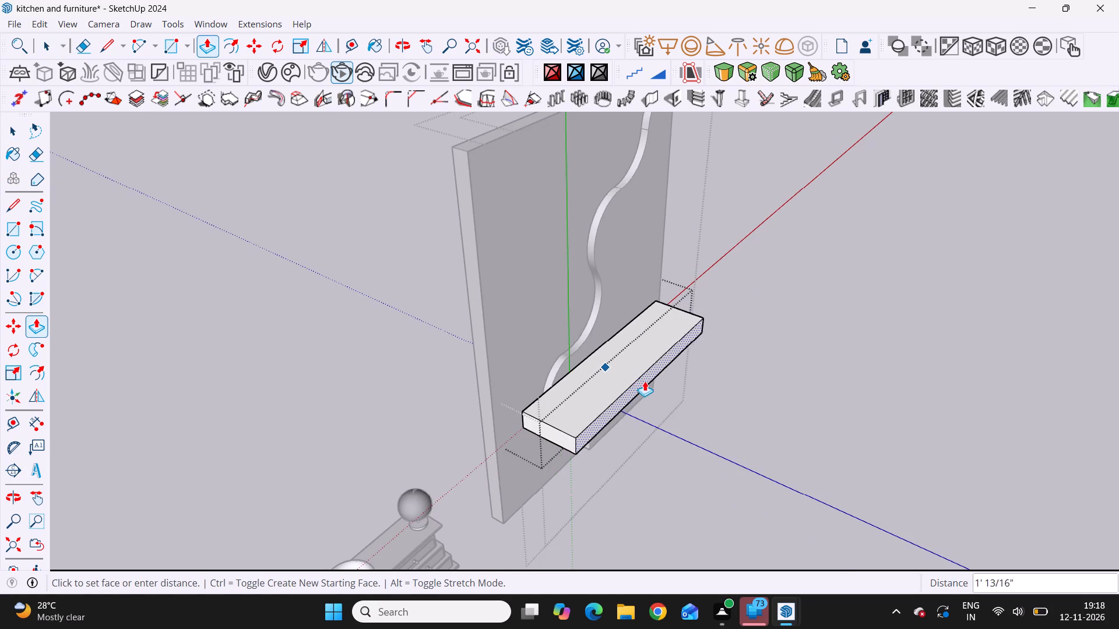
pyautogui.moveTo(647, 383); pyautogui.dragTo(591, 211, button='middle')
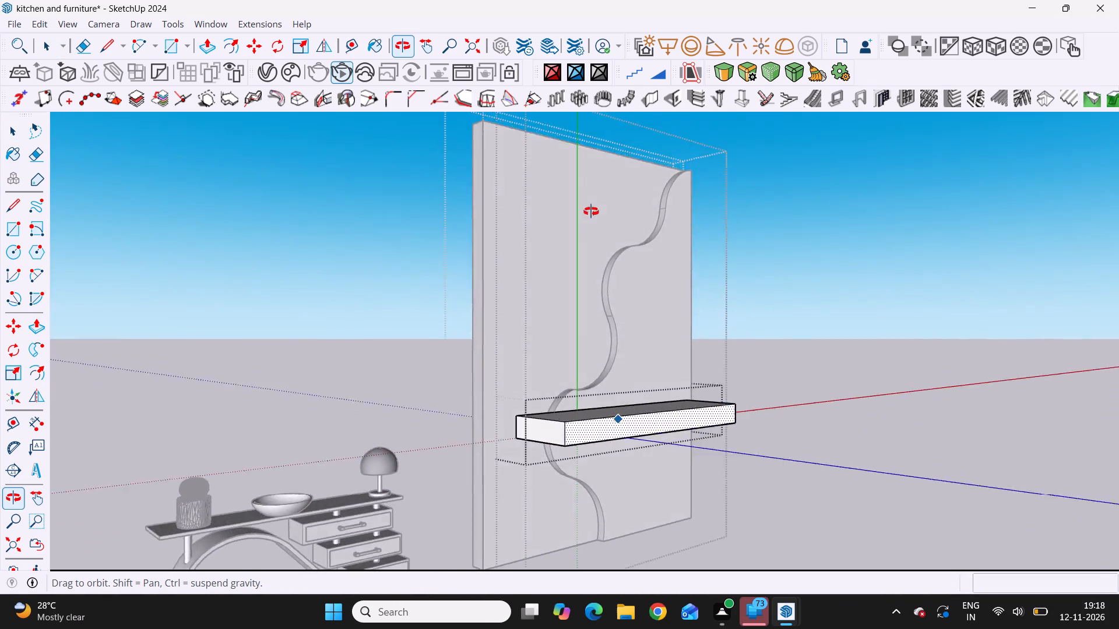
pyautogui.moveTo(591, 211); pyautogui.dragTo(568, 344, button='middle')
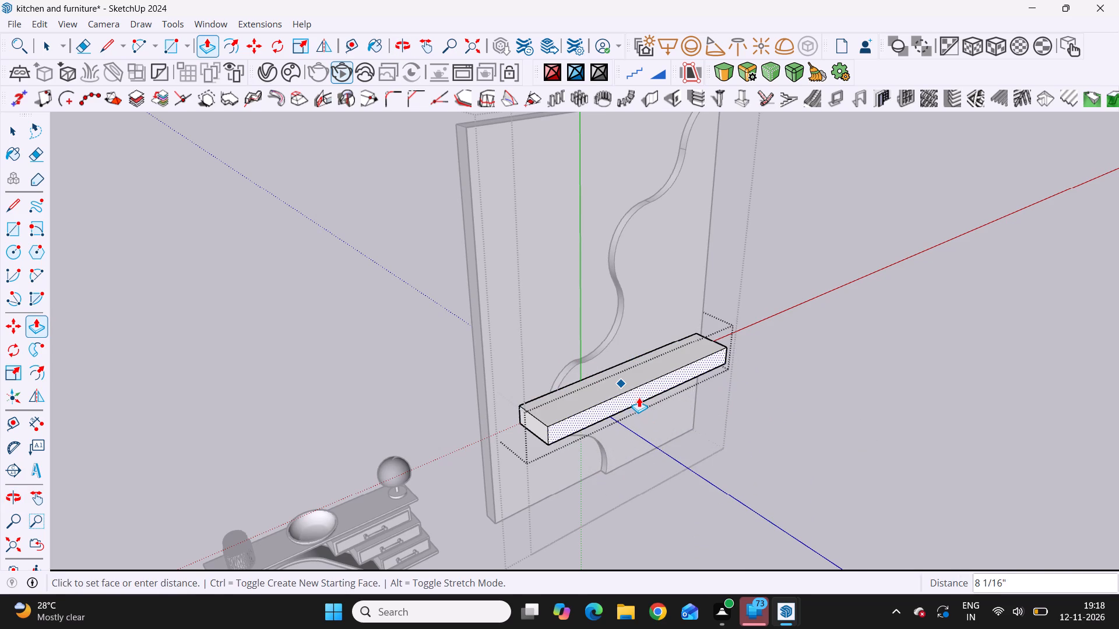
pyautogui.click(646, 397)
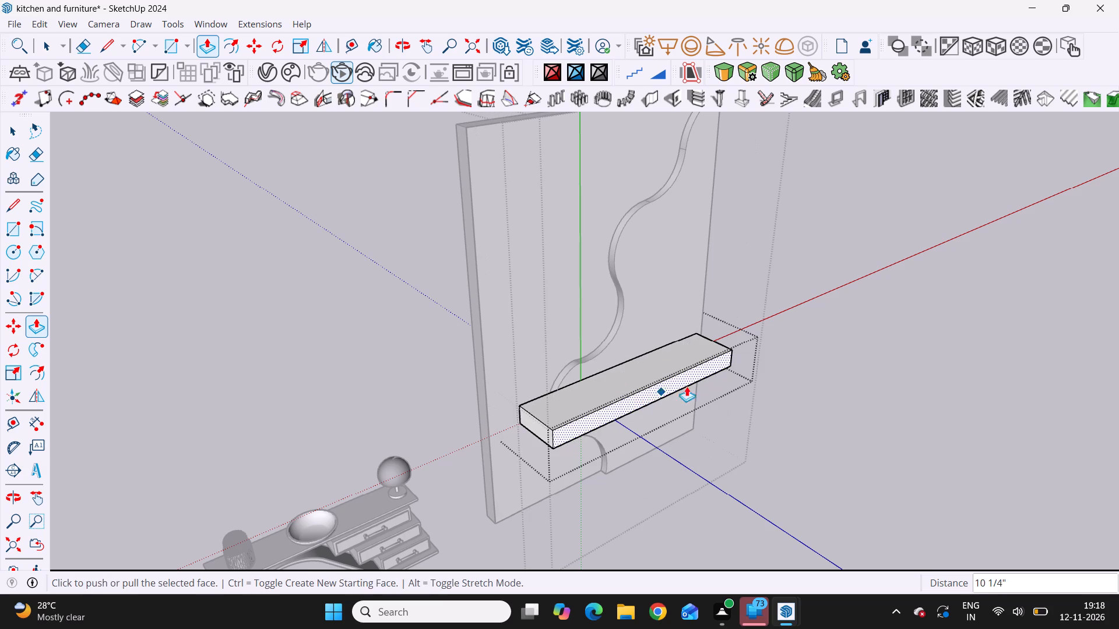
pyautogui.press('space')
# Close the shelf's group and examine the extended shelf and wavy panel from several angles against the reference image.
pyautogui.scroll(-15, 856, 321)
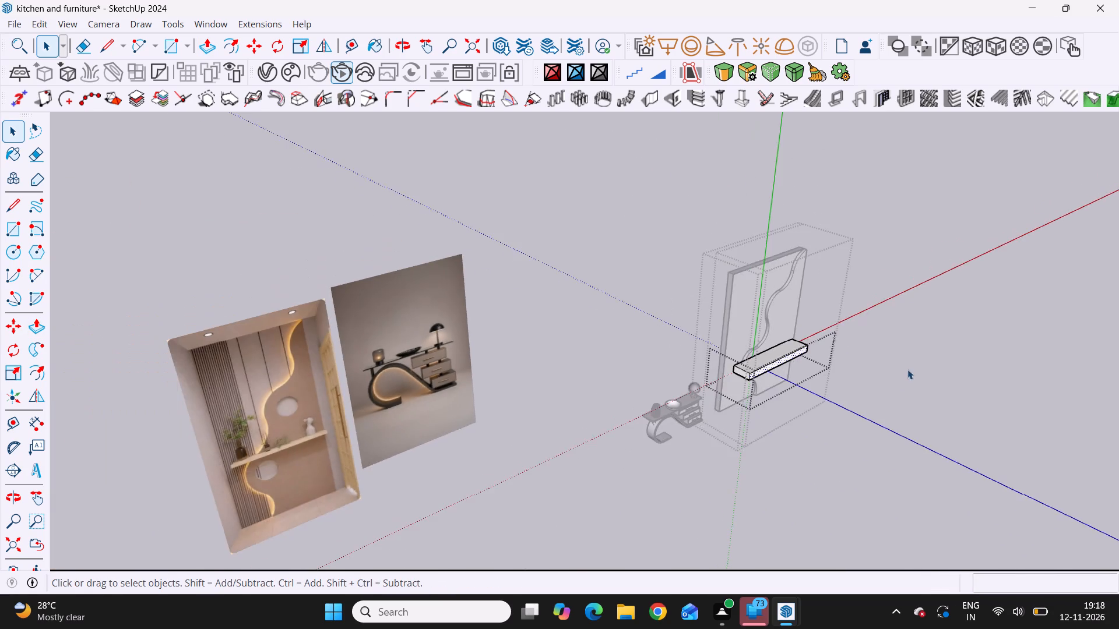
pyautogui.moveTo(882, 378); pyautogui.dragTo(674, 281, button='middle')
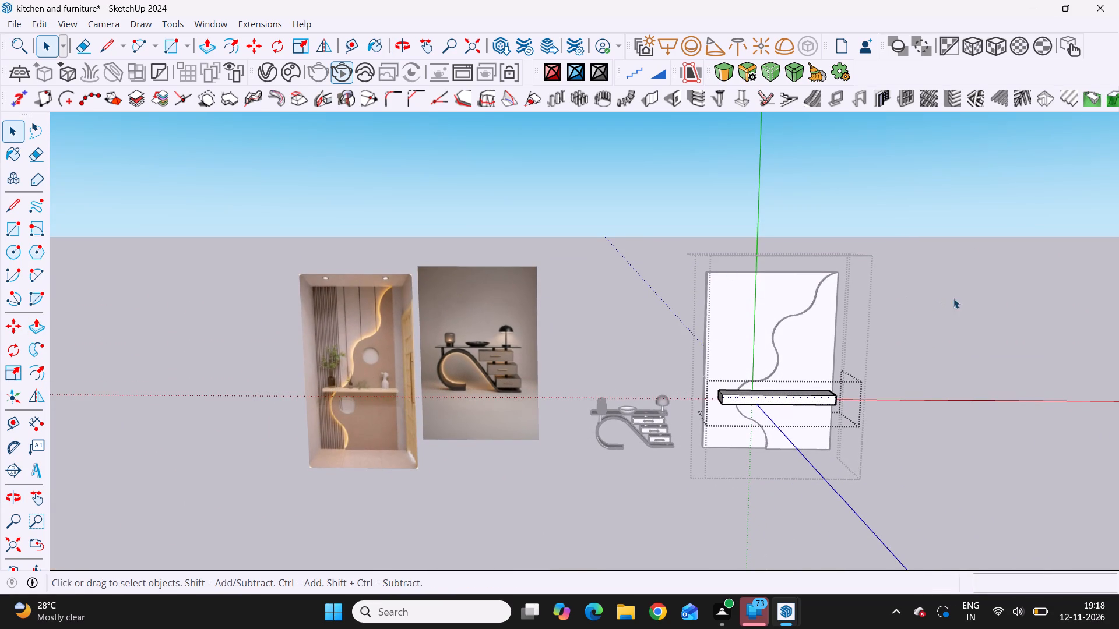
pyautogui.click(953, 310)
pyautogui.scroll(5, 395, 349)
pyautogui.moveTo(406, 345); pyautogui.dragTo(419, 367, button='middle')
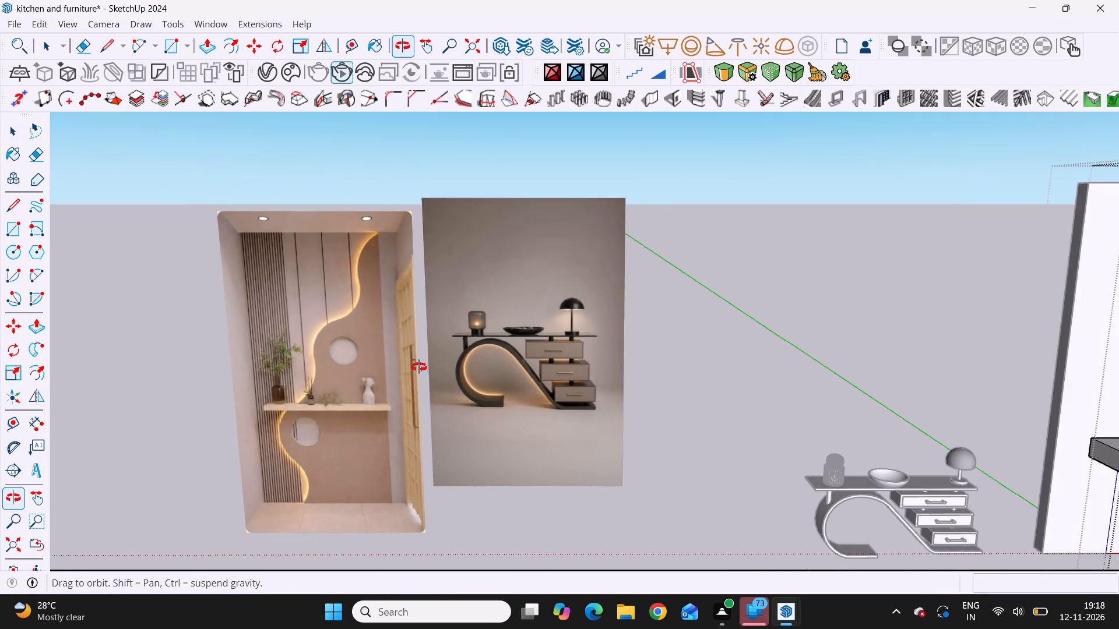
pyautogui.moveTo(419, 367); pyautogui.dragTo(409, 391, button='middle')
pyautogui.scroll(-8, 457, 317)
pyautogui.moveTo(710, 361); pyautogui.dragTo(678, 416, button='middle')
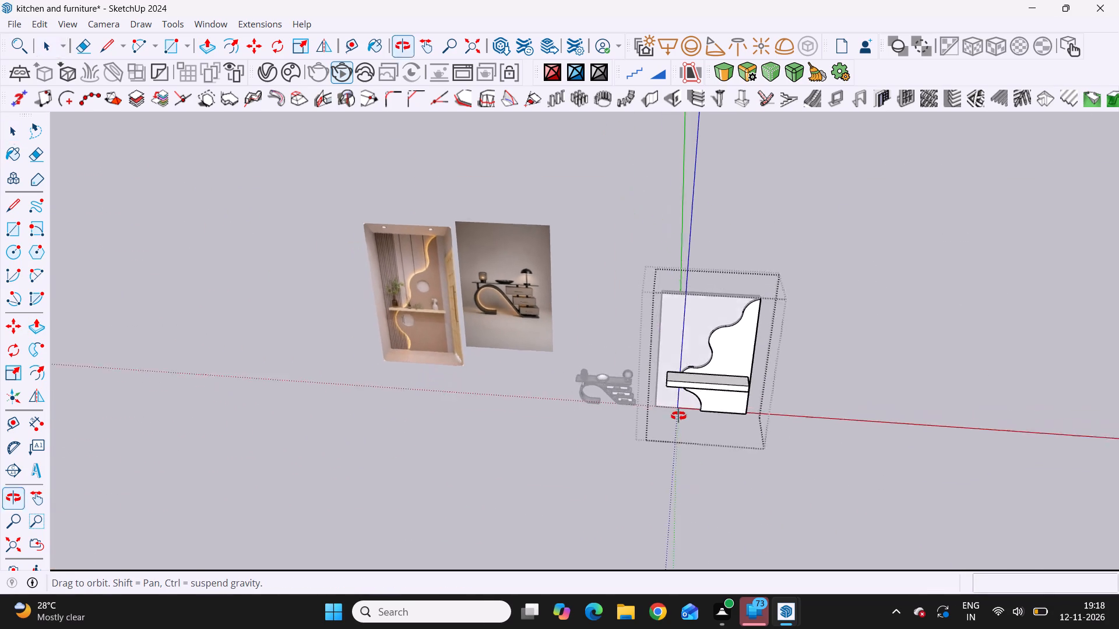
pyautogui.moveTo(678, 416); pyautogui.dragTo(691, 302, button='middle')
pyautogui.scroll(5, 822, 398)
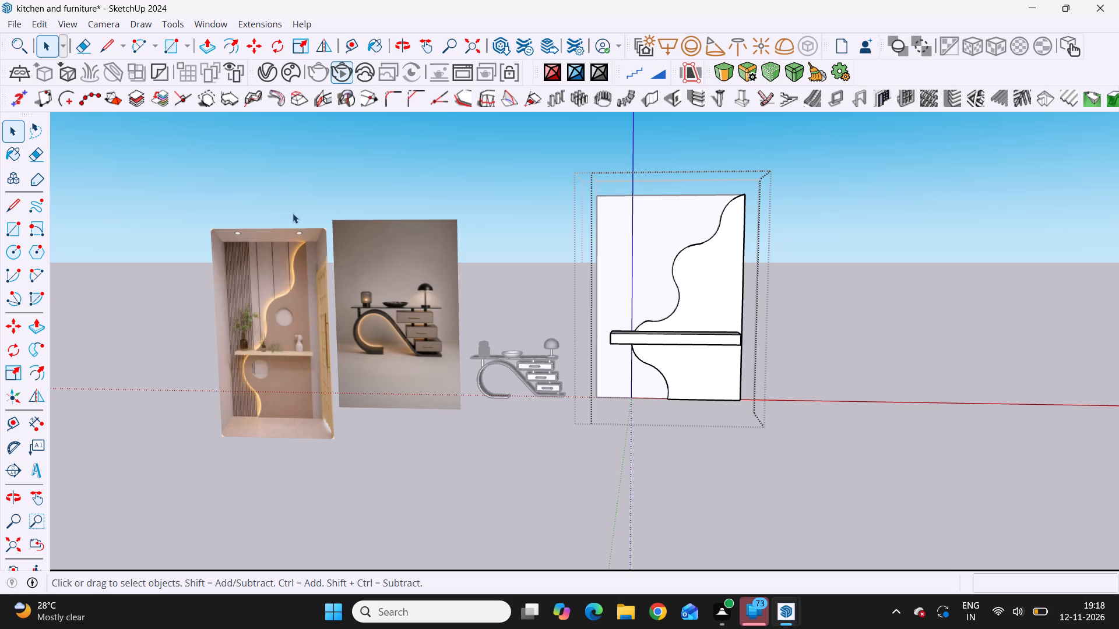
pyautogui.scroll(-4, 699, 328)
pyautogui.moveTo(708, 291); pyautogui.dragTo(701, 376, button='middle')
pyautogui.scroll(8, 670, 308)
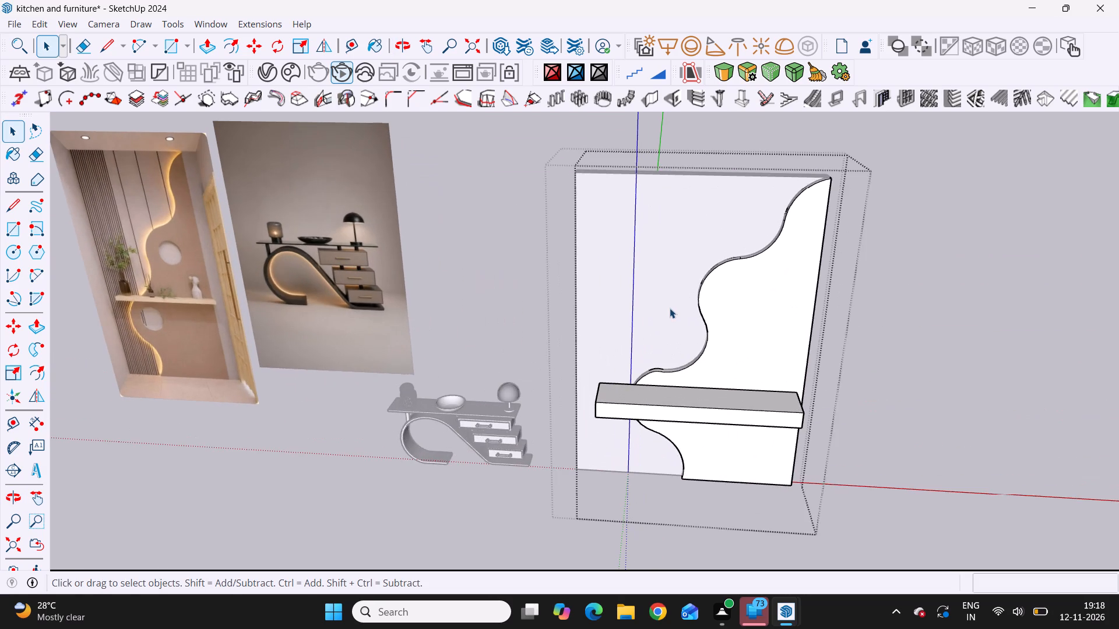
pyautogui.scroll(-5, 670, 308)
pyautogui.scroll(-4, 594, 349)
pyautogui.moveTo(432, 377); pyautogui.dragTo(499, 339, button='middle')
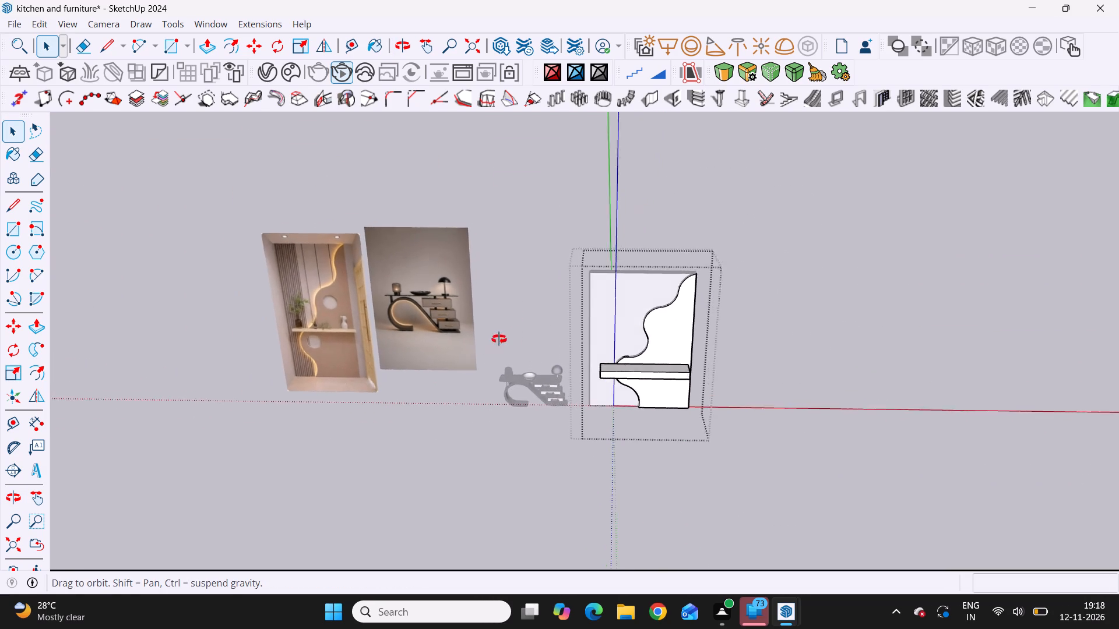
pyautogui.moveTo(499, 339); pyautogui.dragTo(276, 313, button='middle')
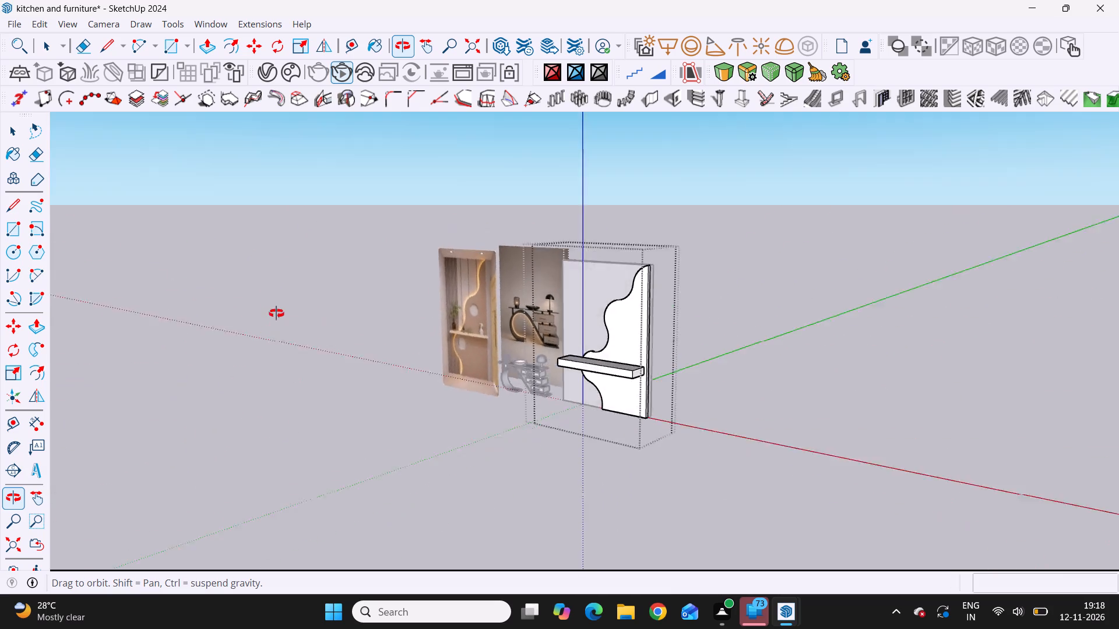
pyautogui.moveTo(276, 313); pyautogui.dragTo(238, 162, button='middle')
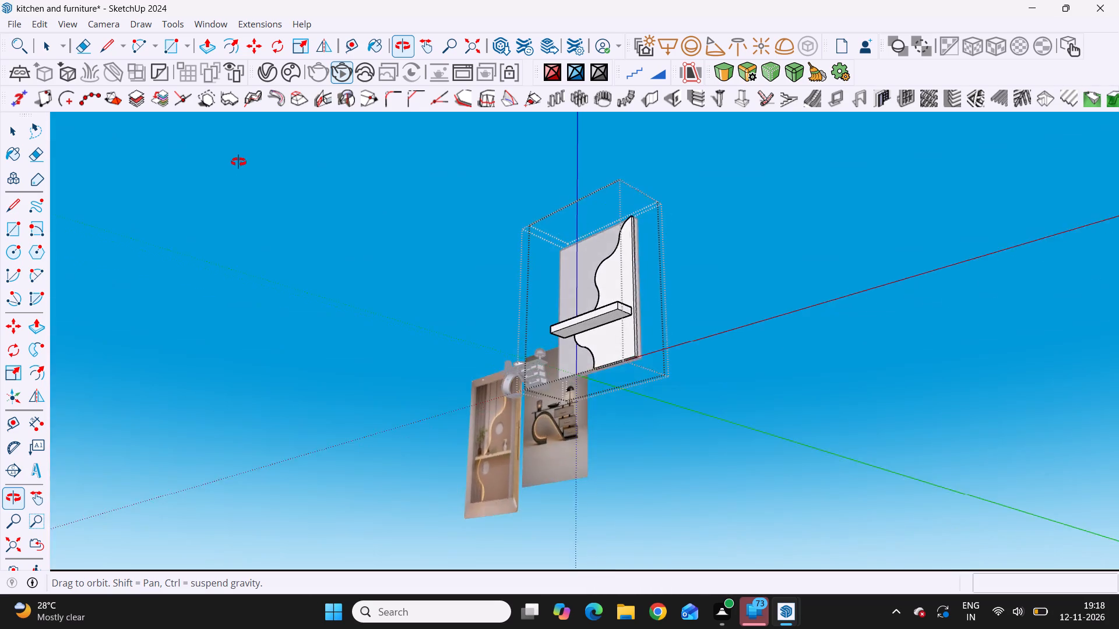
pyautogui.moveTo(238, 162); pyautogui.dragTo(513, 373, button='middle')
pyautogui.scroll(2, 609, 360)
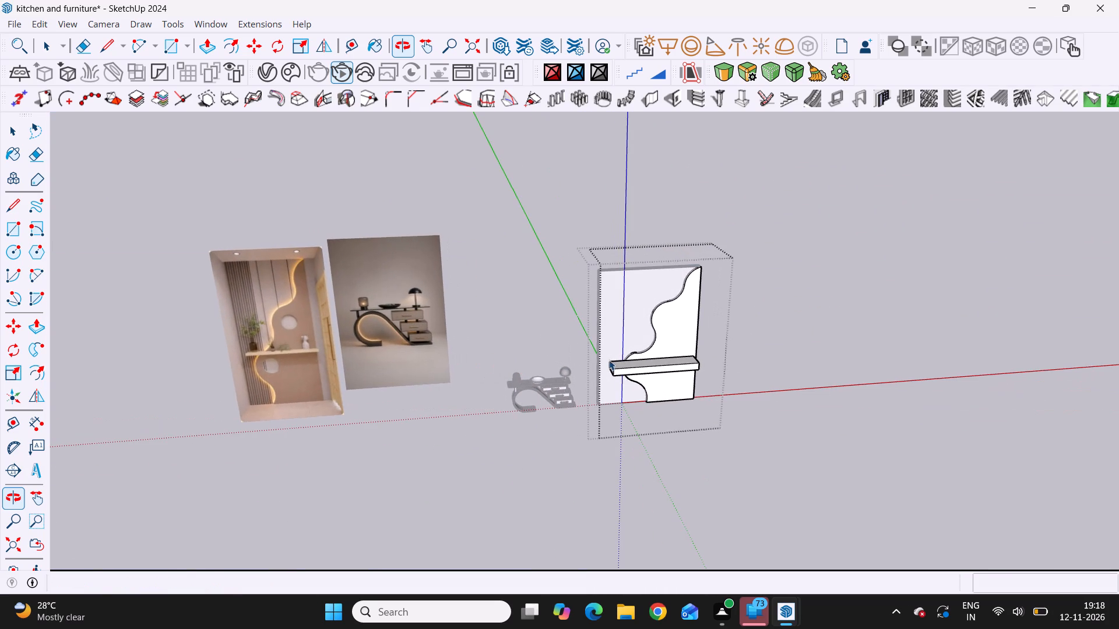
pyautogui.scroll(4, 609, 360)
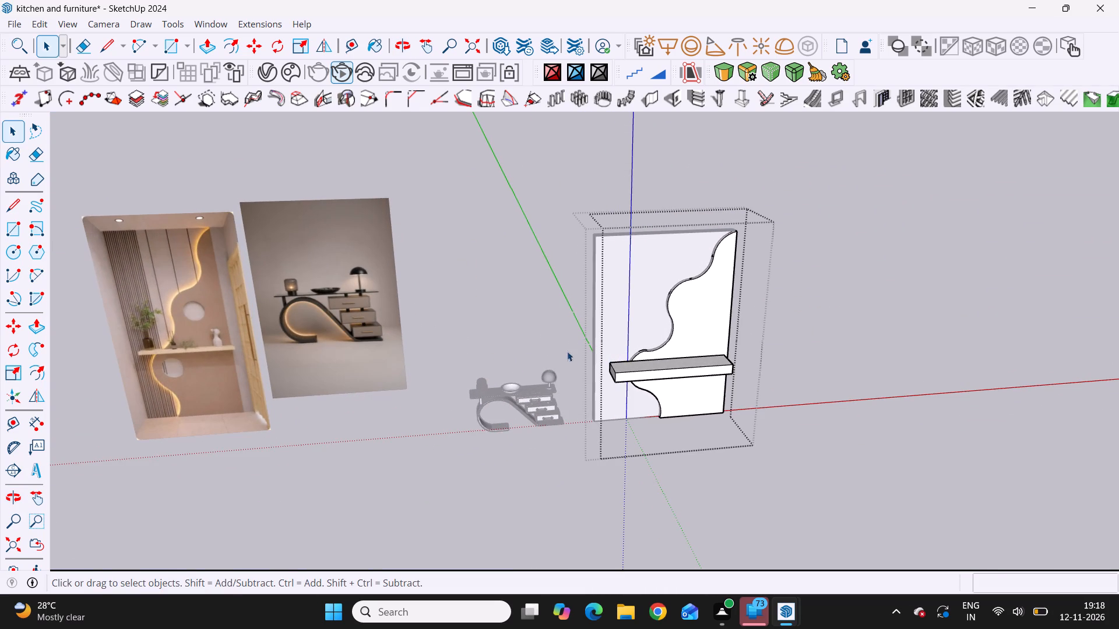
# Examine the wall panel's wavy layer and projecting shelf from several angles and distances, comparing their proportions with the reference image.
pyautogui.scroll(-10, 318, 348)
pyautogui.moveTo(310, 387); pyautogui.dragTo(281, 379, button='middle')
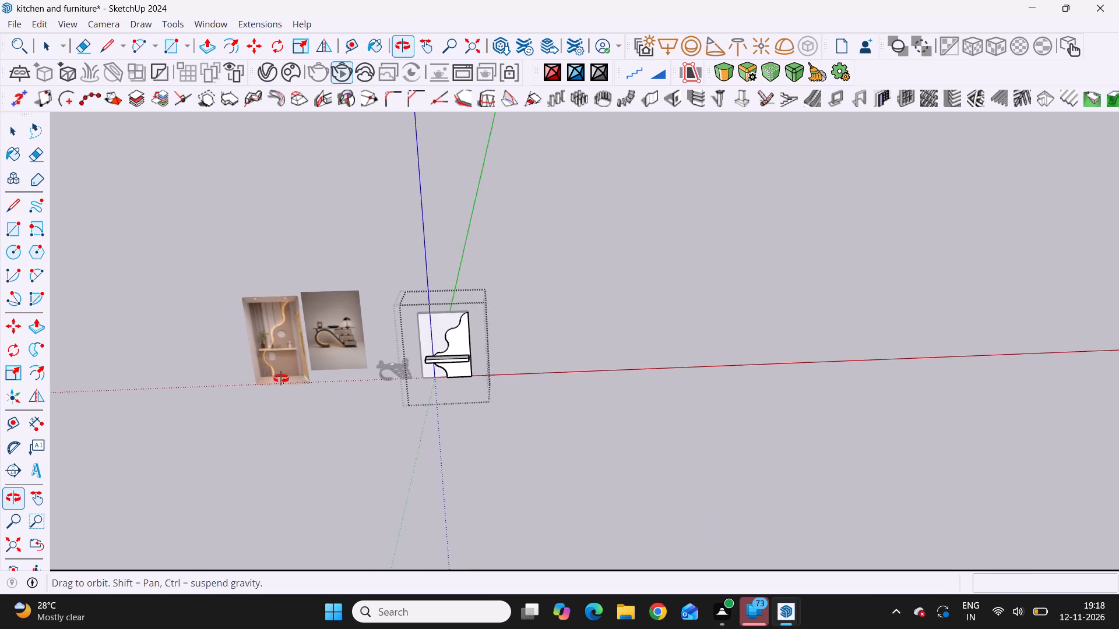
pyautogui.moveTo(281, 379); pyautogui.dragTo(344, 312, button='middle')
pyautogui.scroll(15, 427, 349)
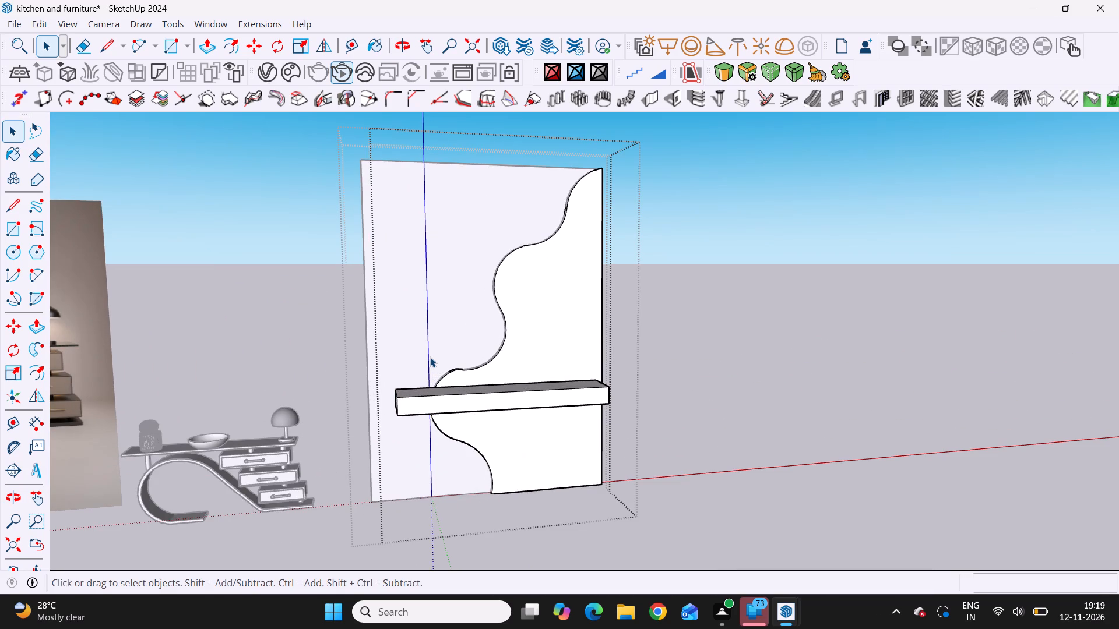
pyautogui.scroll(-11, 460, 317)
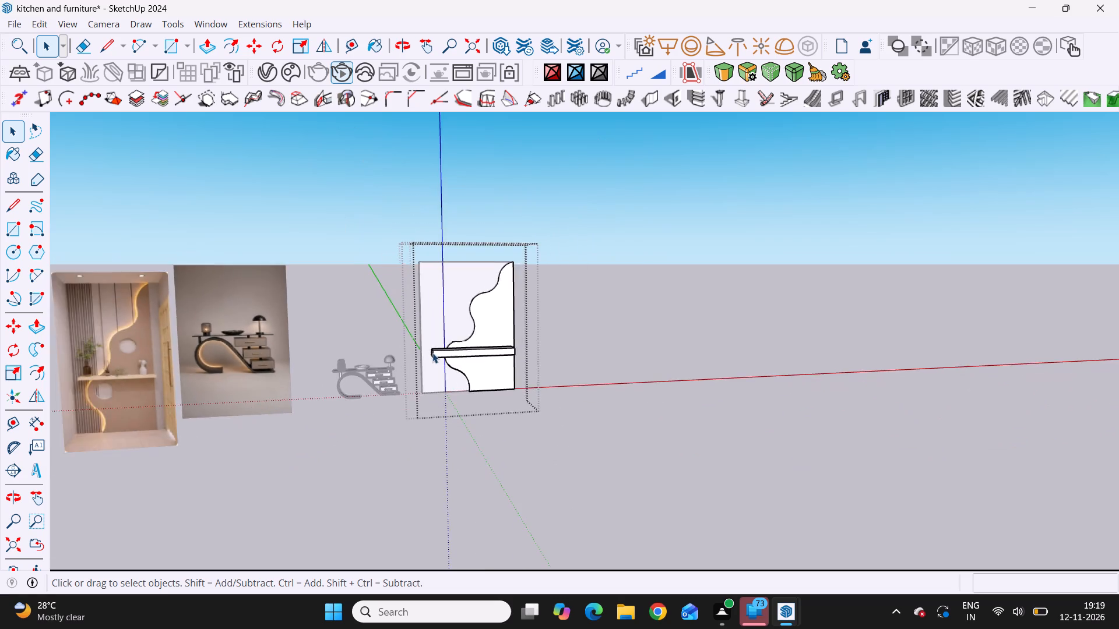
pyautogui.scroll(-7, 432, 353)
pyautogui.scroll(-2, 360, 414)
pyautogui.moveTo(238, 394); pyautogui.dragTo(226, 319, button='middle')
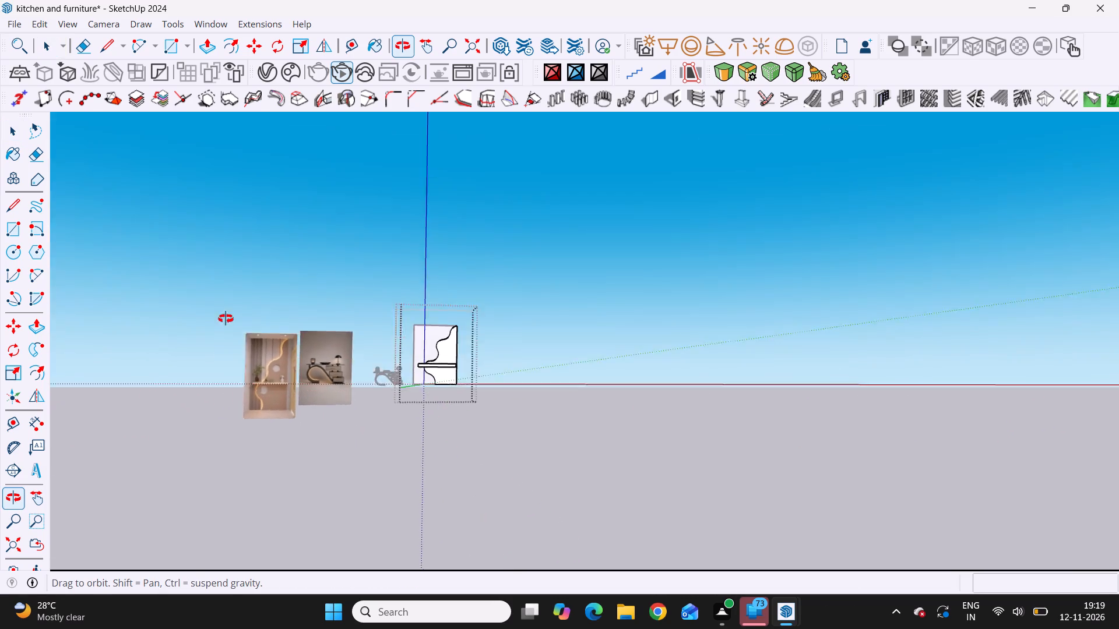
pyautogui.moveTo(226, 319); pyautogui.dragTo(250, 382, button='middle')
pyautogui.scroll(7, 430, 332)
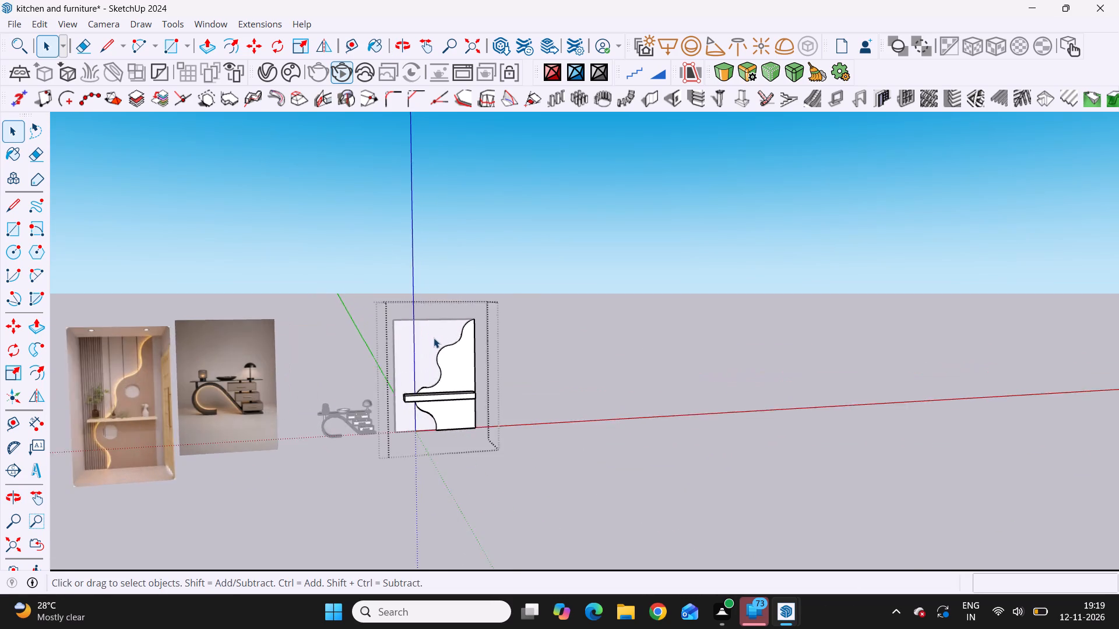
pyautogui.scroll(4, 434, 338)
pyautogui.scroll(-8, 434, 338)
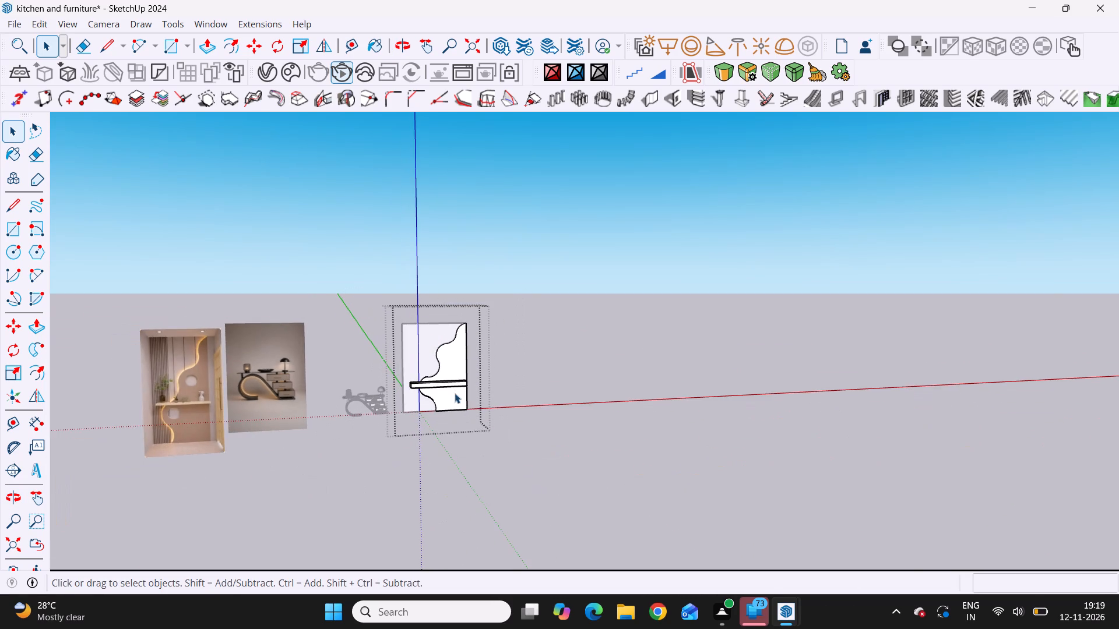
pyautogui.scroll(5, 455, 393)
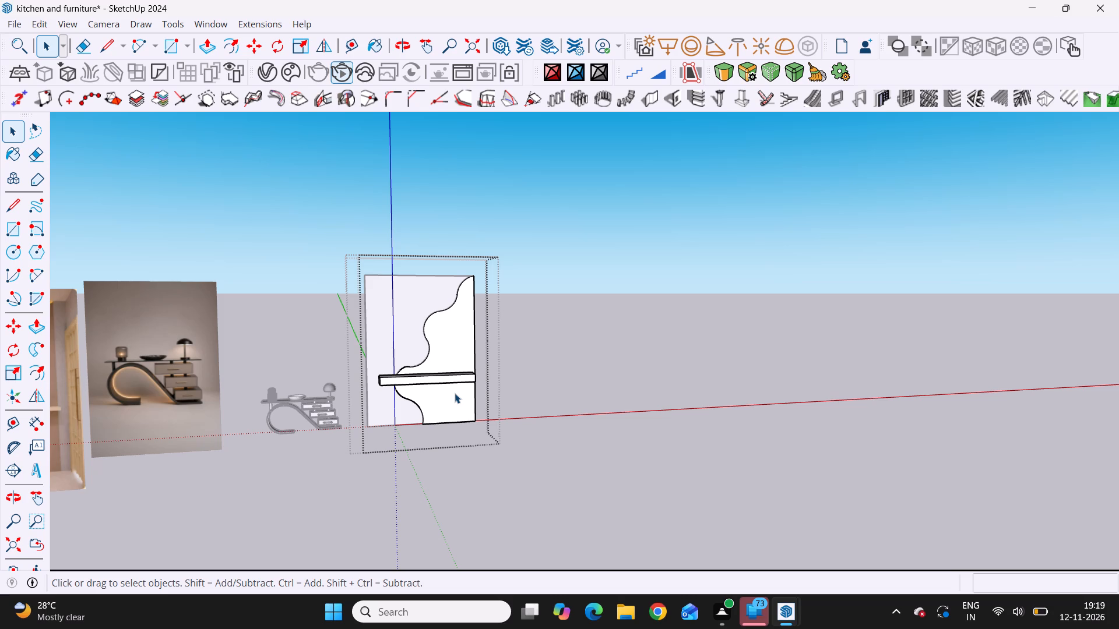
pyautogui.scroll(-2, 455, 393)
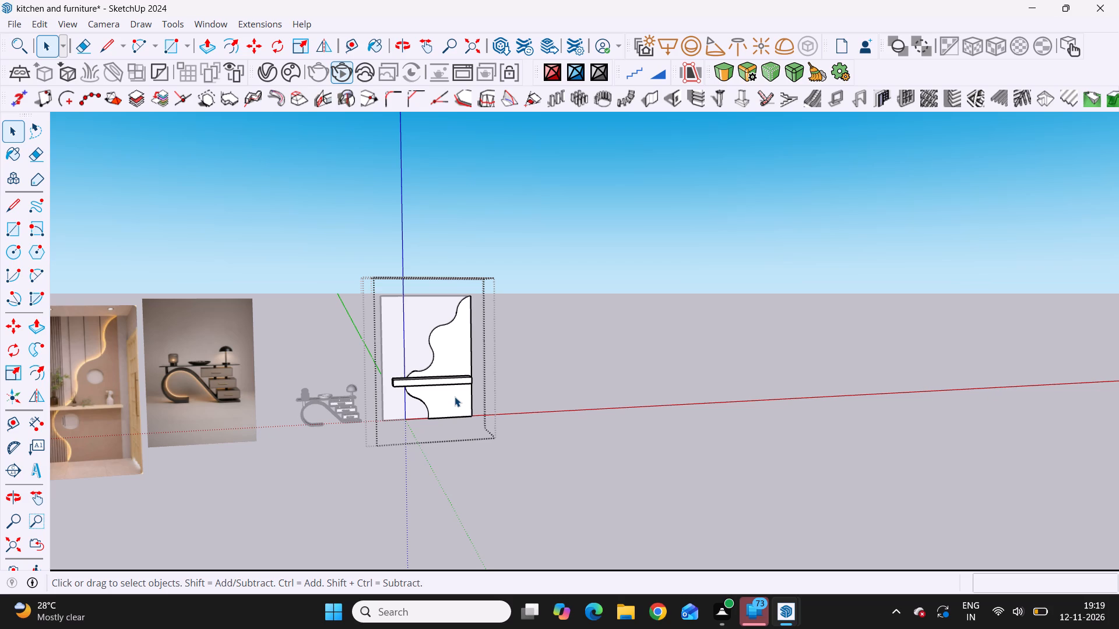
pyautogui.scroll(-7, 460, 369)
pyautogui.moveTo(418, 411); pyautogui.dragTo(379, 416, button='middle')
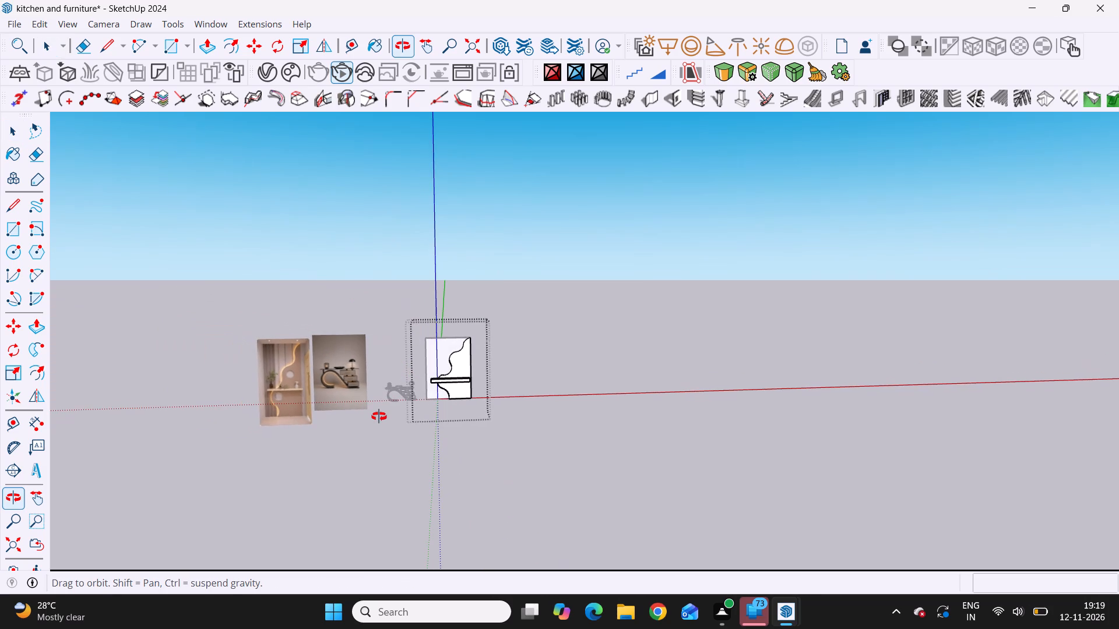
pyautogui.moveTo(379, 416); pyautogui.dragTo(371, 415, button='middle')
pyautogui.scroll(8, 434, 366)
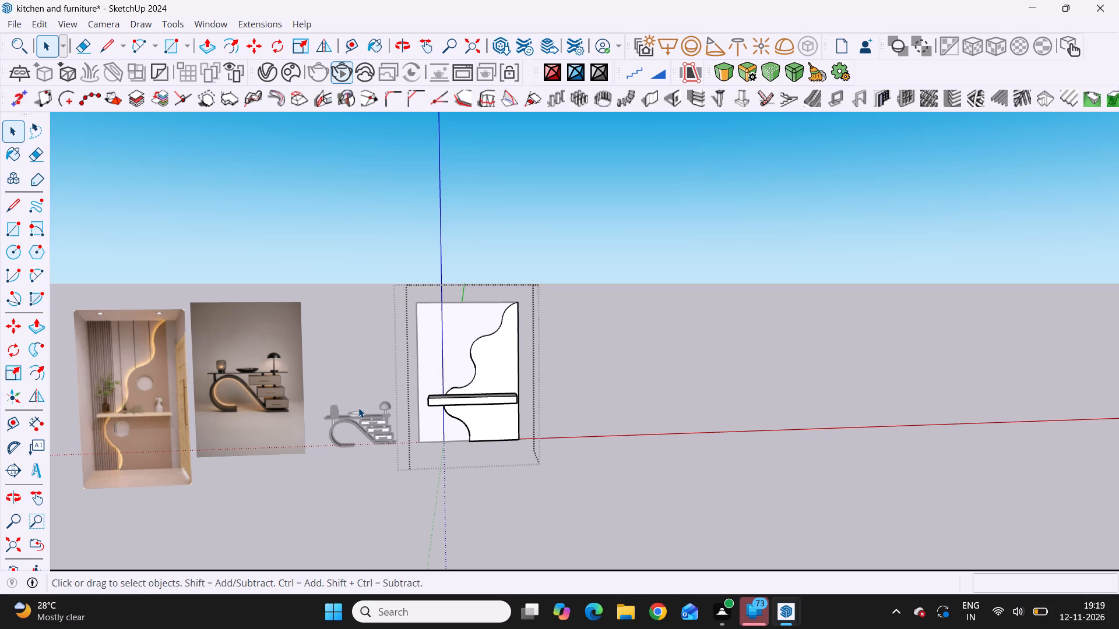
pyautogui.scroll(-6, 464, 395)
pyautogui.moveTo(370, 415); pyautogui.dragTo(325, 407, button='middle')
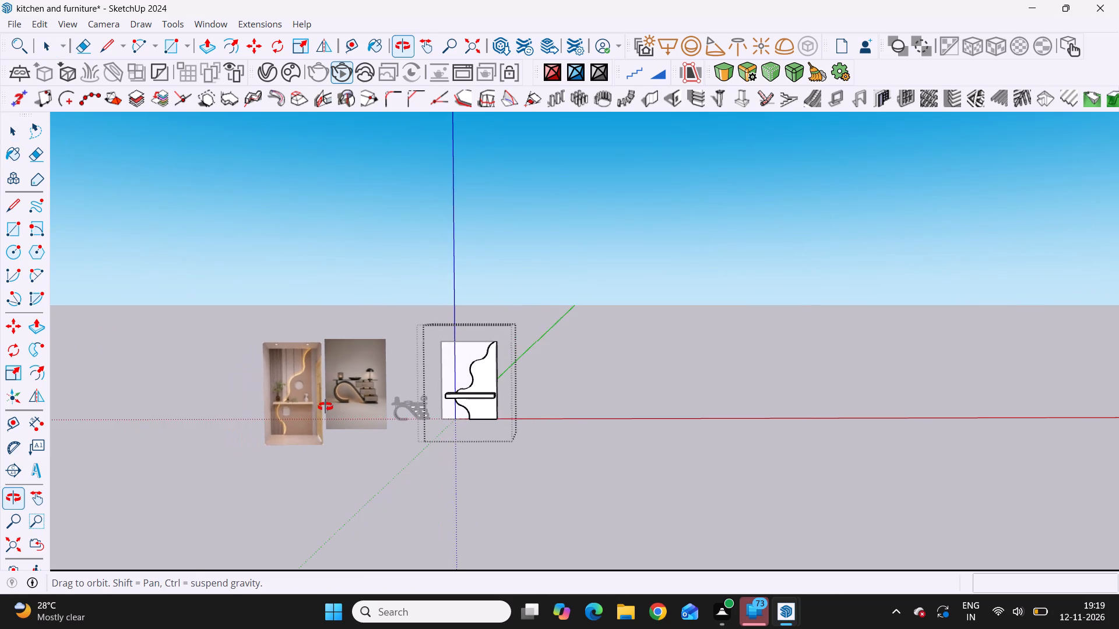
pyautogui.moveTo(325, 407); pyautogui.dragTo(354, 413, button='middle')
pyautogui.scroll(7, 444, 383)
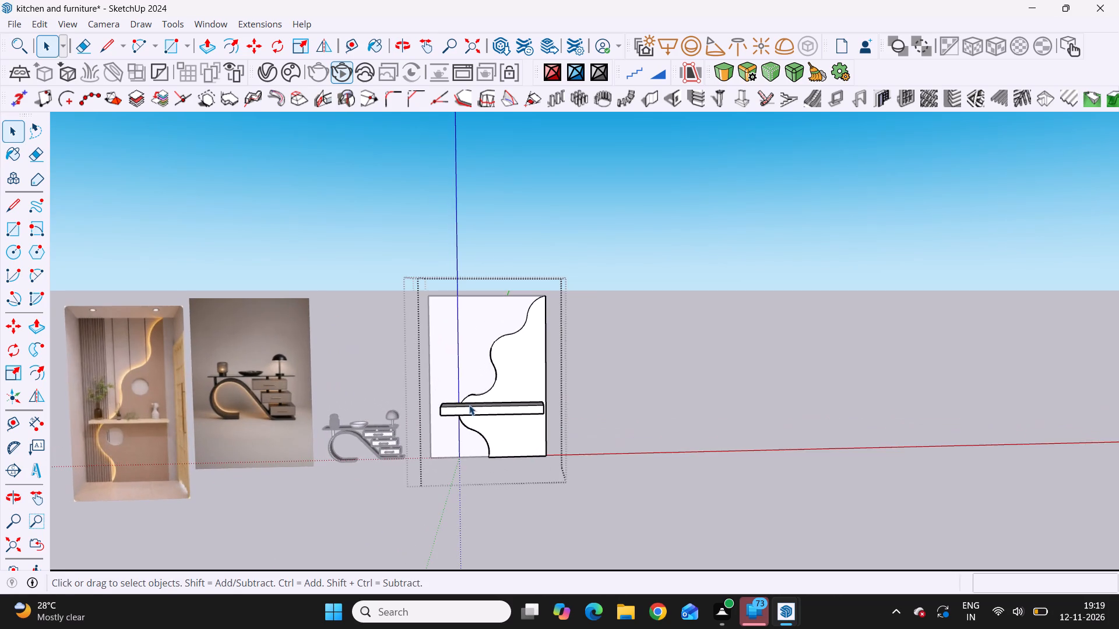
pyautogui.moveTo(483, 410); pyautogui.dragTo(431, 416, button='middle')
pyautogui.middleClick(404, 418)
pyautogui.middleClick(396, 418)
pyautogui.scroll(4, 544, 357)
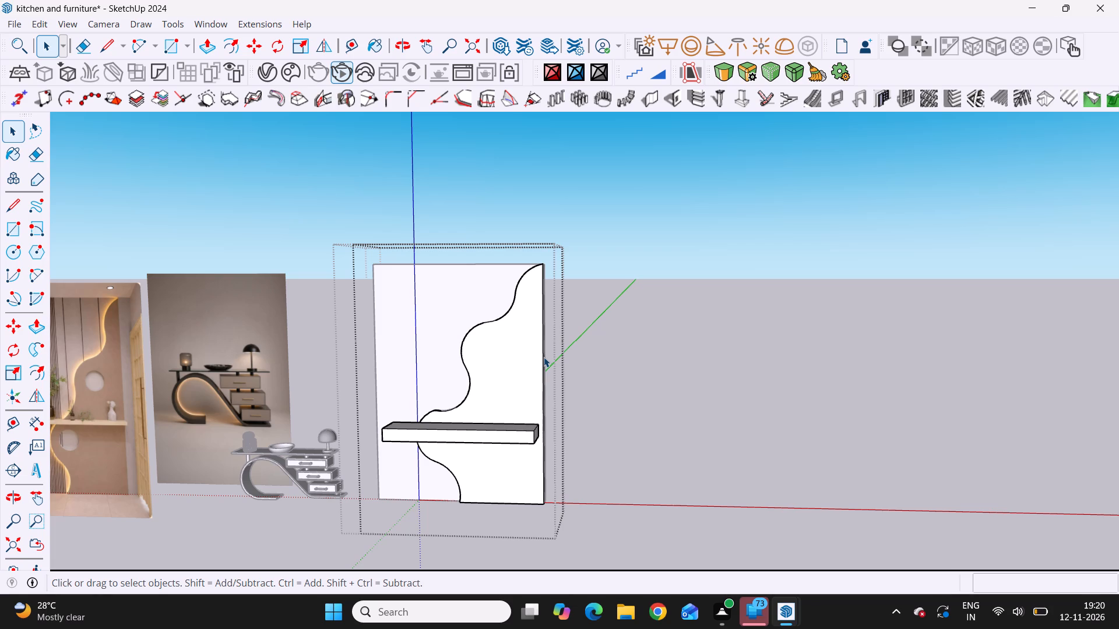
pyautogui.scroll(-10, 544, 357)
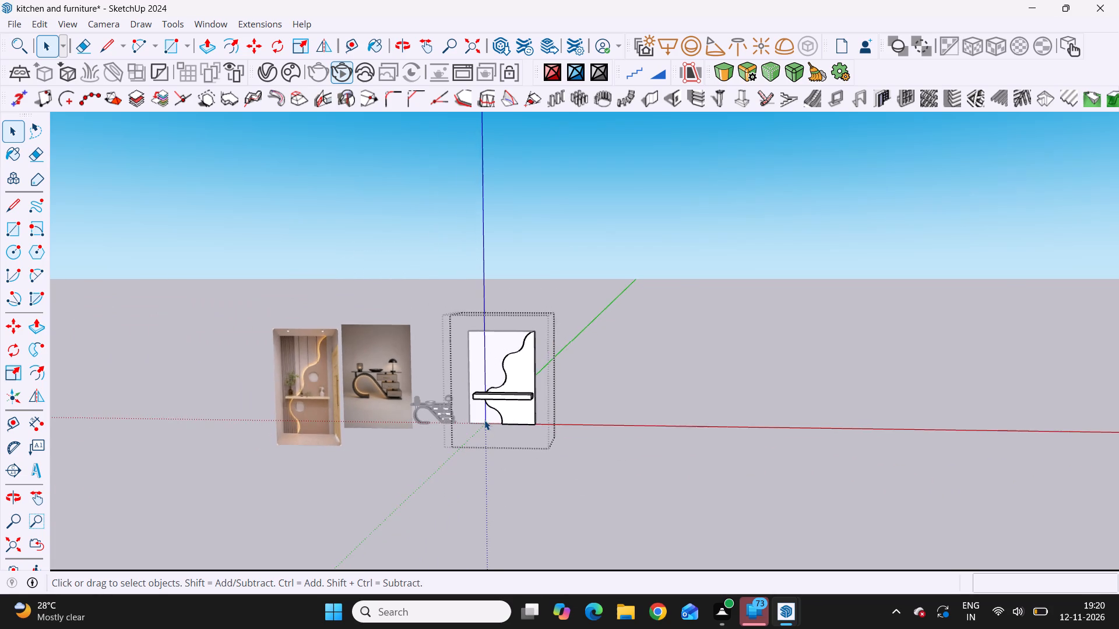
pyautogui.moveTo(484, 420); pyautogui.dragTo(487, 407, button='middle')
pyautogui.moveTo(487, 404); pyautogui.dragTo(487, 411, button='middle')
pyautogui.scroll(4, 484, 410)
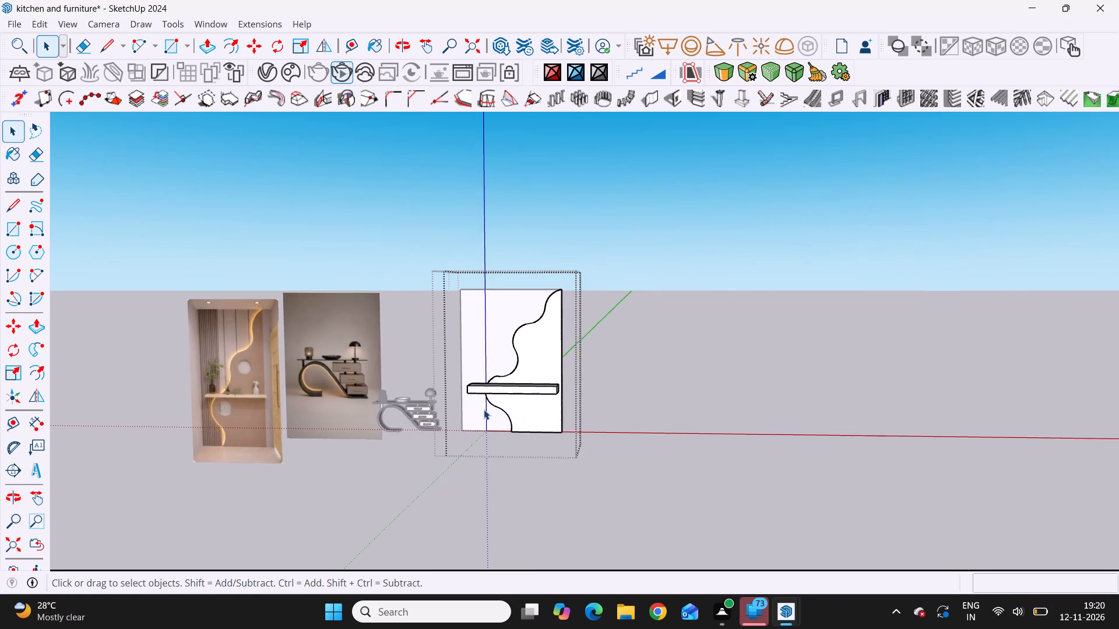
pyautogui.scroll(4, 484, 409)
pyautogui.scroll(-8, 525, 364)
pyautogui.moveTo(376, 351); pyautogui.dragTo(399, 322, button='middle')
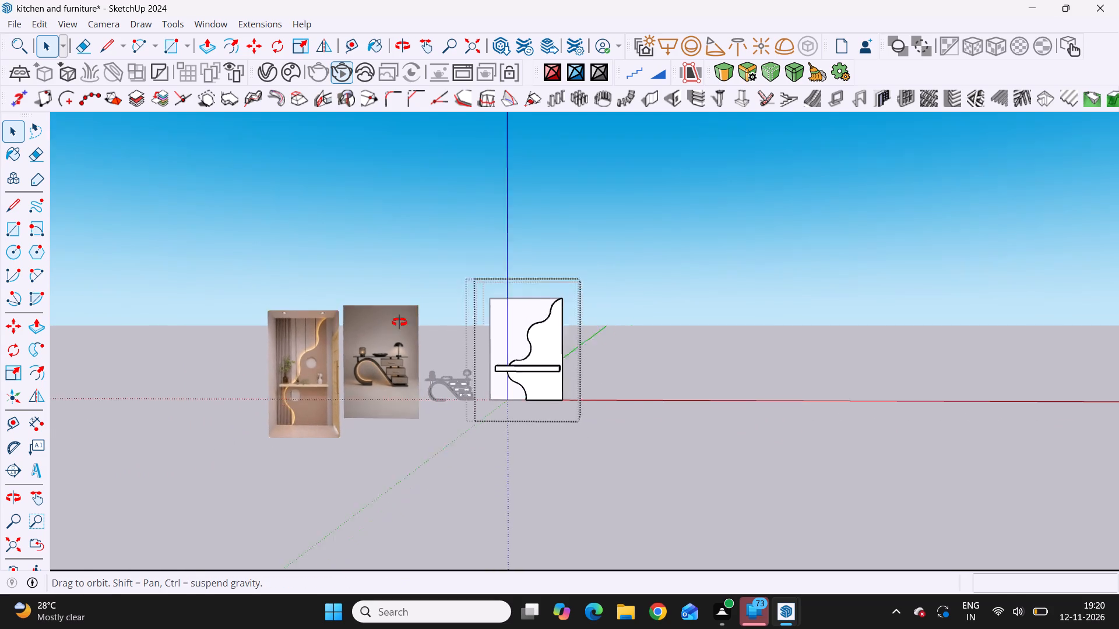
pyautogui.moveTo(399, 322); pyautogui.dragTo(378, 439, button='middle')
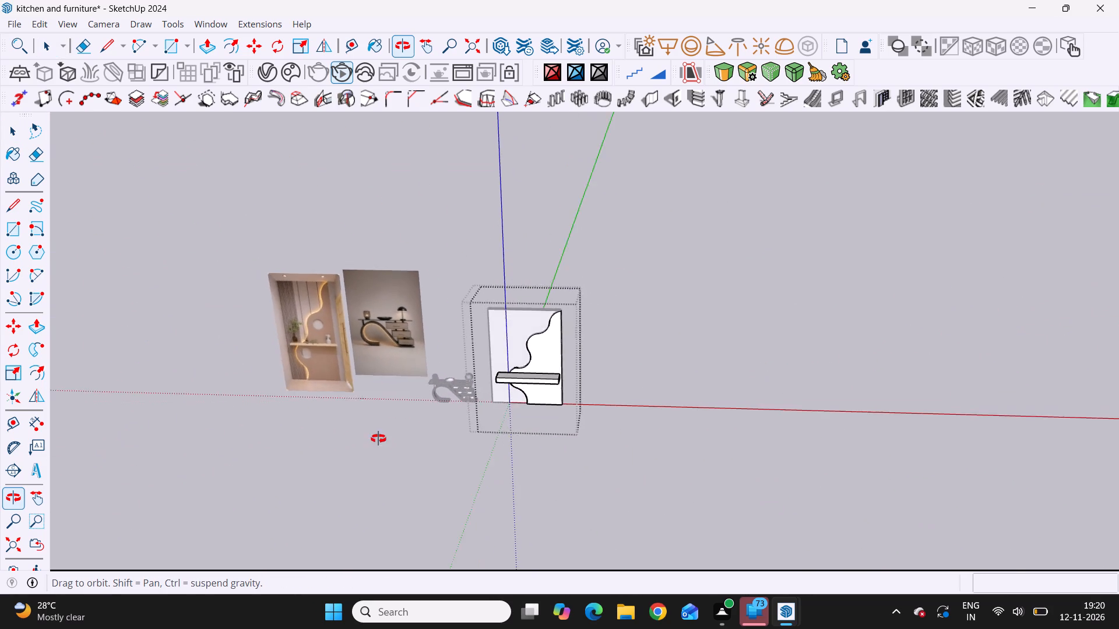
pyautogui.moveTo(378, 439); pyautogui.dragTo(399, 408, button='middle')
pyautogui.scroll(8, 503, 359)
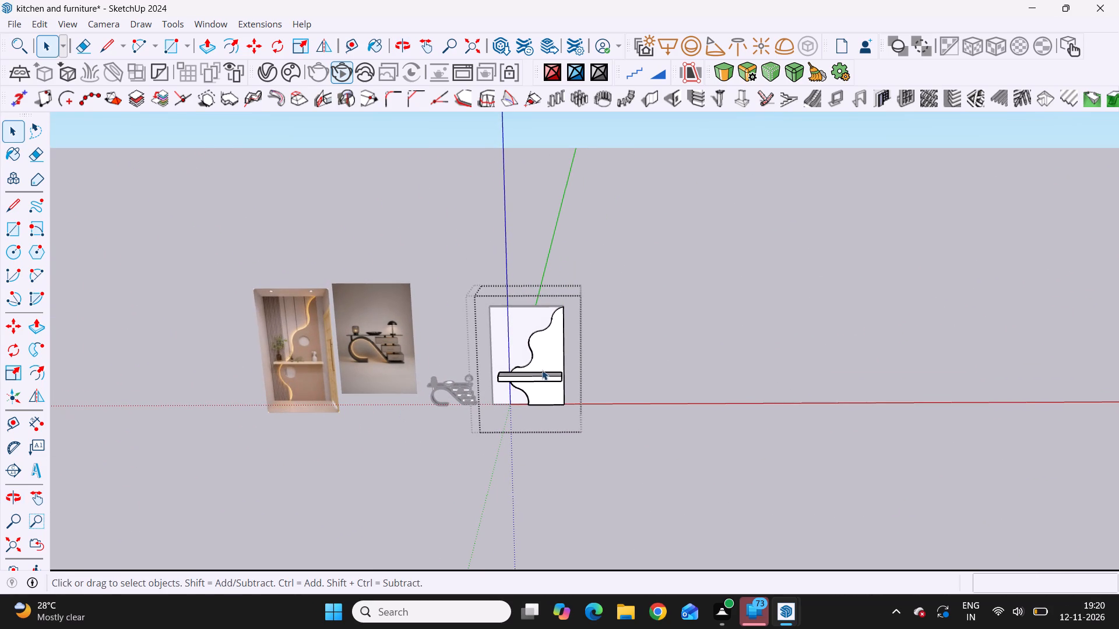
pyautogui.scroll(9, 542, 370)
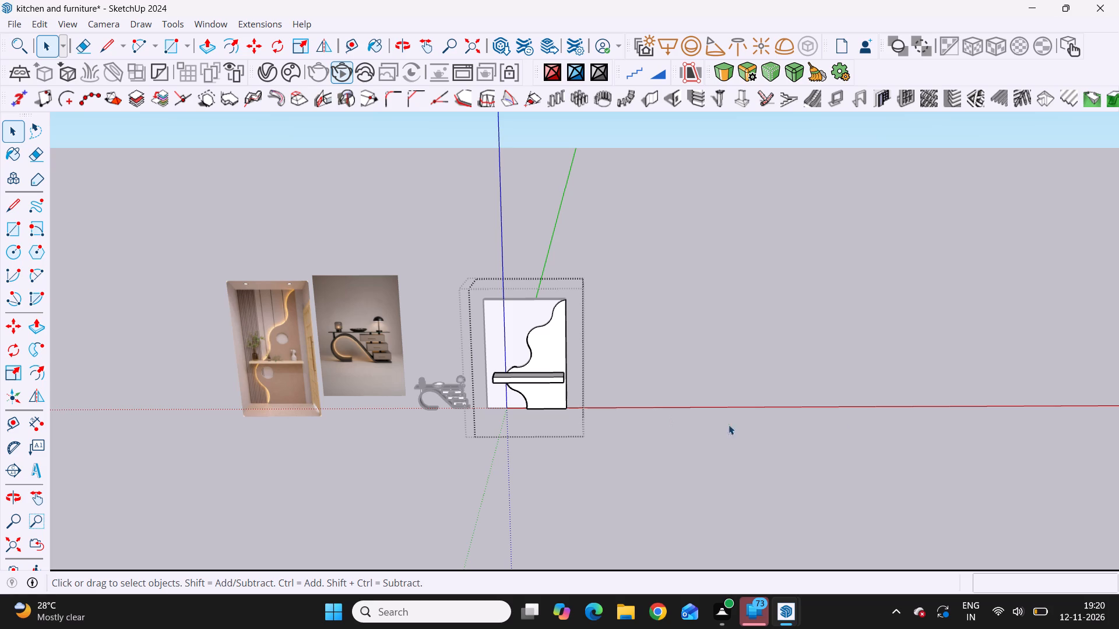
pyautogui.scroll(-8, 623, 422)
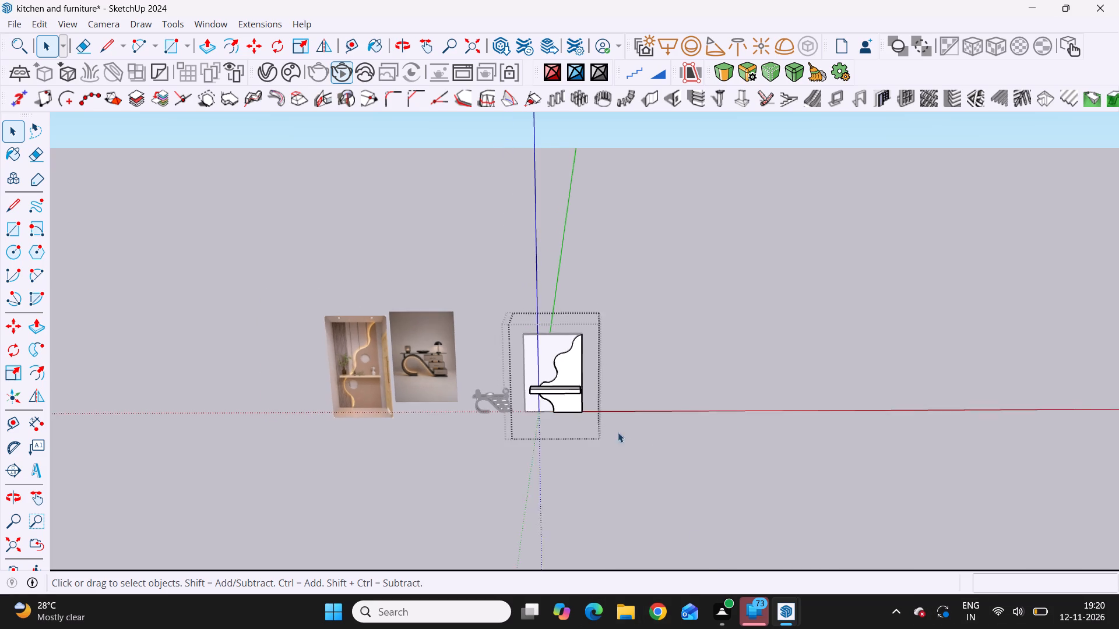
pyautogui.moveTo(534, 464); pyautogui.dragTo(678, 457, button='middle')
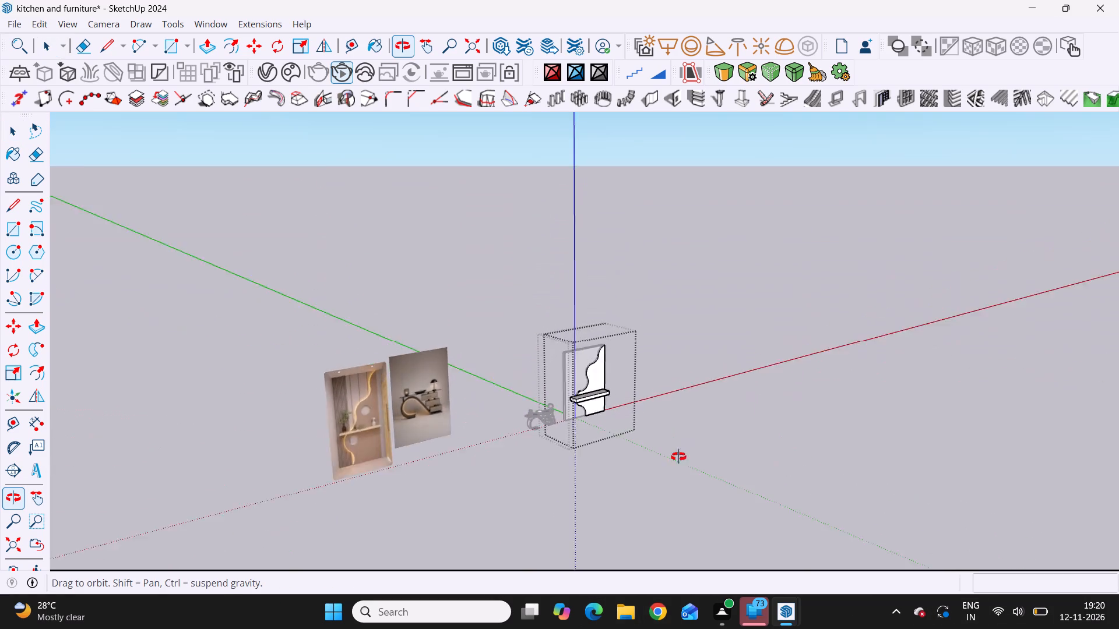
pyautogui.moveTo(678, 457); pyautogui.dragTo(521, 463, button='middle')
pyautogui.scroll(8, 520, 409)
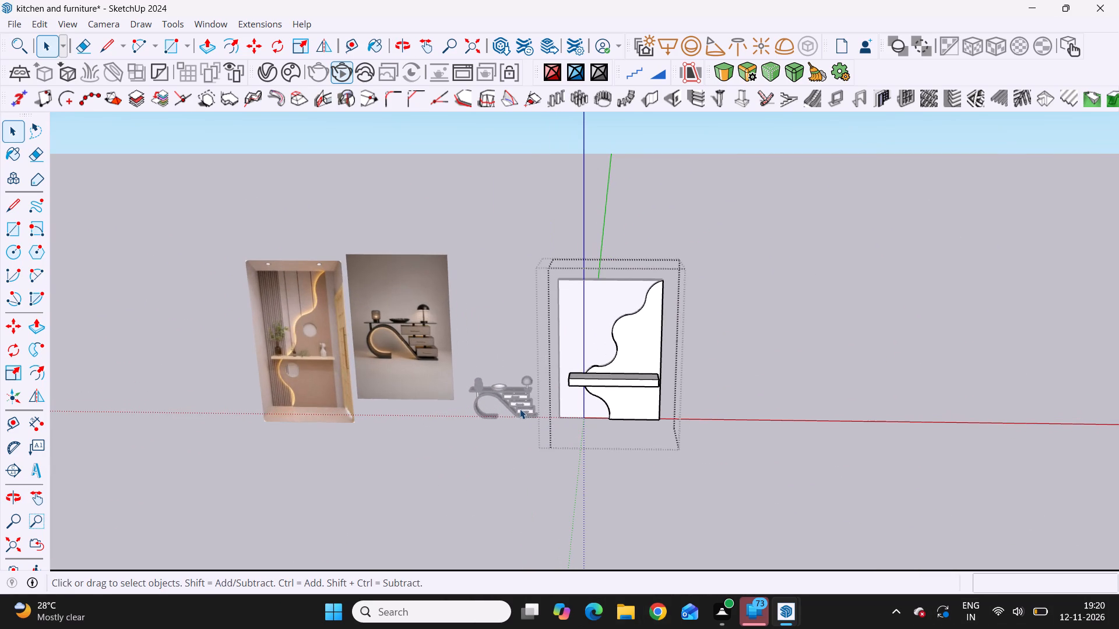
pyautogui.scroll(4, 342, 324)
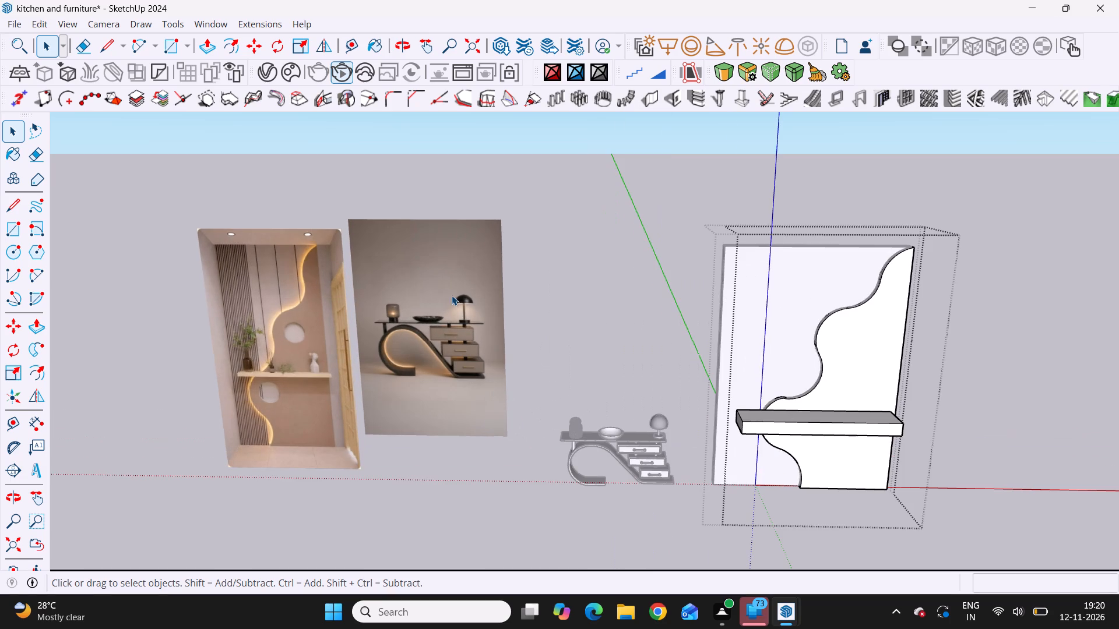
pyautogui.scroll(-4, 452, 295)
pyautogui.scroll(-4, 642, 321)
pyautogui.moveTo(656, 314); pyautogui.dragTo(666, 329, button='middle')
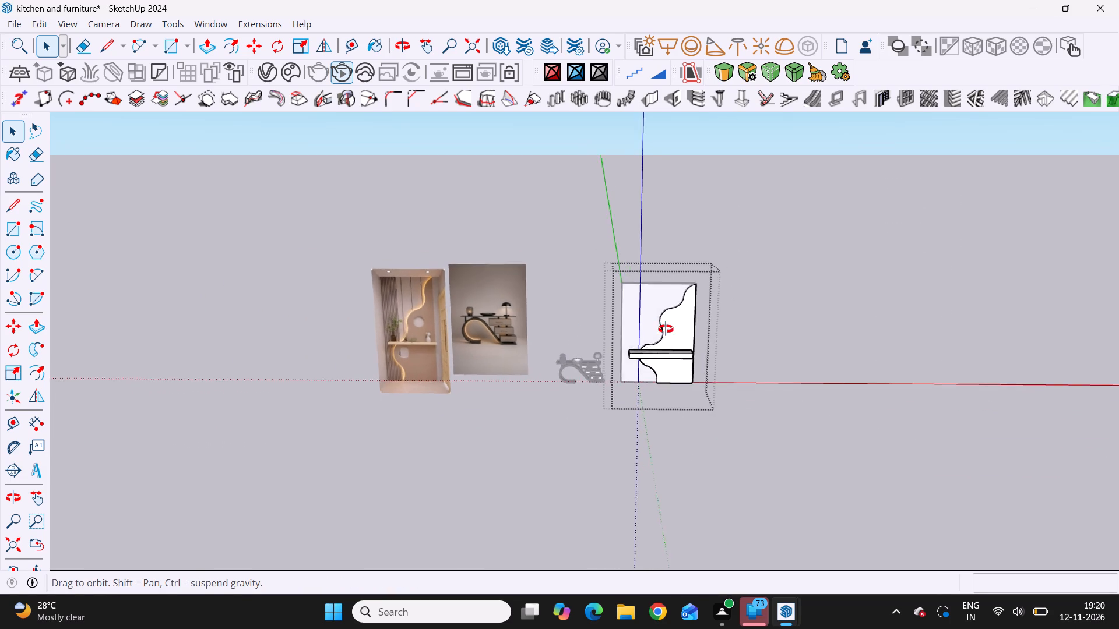
pyautogui.moveTo(666, 329); pyautogui.dragTo(664, 273, button='middle')
pyautogui.scroll(3, 664, 273)
pyautogui.scroll(4, 340, 340)
pyautogui.scroll(-4, 497, 323)
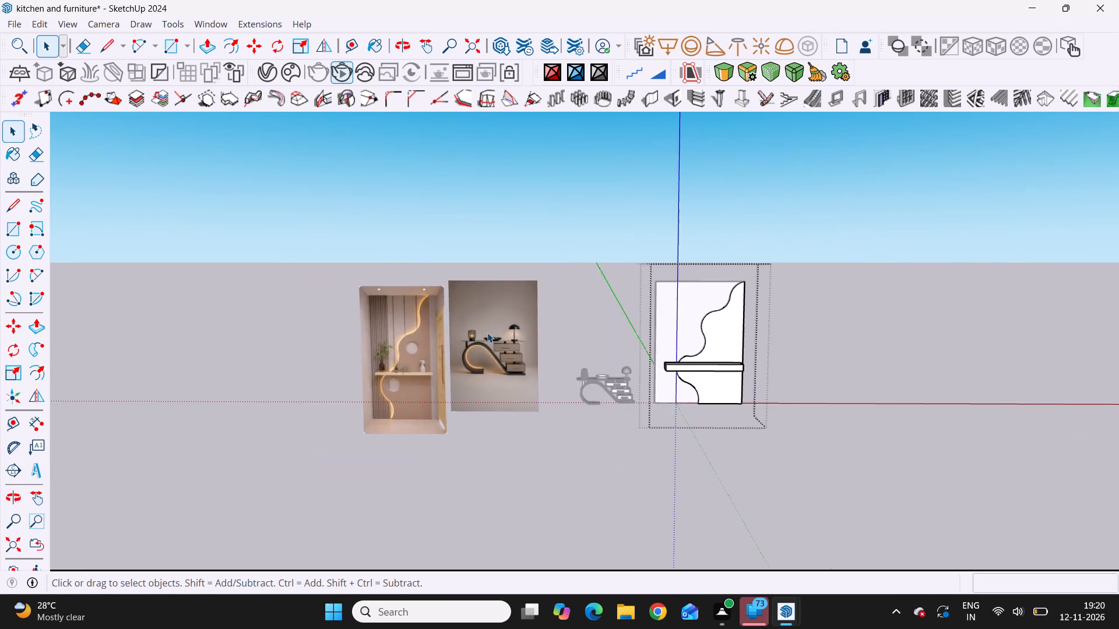
pyautogui.scroll(-4, 487, 333)
# Close the wavy layer's group, then reopen it and select the layer's large front face.
pyautogui.click(756, 264)
pyautogui.scroll(4, 663, 361)
pyautogui.scroll(1, 583, 301)
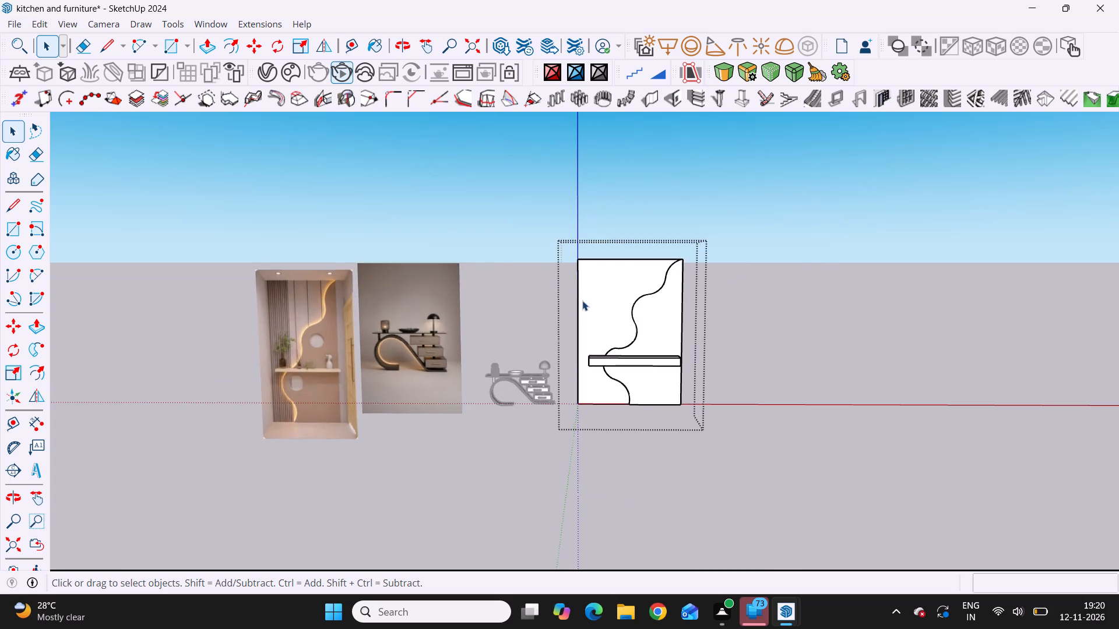
pyautogui.scroll(-4, 582, 301)
pyautogui.doubleClick(631, 320)
pyautogui.click(631, 321)
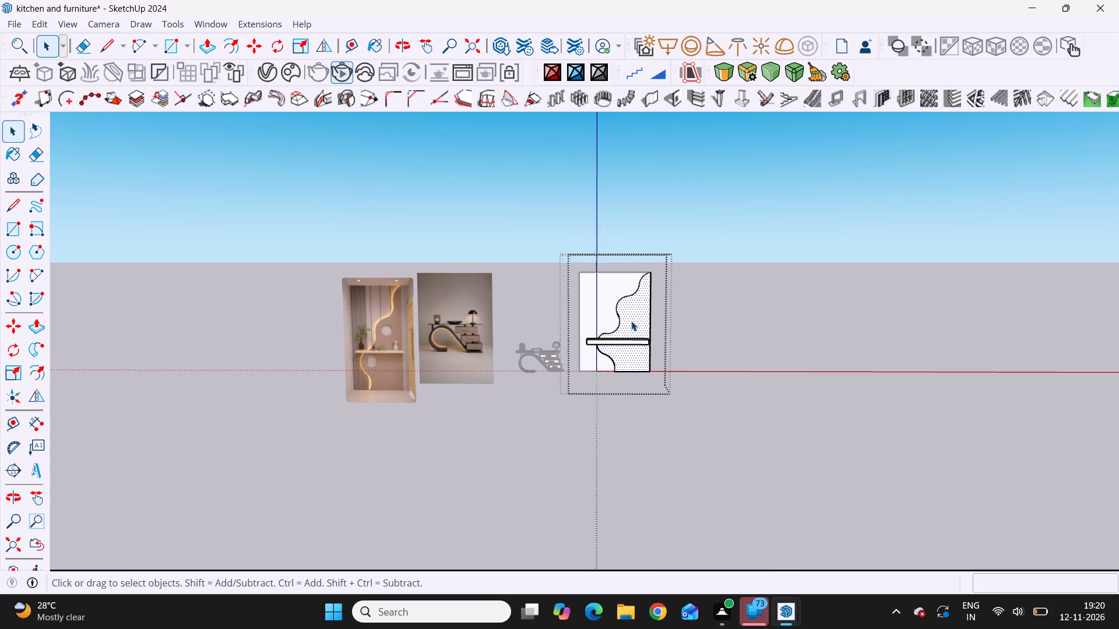
# Examine the wavy layer's selected front face, its thickness and the shelf from oblique and frontal angles against the reference image.
pyautogui.scroll(-4, 631, 321)
pyautogui.moveTo(632, 320); pyautogui.dragTo(859, 435, button='middle')
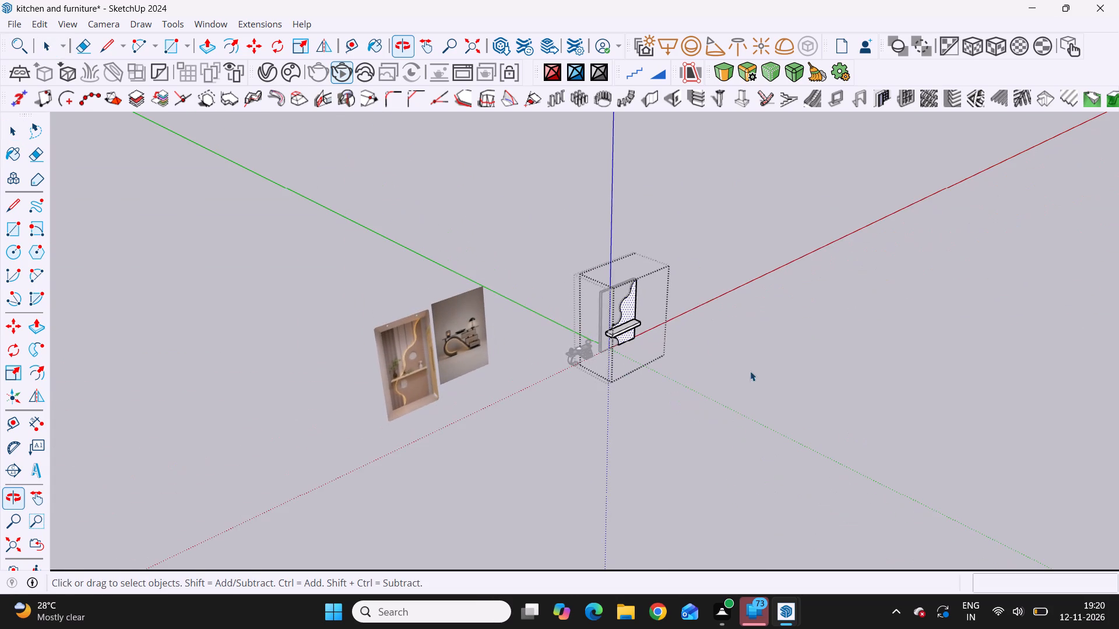
pyautogui.scroll(12, 635, 316)
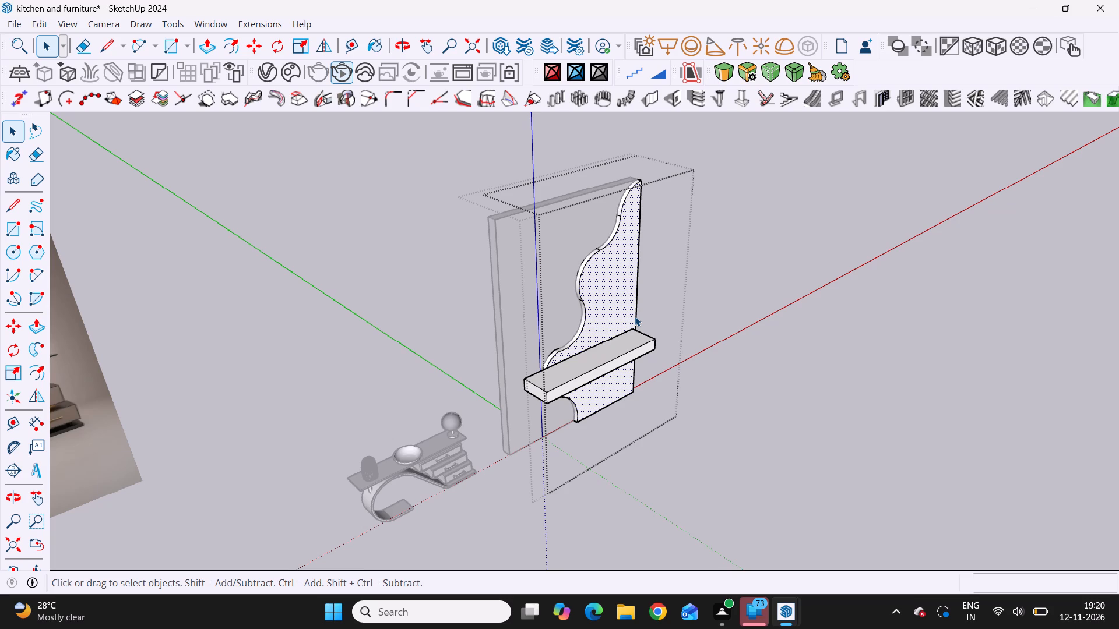
pyautogui.scroll(-5, 691, 376)
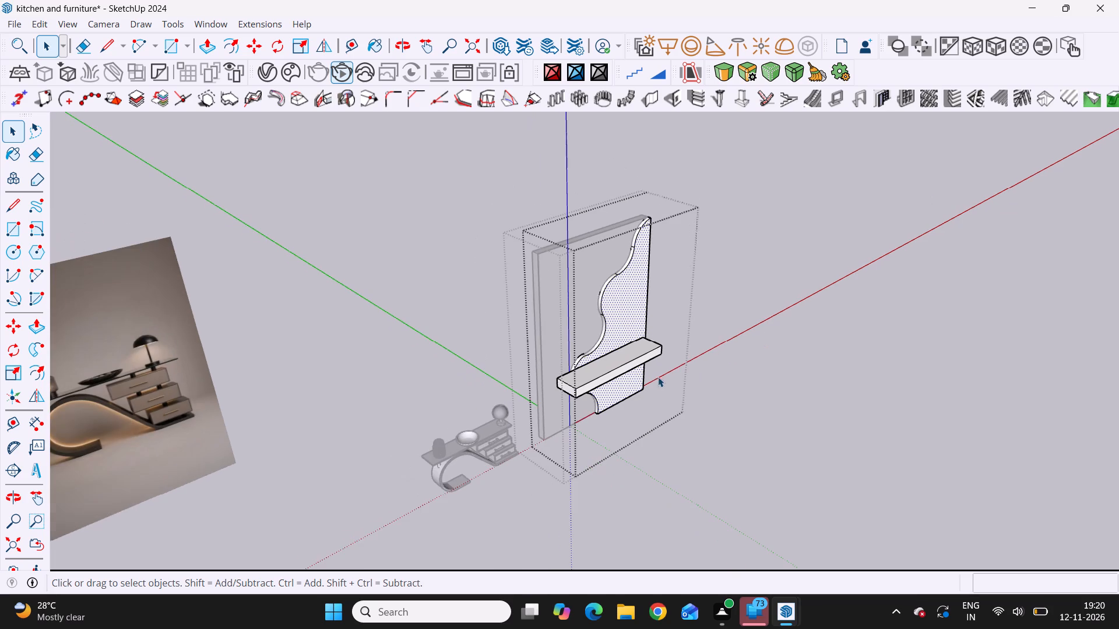
pyautogui.moveTo(663, 354); pyautogui.dragTo(514, 359, button='middle')
pyautogui.scroll(4, 762, 333)
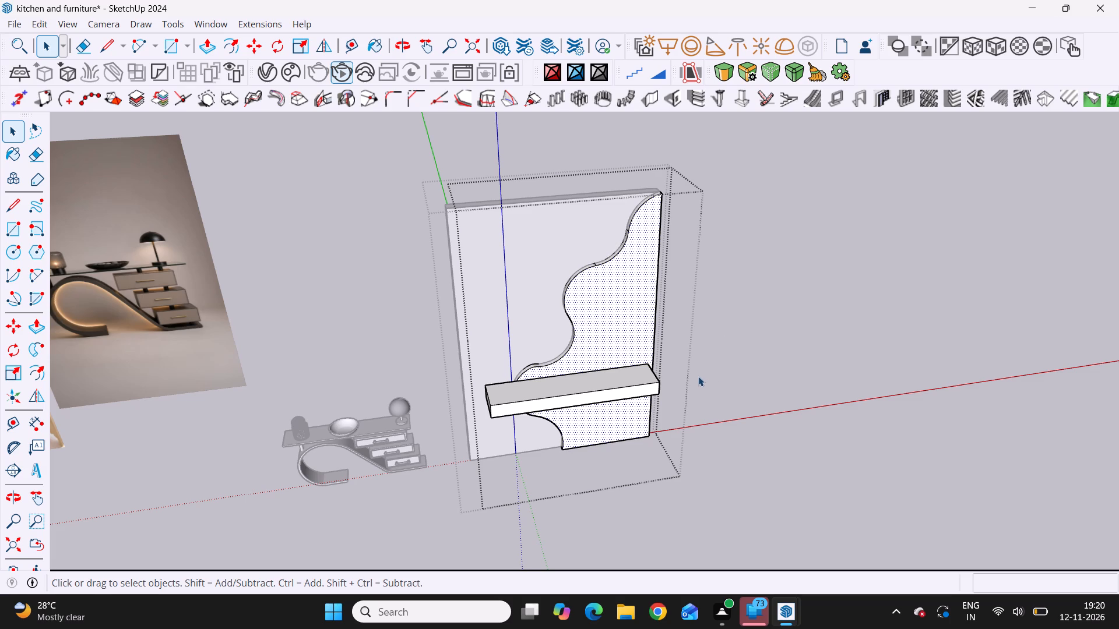
pyautogui.scroll(-14, 696, 376)
pyautogui.moveTo(718, 430); pyautogui.dragTo(649, 414, button='middle')
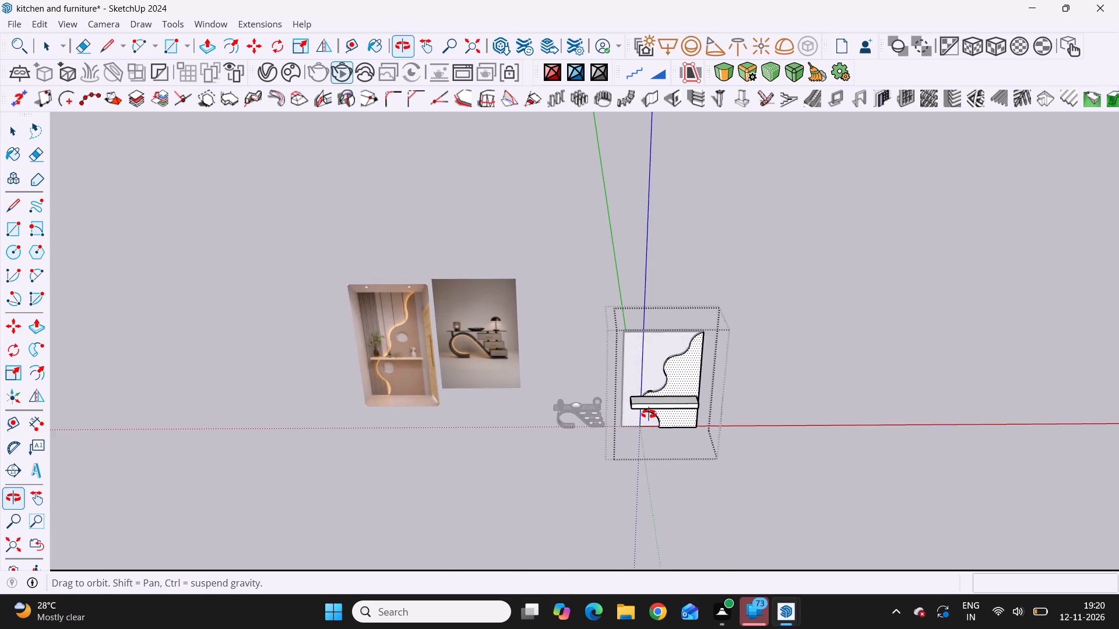
pyautogui.moveTo(649, 414); pyautogui.dragTo(649, 413, button='middle')
pyautogui.scroll(3, 649, 413)
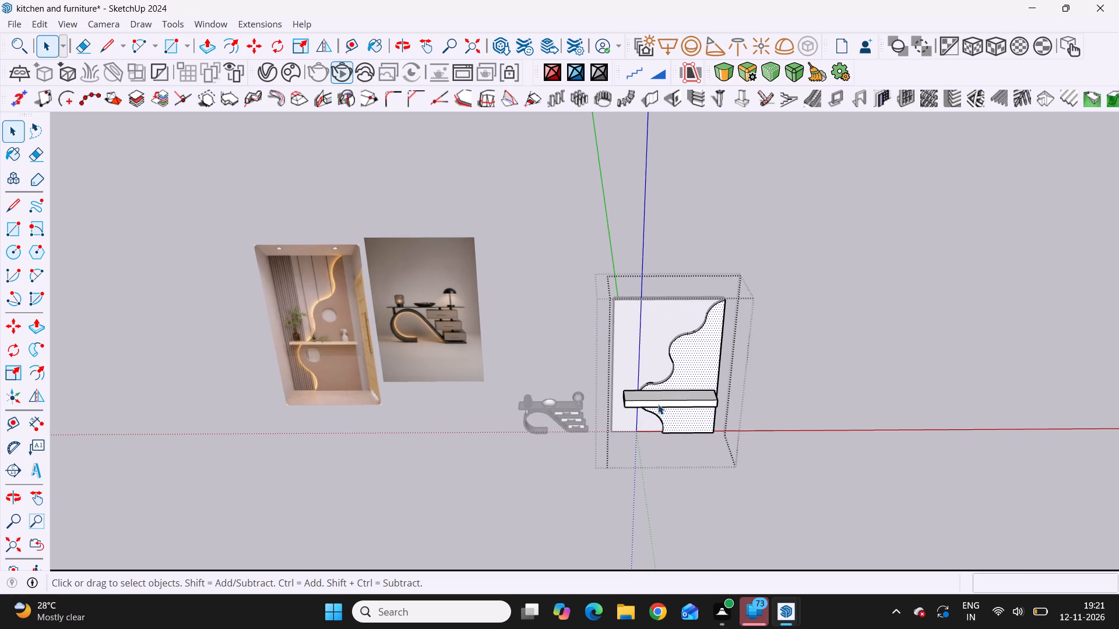
pyautogui.scroll(4, 703, 363)
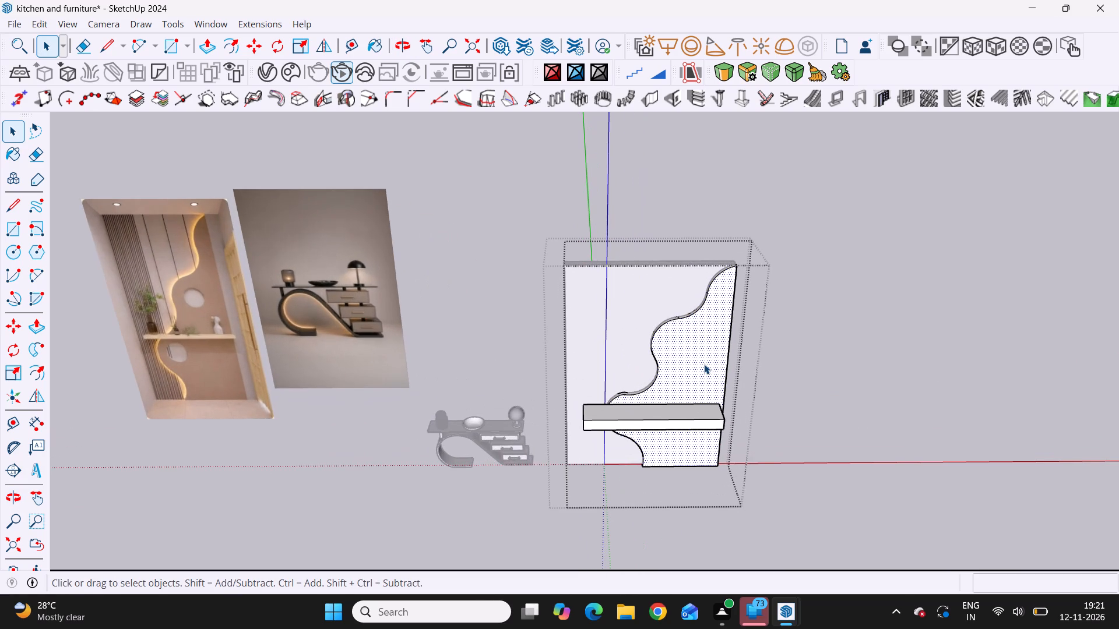
pyautogui.scroll(-12, 701, 363)
pyautogui.moveTo(693, 384); pyautogui.dragTo(661, 331, button='middle')
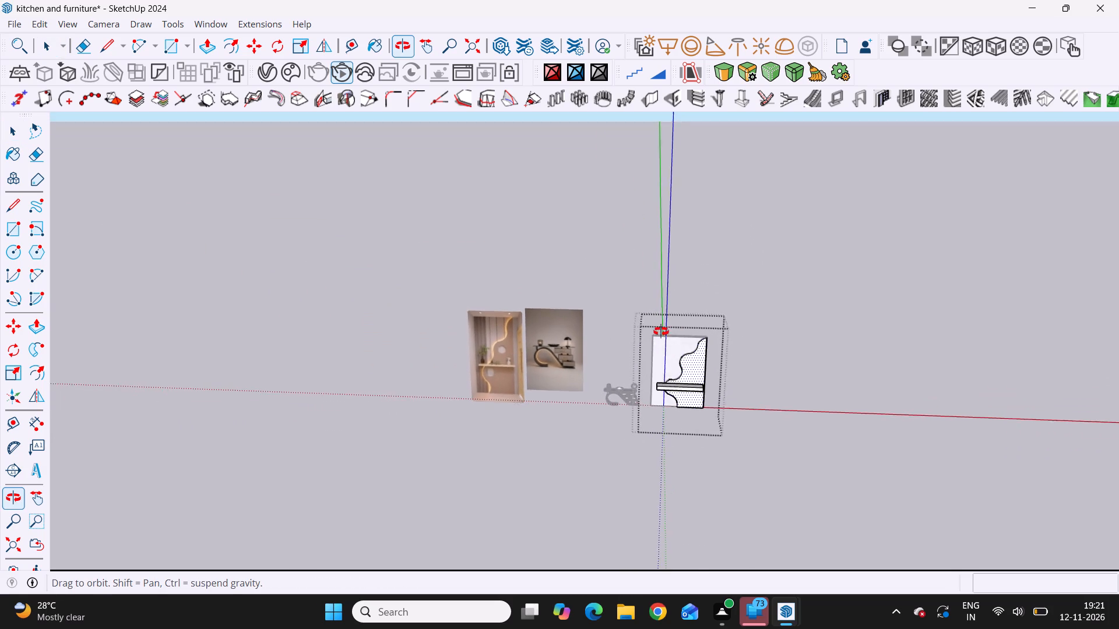
# Compare the wavy layer's selected front face and the projecting shelf with the reference image from a near-frontal view at several distances.
pyautogui.moveTo(661, 331); pyautogui.dragTo(666, 319, button='middle')
pyautogui.scroll(4, 651, 354)
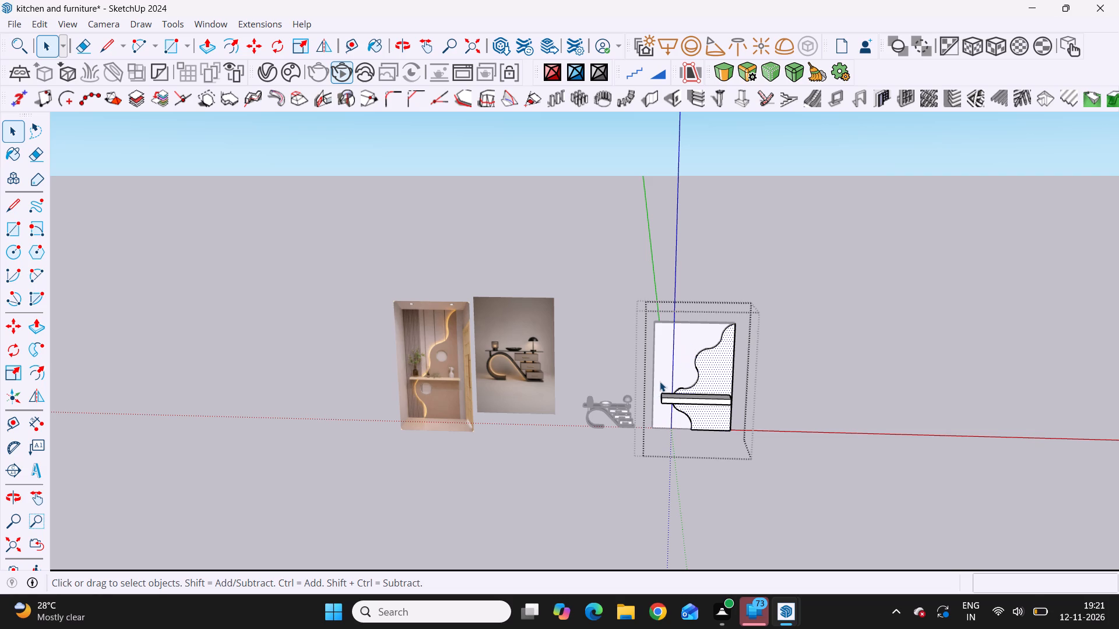
pyautogui.scroll(5, 662, 380)
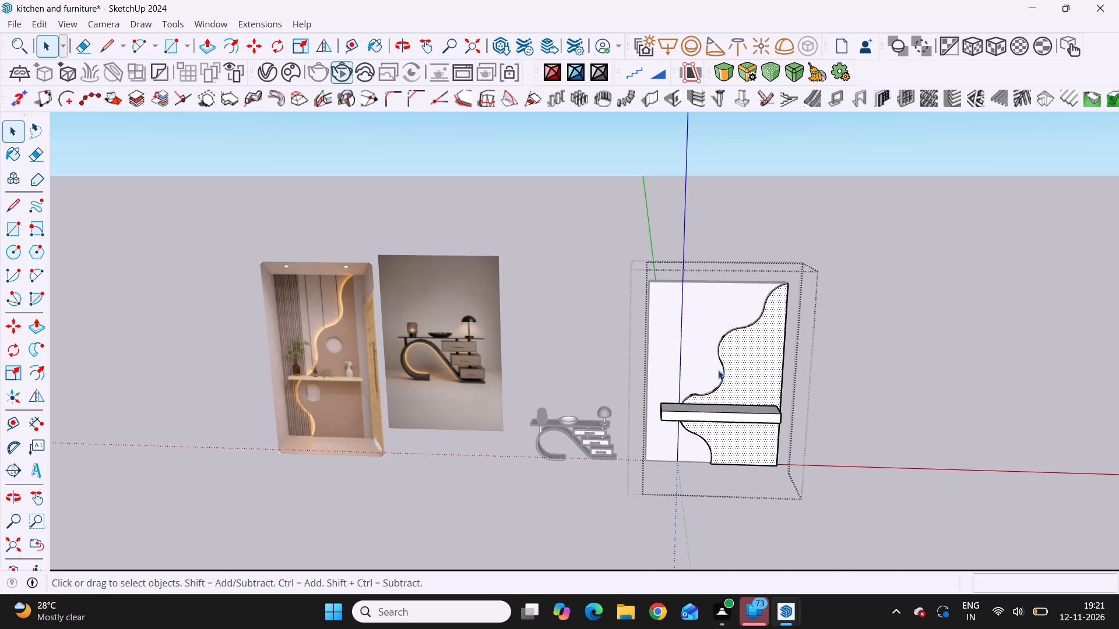
pyautogui.scroll(9, 730, 375)
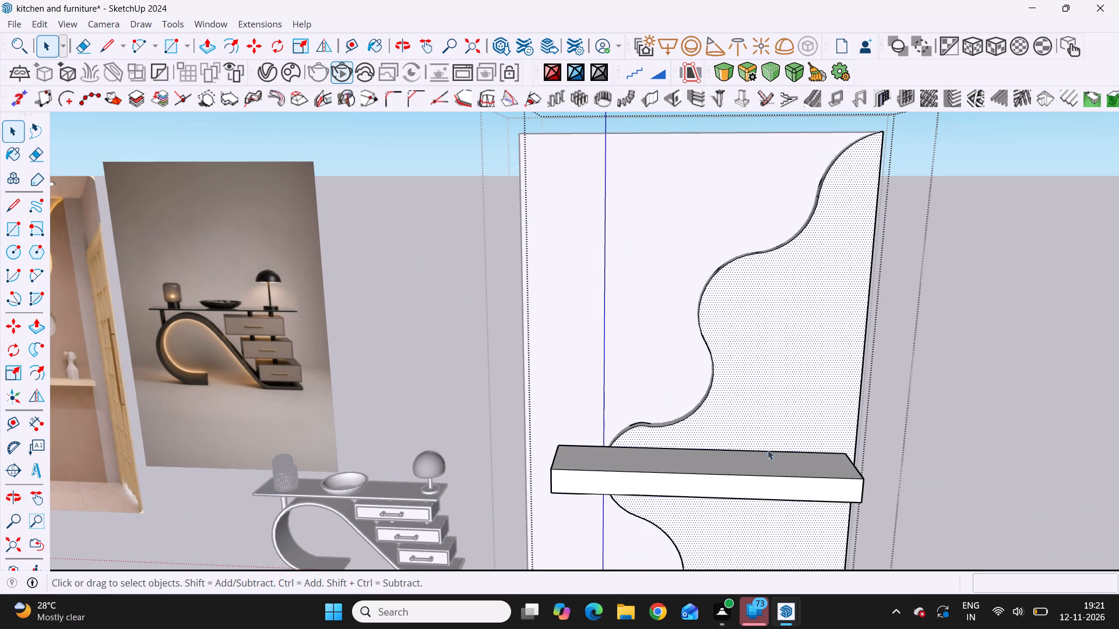
pyautogui.scroll(-8, 799, 283)
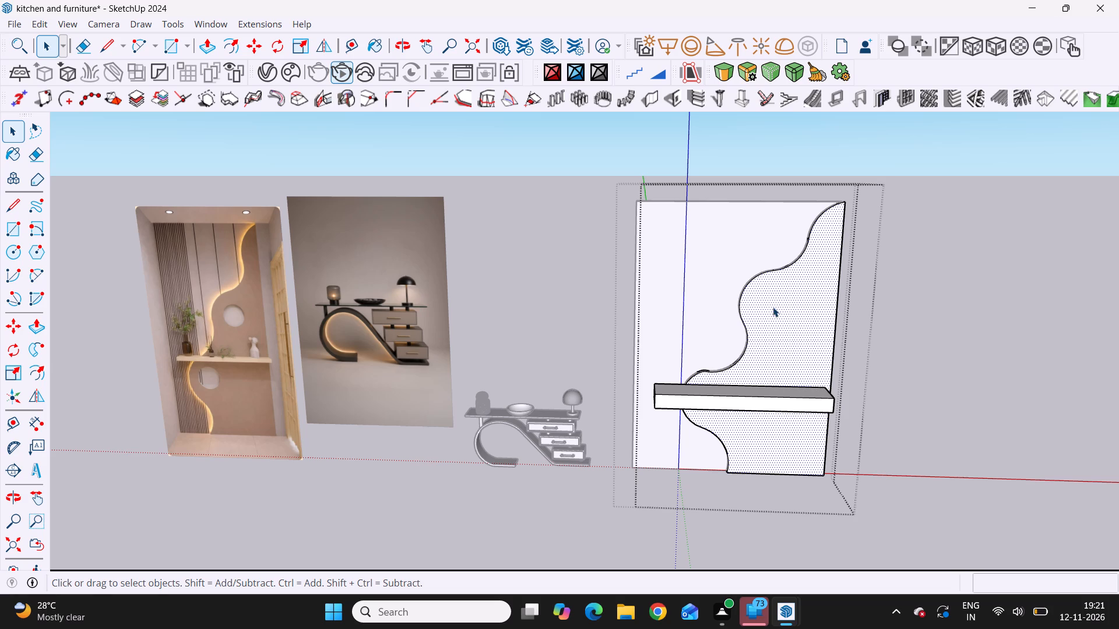
pyautogui.scroll(-6, 657, 316)
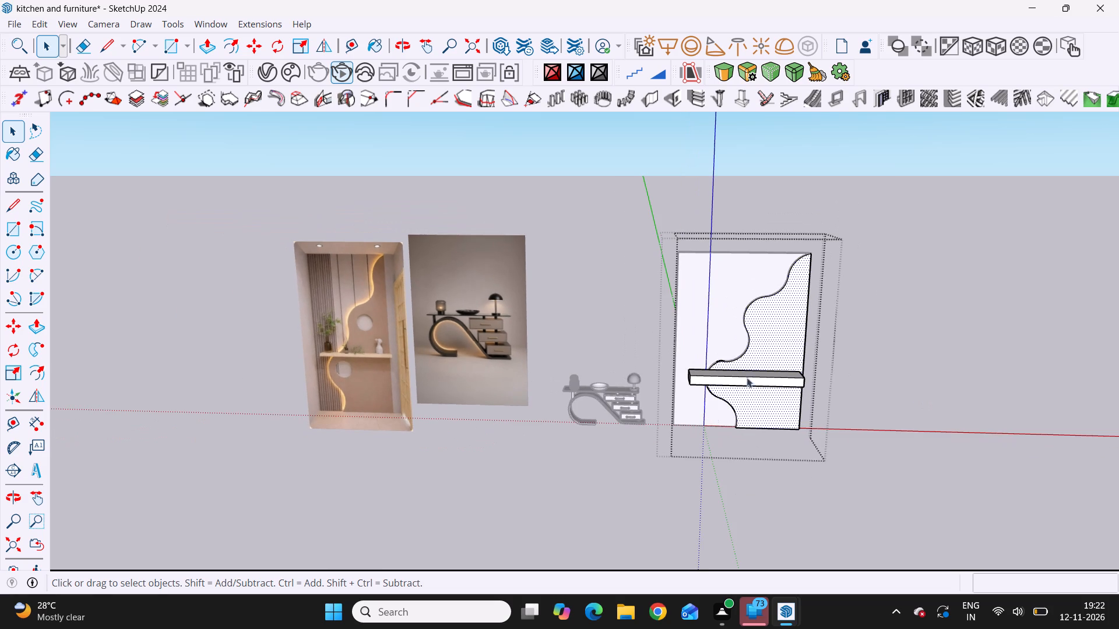
pyautogui.scroll(-6, 755, 358)
pyautogui.scroll(10, 739, 382)
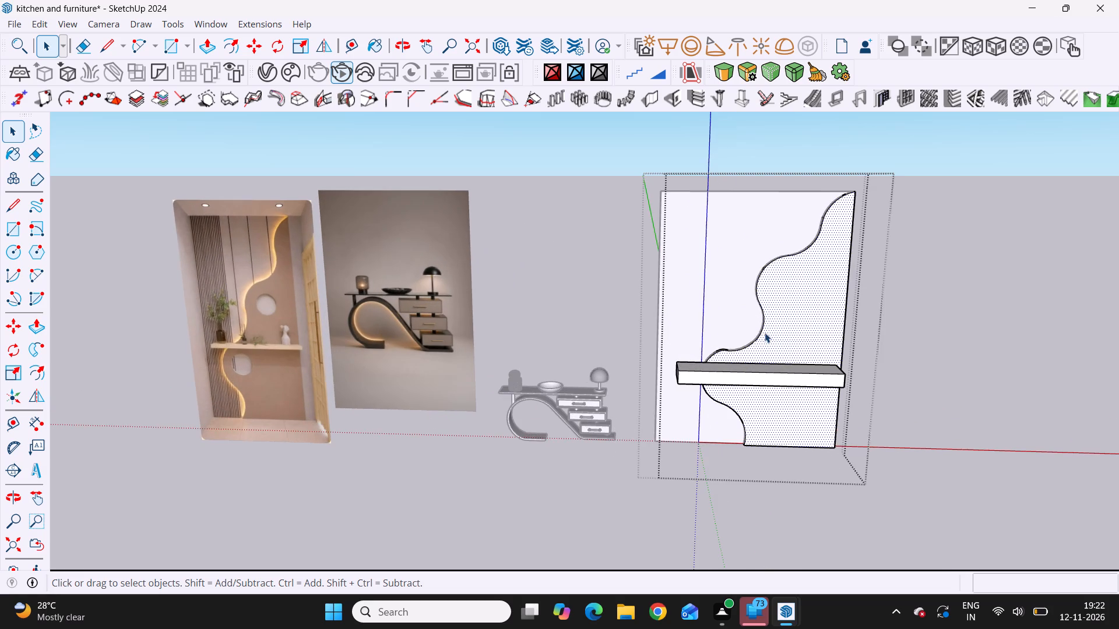
pyautogui.scroll(5, 826, 352)
pyautogui.scroll(-11, 815, 330)
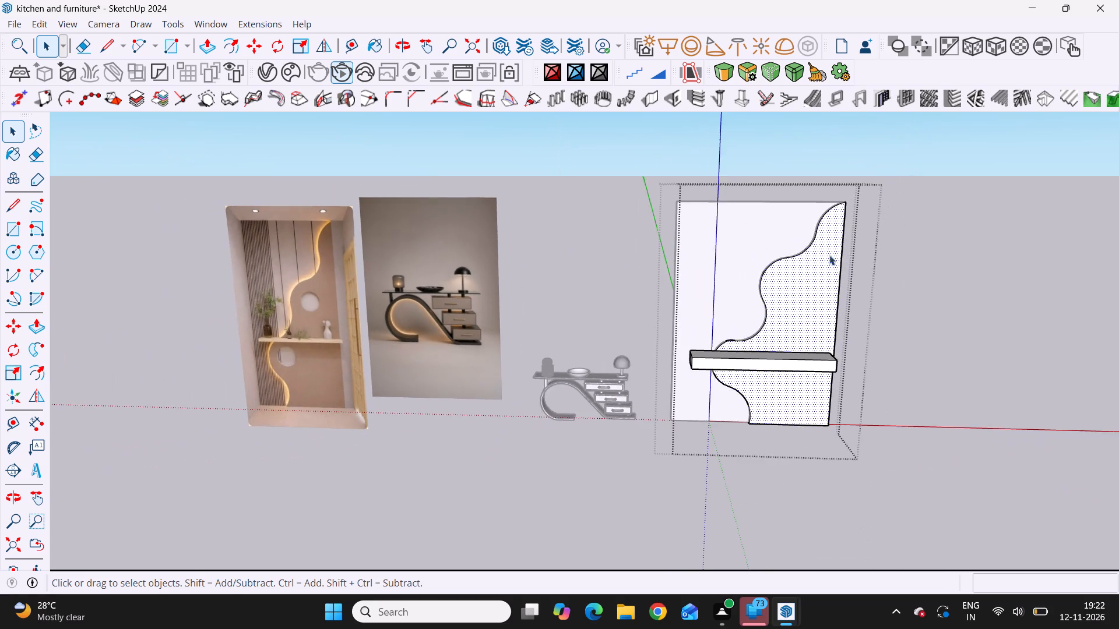
pyautogui.moveTo(829, 255); pyautogui.dragTo(863, 342, button='middle')
pyautogui.scroll(5, 779, 353)
pyautogui.scroll(-3, 738, 251)
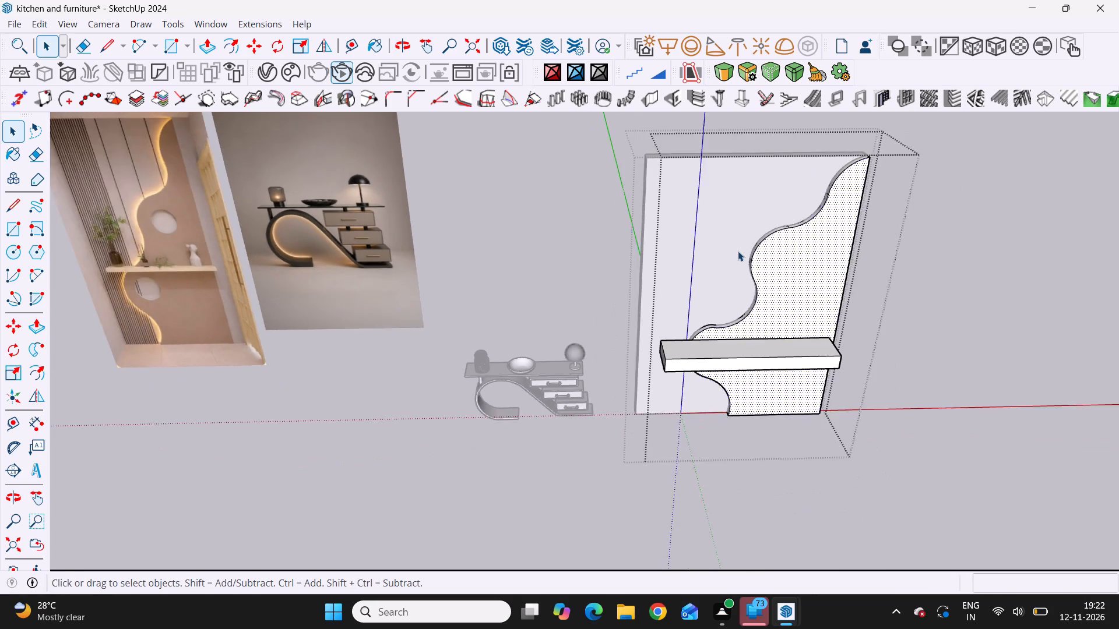
pyautogui.scroll(-5, 738, 251)
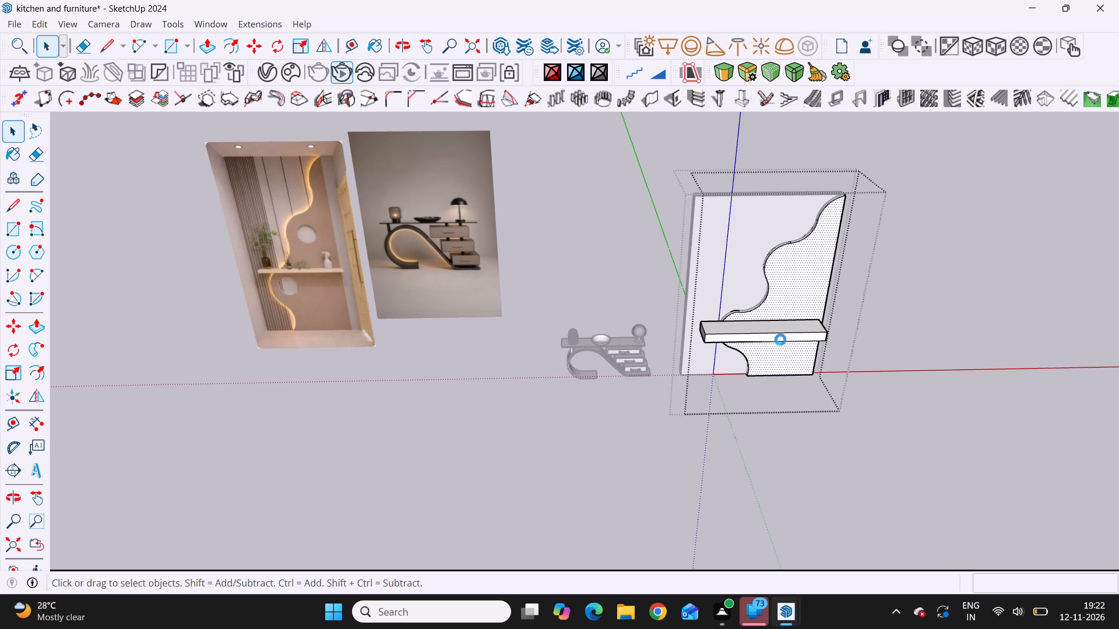
pyautogui.scroll(-9, 623, 246)
pyautogui.scroll(-3, 759, 269)
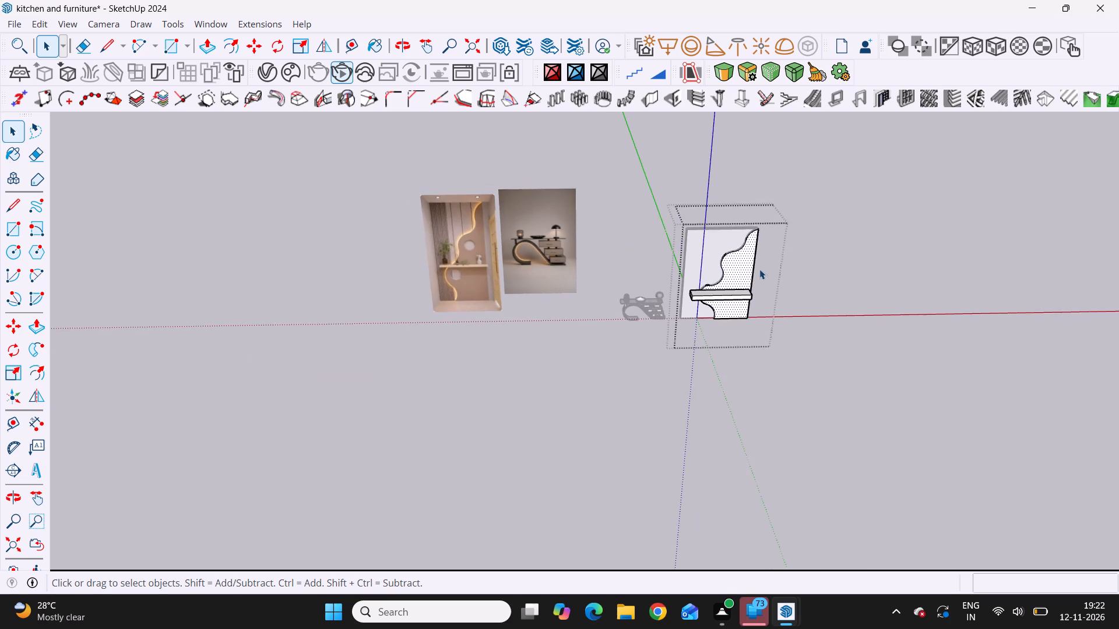
# Examine the wall panel's layered edges and shelf from raised and frontal angles, comparing the overall composition with the reference image.
pyautogui.moveTo(751, 278); pyautogui.dragTo(673, 156, button='middle')
pyautogui.scroll(3, 743, 312)
pyautogui.moveTo(720, 239); pyautogui.dragTo(763, 358, button='middle')
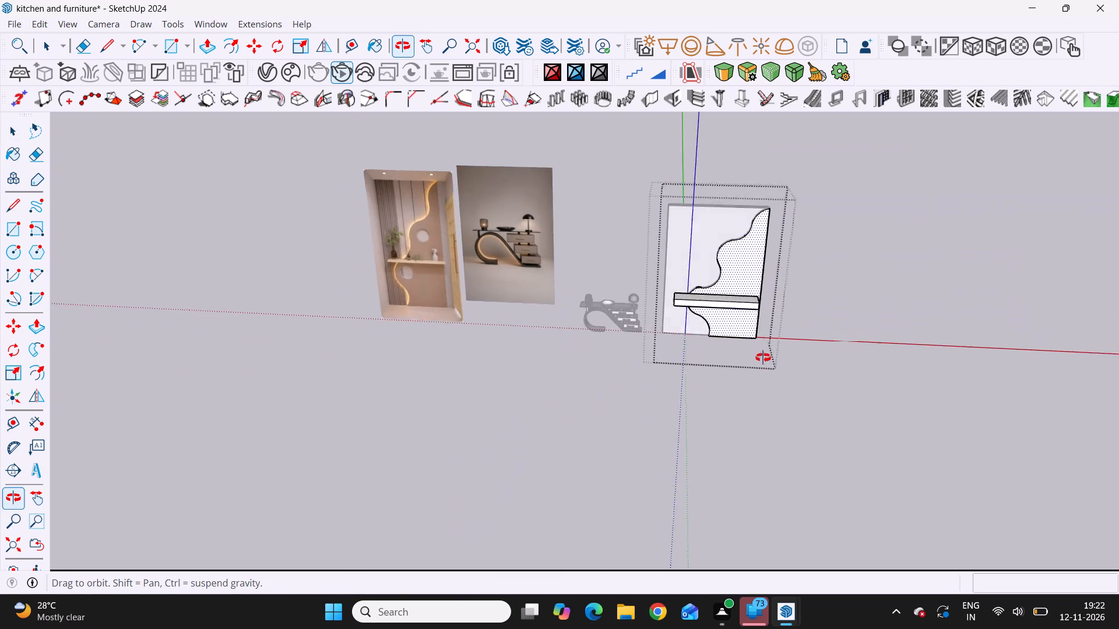
pyautogui.moveTo(763, 358); pyautogui.dragTo(764, 365, button='middle')
pyautogui.scroll(1, 764, 365)
pyautogui.scroll(3, 698, 249)
pyautogui.scroll(-9, 698, 249)
pyautogui.moveTo(710, 252); pyautogui.dragTo(687, 235, button='middle')
pyautogui.scroll(5, 687, 235)
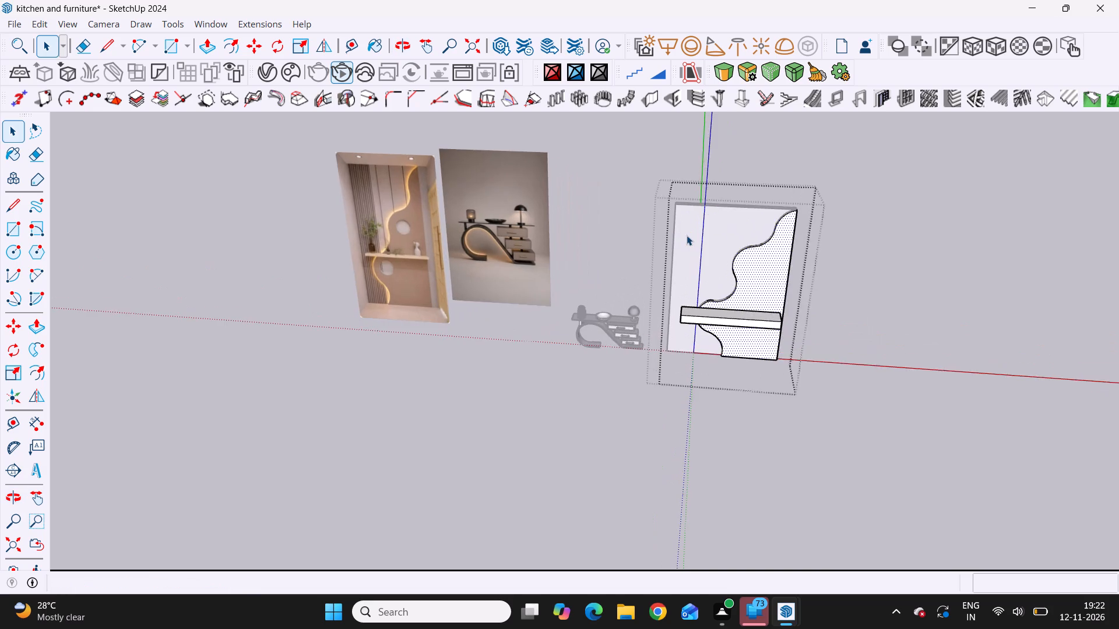
pyautogui.scroll(-4, 687, 235)
pyautogui.scroll(5, 712, 220)
pyautogui.scroll(-5, 712, 220)
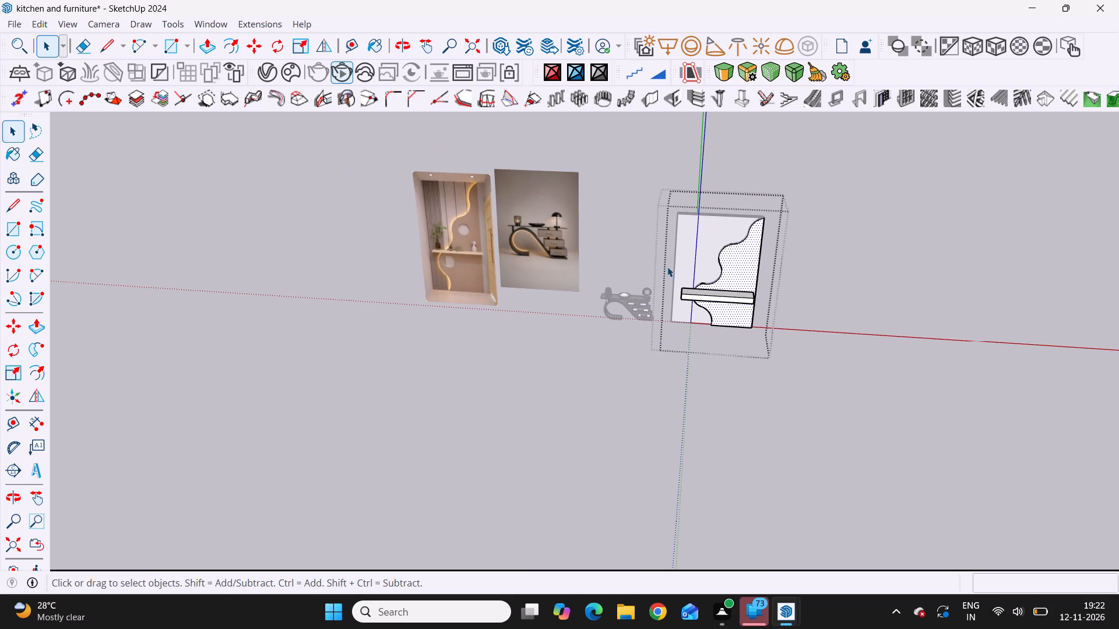
pyautogui.scroll(-7, 646, 282)
pyautogui.moveTo(589, 261); pyautogui.dragTo(604, 197, button='middle')
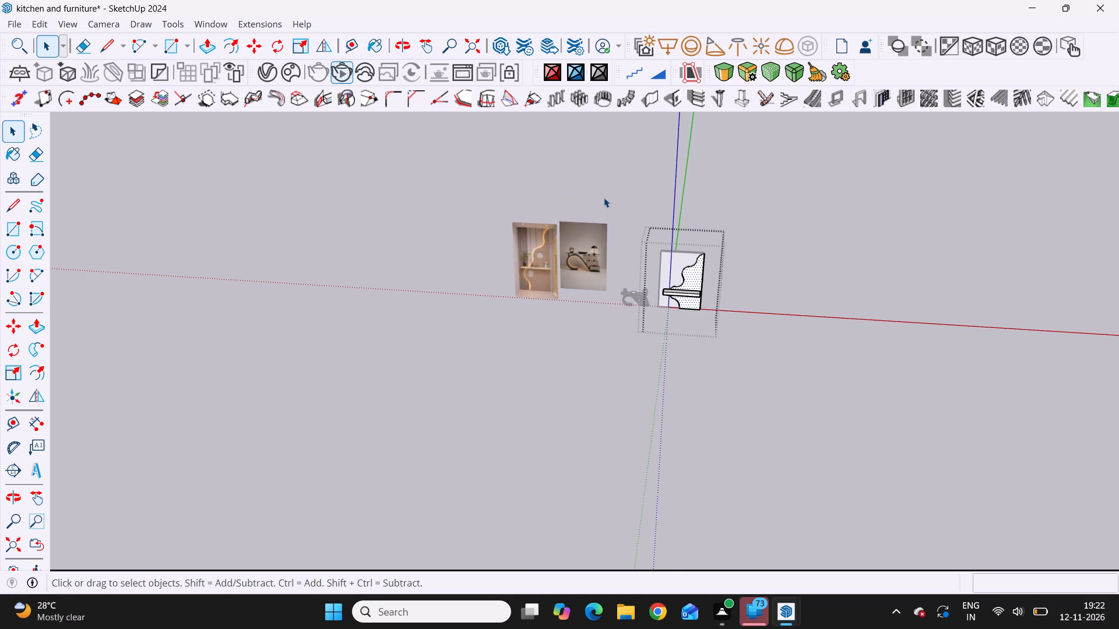
pyautogui.moveTo(604, 197); pyautogui.dragTo(611, 199, button='middle')
pyautogui.scroll(5, 682, 279)
pyautogui.moveTo(674, 278); pyautogui.dragTo(756, 256, button='middle')
pyautogui.scroll(1, 748, 263)
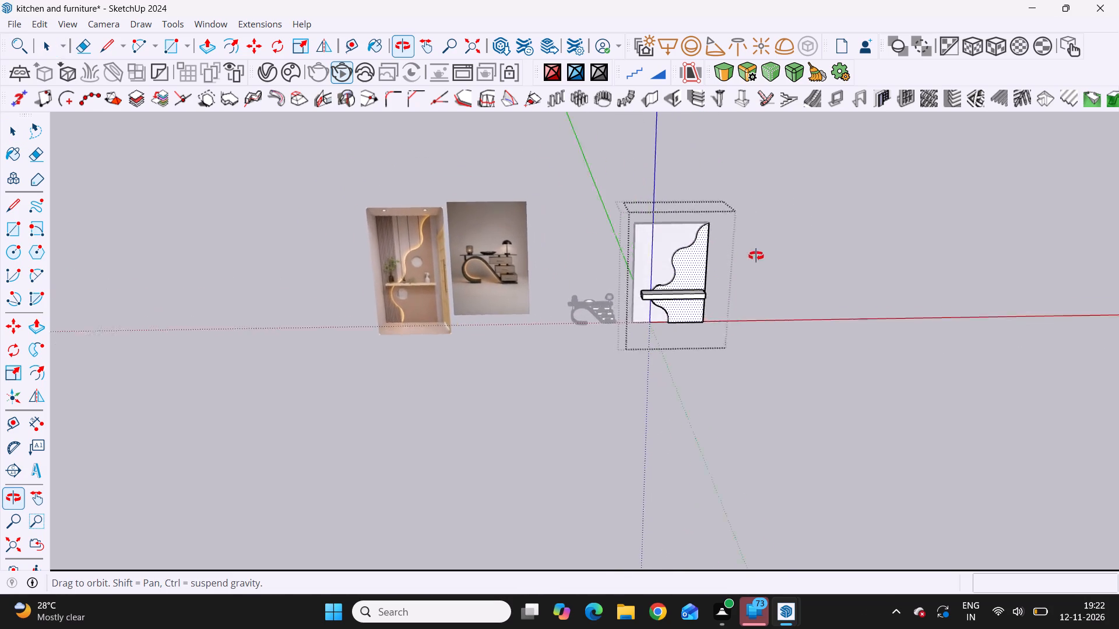
pyautogui.moveTo(756, 256); pyautogui.dragTo(737, 336, button='middle')
pyautogui.scroll(4, 636, 209)
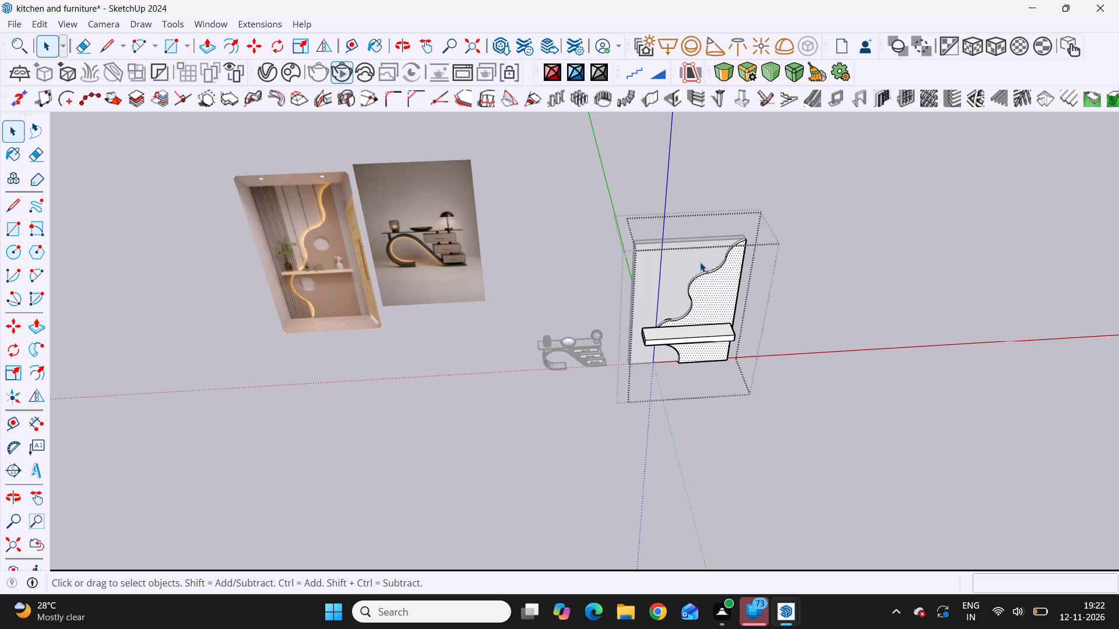
pyautogui.scroll(-8, 703, 273)
pyautogui.moveTo(665, 287); pyautogui.dragTo(599, 142, button='middle')
pyautogui.scroll(5, 607, 223)
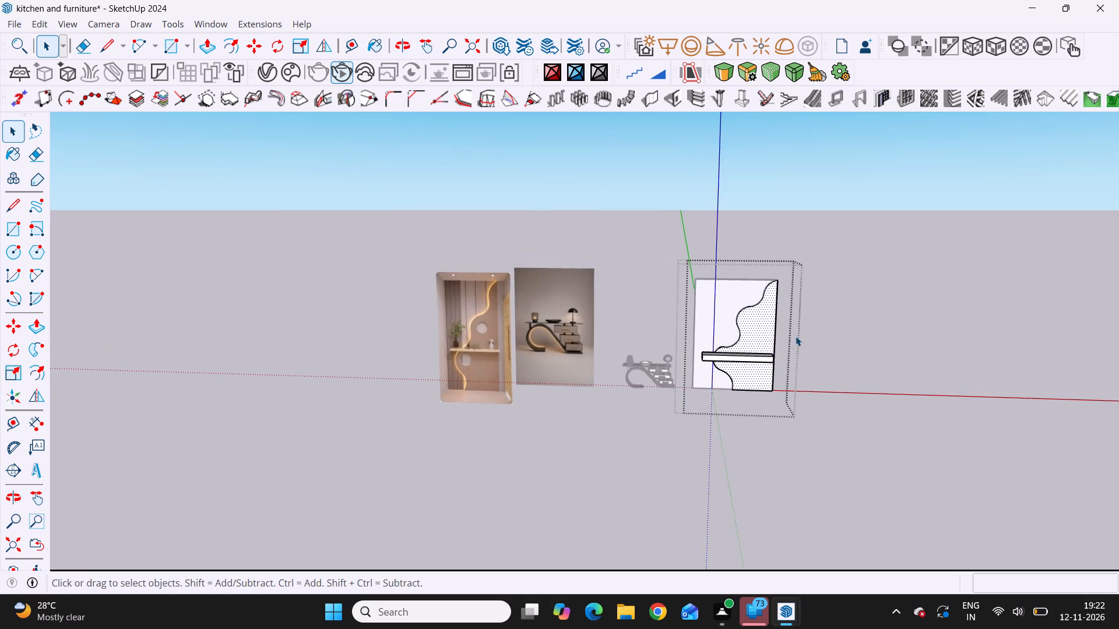
pyautogui.scroll(1, 796, 336)
pyautogui.scroll(-7, 537, 268)
pyautogui.scroll(5, 649, 330)
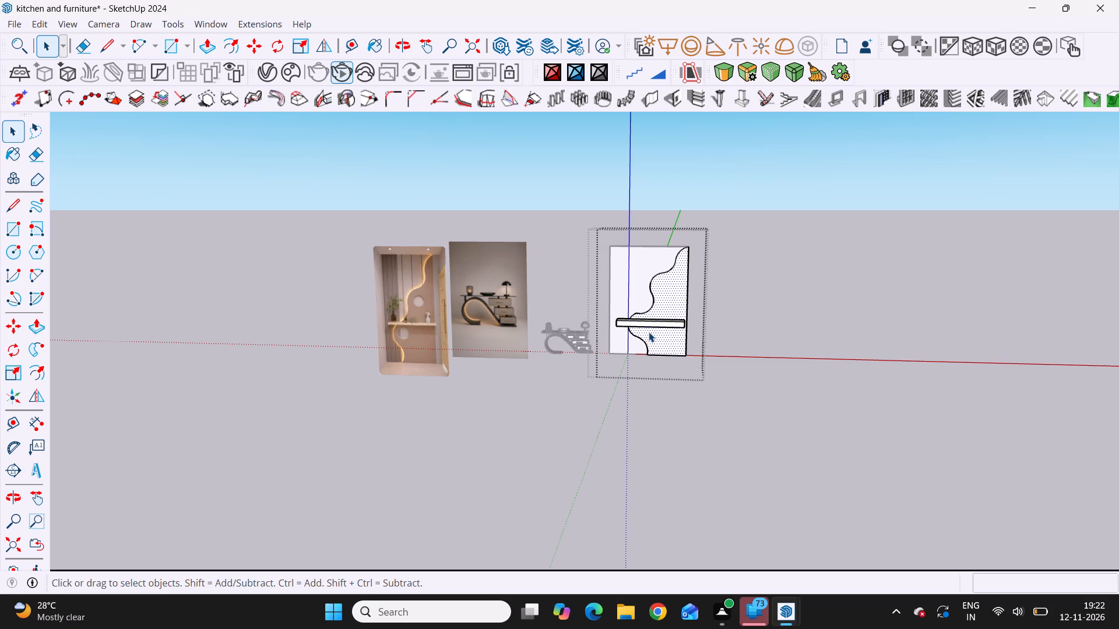
pyautogui.scroll(11, 641, 286)
pyautogui.scroll(-2, 656, 297)
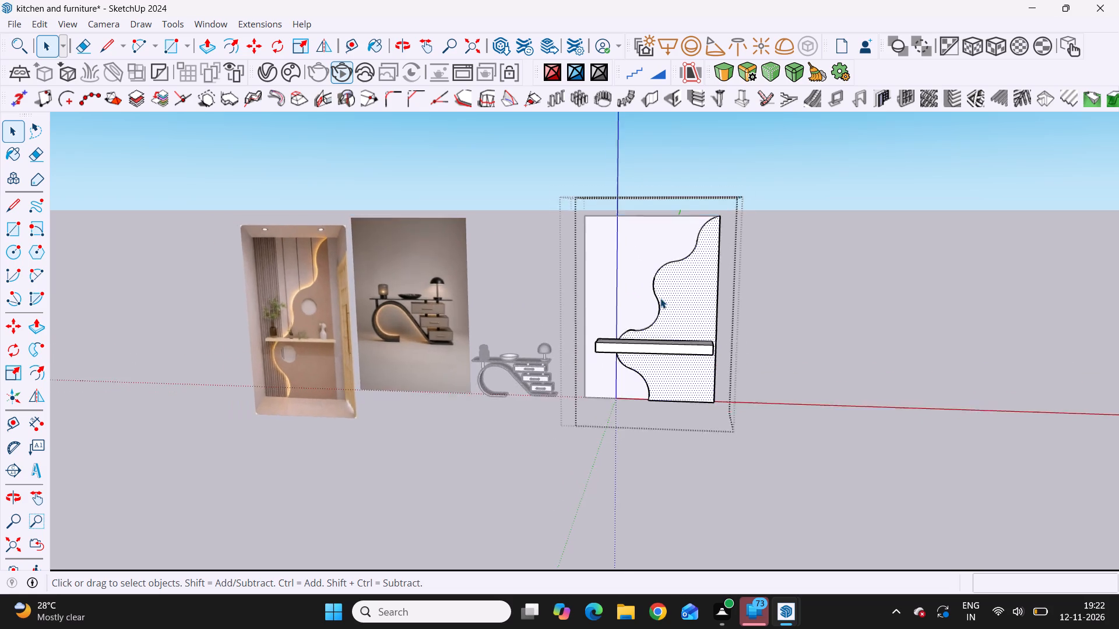
pyautogui.scroll(-10, 660, 298)
# Examine the shelf's depth and the wavy layer's thickness from oblique and raised angles beside the reference image.
pyautogui.moveTo(696, 245); pyautogui.dragTo(490, 287, button='middle')
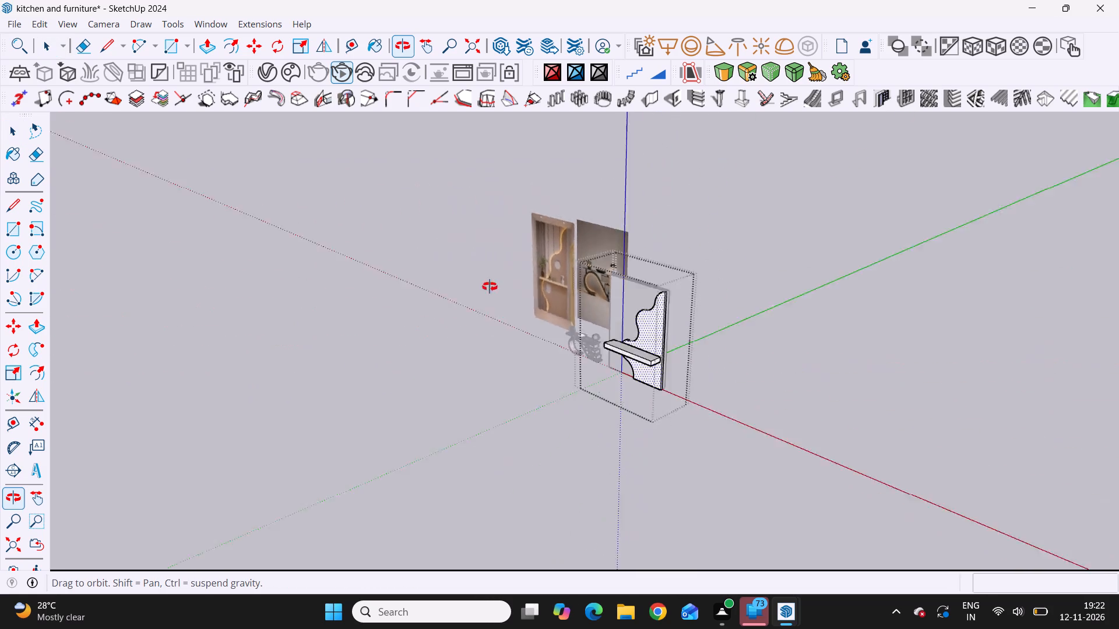
pyautogui.moveTo(490, 287); pyautogui.dragTo(713, 429, button='middle')
pyautogui.scroll(5, 708, 289)
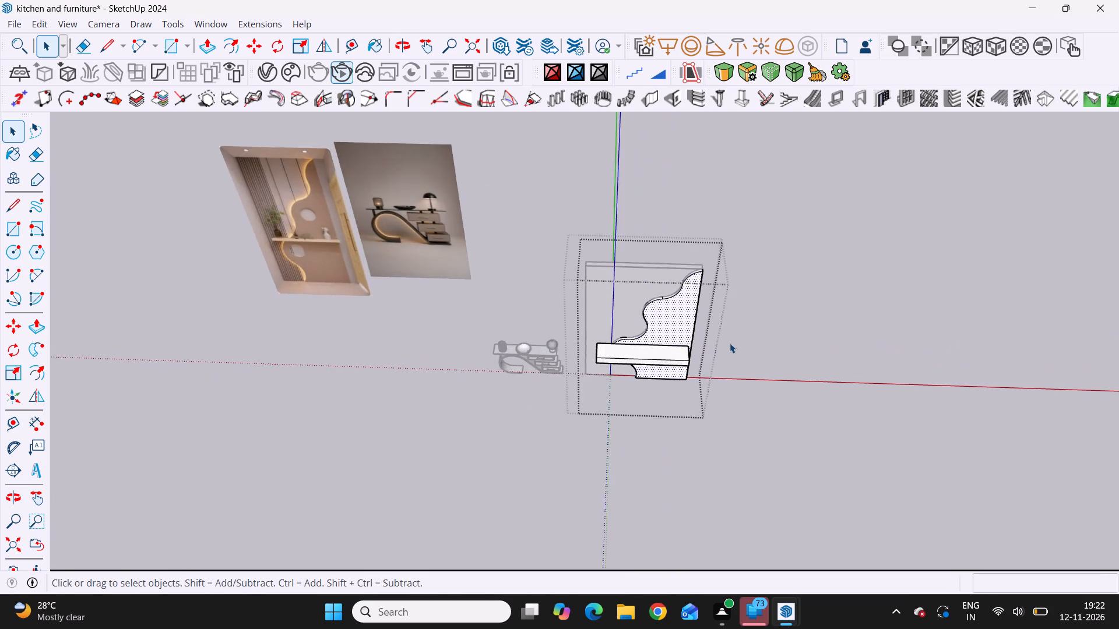
pyautogui.scroll(1, 730, 343)
pyautogui.scroll(-9, 695, 282)
pyautogui.scroll(9, 685, 310)
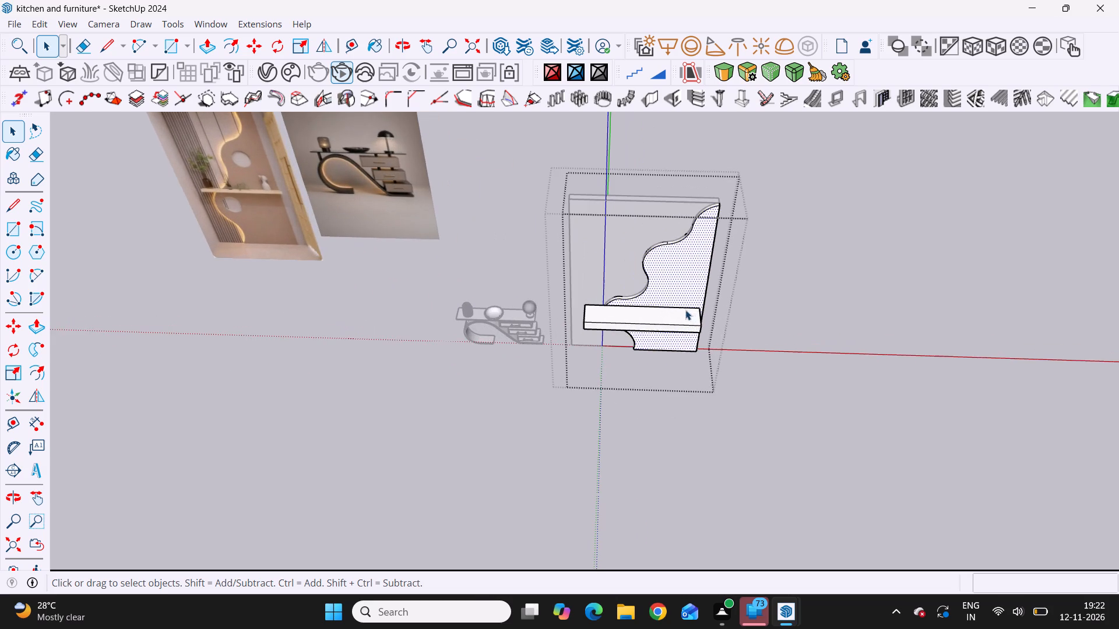
pyautogui.scroll(3, 648, 288)
pyautogui.scroll(-9, 648, 288)
pyautogui.moveTo(648, 288); pyautogui.dragTo(695, 272, button='middle')
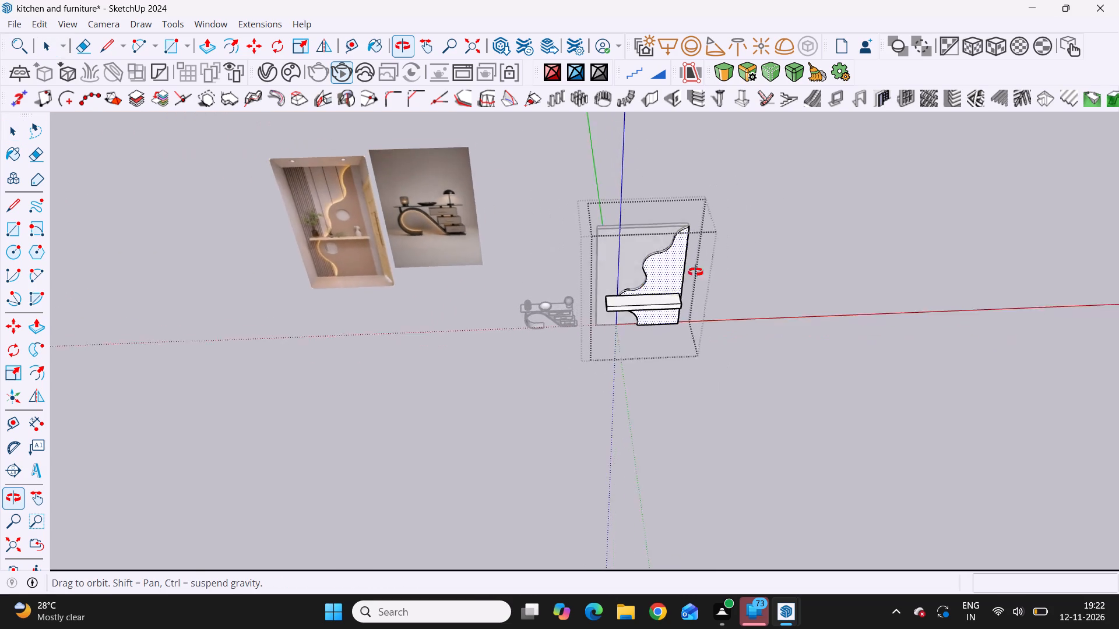
pyautogui.moveTo(695, 272); pyautogui.dragTo(692, 274, button='middle')
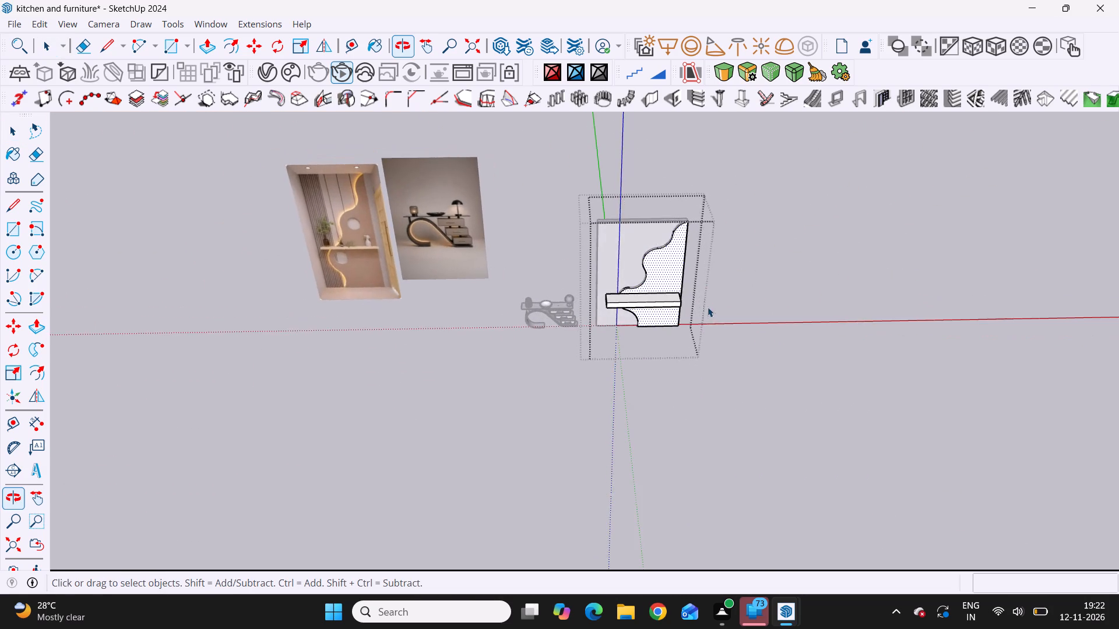
pyautogui.scroll(5, 601, 271)
pyautogui.scroll(5, 685, 283)
pyautogui.scroll(-9, 634, 249)
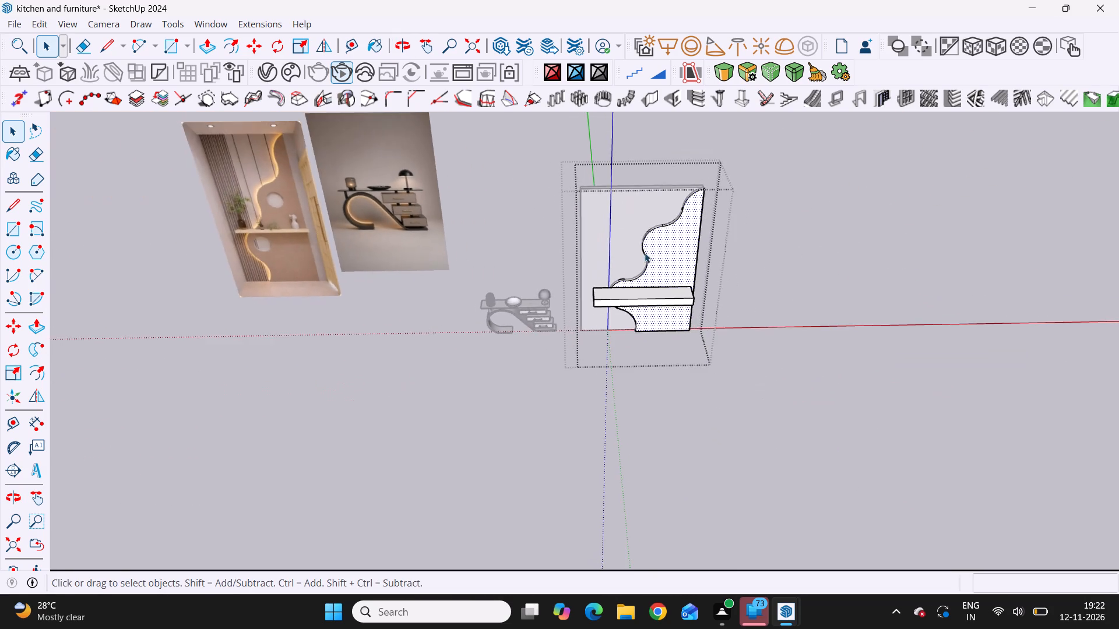
pyautogui.scroll(-7, 647, 253)
pyautogui.scroll(10, 667, 248)
pyautogui.scroll(-5, 606, 265)
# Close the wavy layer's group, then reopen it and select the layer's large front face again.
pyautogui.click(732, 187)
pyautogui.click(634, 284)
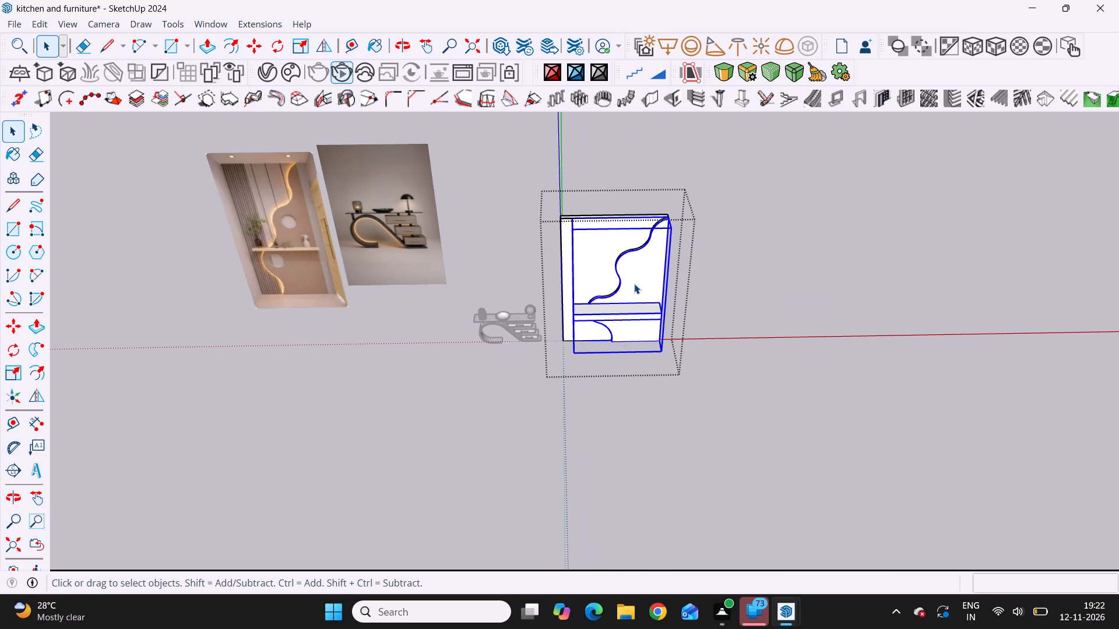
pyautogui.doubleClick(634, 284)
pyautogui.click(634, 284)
# Examine the reselected wavy front face, its curved edge and the shelf from above and from the front at several distances.
pyautogui.scroll(4, 634, 284)
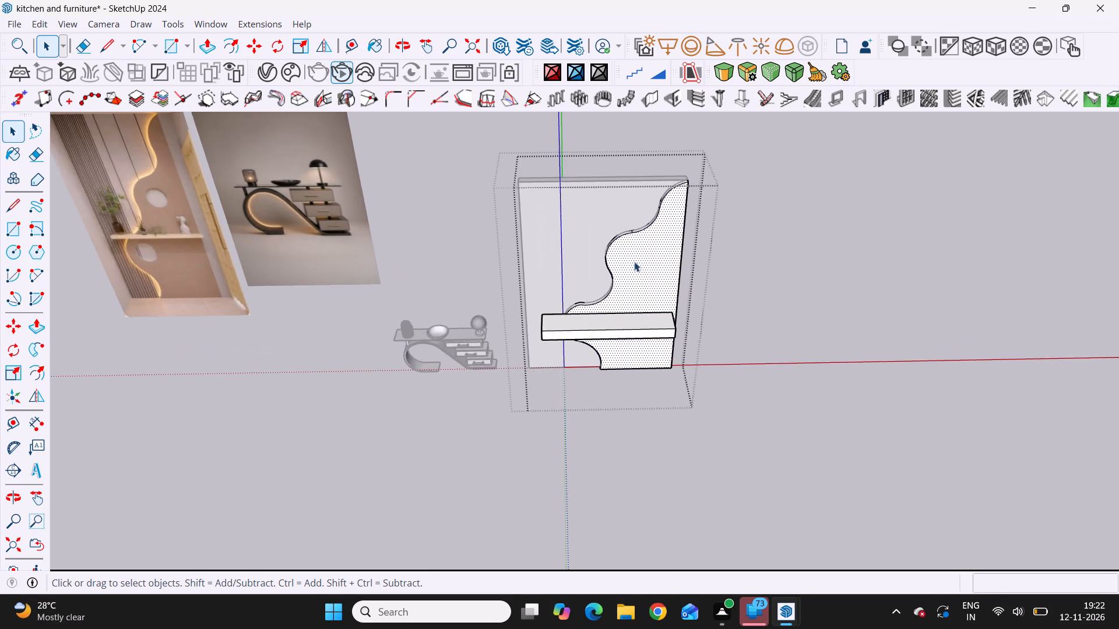
pyautogui.moveTo(650, 258); pyautogui.dragTo(642, 287, button='middle')
pyautogui.scroll(2, 642, 287)
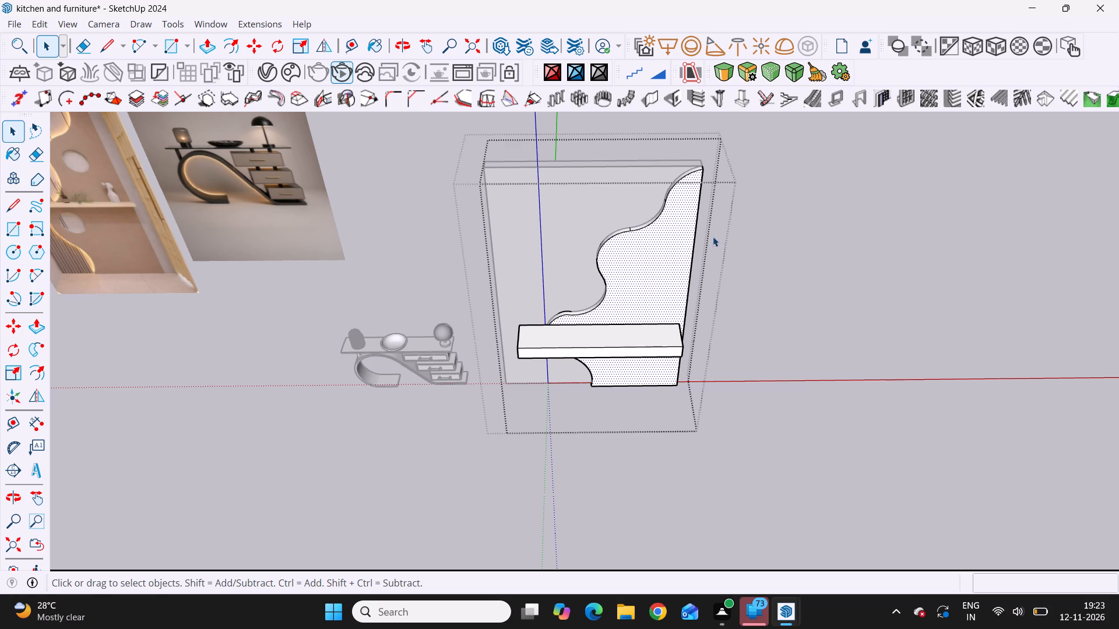
pyautogui.scroll(-9, 709, 244)
pyautogui.moveTo(672, 259); pyautogui.dragTo(792, 318, button='middle')
pyautogui.scroll(7, 687, 253)
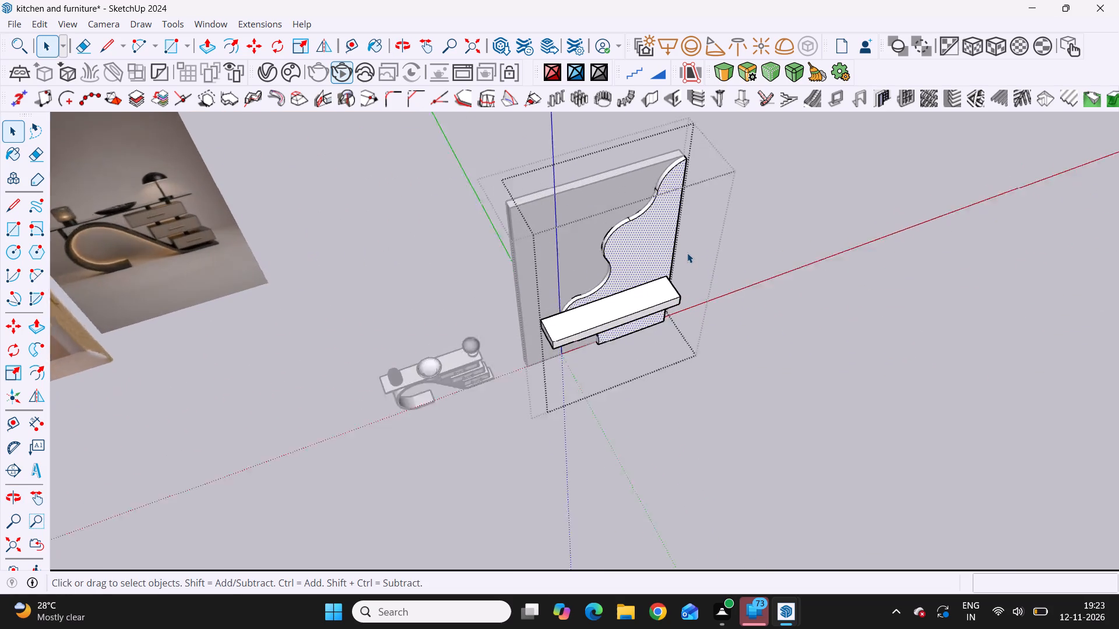
pyautogui.scroll(2, 687, 253)
pyautogui.scroll(-9, 687, 253)
pyautogui.moveTo(714, 273); pyautogui.dragTo(594, 164, button='middle')
pyautogui.scroll(1, 594, 164)
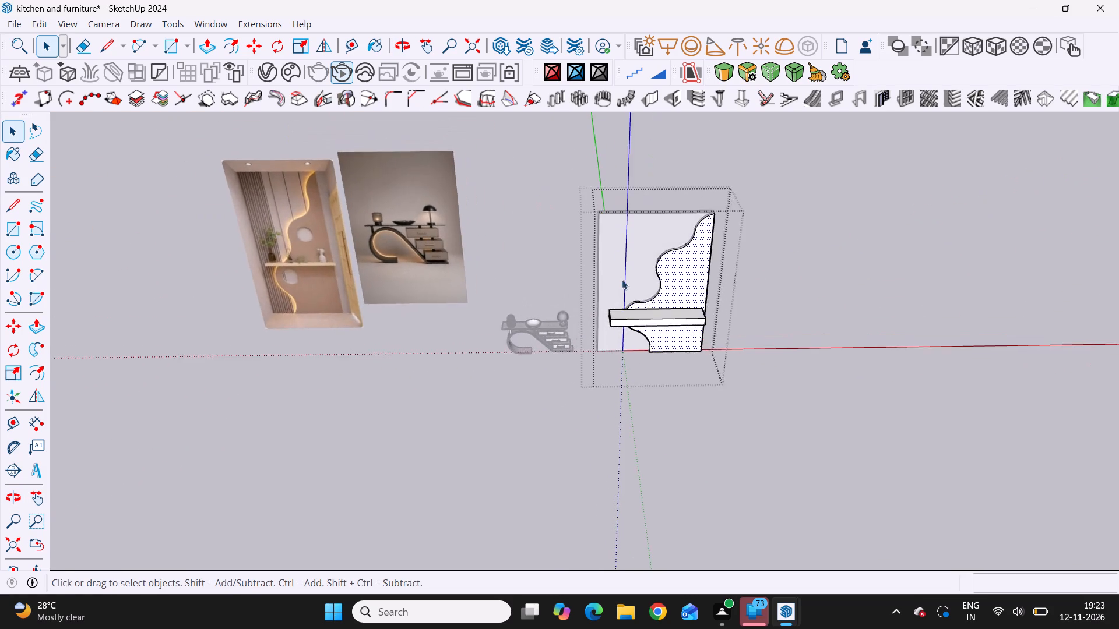
pyautogui.scroll(5, 628, 282)
pyautogui.scroll(-8, 625, 237)
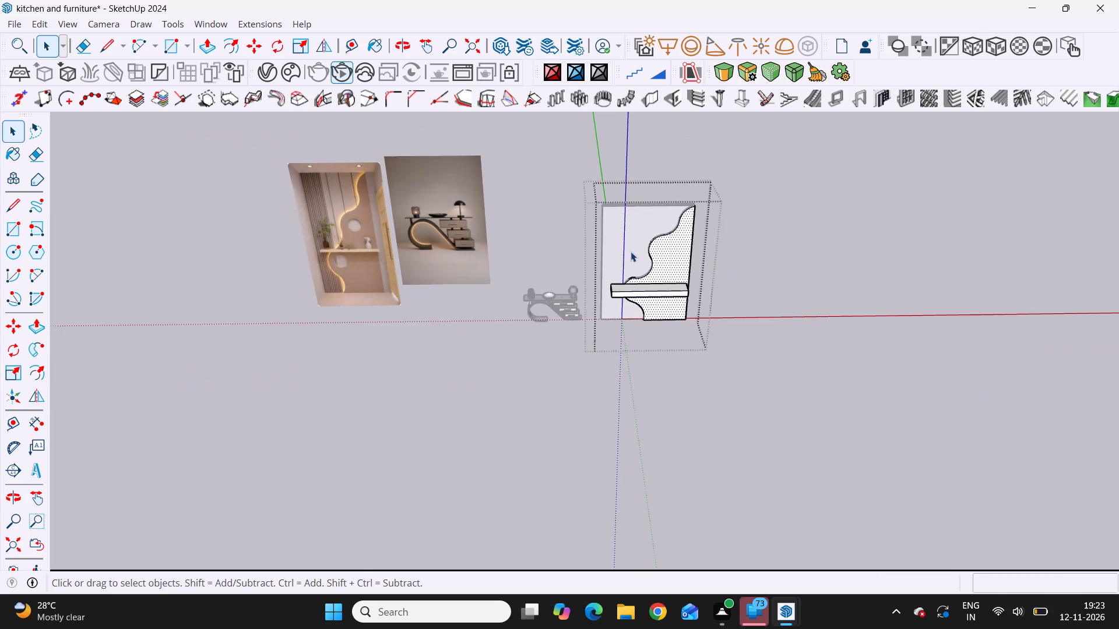
pyautogui.scroll(6, 647, 274)
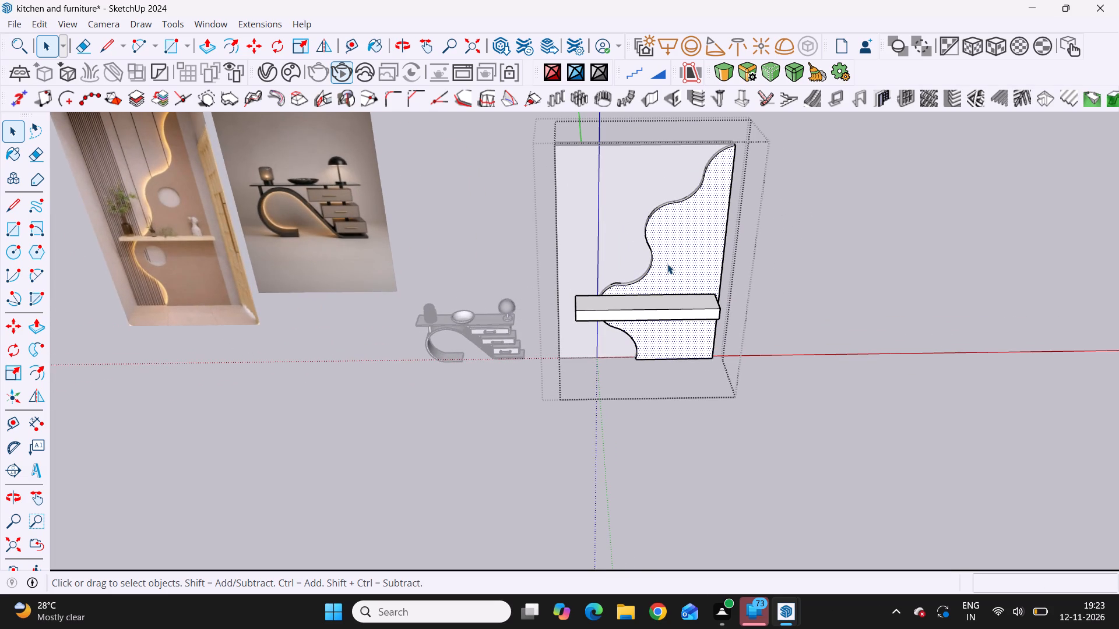
pyautogui.scroll(-4, 667, 264)
pyautogui.scroll(3, 667, 264)
pyautogui.scroll(-4, 687, 195)
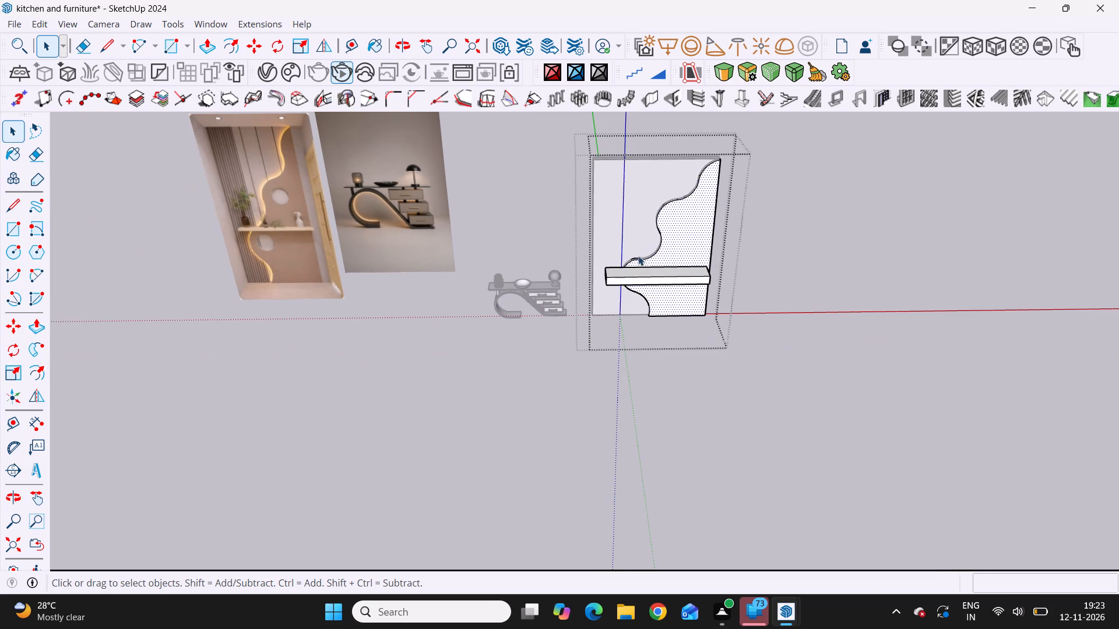
pyautogui.scroll(3, 686, 188)
pyautogui.scroll(5, 634, 224)
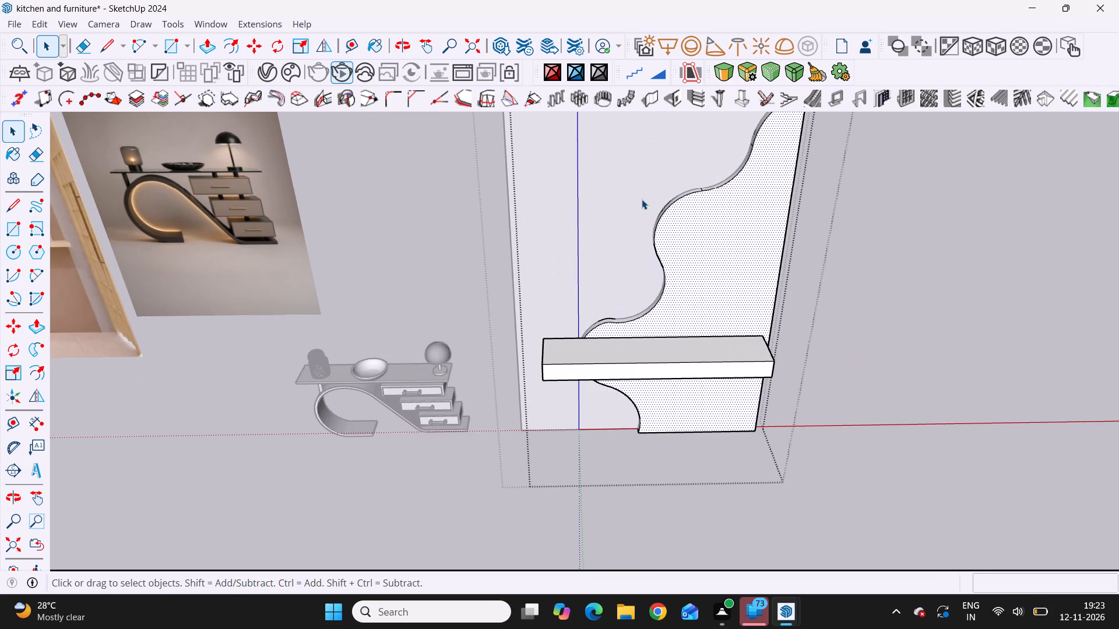
pyautogui.moveTo(643, 199); pyautogui.dragTo(638, 231, button='middle')
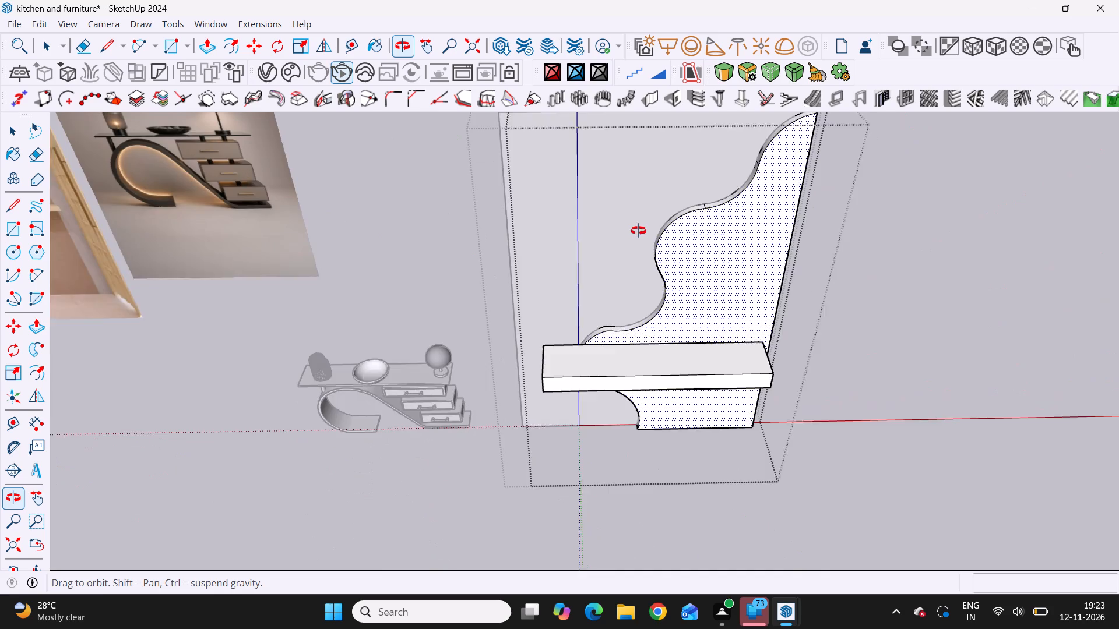
# Examine the shelf's projection and the wavy front layer from oblique, raised and frontal angles, alongside the reference images.
pyautogui.moveTo(638, 231); pyautogui.dragTo(646, 193, button='middle')
pyautogui.scroll(-9, 632, 227)
pyautogui.scroll(4, 299, 267)
pyautogui.scroll(-9, 338, 282)
pyautogui.moveTo(453, 296); pyautogui.dragTo(835, 269, button='middle')
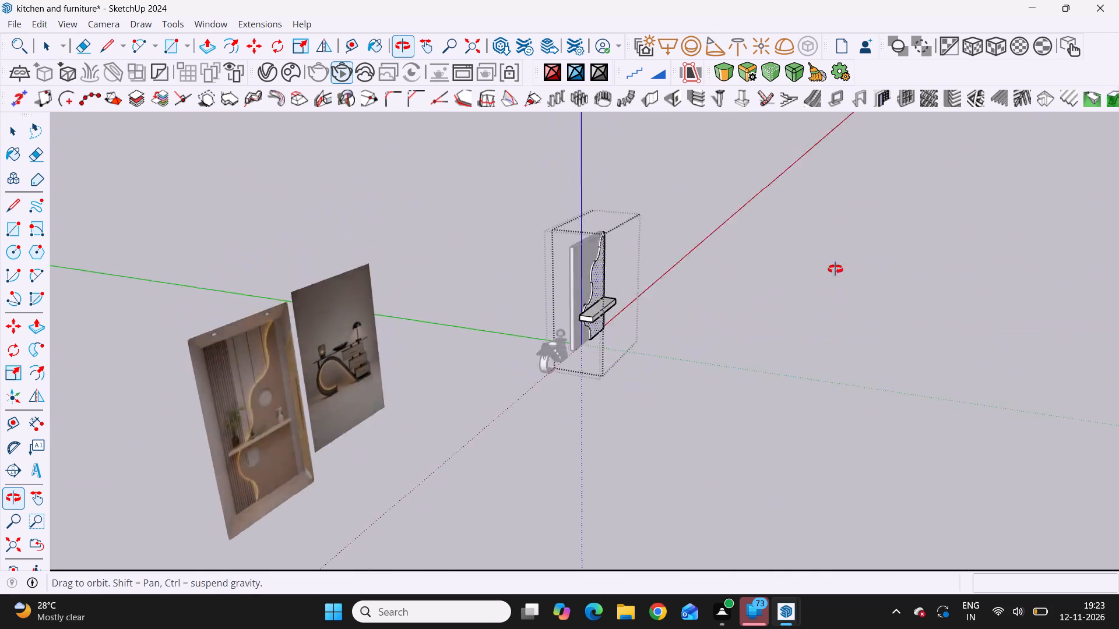
pyautogui.moveTo(835, 269); pyautogui.dragTo(643, 273, button='middle')
pyautogui.scroll(5, 529, 347)
pyautogui.scroll(-1, 594, 321)
pyautogui.scroll(4, 596, 321)
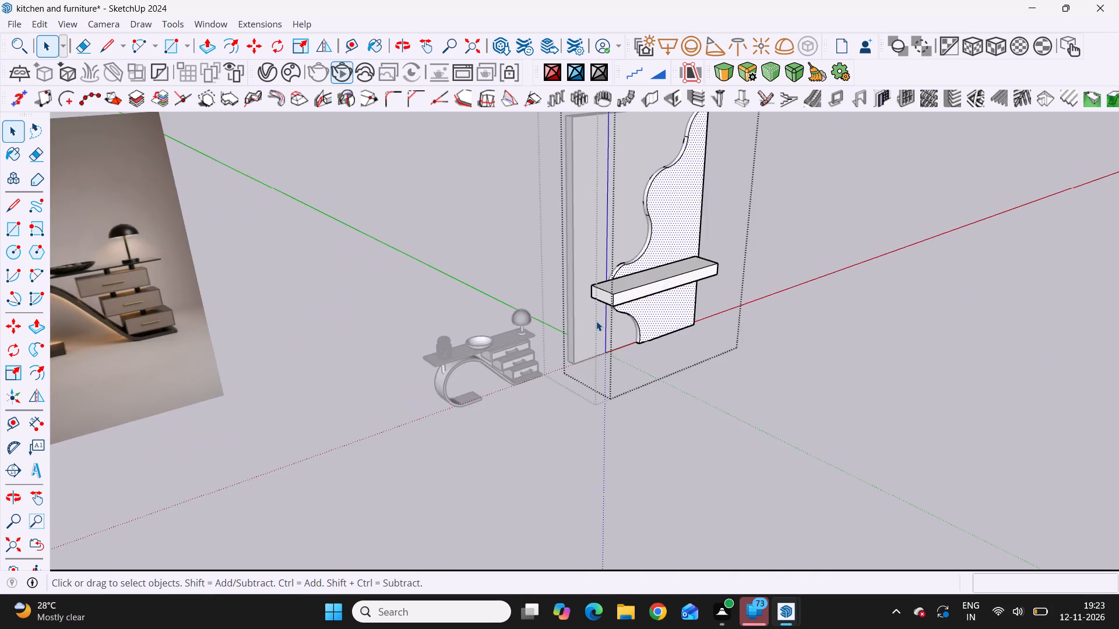
pyautogui.scroll(5, 596, 321)
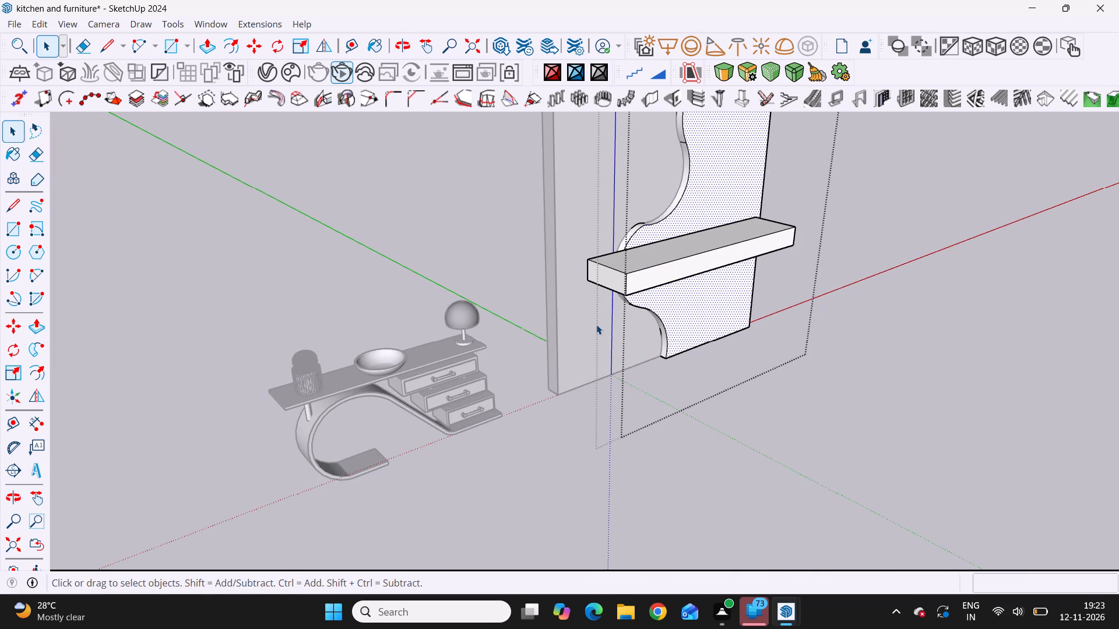
pyautogui.scroll(2, 639, 321)
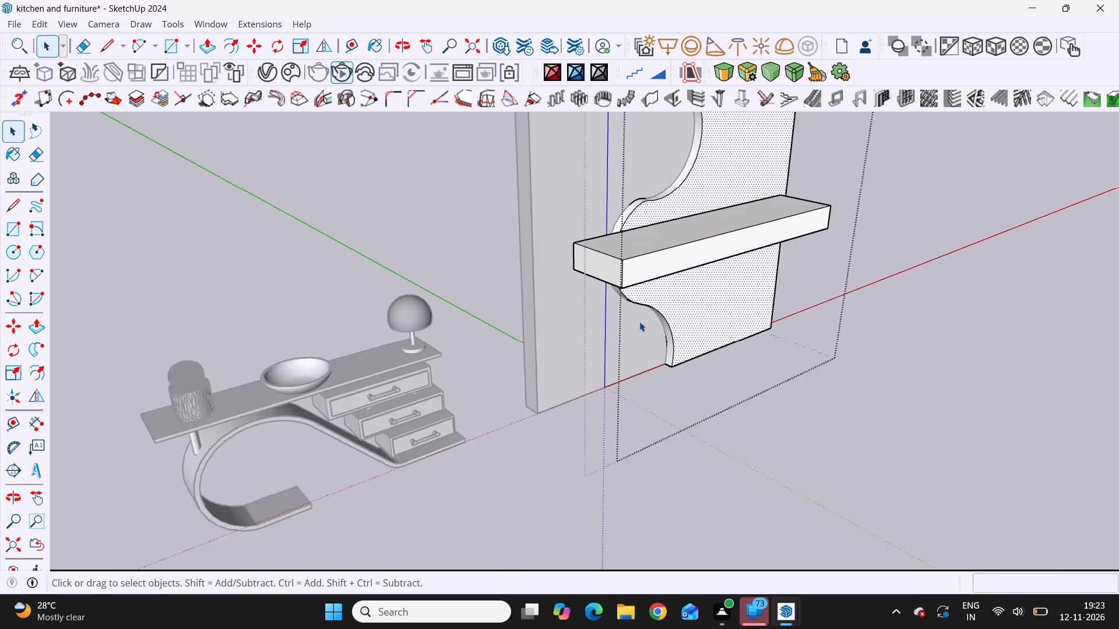
pyautogui.scroll(1, 639, 321)
pyautogui.scroll(-15, 624, 246)
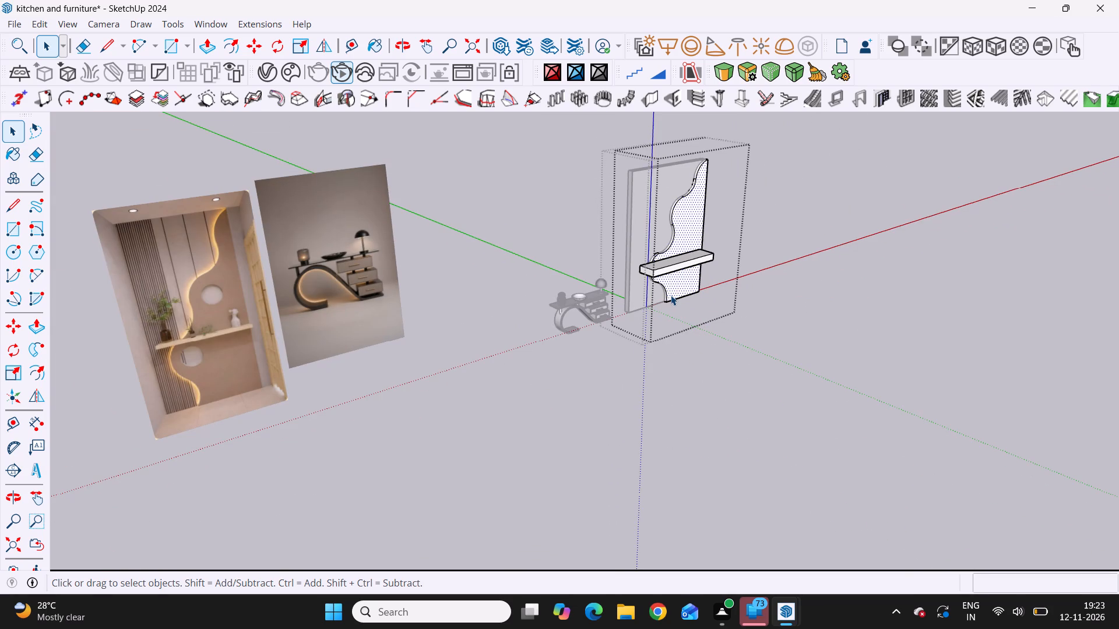
pyautogui.scroll(-1, 845, 241)
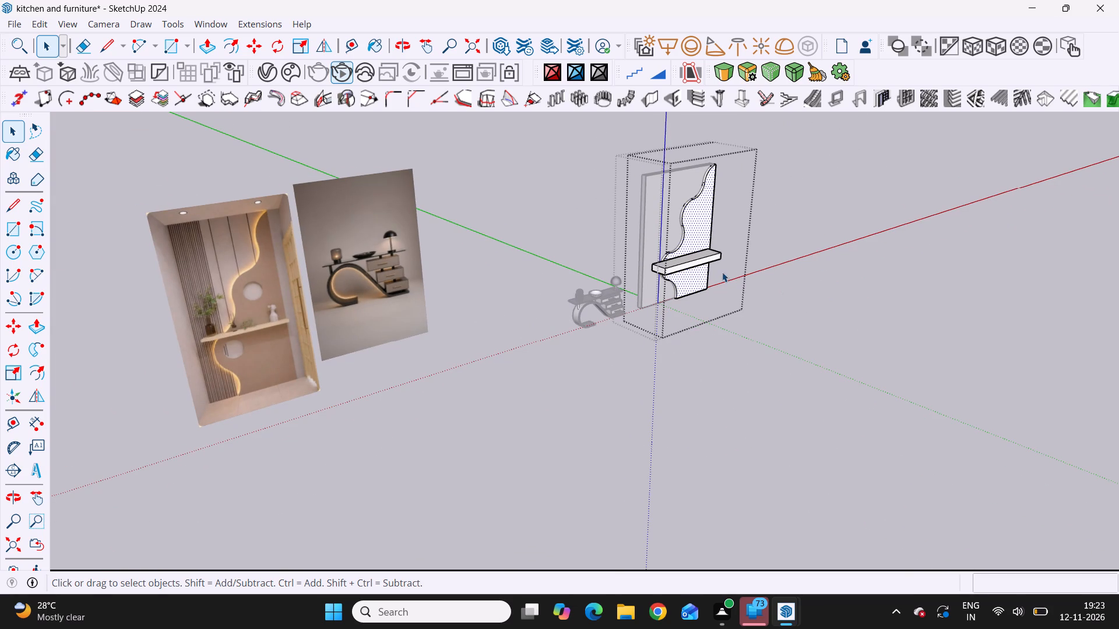
pyautogui.scroll(3, 699, 270)
pyautogui.scroll(1, 583, 277)
pyautogui.scroll(-1, 583, 277)
pyautogui.scroll(5, 710, 243)
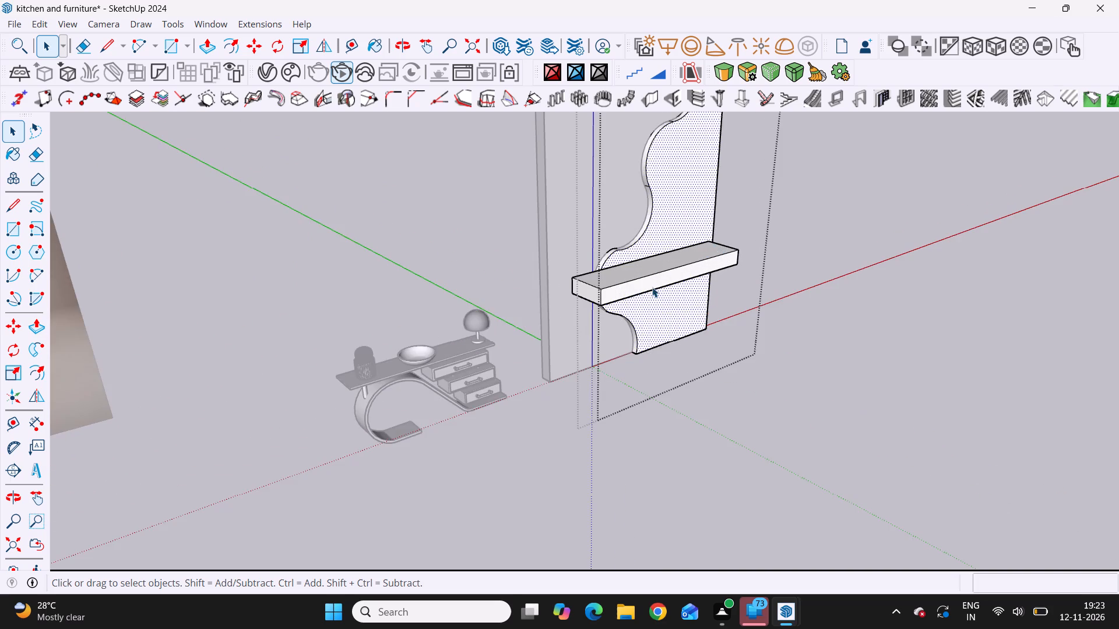
pyautogui.scroll(-8, 633, 309)
pyautogui.moveTo(685, 303); pyautogui.dragTo(482, 234, button='middle')
pyautogui.middleClick(482, 234)
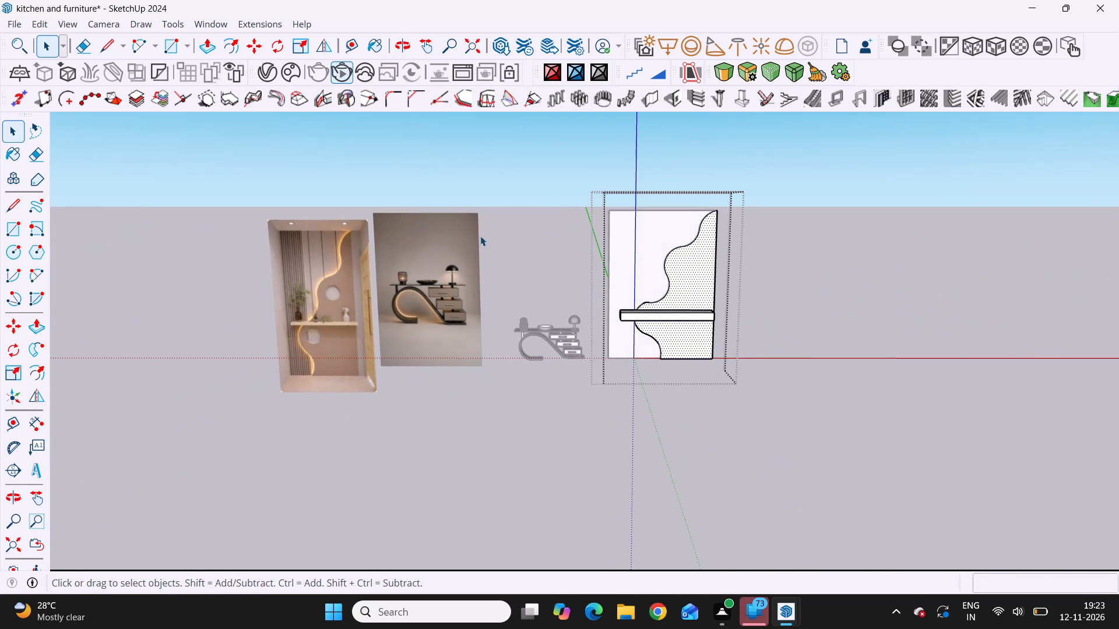
pyautogui.scroll(4, 612, 317)
pyautogui.moveTo(628, 315); pyautogui.dragTo(806, 444, button='middle')
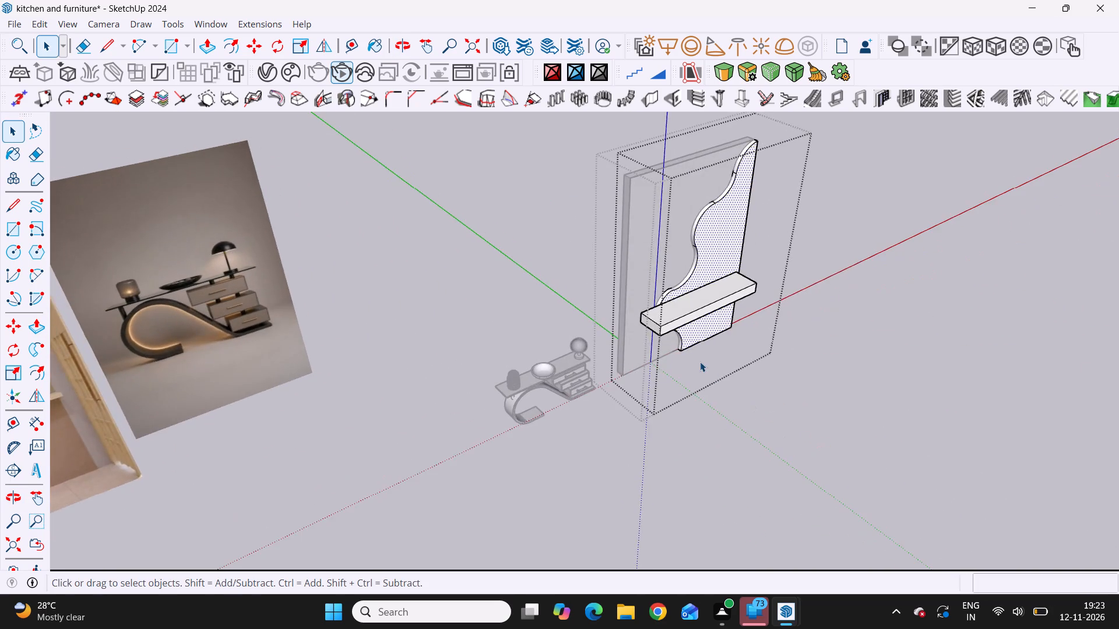
pyautogui.scroll(5, 700, 361)
pyautogui.scroll(4, 585, 279)
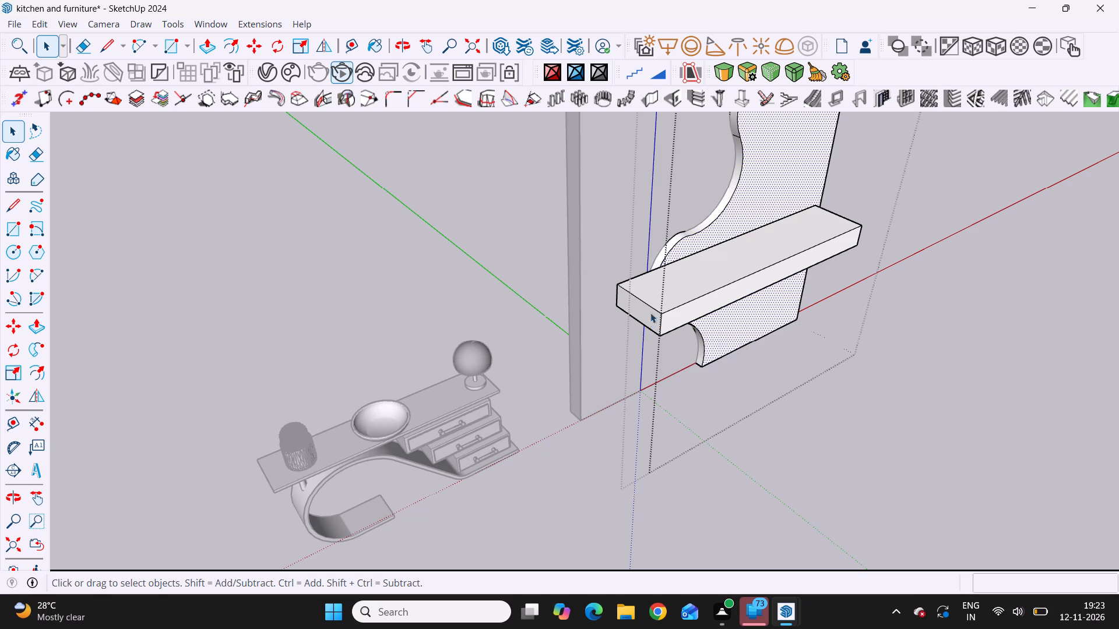
pyautogui.scroll(-20, 611, 316)
pyautogui.moveTo(656, 320); pyautogui.dragTo(539, 197, button='middle')
pyautogui.scroll(3, 762, 376)
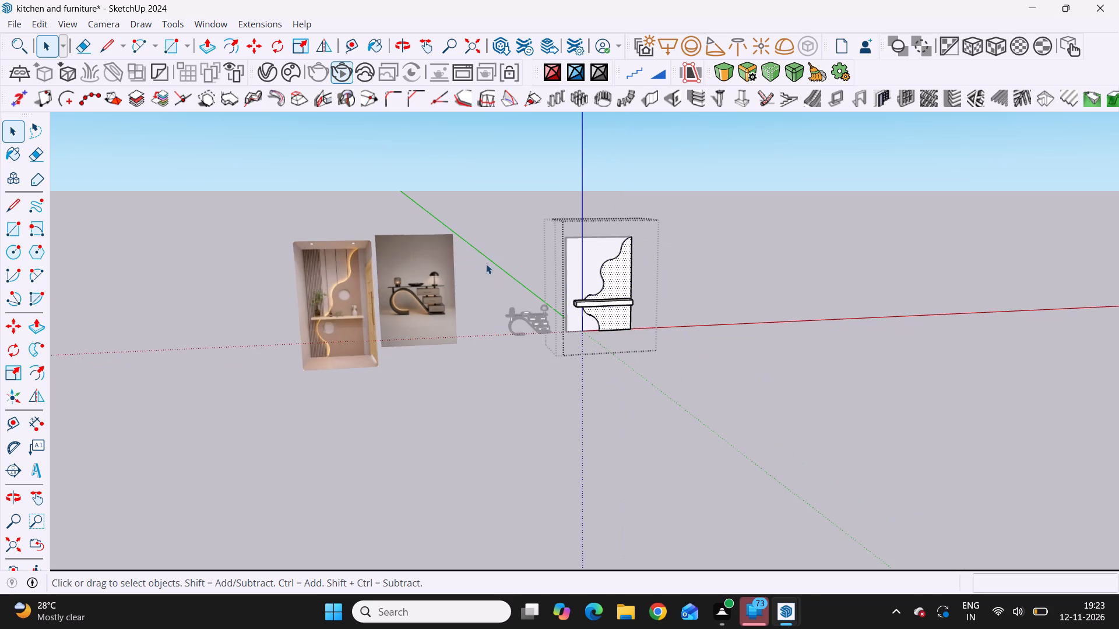
# Open the shelf's group for editing and select the small end face of the shelf.
pyautogui.scroll(10, 486, 264)
pyautogui.moveTo(597, 312); pyautogui.dragTo(722, 356, button='middle')
pyautogui.scroll(6, 685, 333)
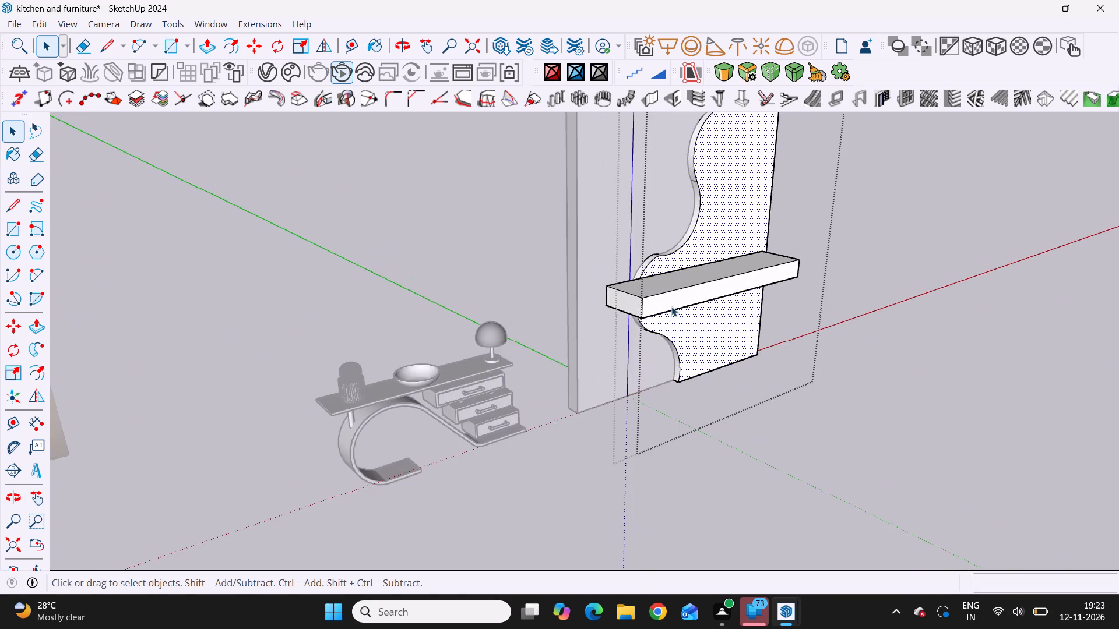
pyautogui.scroll(1, 695, 282)
pyautogui.moveTo(706, 284); pyautogui.dragTo(722, 356, button='middle')
pyautogui.scroll(4, 583, 291)
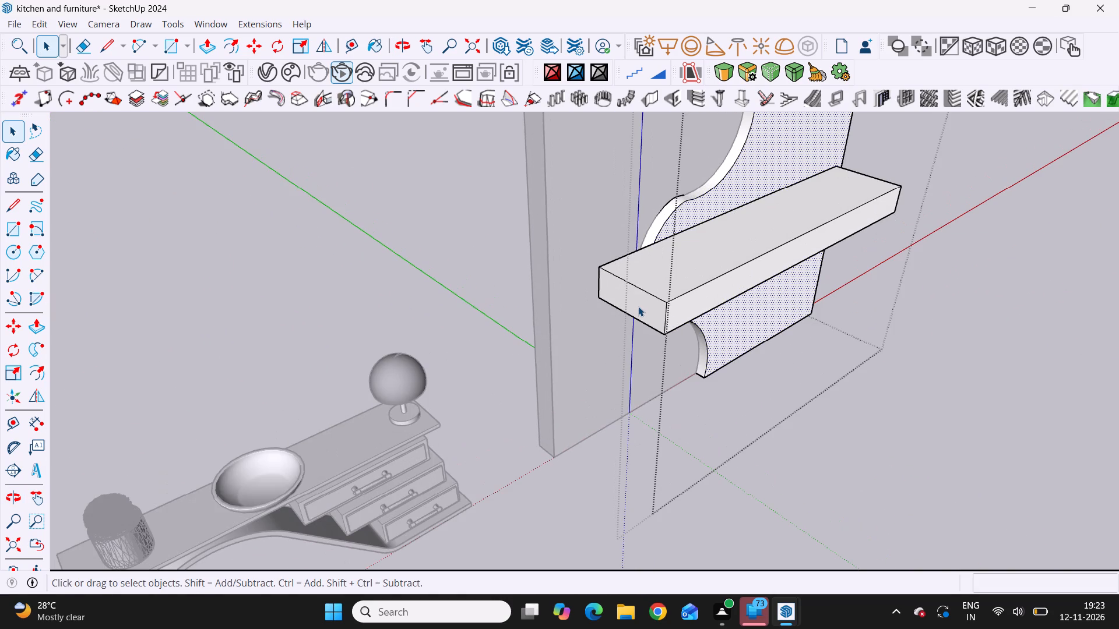
pyautogui.doubleClick(638, 306)
pyautogui.click(638, 306)
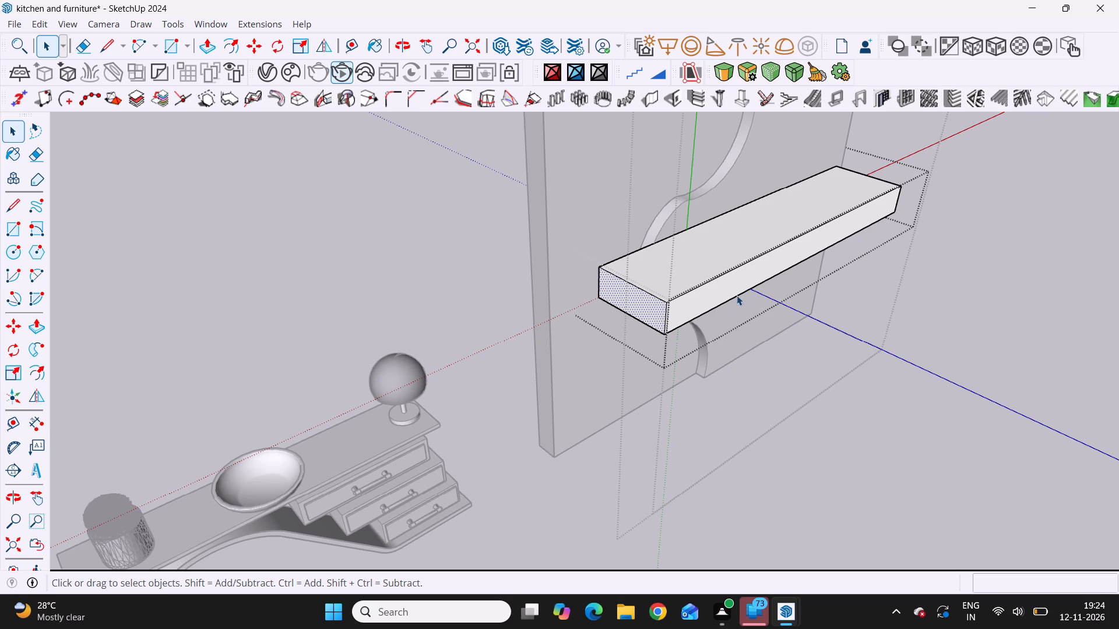
# Examine the shelf in the wall panel reference image and compare its proportions with the modelled shelf.
pyautogui.scroll(-15, 730, 296)
pyautogui.moveTo(826, 342); pyautogui.dragTo(685, 204, button='middle')
pyautogui.scroll(5, 207, 340)
pyautogui.scroll(-1, 207, 334)
pyautogui.scroll(4, 226, 327)
pyautogui.scroll(3, 245, 434)
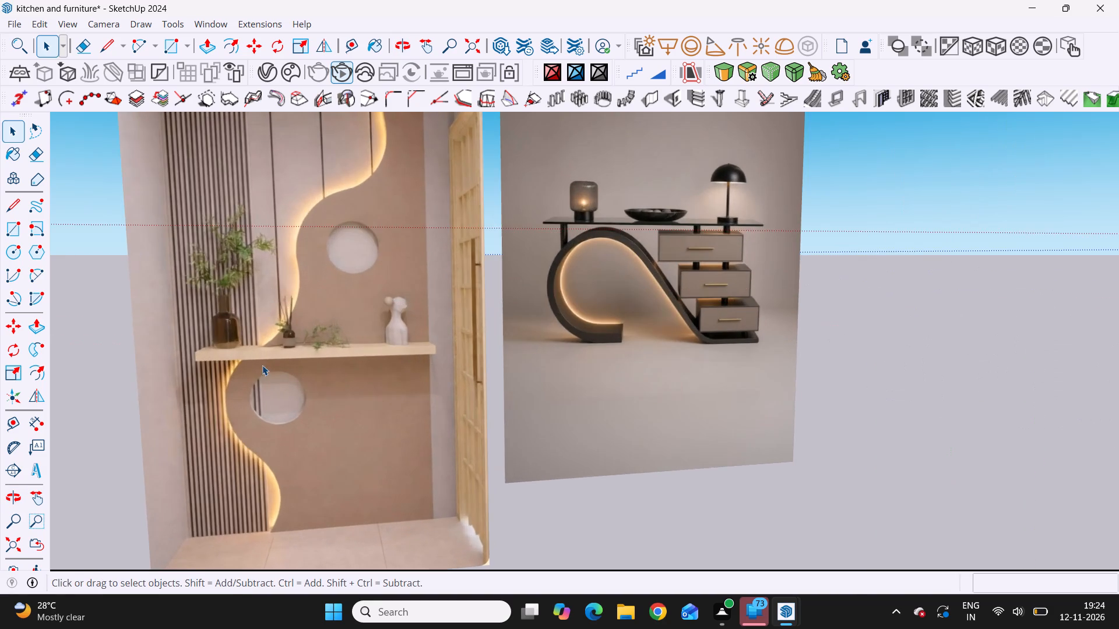
pyautogui.moveTo(279, 367); pyautogui.dragTo(295, 330, button='middle')
pyautogui.scroll(-4, 283, 444)
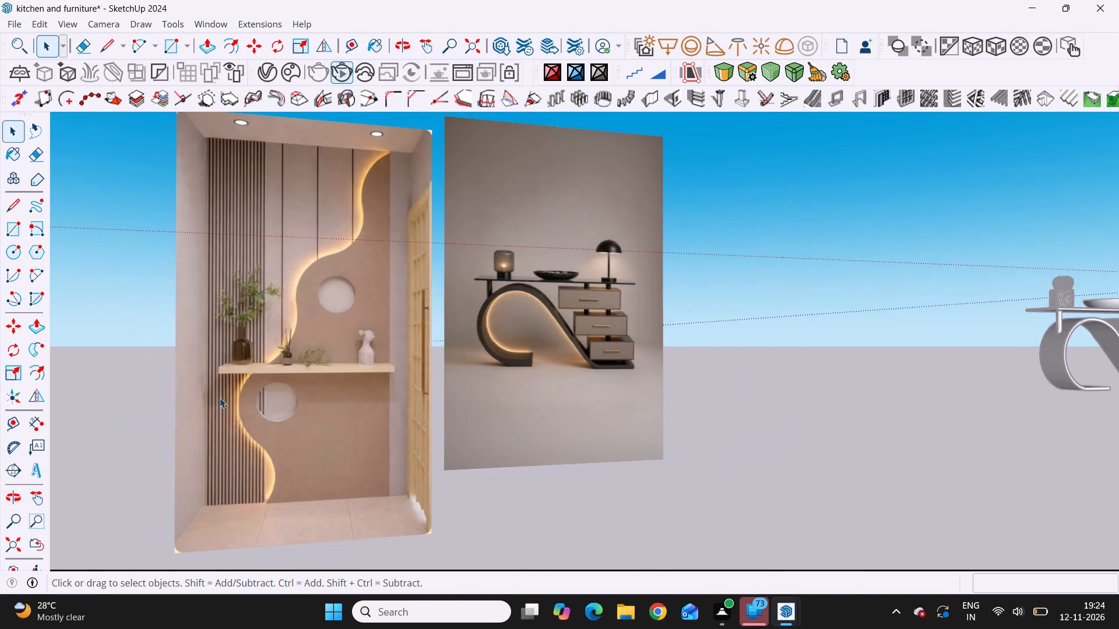
pyautogui.scroll(8, 220, 398)
pyautogui.moveTo(264, 402); pyautogui.dragTo(516, 459, button='middle')
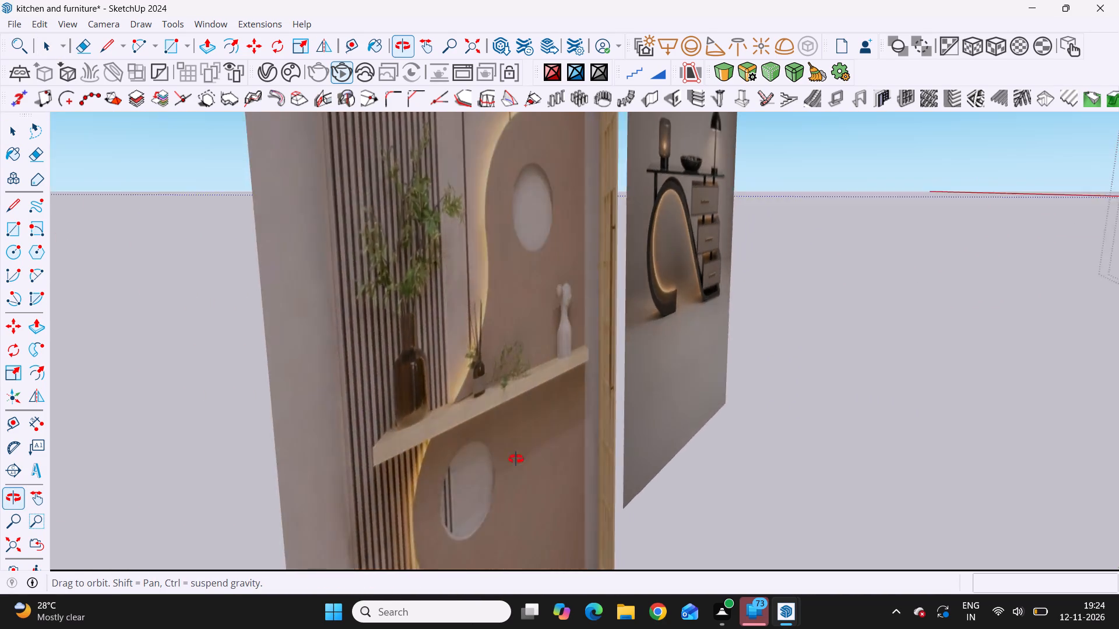
pyautogui.moveTo(516, 459); pyautogui.dragTo(403, 568, button='middle')
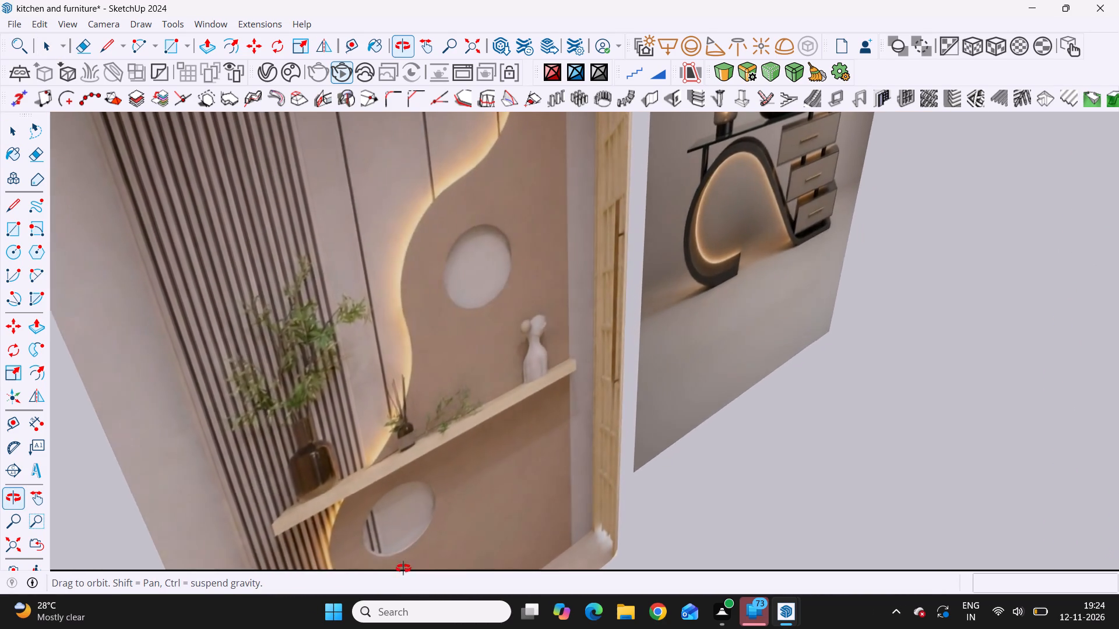
pyautogui.moveTo(403, 568); pyautogui.dragTo(213, 296, button='middle')
pyautogui.scroll(-4, 705, 380)
pyautogui.moveTo(703, 349); pyautogui.dragTo(698, 398, button='middle')
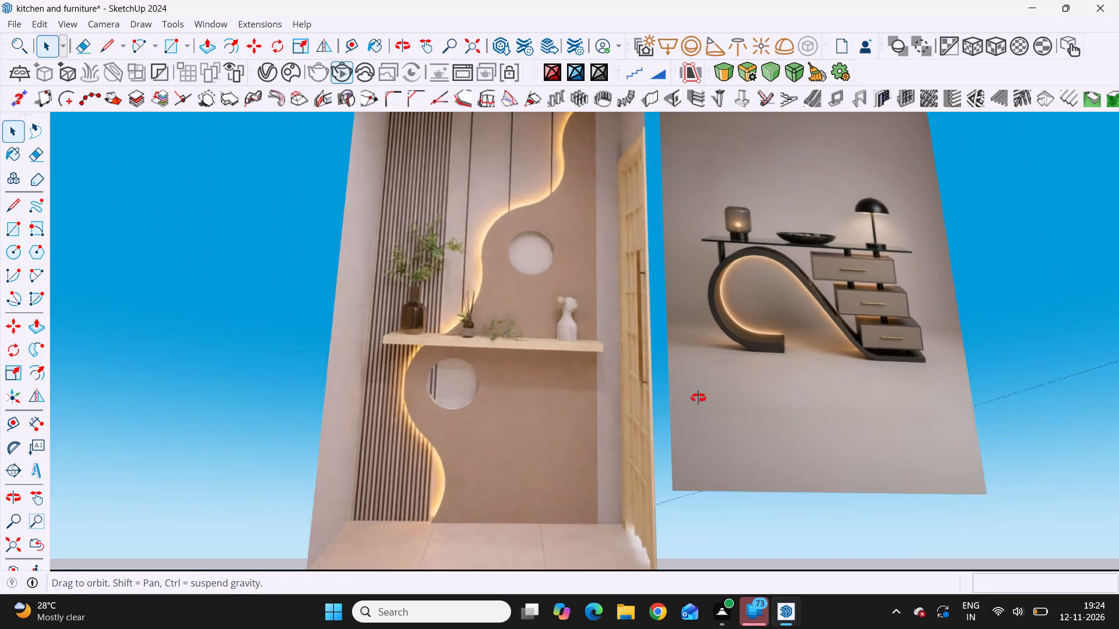
pyautogui.moveTo(698, 398); pyautogui.dragTo(664, 549, button='middle')
pyautogui.moveTo(654, 356); pyautogui.dragTo(664, 469, button='middle')
pyautogui.scroll(6, 636, 359)
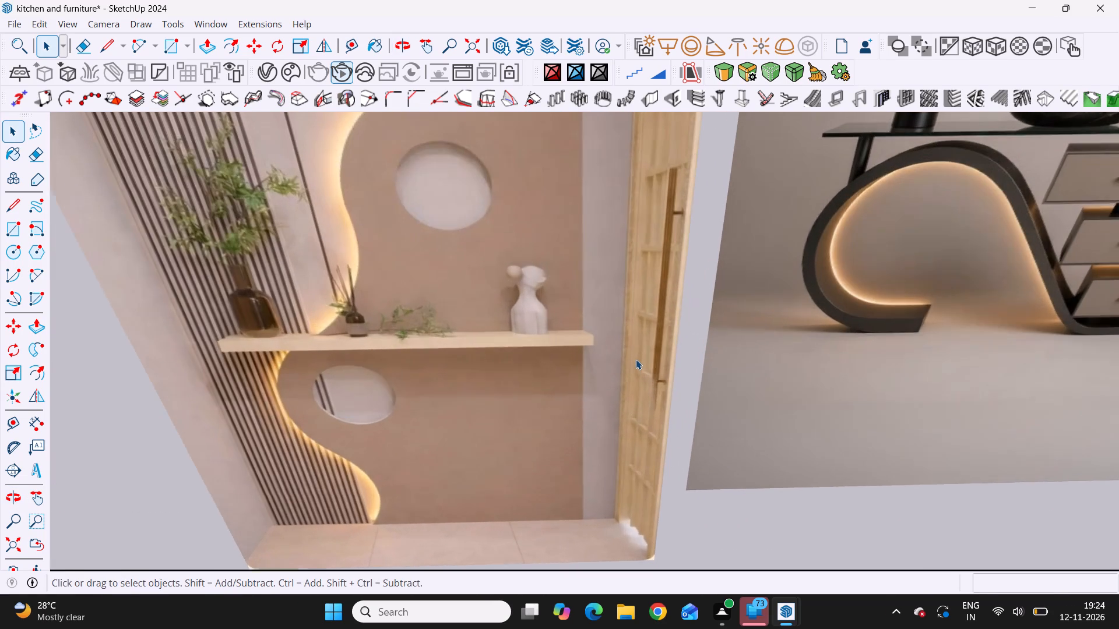
pyautogui.scroll(-1, 636, 359)
pyautogui.scroll(-15, 544, 292)
pyautogui.scroll(-6, 578, 243)
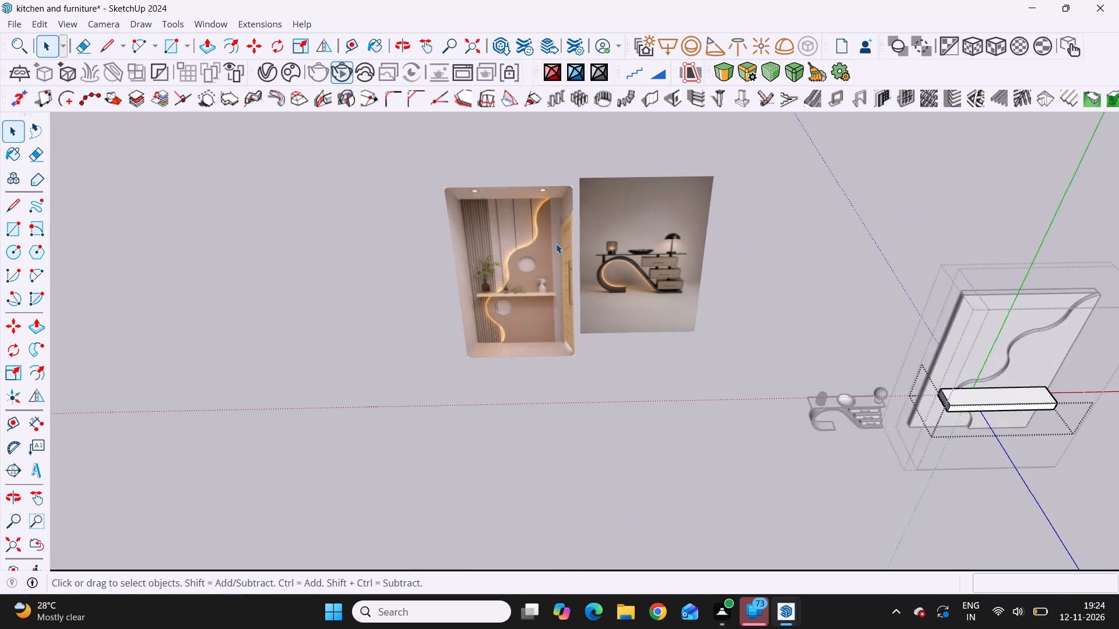
pyautogui.scroll(-9, 556, 243)
pyautogui.moveTo(748, 359); pyautogui.dragTo(734, 296, button='middle')
pyautogui.scroll(6, 734, 296)
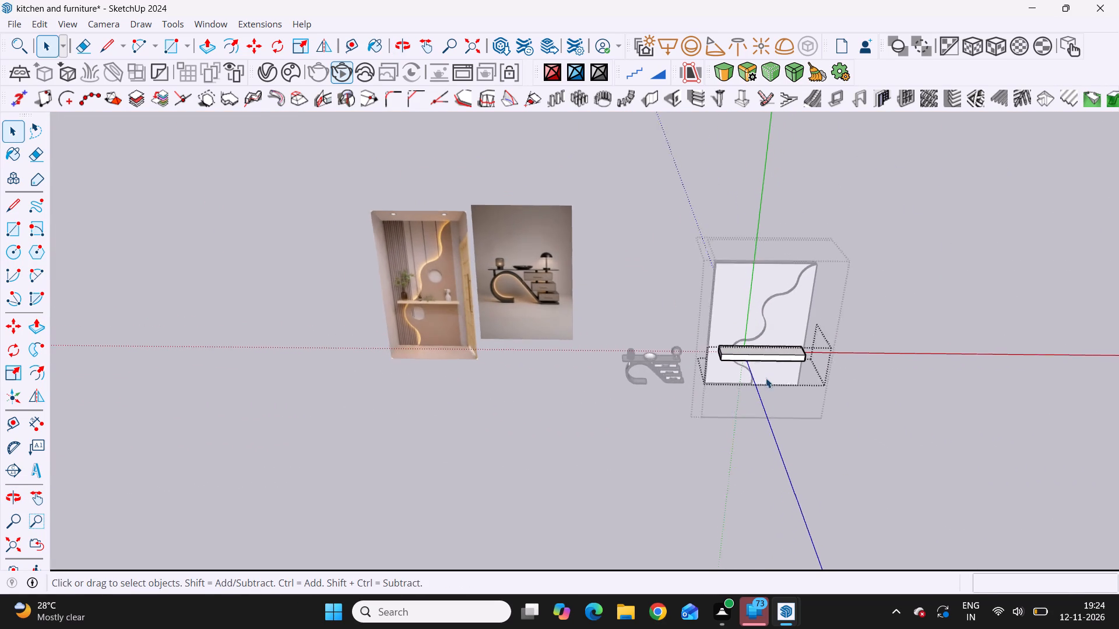
pyautogui.scroll(-4, 566, 292)
pyautogui.scroll(8, 709, 349)
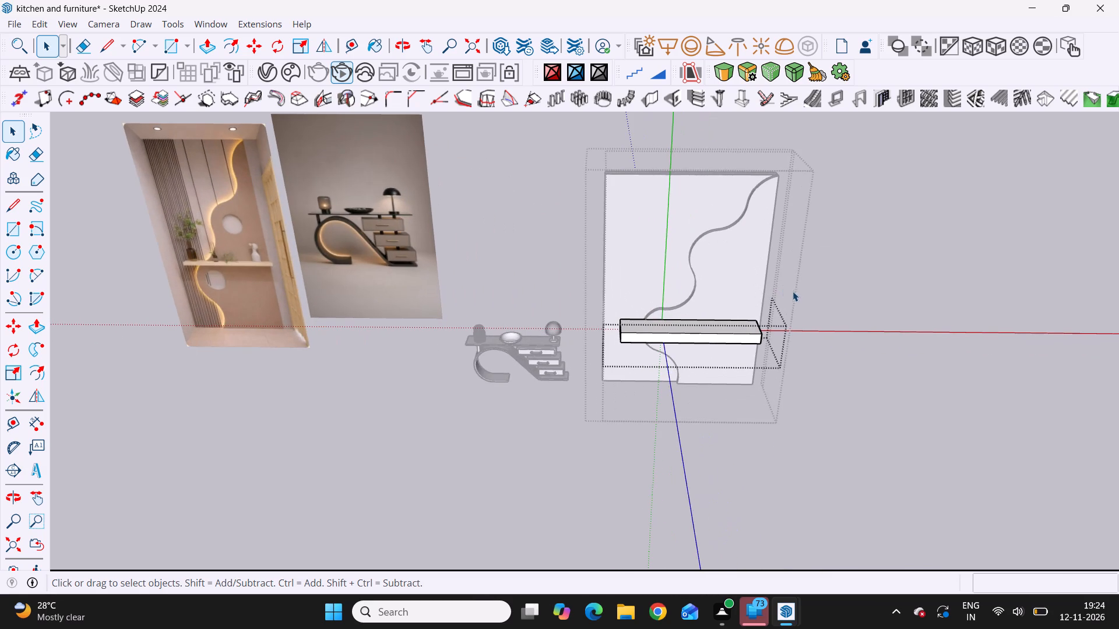
pyautogui.scroll(-1, 798, 293)
# Push the shelf's long front face back toward the panel by about 6 3/8" to reduce the shelf's depth.
pyautogui.moveTo(811, 295); pyautogui.dragTo(532, 319, button='middle')
pyautogui.scroll(4, 577, 432)
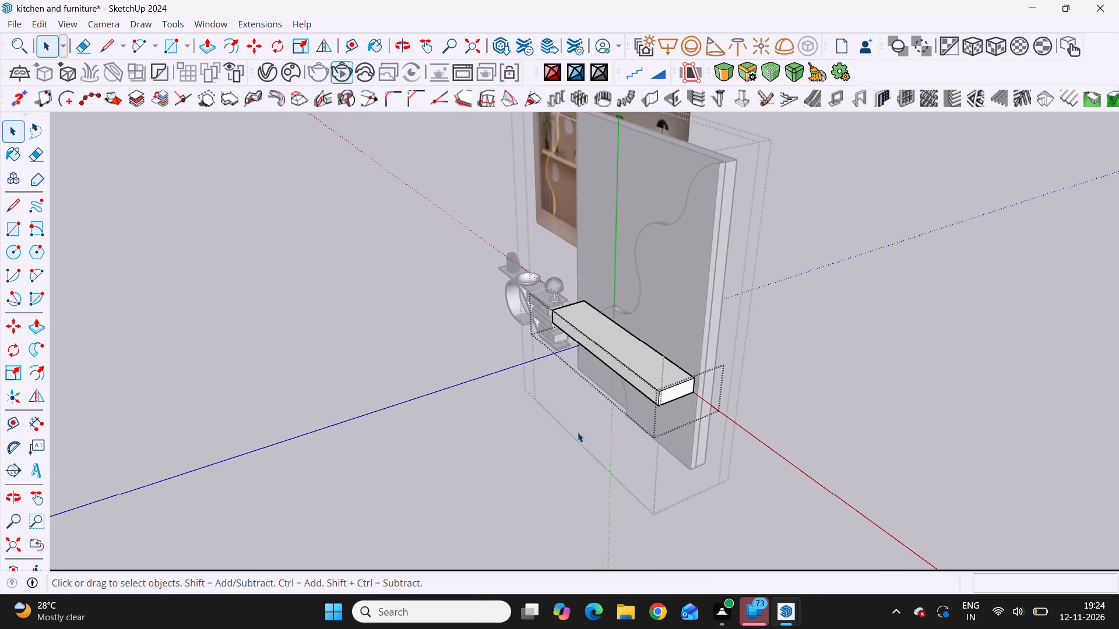
pyautogui.scroll(5, 578, 432)
pyautogui.doubleClick(641, 364)
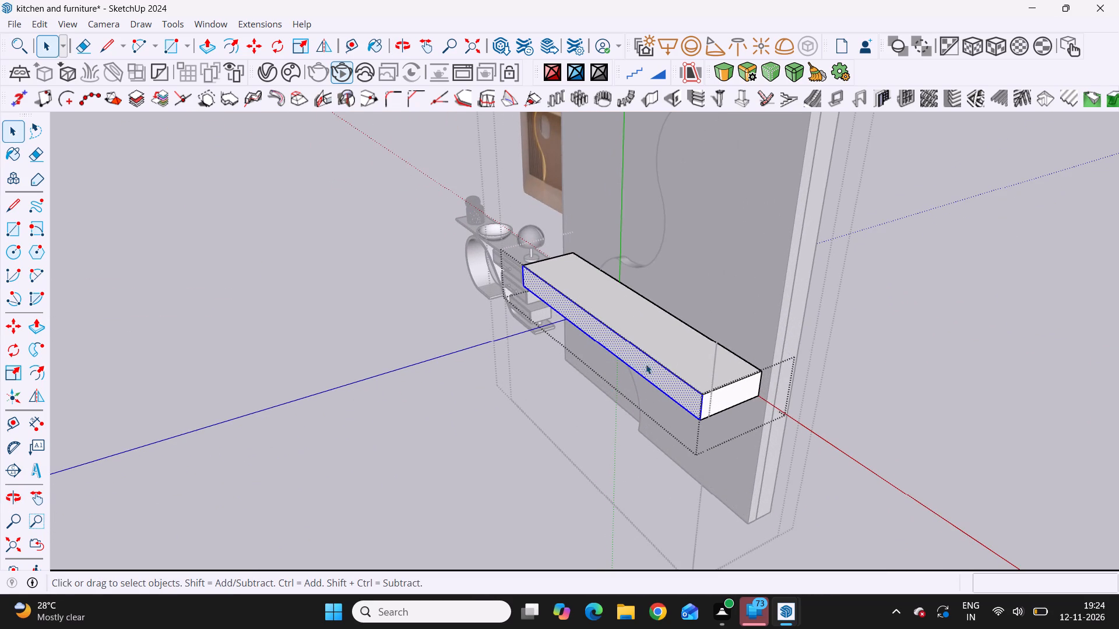
pyautogui.click(651, 367)
pyautogui.click(654, 379)
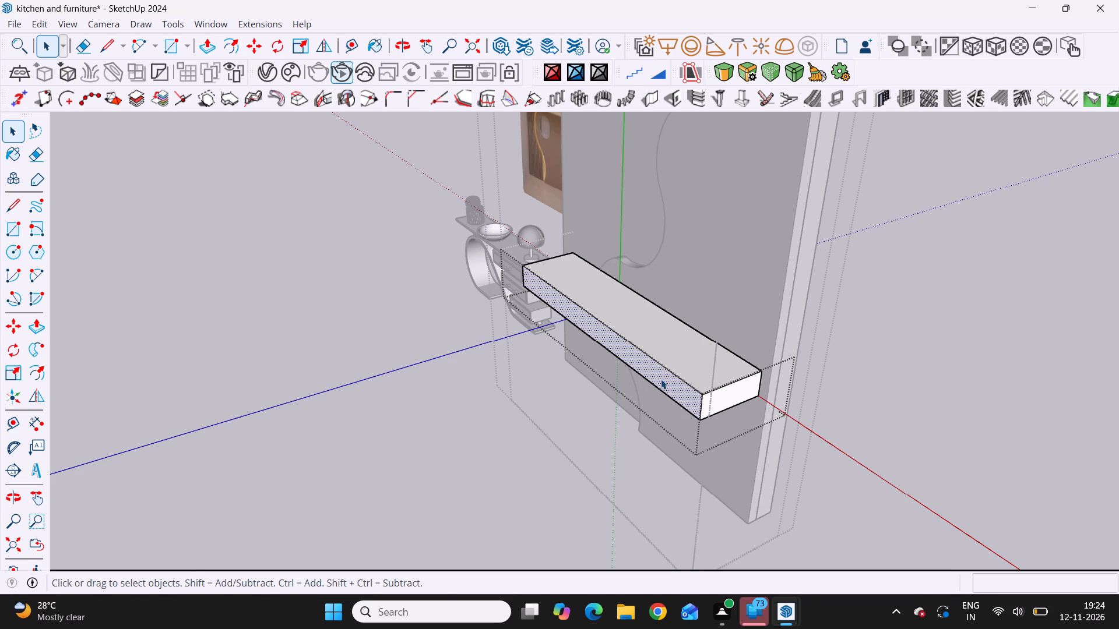
pyautogui.press('p')
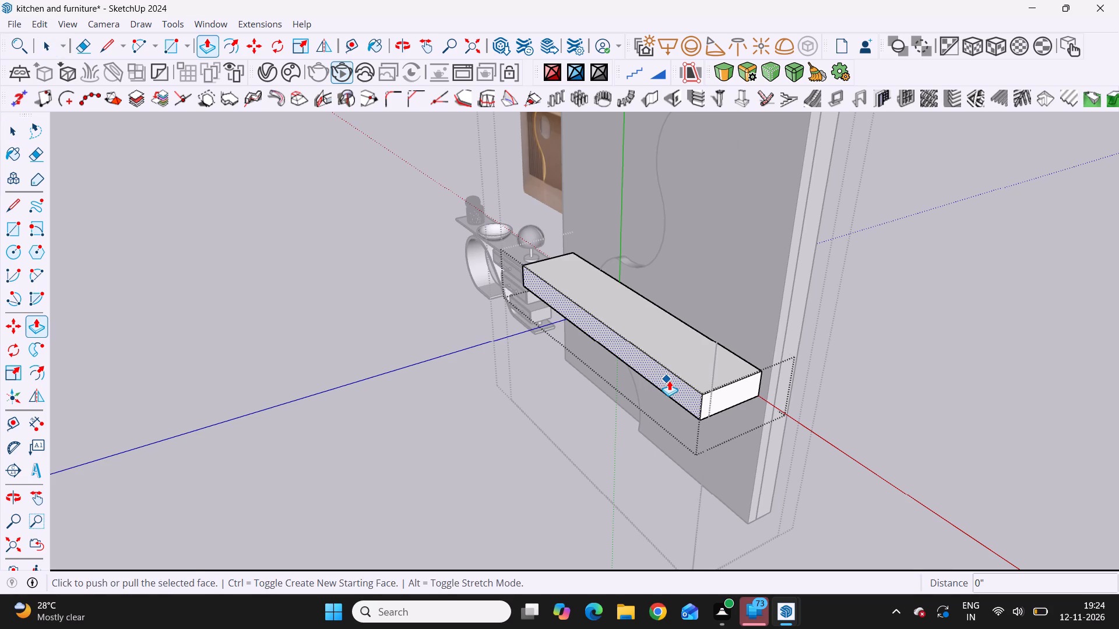
pyautogui.click(669, 380)
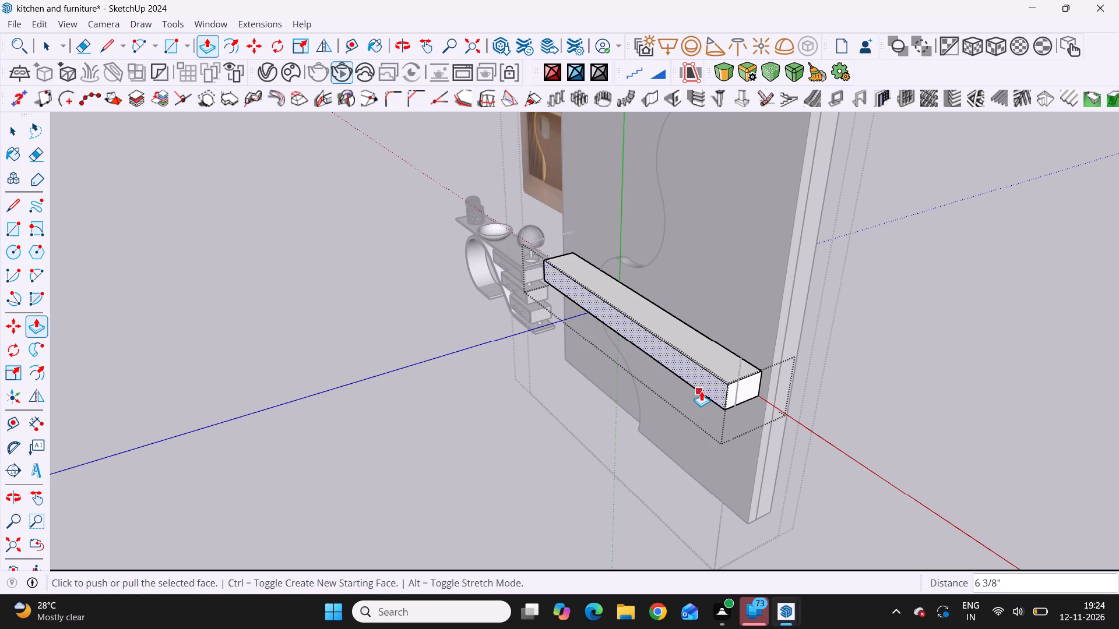
# Compare the shallower shelf with the reference image's shelf from oblique, raised and frontal views.
pyautogui.scroll(-6, 701, 391)
pyautogui.scroll(4, 686, 361)
pyautogui.scroll(-7, 677, 371)
pyautogui.scroll(1, 614, 362)
pyautogui.scroll(-15, 614, 362)
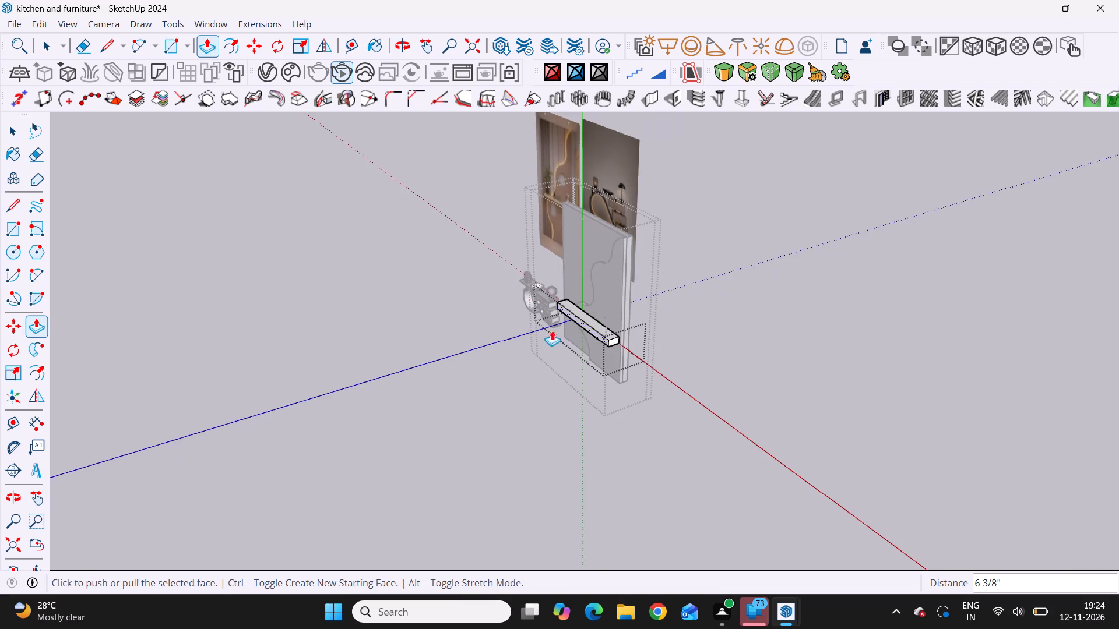
pyautogui.moveTo(568, 334); pyautogui.dragTo(815, 291, button='middle')
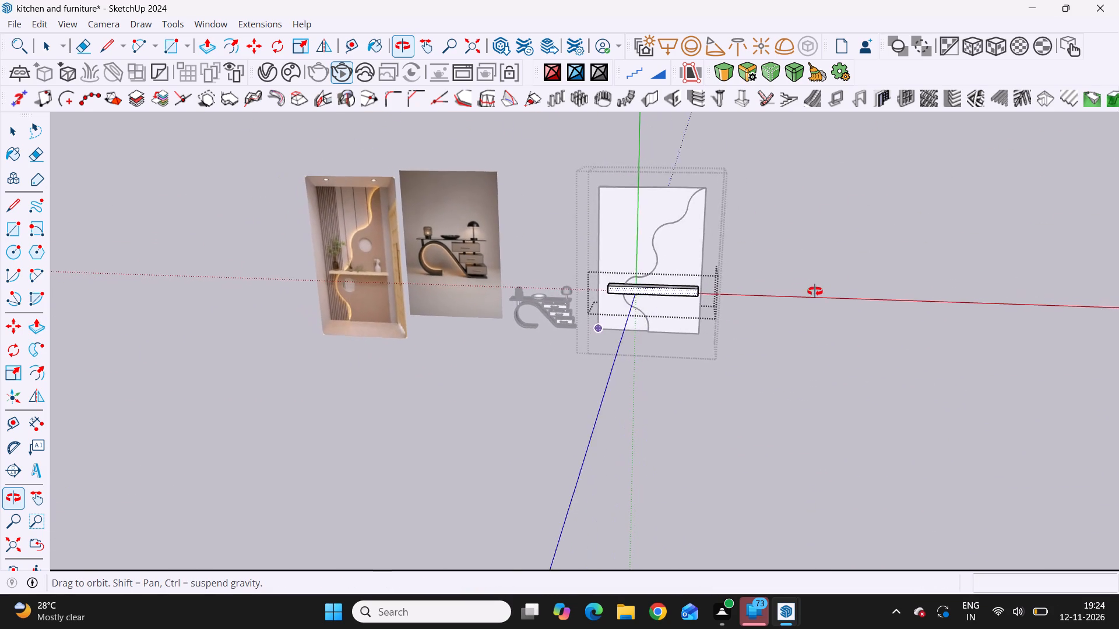
pyautogui.moveTo(815, 291); pyautogui.dragTo(838, 334, button='middle')
pyautogui.scroll(4, 711, 316)
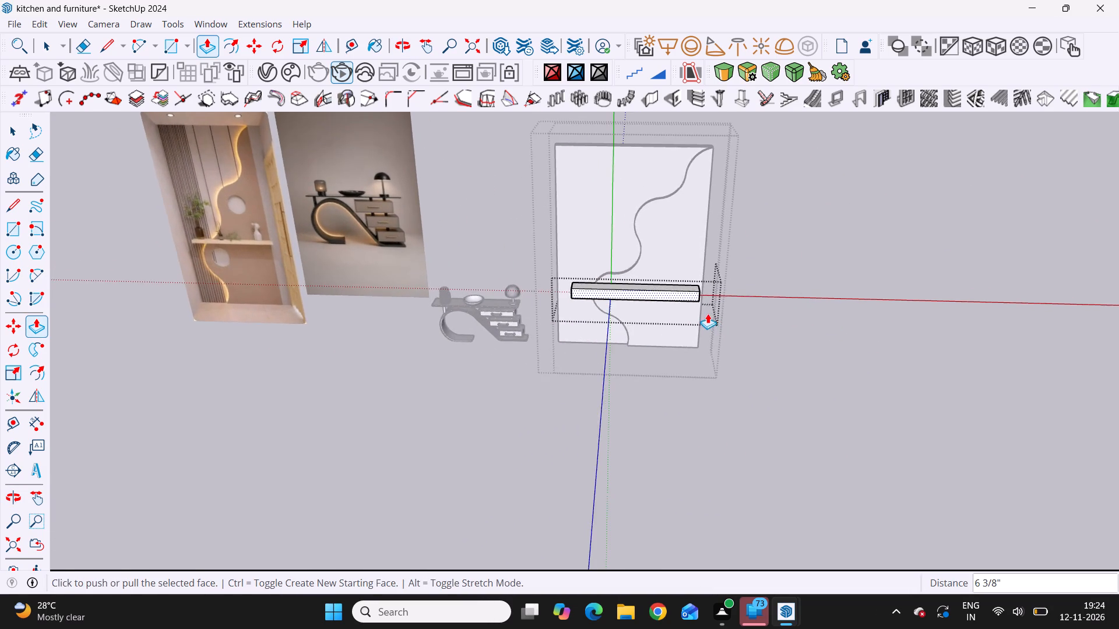
pyautogui.scroll(-5, 708, 313)
pyautogui.scroll(1, 708, 313)
pyautogui.scroll(-3, 708, 313)
pyautogui.scroll(15, 399, 285)
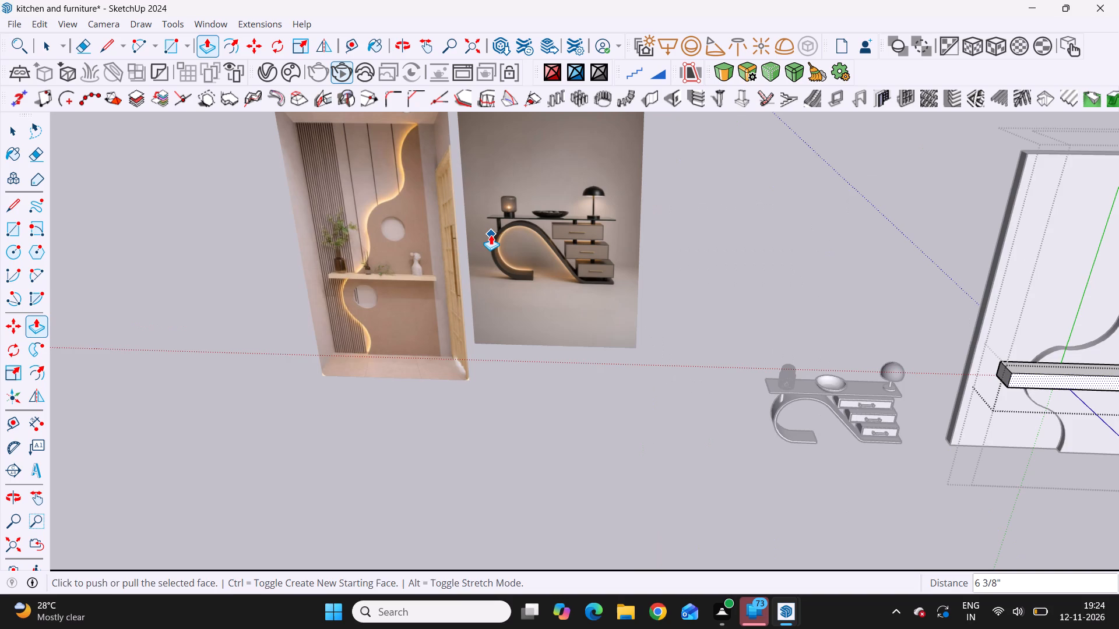
pyautogui.moveTo(481, 279); pyautogui.dragTo(490, 286, button='middle')
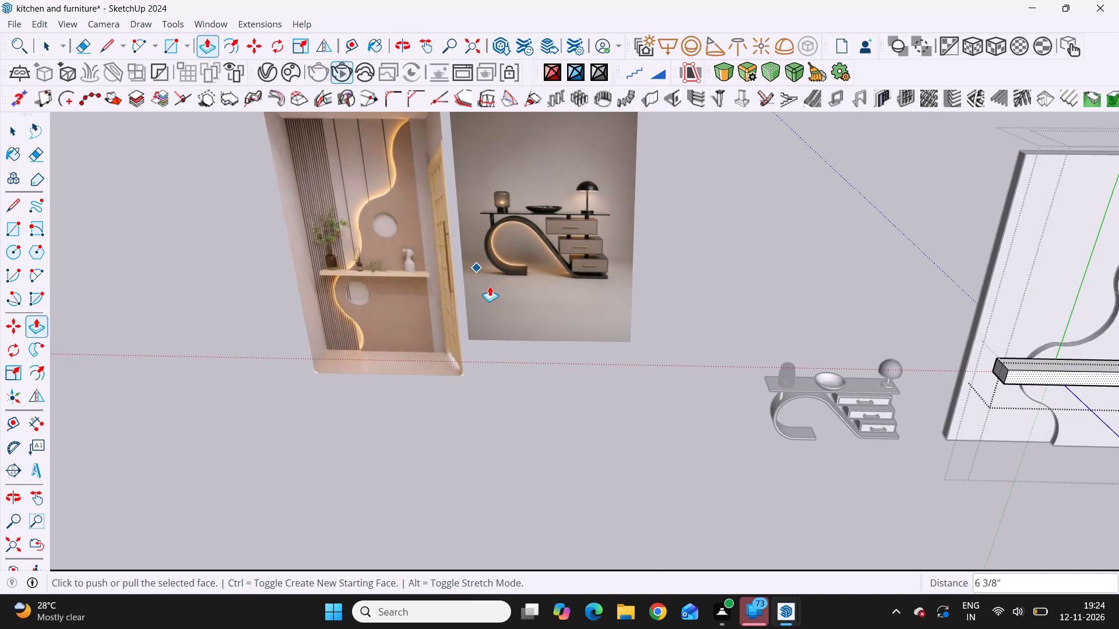
pyautogui.scroll(-6, 490, 286)
pyautogui.scroll(-2, 410, 282)
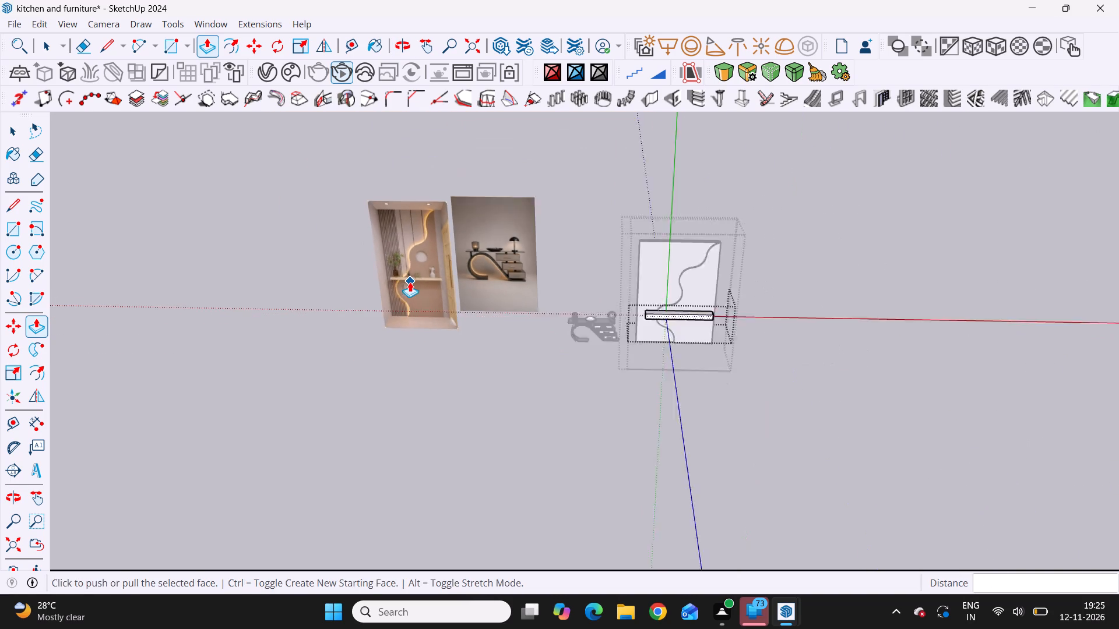
pyautogui.scroll(-6, 410, 282)
pyautogui.scroll(9, 643, 358)
pyautogui.scroll(1, 609, 256)
pyautogui.moveTo(609, 256); pyautogui.dragTo(639, 123, button='middle')
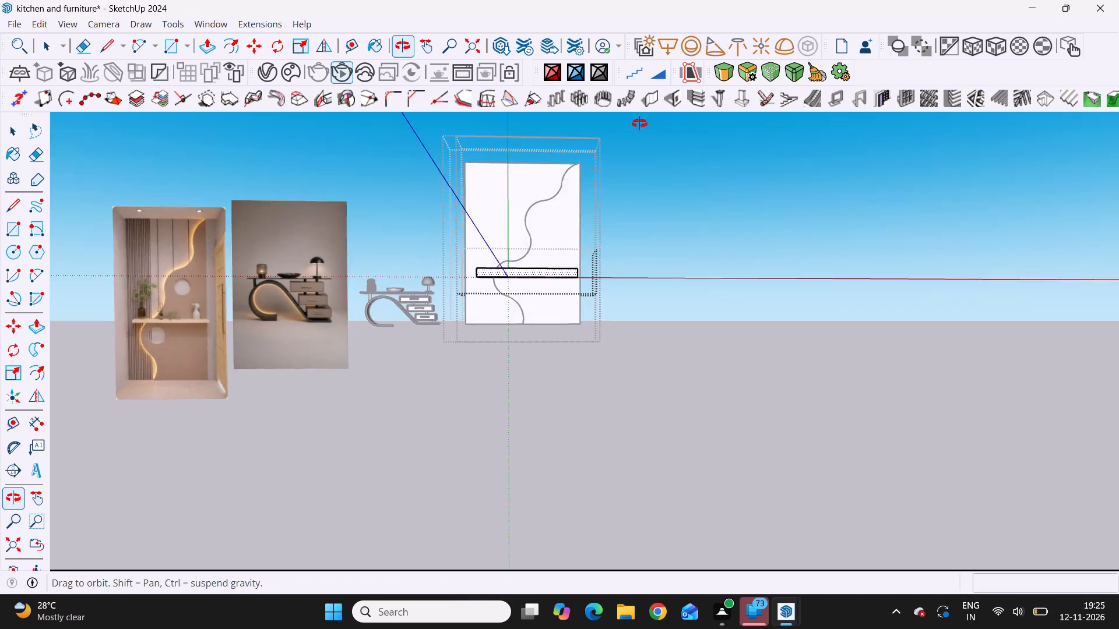
# Examine the shallower shelf's depth and proportions against the wall panel and reference image from frontal, raised and side angles.
pyautogui.moveTo(639, 123); pyautogui.dragTo(538, 443, button='middle')
pyautogui.moveTo(510, 377); pyautogui.dragTo(740, 189, button='middle')
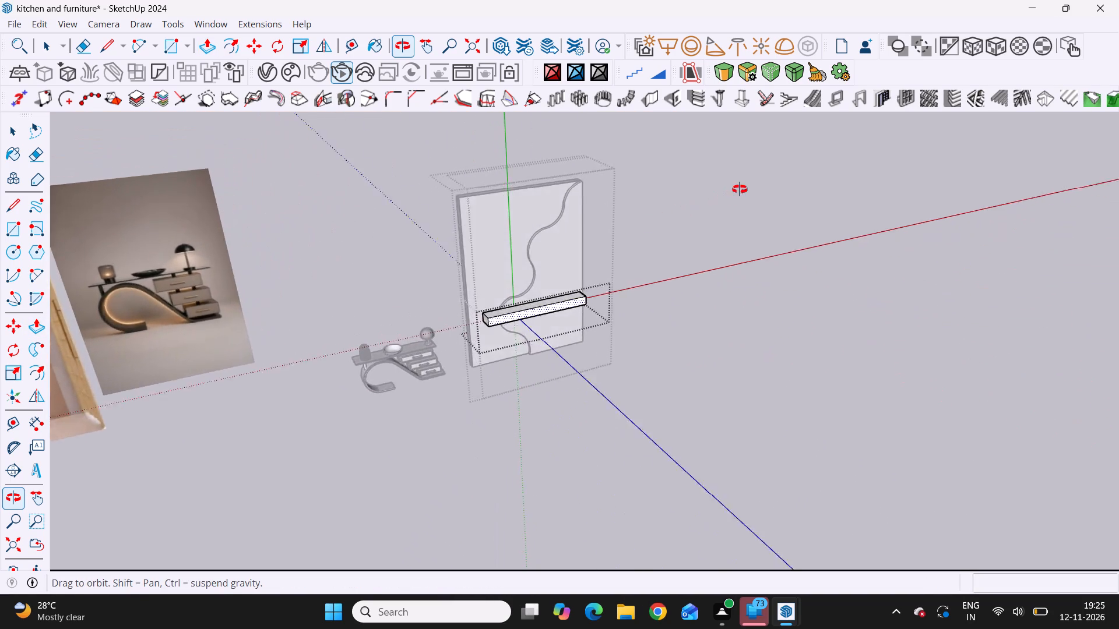
pyautogui.moveTo(740, 189); pyautogui.dragTo(522, 186, button='middle')
pyautogui.scroll(7, 532, 235)
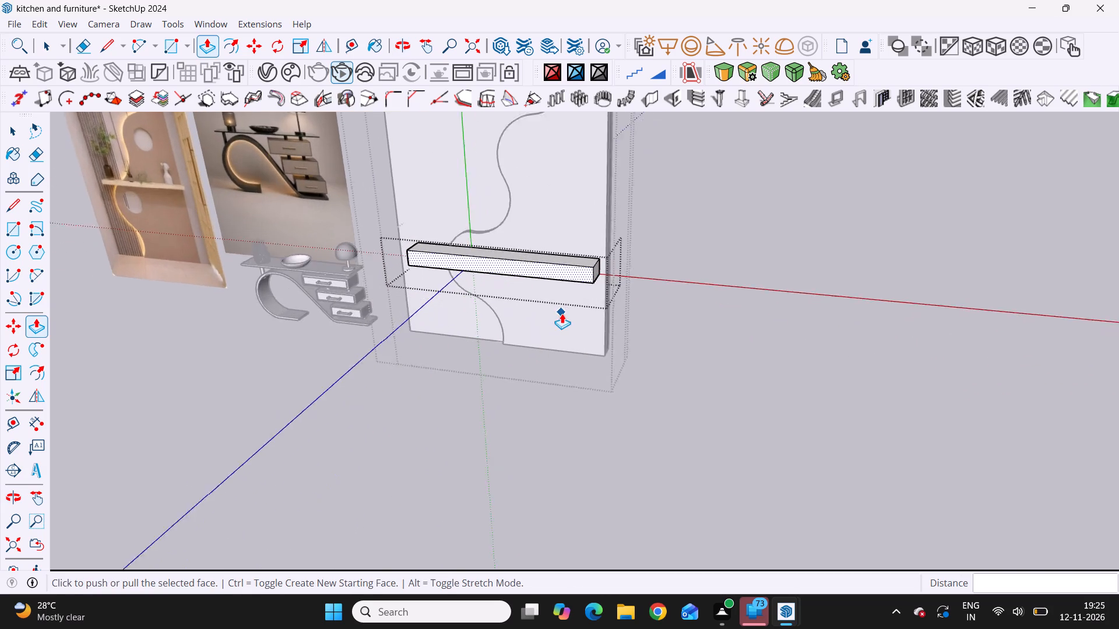
pyautogui.scroll(1, 562, 313)
pyautogui.moveTo(550, 348); pyautogui.dragTo(423, 380, button='middle')
pyautogui.scroll(5, 594, 254)
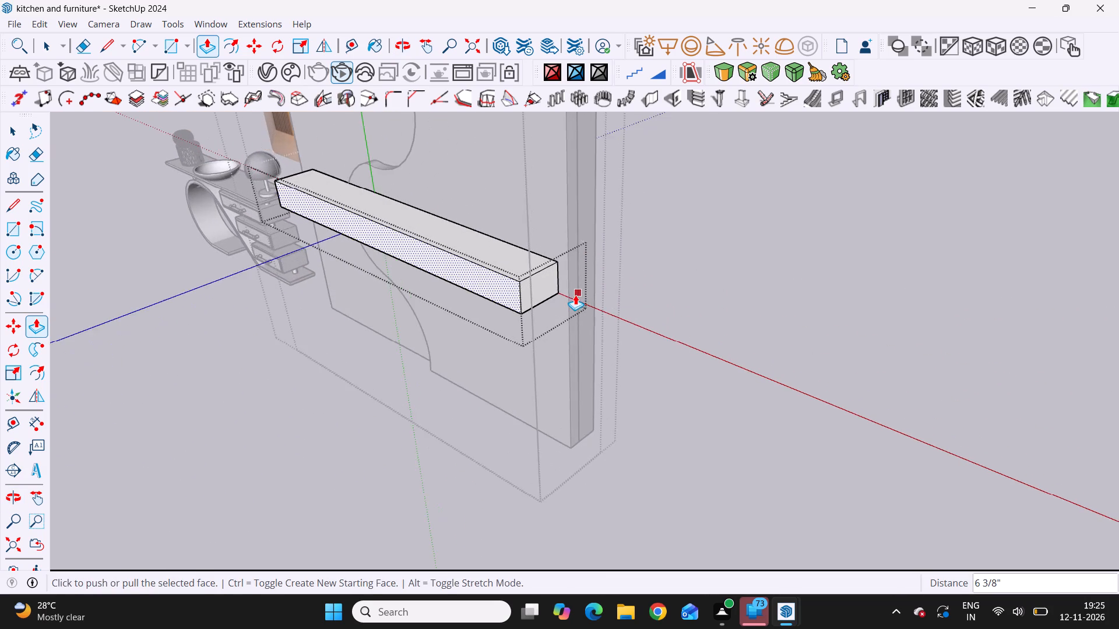
pyautogui.scroll(-12, 575, 295)
pyautogui.scroll(-4, 520, 308)
pyautogui.moveTo(516, 310); pyautogui.dragTo(577, 309, button='middle')
pyautogui.scroll(2, 588, 295)
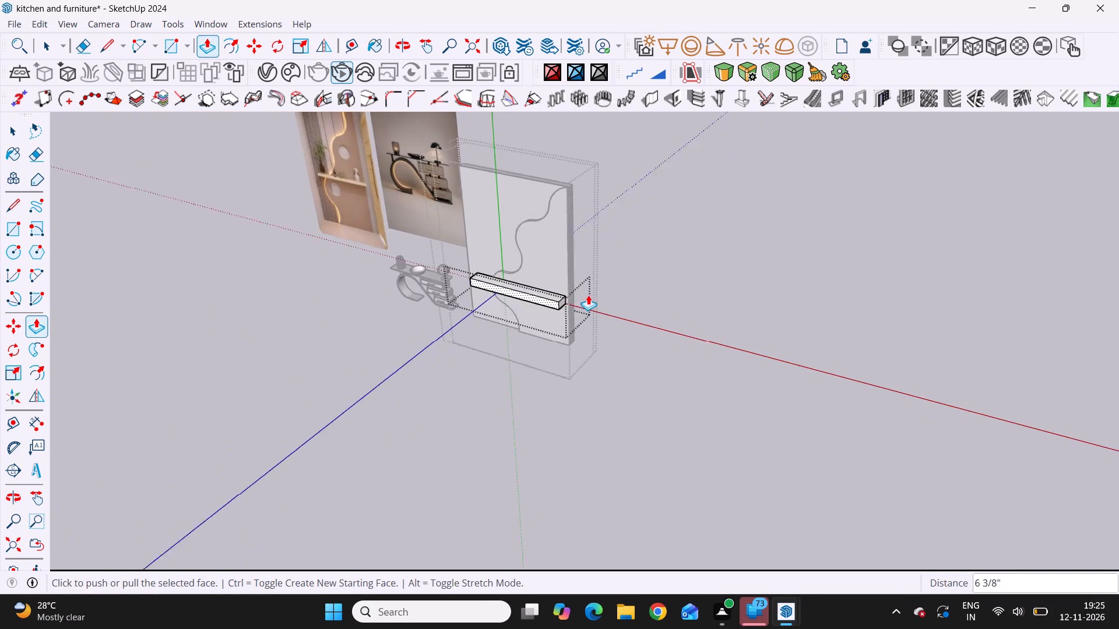
pyautogui.scroll(19, 588, 295)
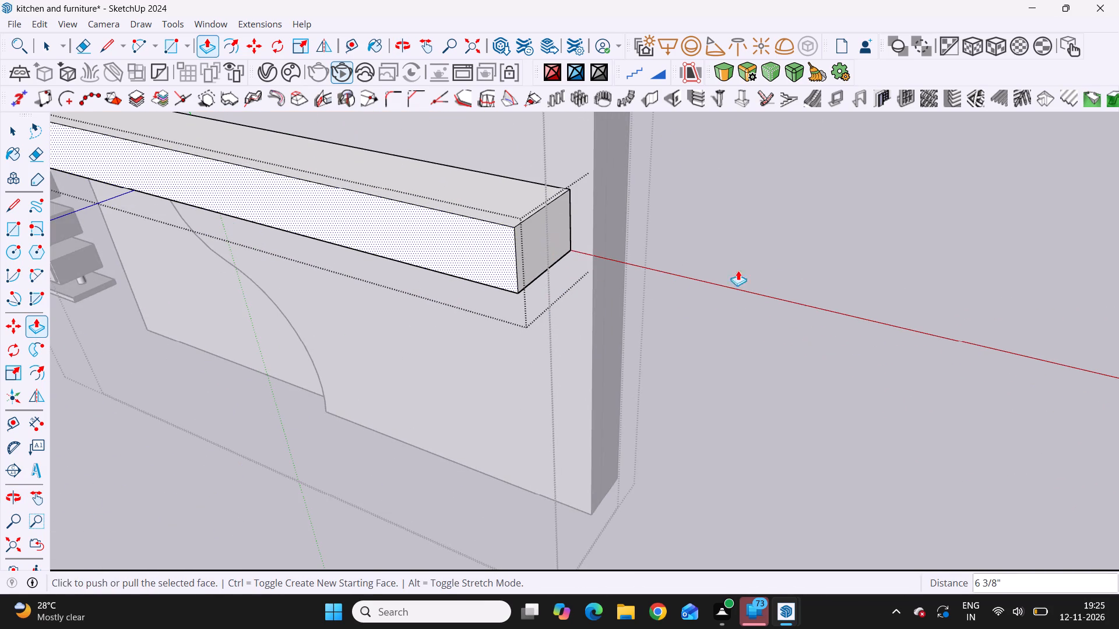
pyautogui.scroll(-20, 773, 270)
pyautogui.scroll(-10, 773, 270)
pyautogui.moveTo(558, 332); pyautogui.dragTo(579, 319, button='middle')
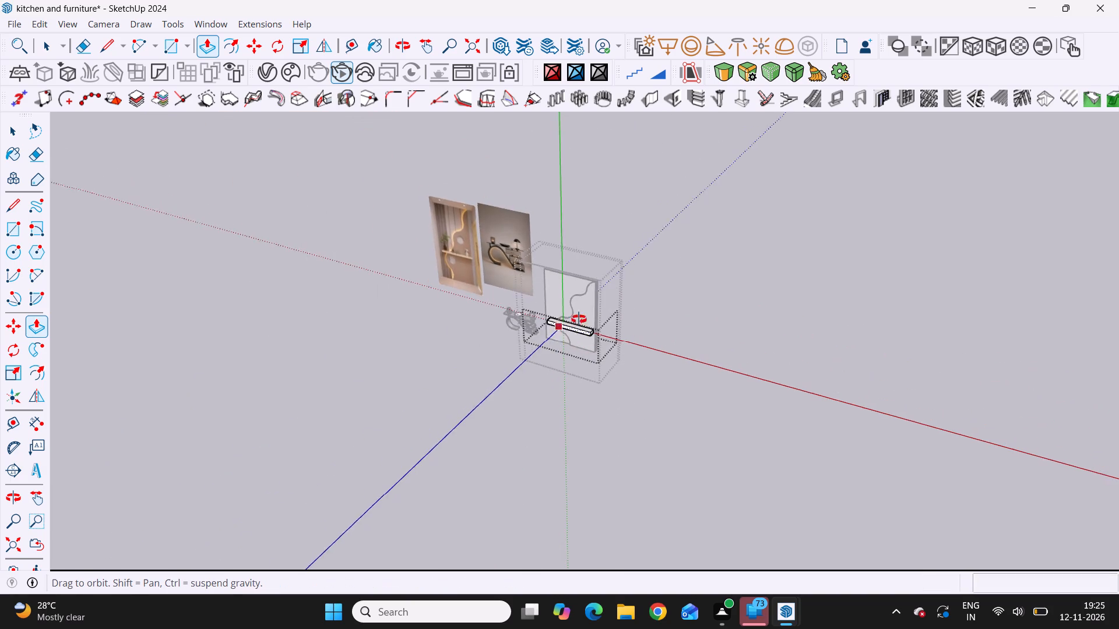
pyautogui.moveTo(579, 319); pyautogui.dragTo(668, 235, button='middle')
pyautogui.scroll(1, 667, 235)
pyautogui.scroll(10, 563, 308)
pyautogui.moveTo(563, 310); pyautogui.dragTo(924, 369, button='middle')
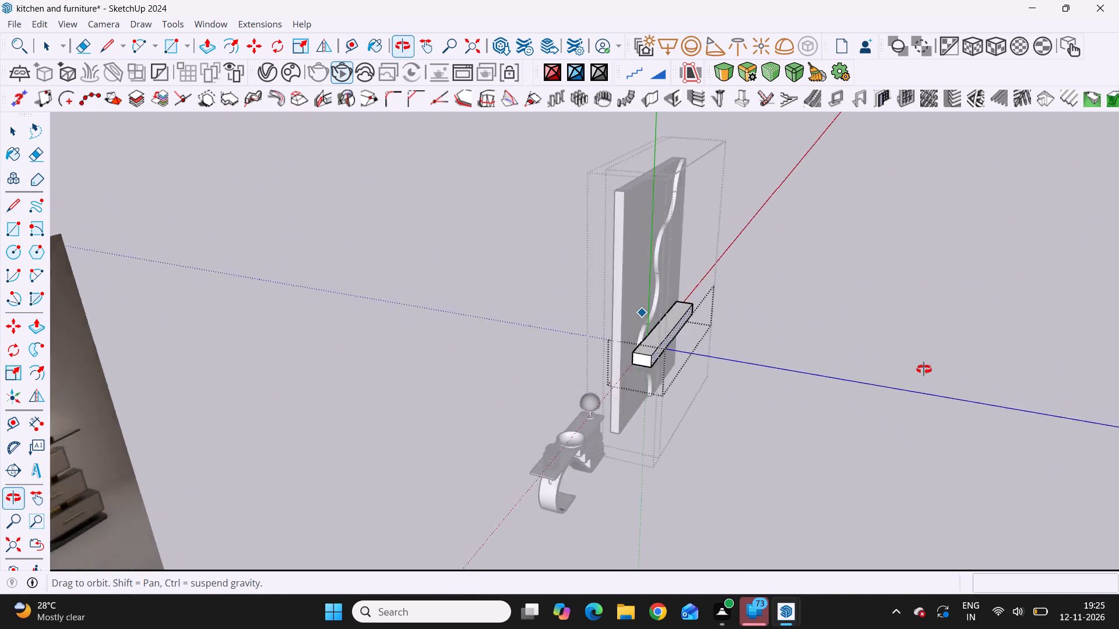
pyautogui.moveTo(924, 369); pyautogui.dragTo(759, 386, button='middle')
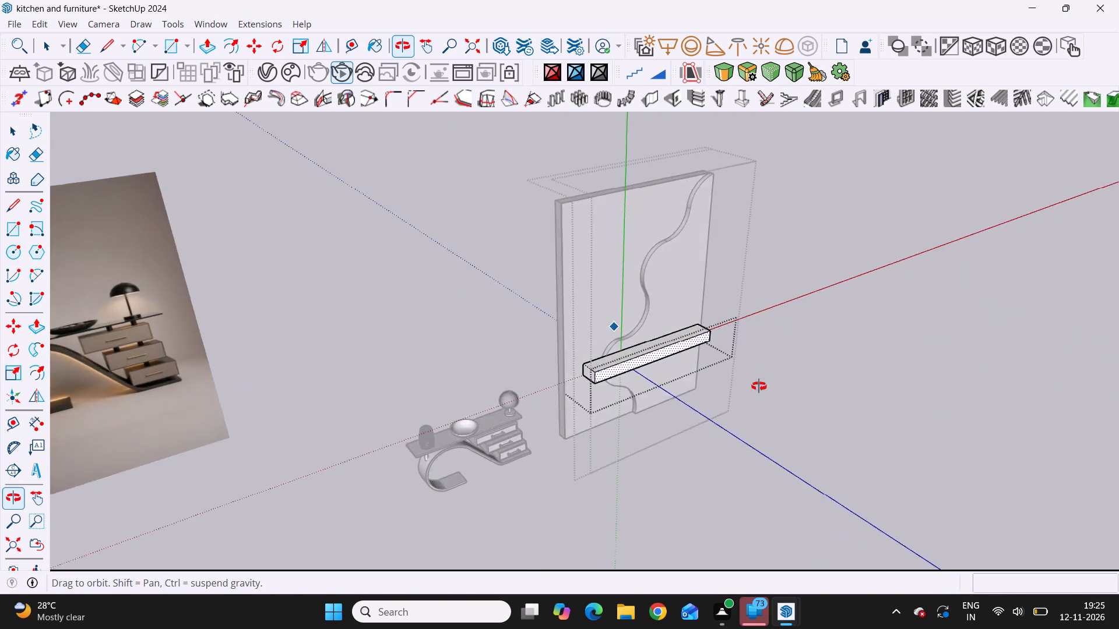
pyautogui.moveTo(759, 386); pyautogui.dragTo(481, 373, button='middle')
pyautogui.scroll(1, 808, 442)
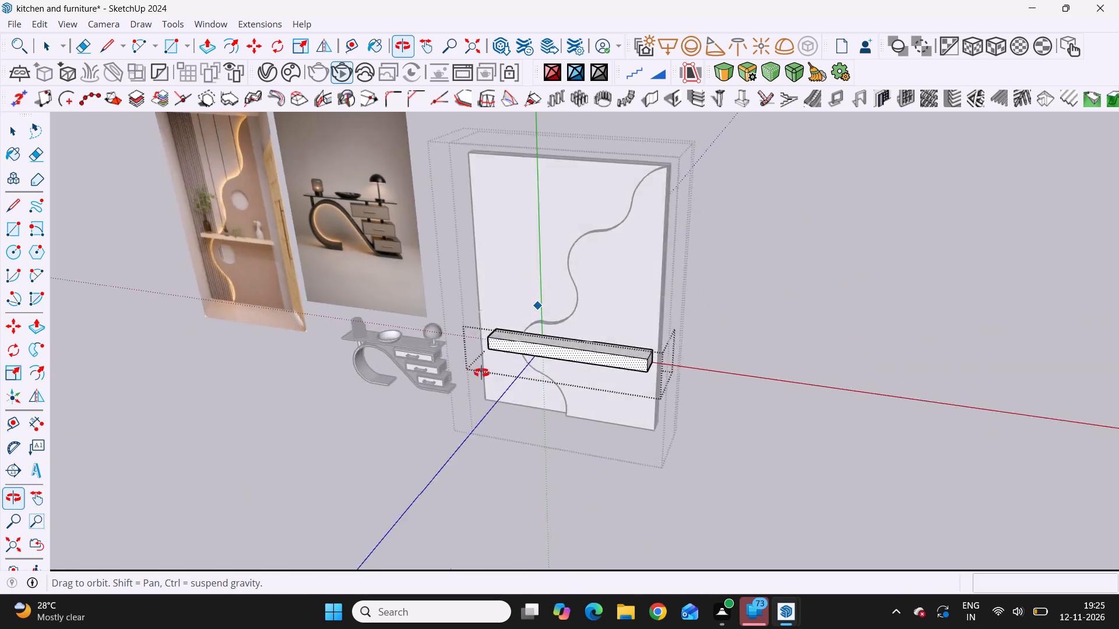
pyautogui.moveTo(481, 373); pyautogui.dragTo(568, 355, button='middle')
pyautogui.scroll(-6, 576, 369)
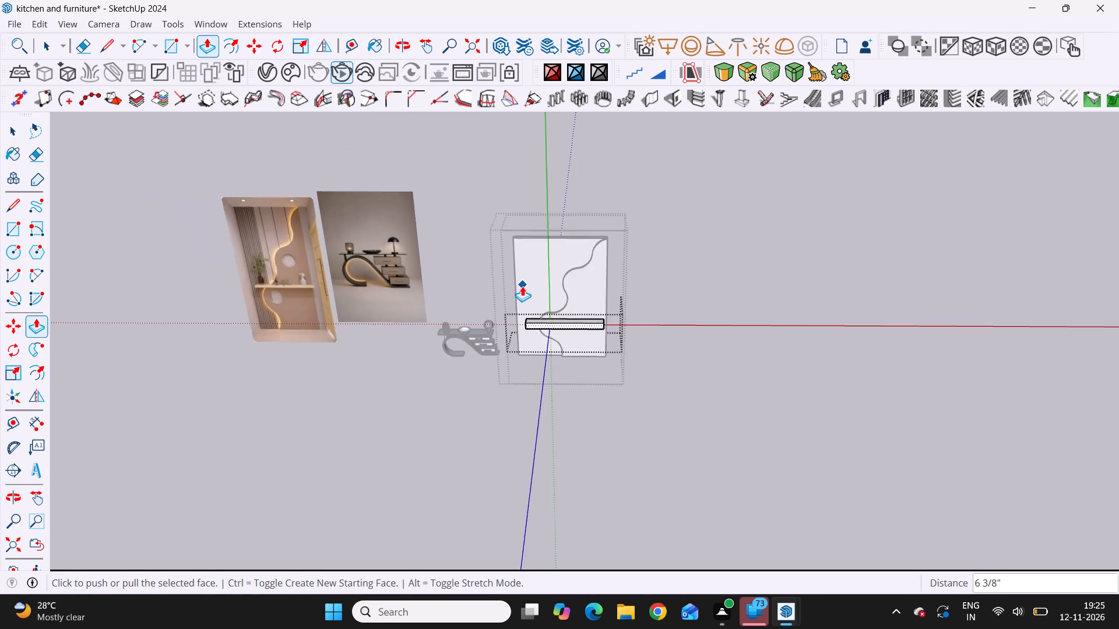
pyautogui.scroll(-4, 522, 286)
pyautogui.scroll(7, 593, 386)
pyautogui.scroll(-9, 583, 384)
pyautogui.moveTo(585, 314); pyautogui.dragTo(578, 296, button='middle')
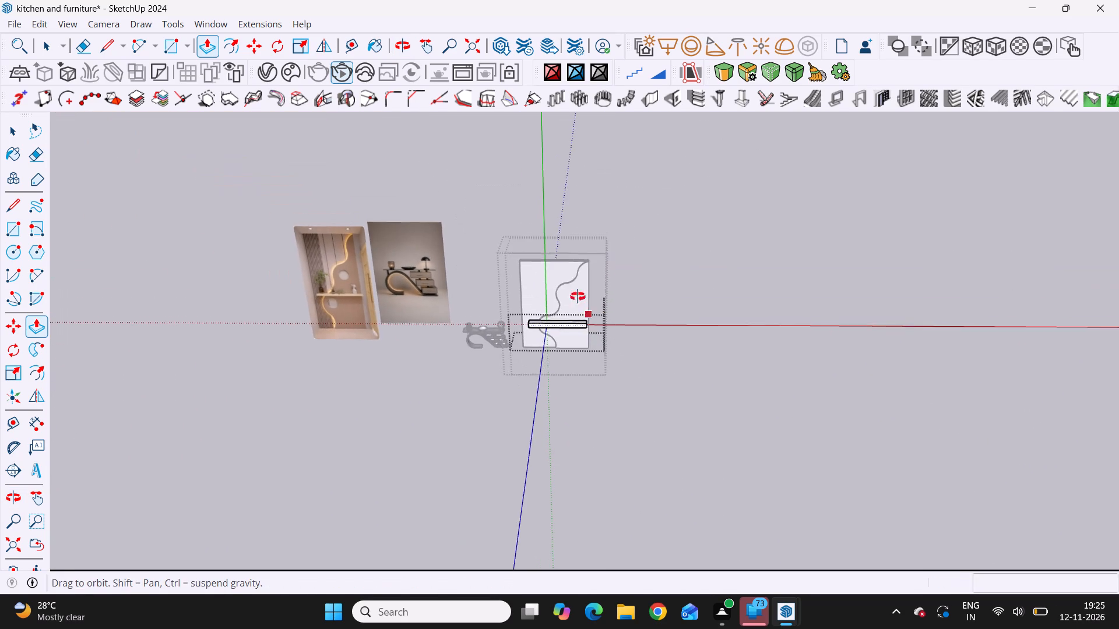
pyautogui.moveTo(578, 296); pyautogui.dragTo(572, 263, button='middle')
pyautogui.scroll(9, 574, 335)
pyautogui.moveTo(636, 306); pyautogui.dragTo(485, 370, button='middle')
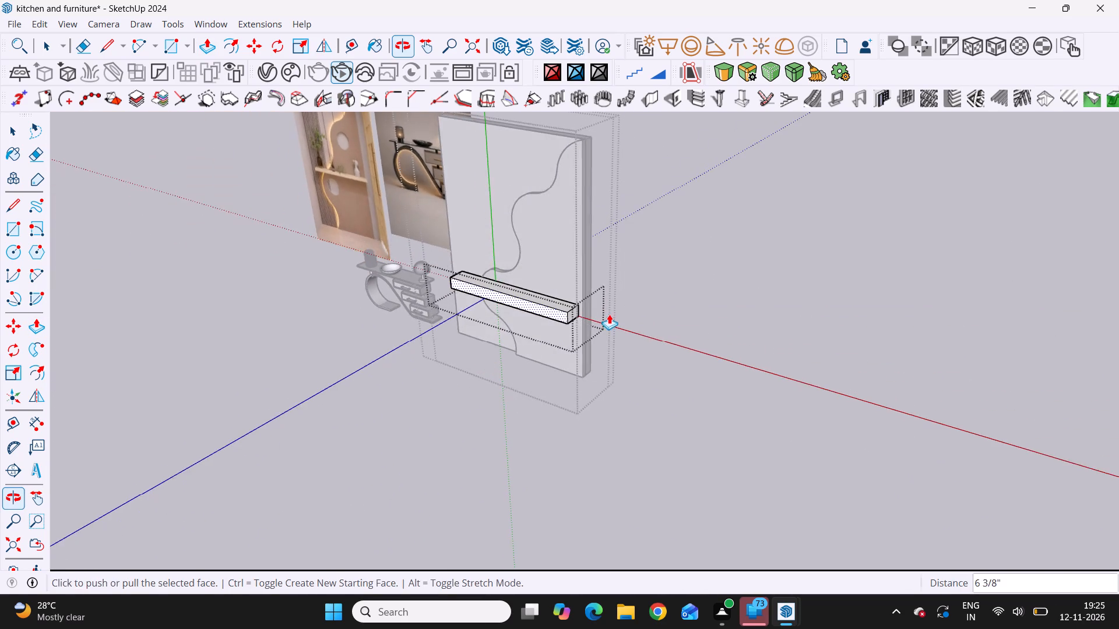
pyautogui.scroll(9, 609, 313)
pyautogui.moveTo(596, 310); pyautogui.dragTo(759, 381, button='middle')
pyautogui.scroll(-11, 726, 333)
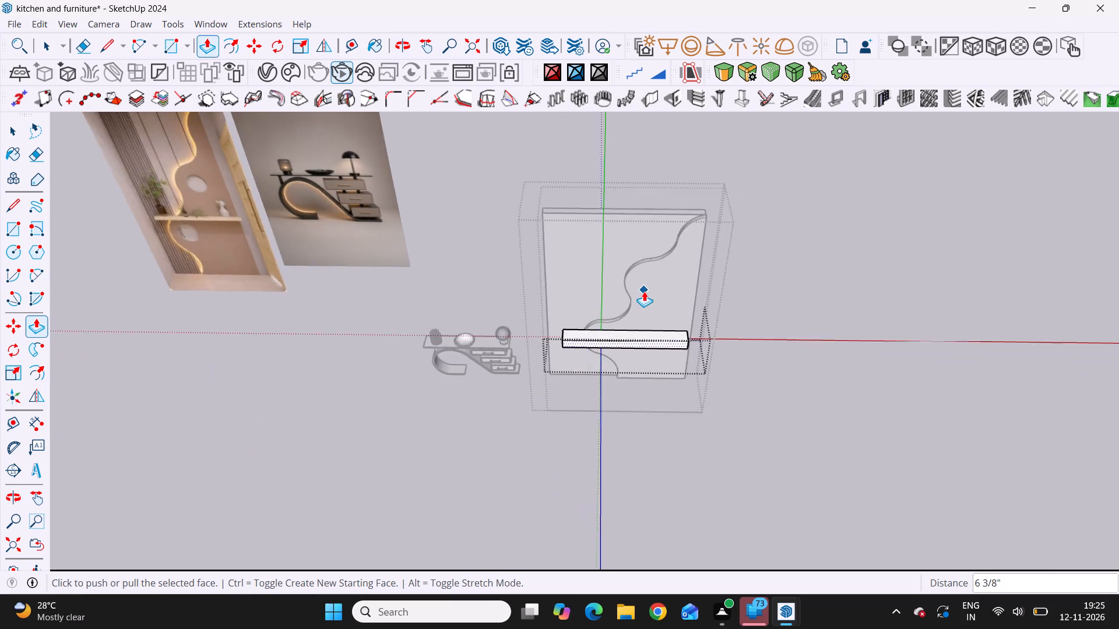
pyautogui.scroll(-4, 644, 291)
pyautogui.scroll(8, 672, 337)
pyautogui.moveTo(634, 321); pyautogui.dragTo(514, 272, button='middle')
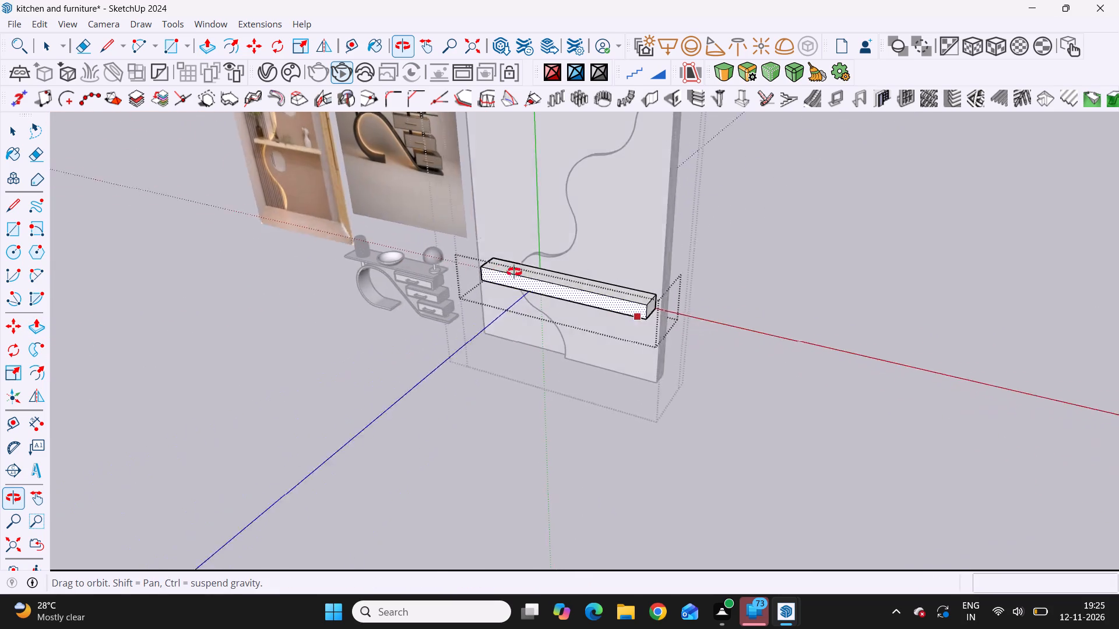
pyautogui.moveTo(514, 272); pyautogui.dragTo(597, 302, button='middle')
pyautogui.scroll(-12, 622, 314)
pyautogui.moveTo(618, 327); pyautogui.dragTo(737, 232, button='middle')
pyautogui.scroll(10, 483, 319)
pyautogui.scroll(-6, 685, 303)
pyautogui.moveTo(694, 305); pyautogui.dragTo(456, 297, button='middle')
pyautogui.scroll(6, 986, 357)
pyautogui.moveTo(585, 270); pyautogui.dragTo(671, 404, button='middle')
pyautogui.scroll(4, 706, 312)
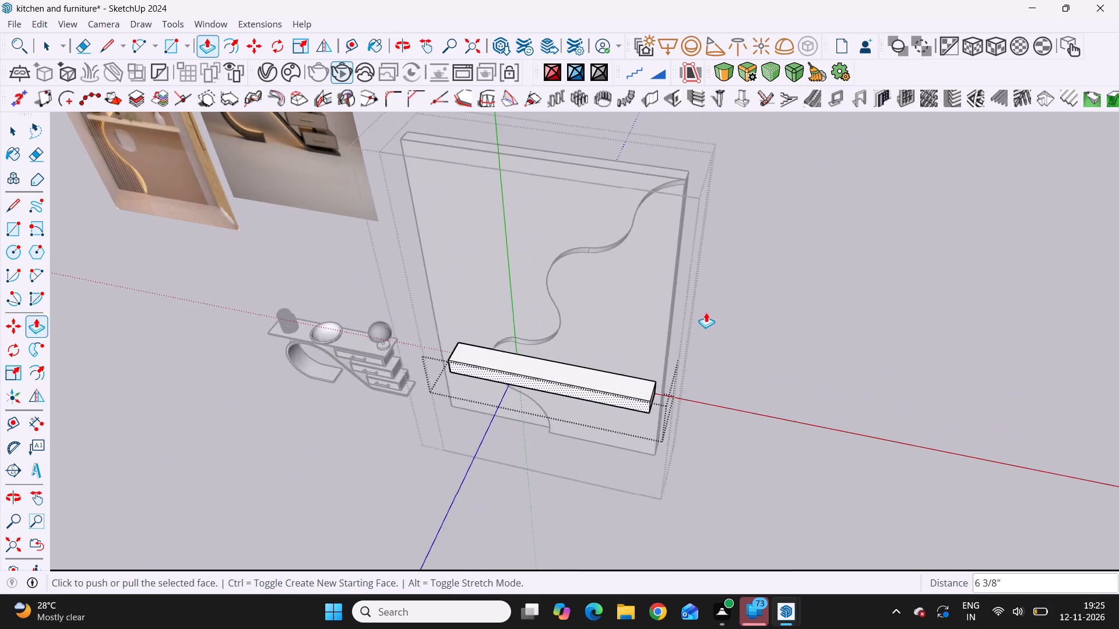
pyautogui.scroll(-6, 706, 312)
pyautogui.moveTo(669, 357); pyautogui.dragTo(445, 216, button='middle')
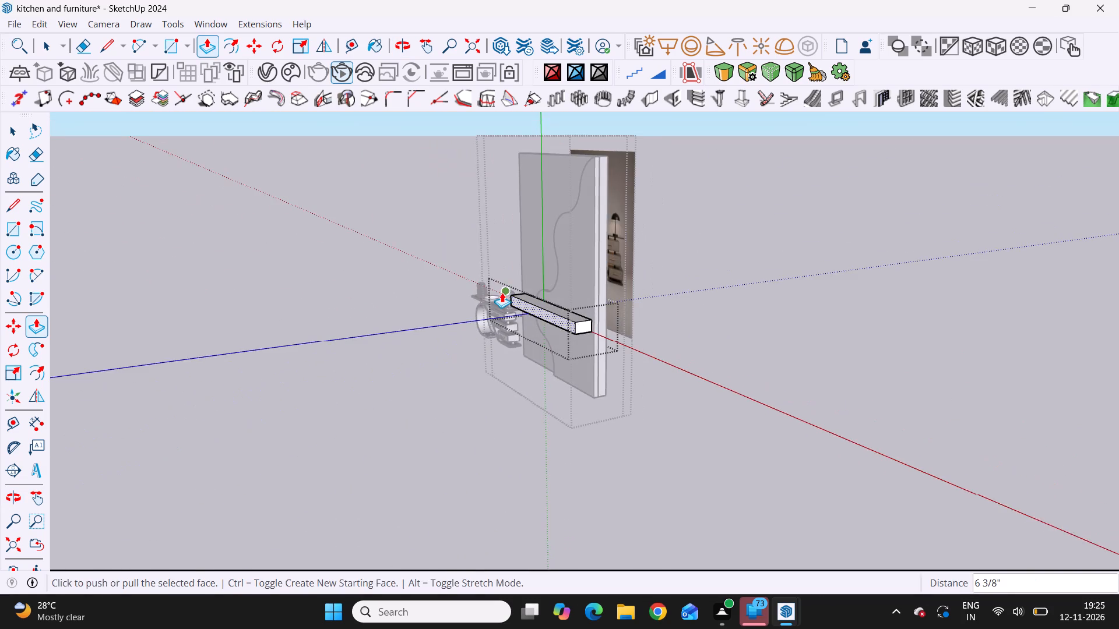
pyautogui.scroll(4, 502, 293)
pyautogui.moveTo(530, 306); pyautogui.dragTo(788, 369, button='middle')
pyautogui.scroll(-5, 572, 288)
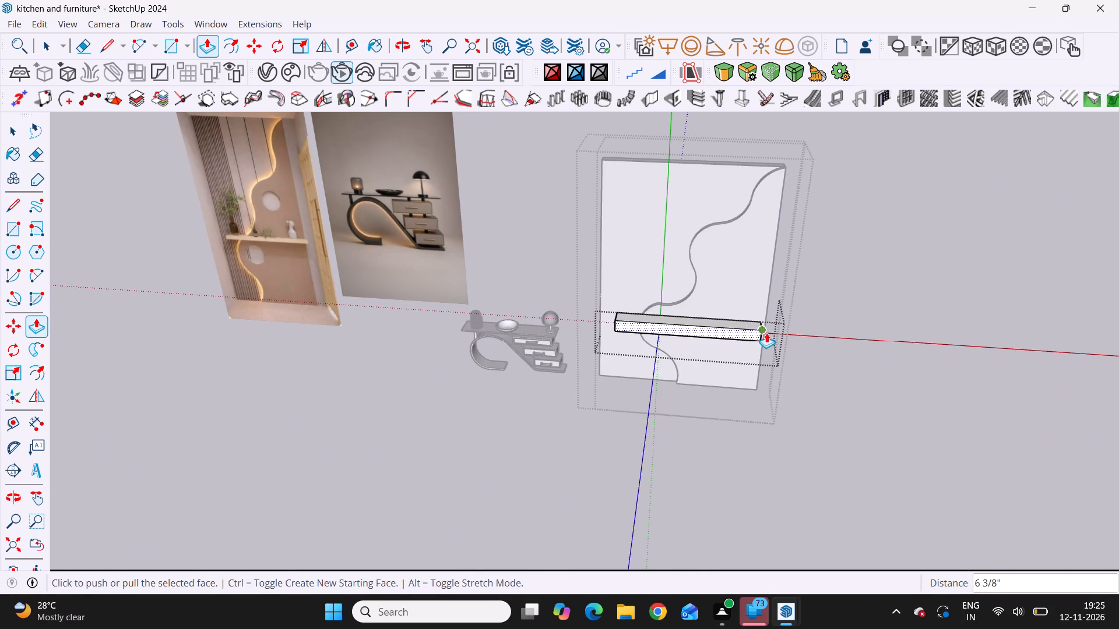
pyautogui.scroll(-9, 571, 330)
pyautogui.moveTo(606, 301); pyautogui.dragTo(576, 345, button='middle')
pyautogui.scroll(10, 632, 361)
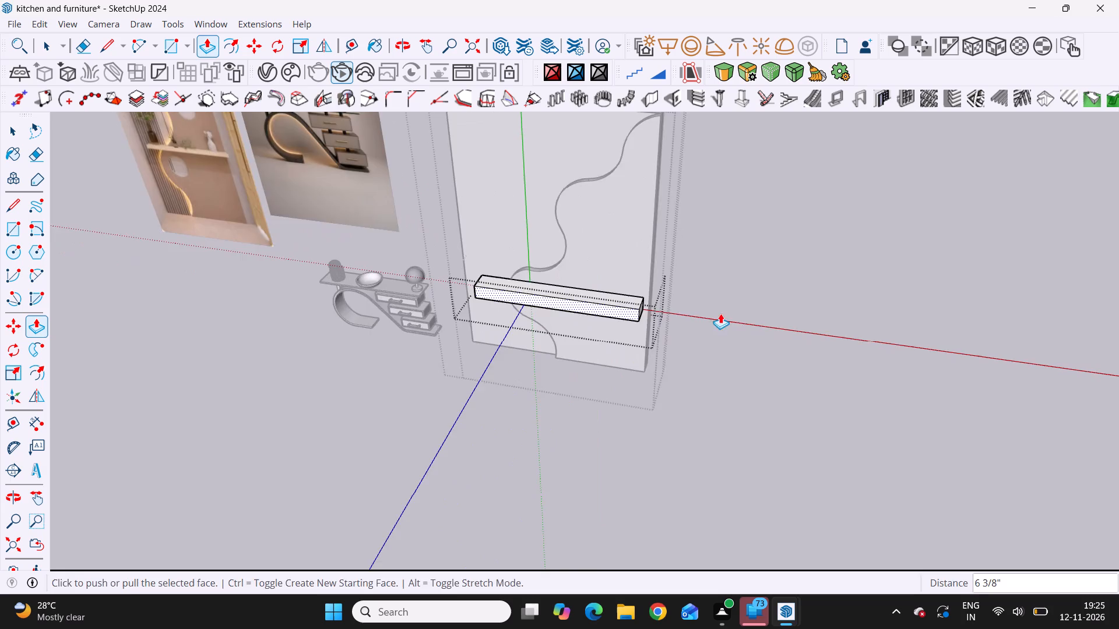
pyautogui.moveTo(661, 342); pyautogui.dragTo(436, 367, button='middle')
pyautogui.scroll(6, 503, 337)
pyautogui.scroll(-5, 561, 278)
pyautogui.moveTo(519, 296); pyautogui.dragTo(797, 319, button='middle')
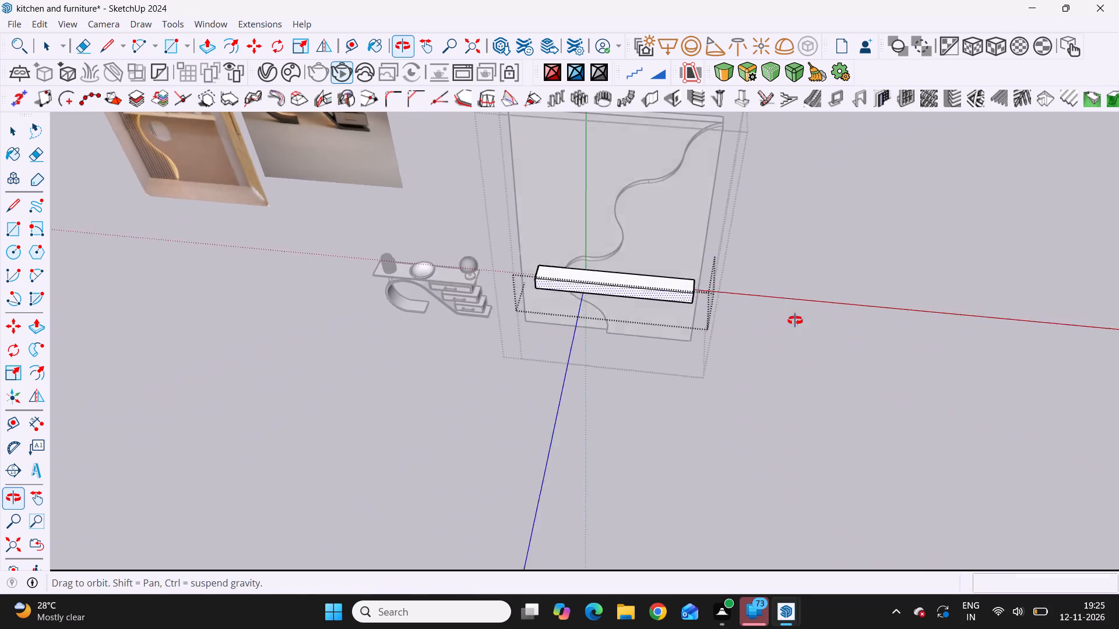
pyautogui.moveTo(797, 319); pyautogui.dragTo(796, 320, button='middle')
pyautogui.scroll(-9, 792, 285)
pyautogui.moveTo(683, 313); pyautogui.dragTo(737, 177, button='middle')
pyautogui.scroll(5, 640, 324)
pyautogui.scroll(4, 686, 240)
# Leave the shelf's group and return to editing the enclosing group with the wavy-edged front layer.
pyautogui.press('space')
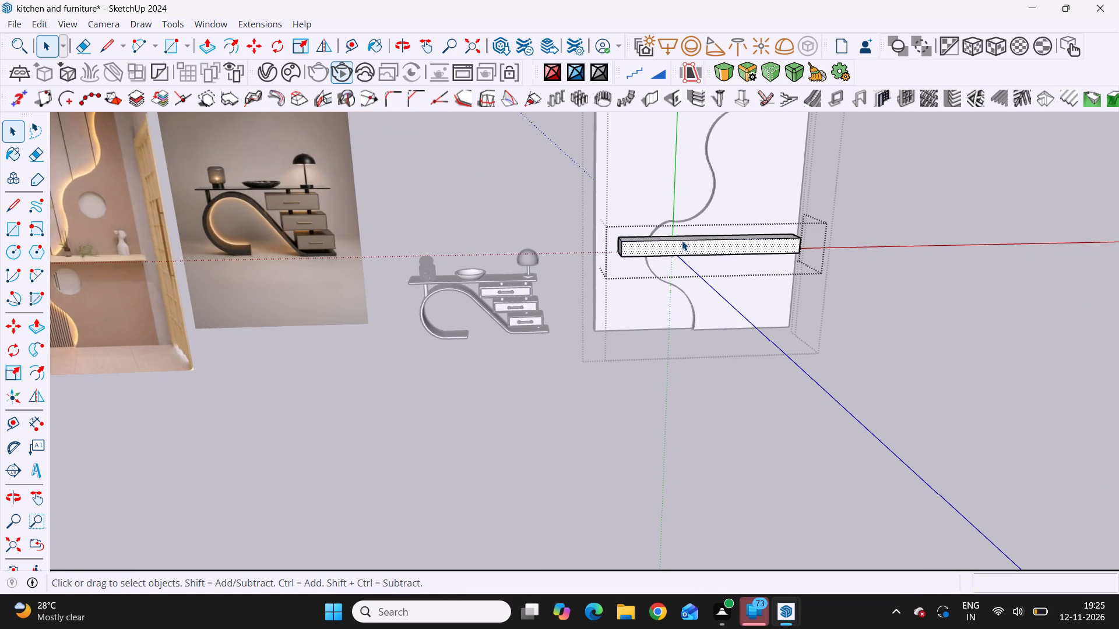
pyautogui.scroll(-11, 660, 306)
pyautogui.moveTo(702, 278); pyautogui.dragTo(399, 359, button='middle')
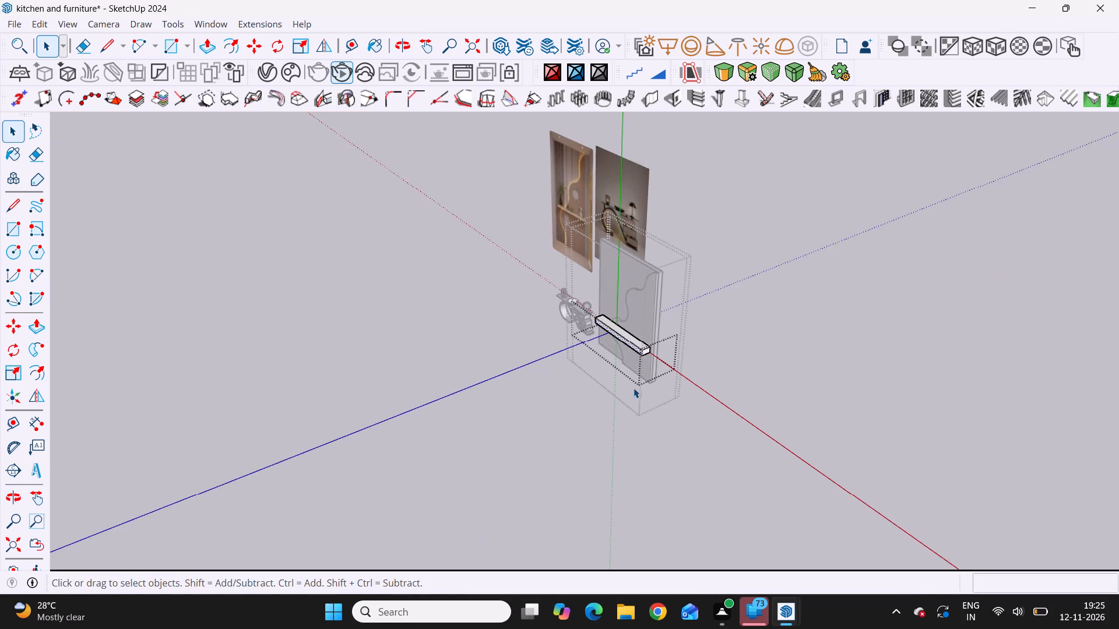
pyautogui.scroll(5, 634, 388)
pyautogui.scroll(5, 650, 341)
pyautogui.scroll(-3, 724, 305)
pyautogui.scroll(8, 653, 316)
pyautogui.click(677, 341)
pyautogui.click(900, 294)
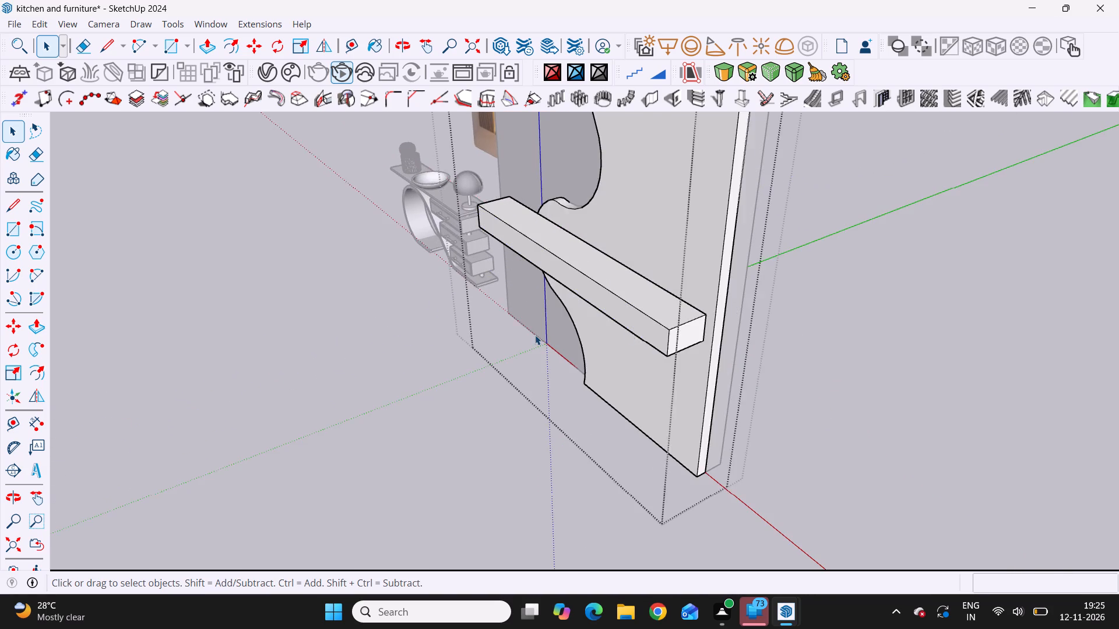
# Compare the wavy front layer and projecting shelf with the wall panel reference image from several angles.
pyautogui.scroll(-4, 535, 335)
pyautogui.moveTo(517, 323); pyautogui.dragTo(803, 305, button='middle')
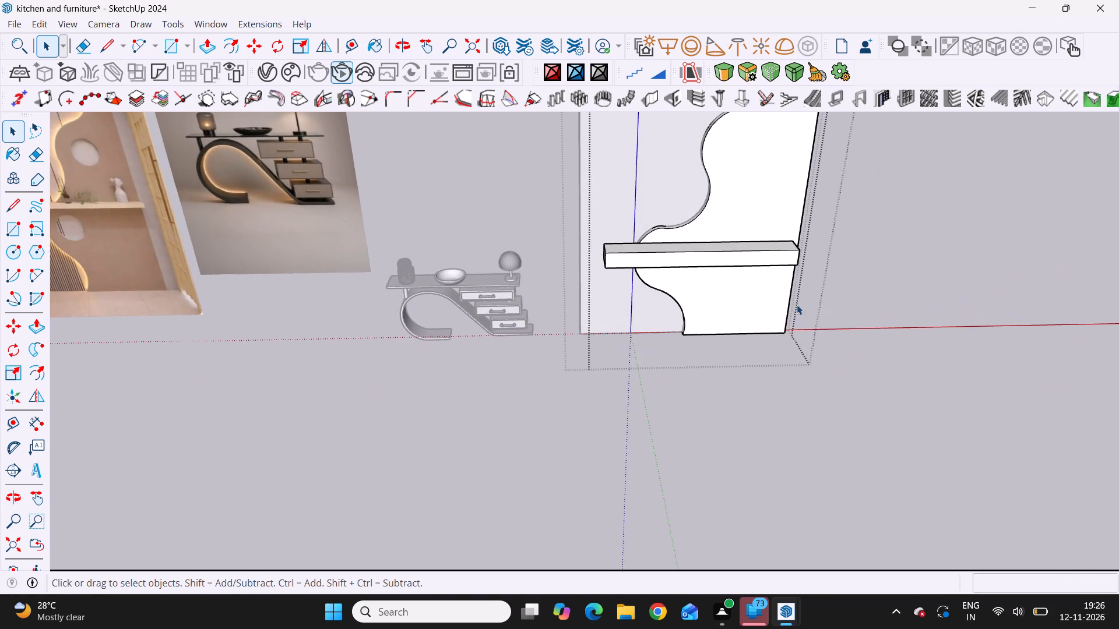
pyautogui.scroll(-10, 639, 458)
pyautogui.scroll(5, 681, 369)
pyautogui.scroll(2, 680, 305)
pyautogui.moveTo(680, 305); pyautogui.dragTo(689, 244, button='middle')
pyautogui.scroll(1, 689, 244)
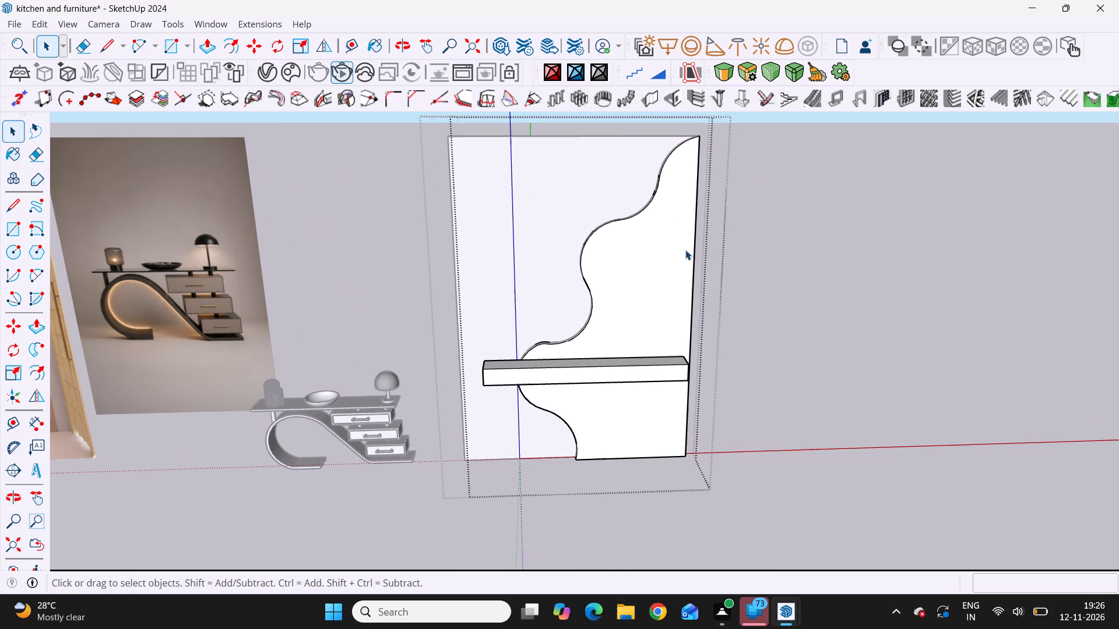
pyautogui.scroll(-7, 641, 269)
pyautogui.moveTo(643, 286); pyautogui.dragTo(617, 384, button='middle')
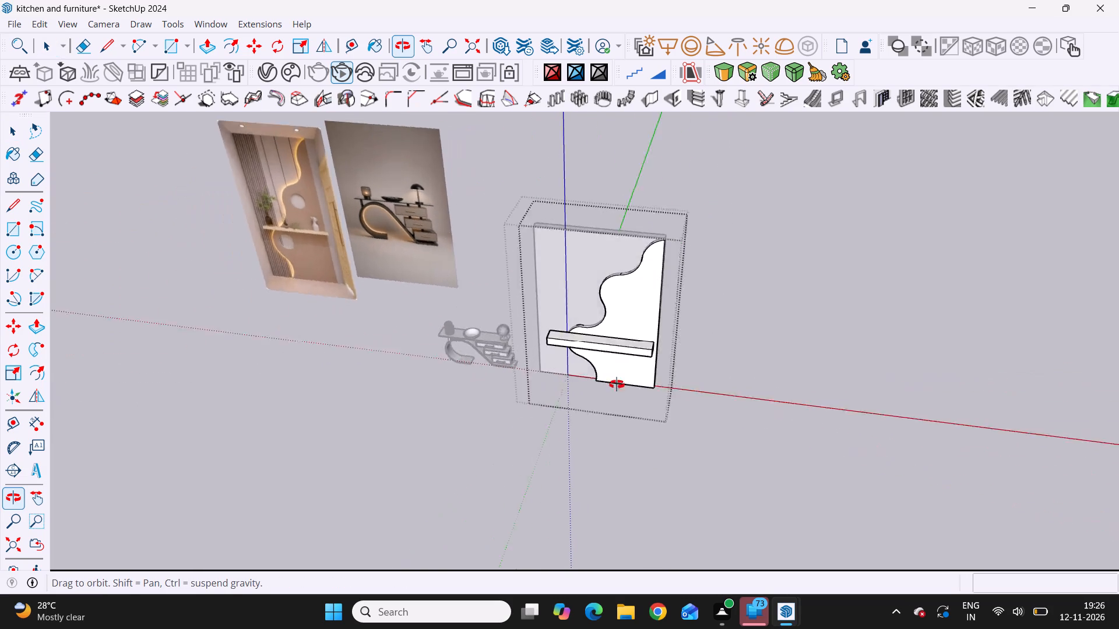
pyautogui.moveTo(617, 384); pyautogui.dragTo(733, 366, button='middle')
pyautogui.moveTo(526, 362); pyautogui.dragTo(502, 366, button='middle')
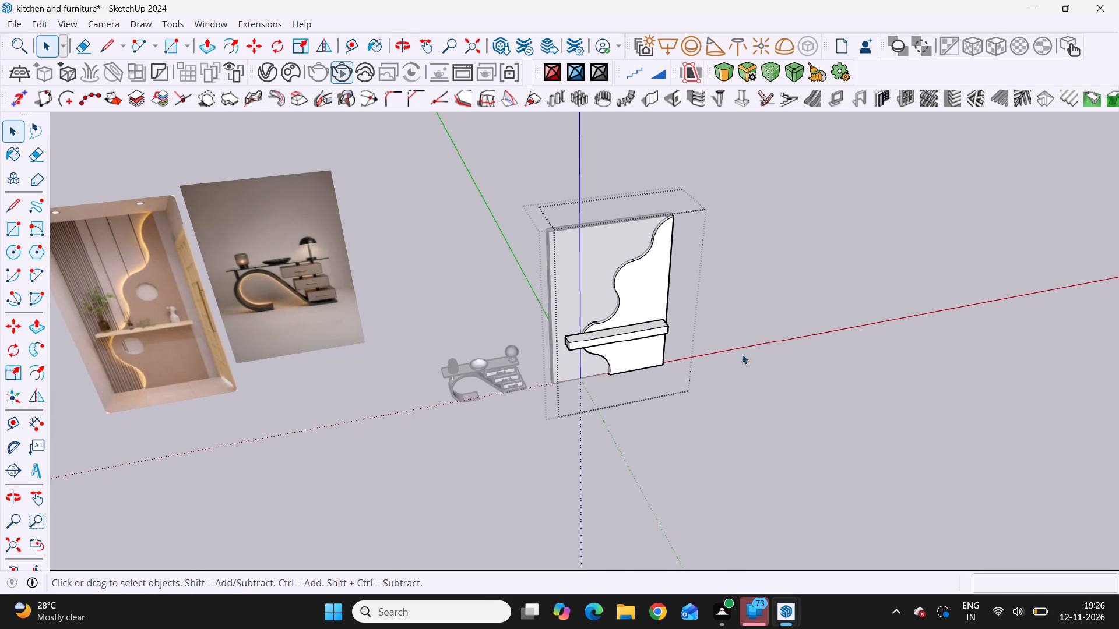
pyautogui.moveTo(677, 368); pyautogui.dragTo(490, 367, button='middle')
pyautogui.scroll(7, 653, 351)
pyautogui.moveTo(650, 342); pyautogui.dragTo(667, 356, button='middle')
pyautogui.scroll(-8, 657, 354)
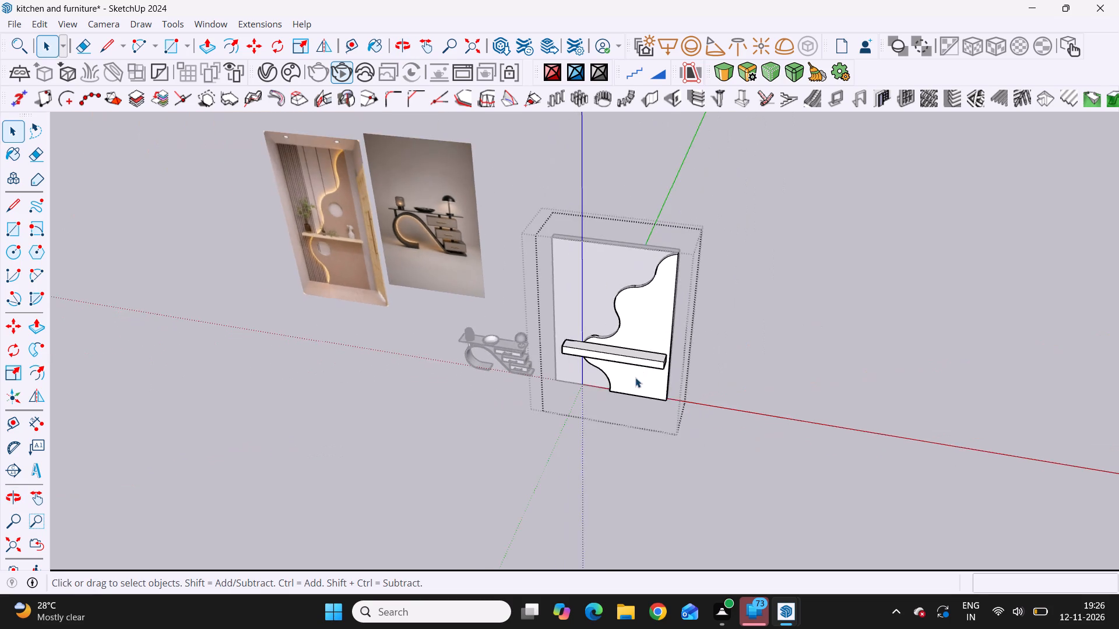
pyautogui.moveTo(634, 376); pyautogui.dragTo(765, 308, button='middle')
pyautogui.scroll(3, 661, 282)
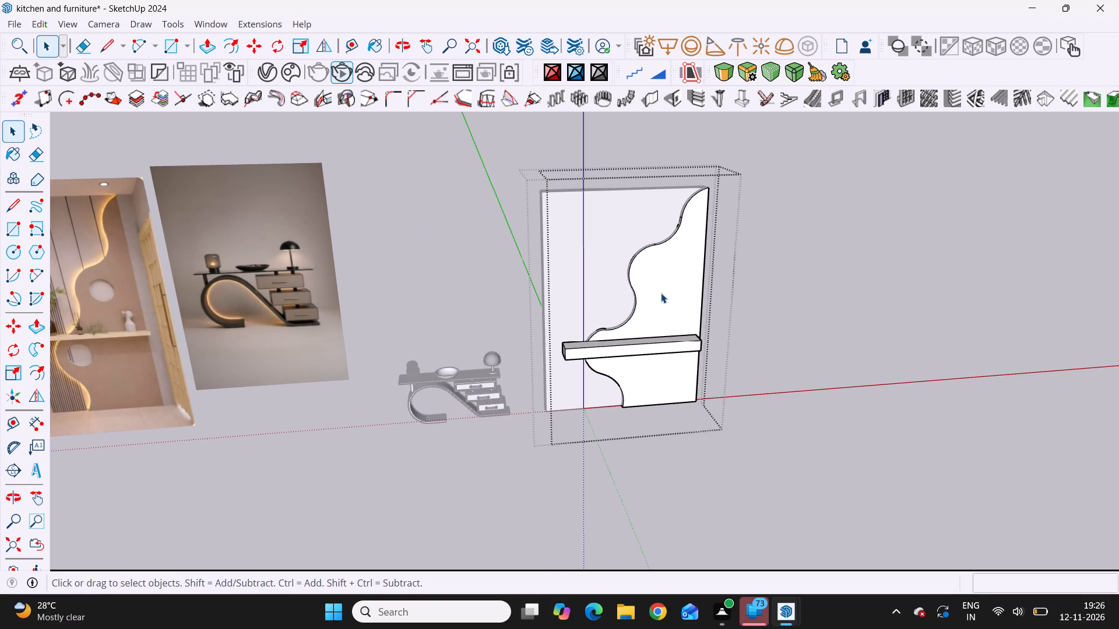
# Leave the wavy front layer's group and return to the group containing the whole wall panel.
pyautogui.click(661, 293)
pyautogui.scroll(-2, 777, 315)
pyautogui.click(796, 295)
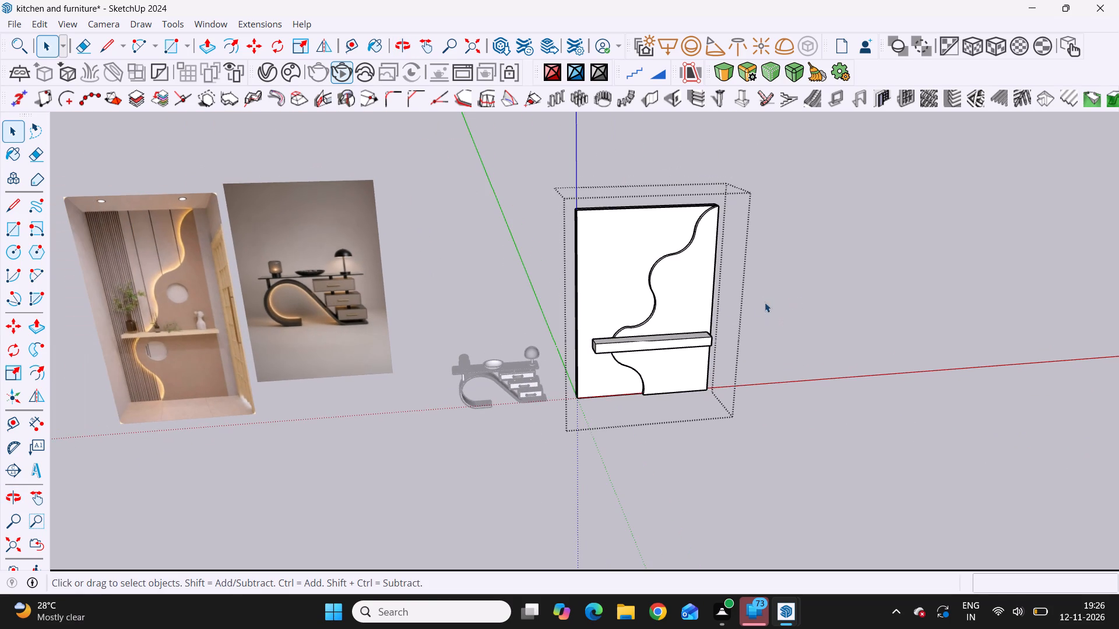
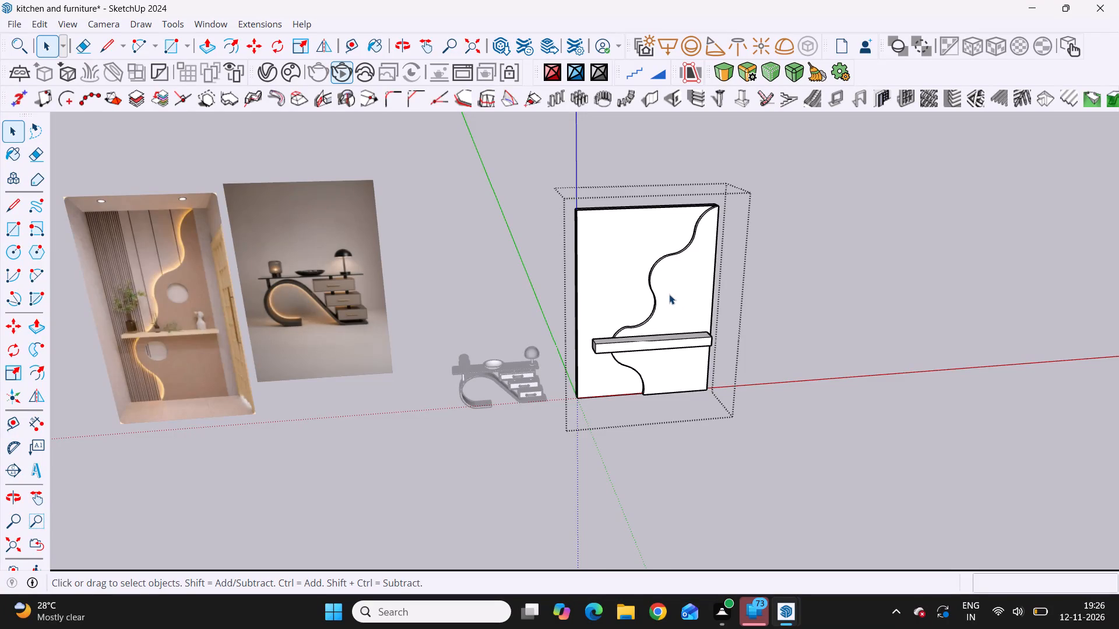
# Compare the wall panel's wavy edge and shelf placement with the reference image from near-frontal and slightly angled views.
pyautogui.scroll(3, 624, 377)
pyautogui.scroll(-2, 624, 377)
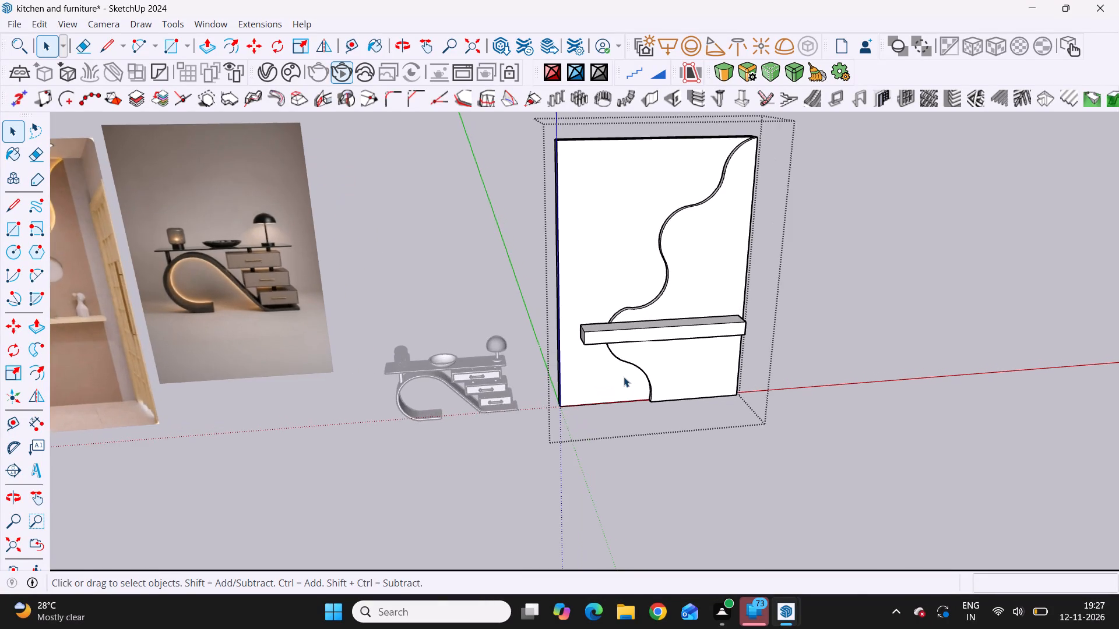
pyautogui.scroll(-13, 624, 377)
pyautogui.moveTo(696, 374); pyautogui.dragTo(635, 397, button='middle')
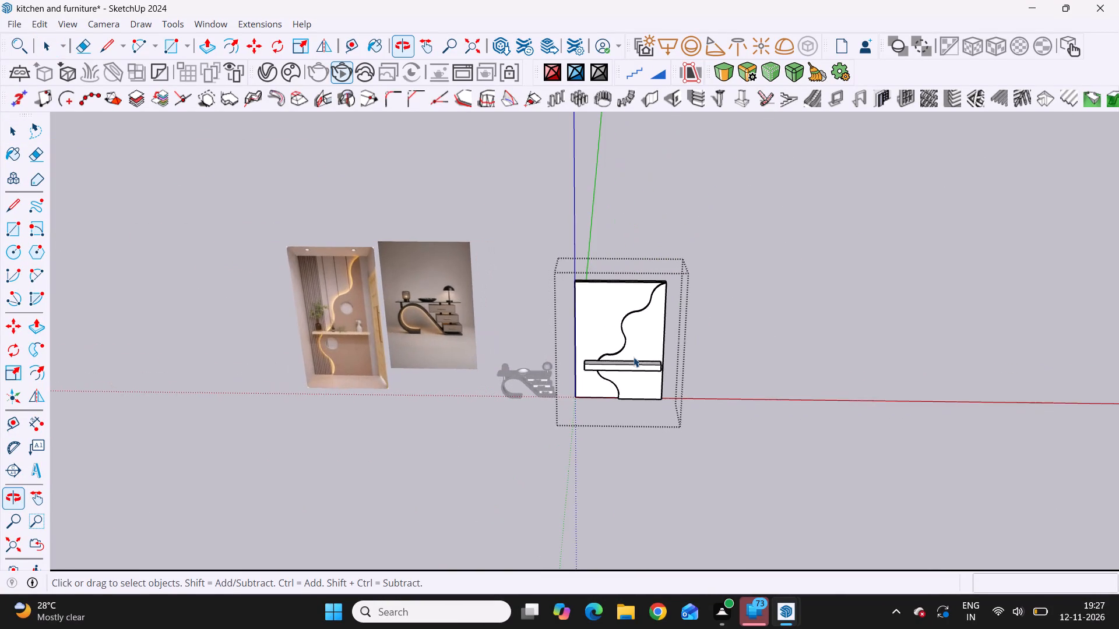
pyautogui.scroll(5, 634, 356)
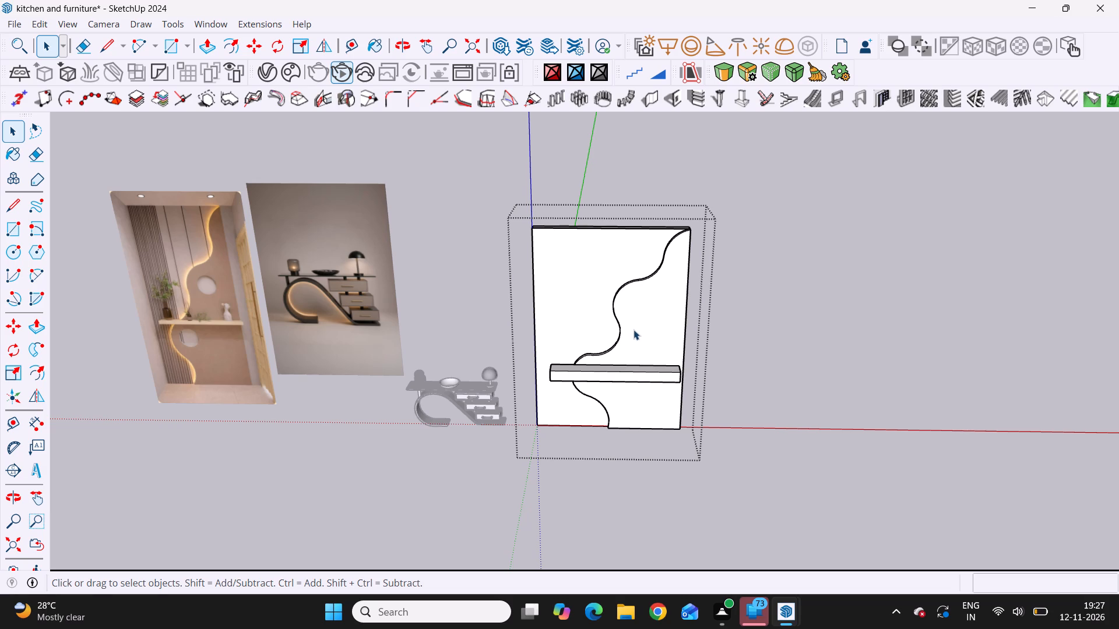
pyautogui.scroll(2, 634, 330)
pyautogui.scroll(-5, 650, 294)
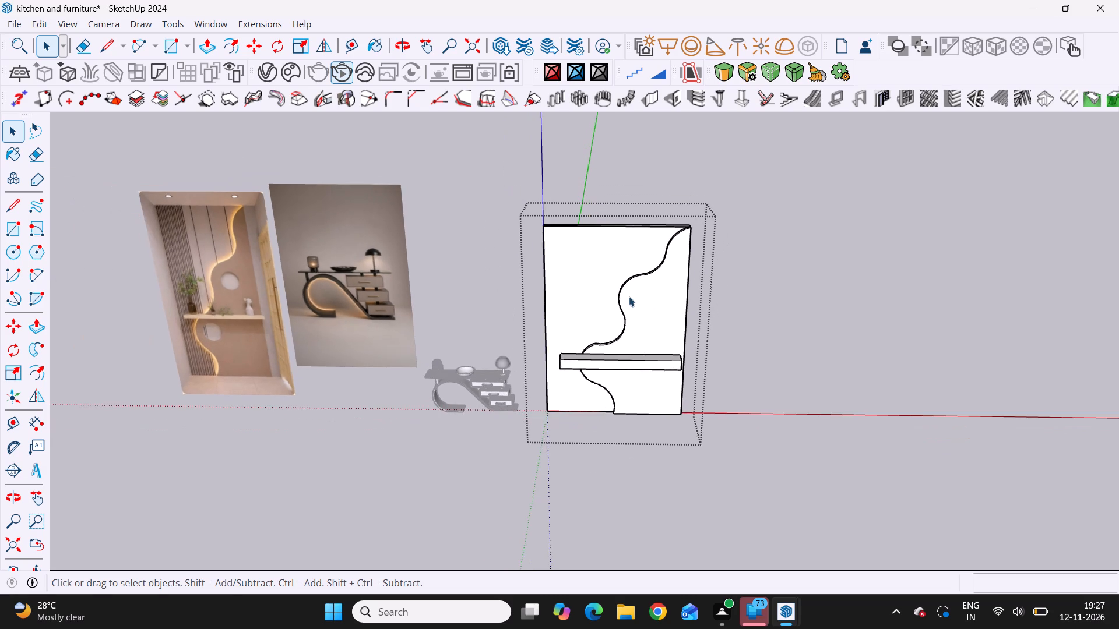
pyautogui.moveTo(617, 284); pyautogui.dragTo(673, 245, button='middle')
pyautogui.scroll(4, 628, 299)
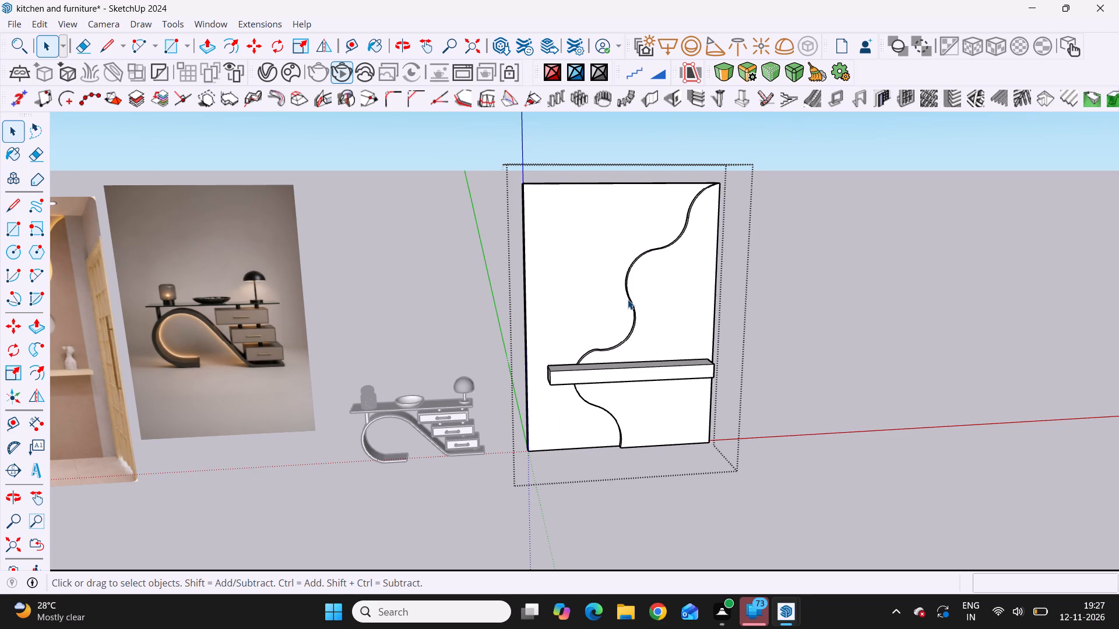
pyautogui.scroll(-8, 604, 281)
pyautogui.moveTo(611, 292); pyautogui.dragTo(650, 271, button='middle')
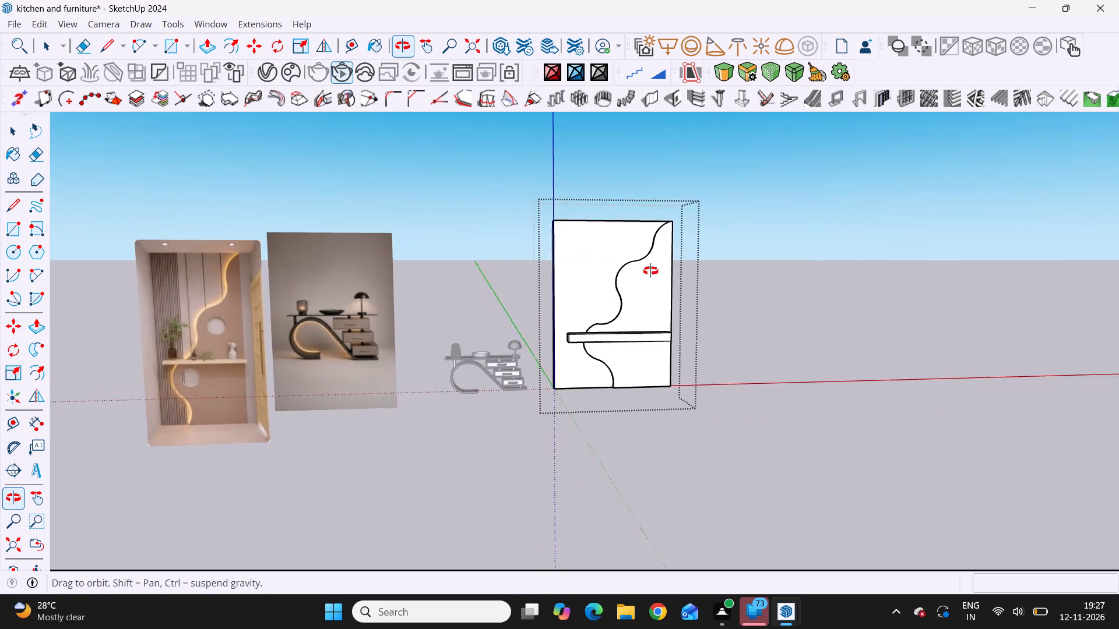
pyautogui.moveTo(650, 271); pyautogui.dragTo(591, 311, button='middle')
pyautogui.scroll(4, 590, 310)
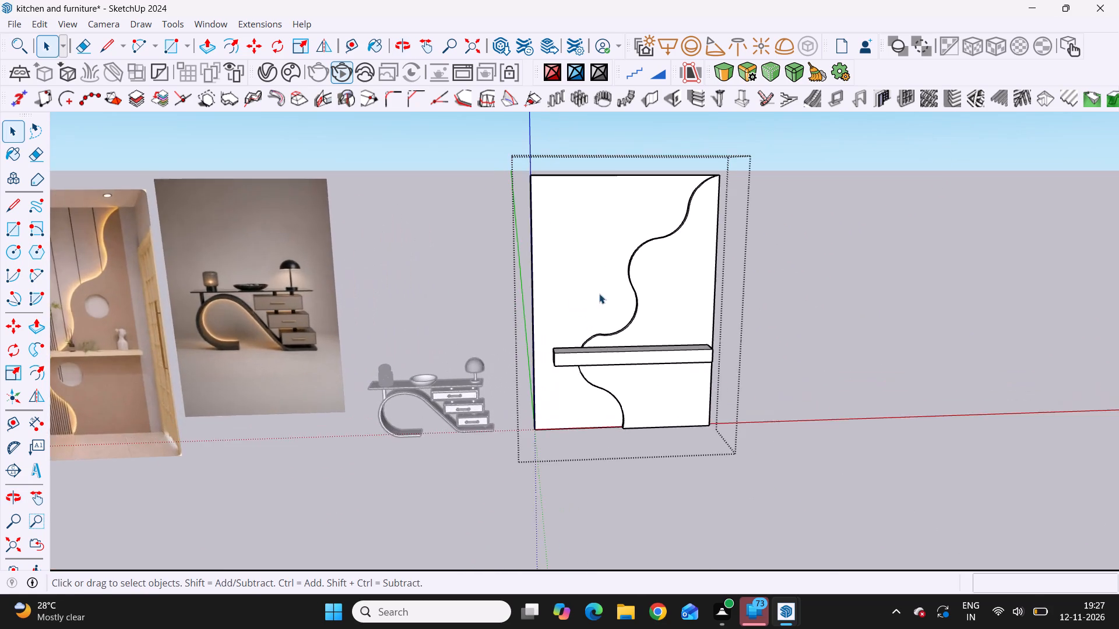
pyautogui.scroll(-10, 599, 294)
pyautogui.moveTo(617, 291); pyautogui.dragTo(631, 326, button='middle')
pyautogui.scroll(1, 562, 354)
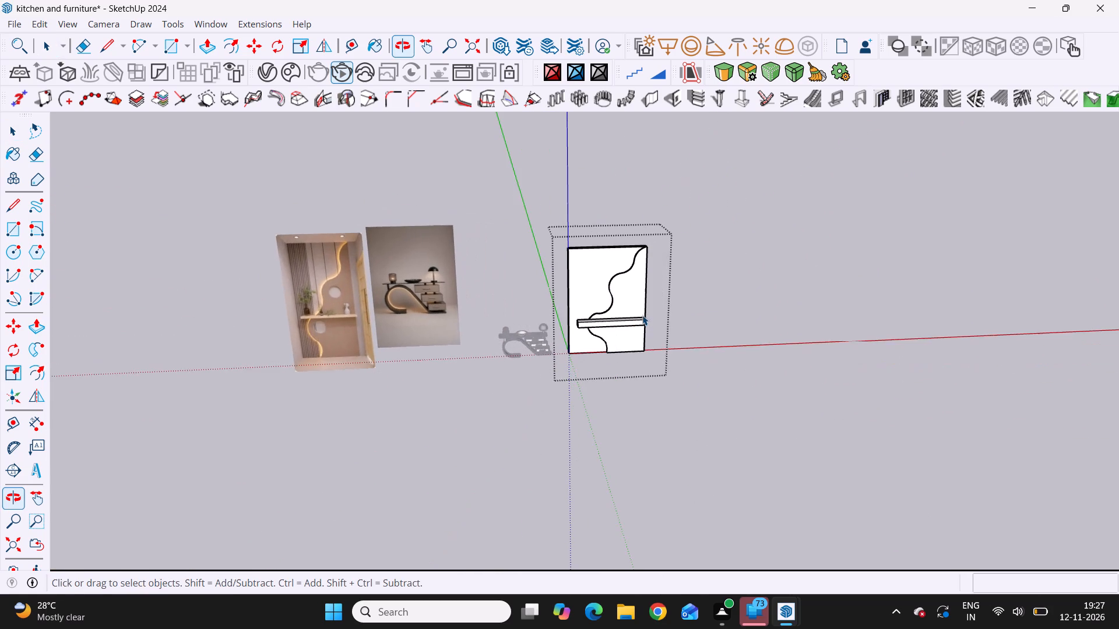
pyautogui.scroll(3, 642, 314)
pyautogui.scroll(-7, 558, 235)
pyautogui.moveTo(470, 278); pyautogui.dragTo(340, 275, button='middle')
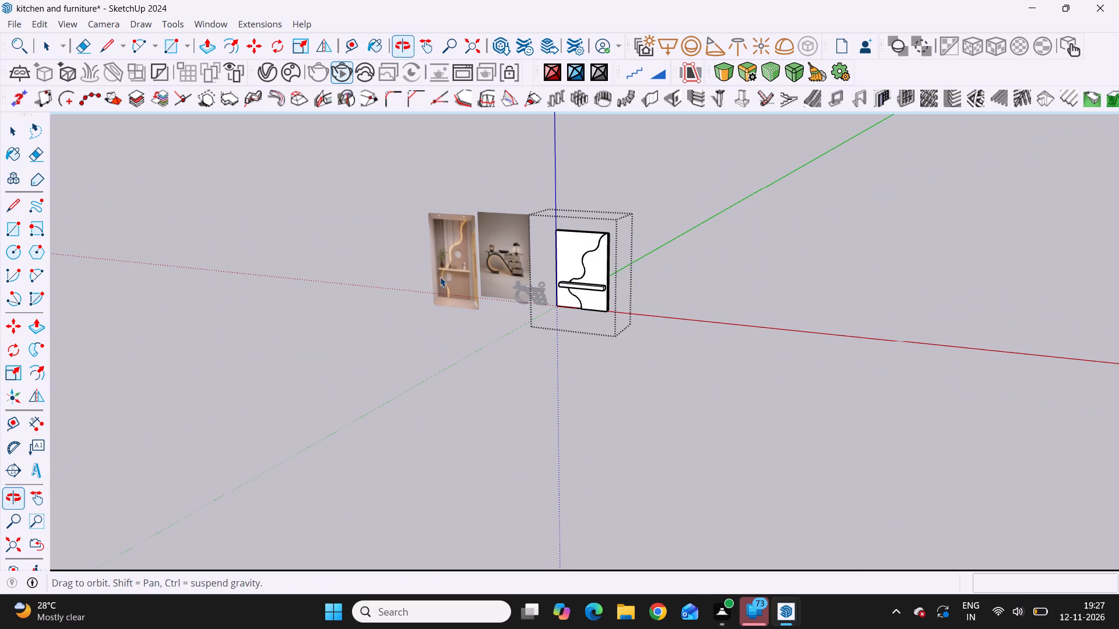
pyautogui.scroll(4, 522, 285)
pyautogui.scroll(8, 569, 266)
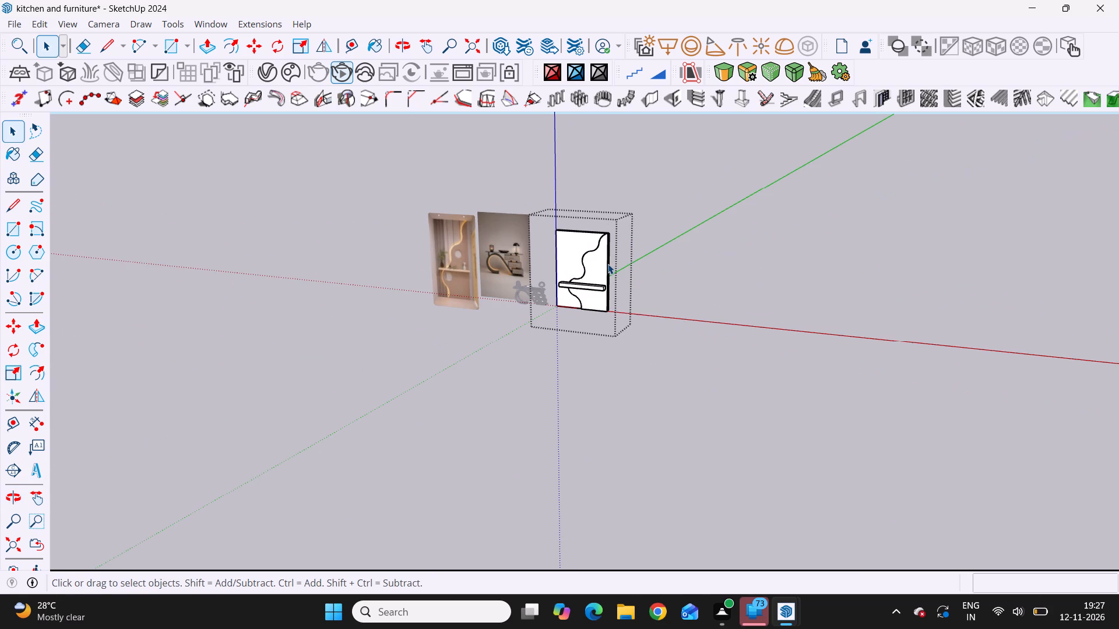
pyautogui.scroll(4, 607, 264)
pyautogui.scroll(-4, 585, 260)
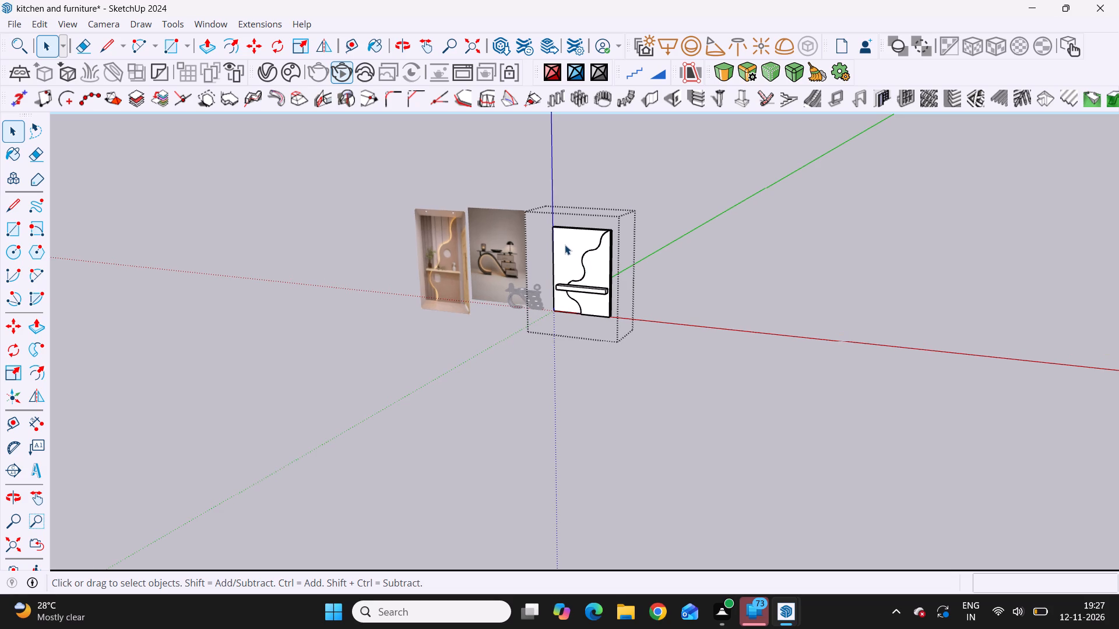
pyautogui.scroll(4, 565, 243)
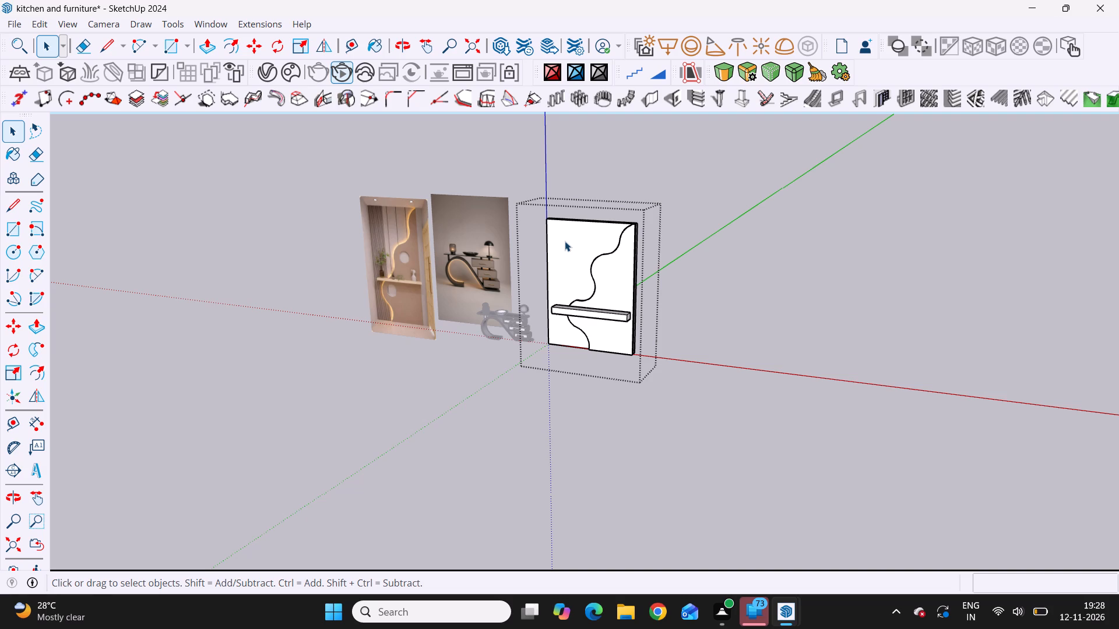
pyautogui.scroll(-9, 584, 245)
pyautogui.moveTo(584, 245); pyautogui.dragTo(652, 262, button='middle')
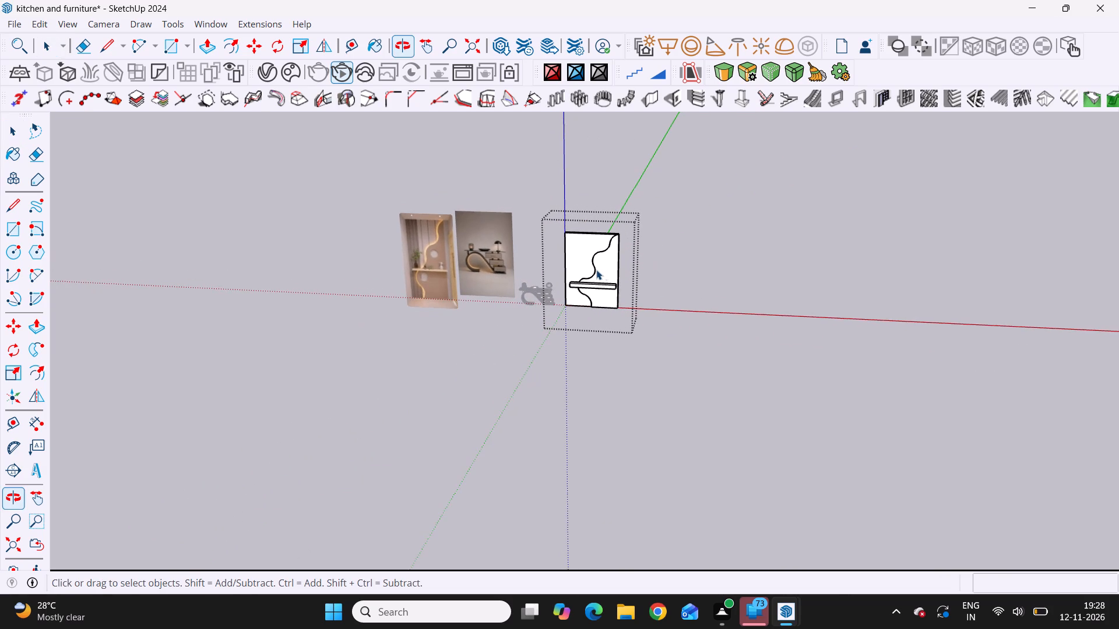
pyautogui.scroll(5, 596, 268)
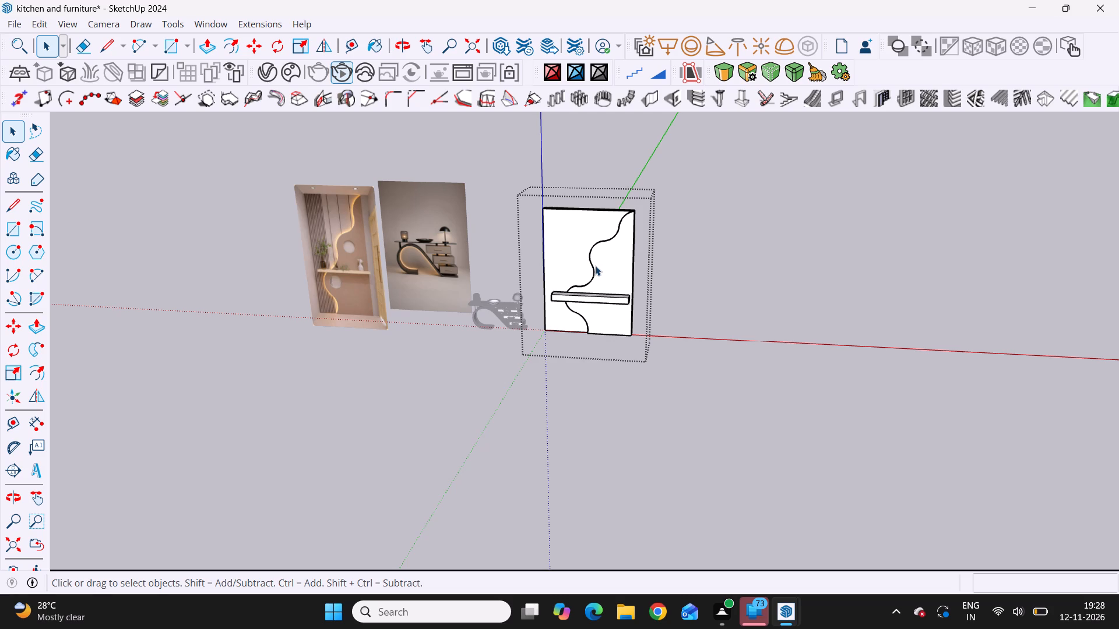
pyautogui.scroll(-5, 648, 257)
pyautogui.scroll(3, 580, 248)
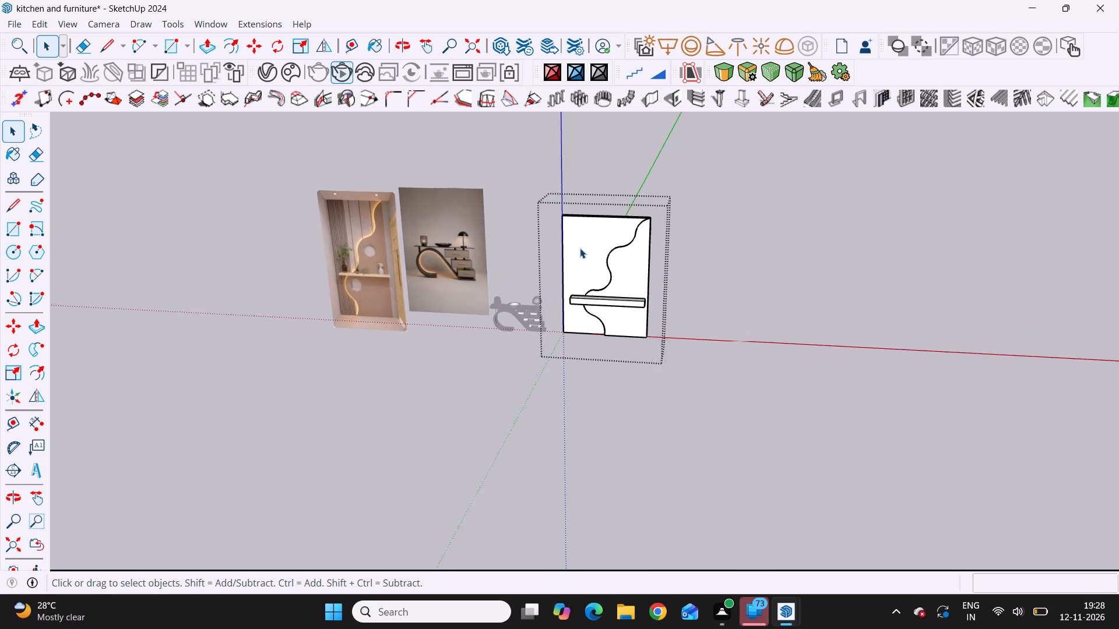
pyautogui.scroll(2, 580, 248)
pyautogui.scroll(-4, 611, 238)
pyautogui.moveTo(650, 229); pyautogui.dragTo(735, 280, button='middle')
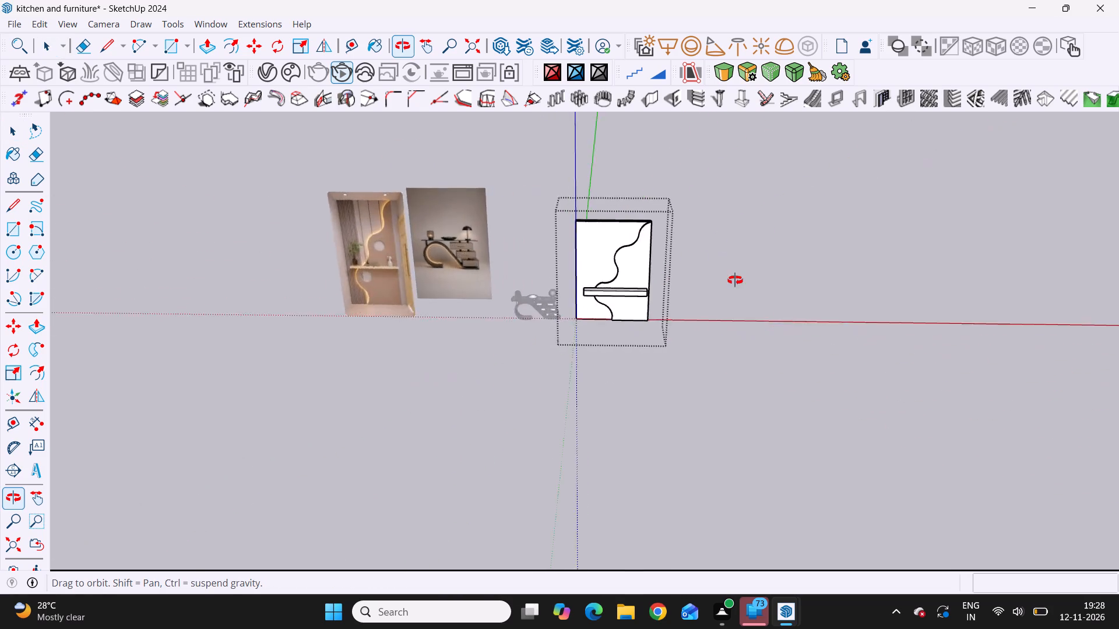
pyautogui.moveTo(735, 280); pyautogui.dragTo(722, 261, button='middle')
pyautogui.scroll(4, 634, 248)
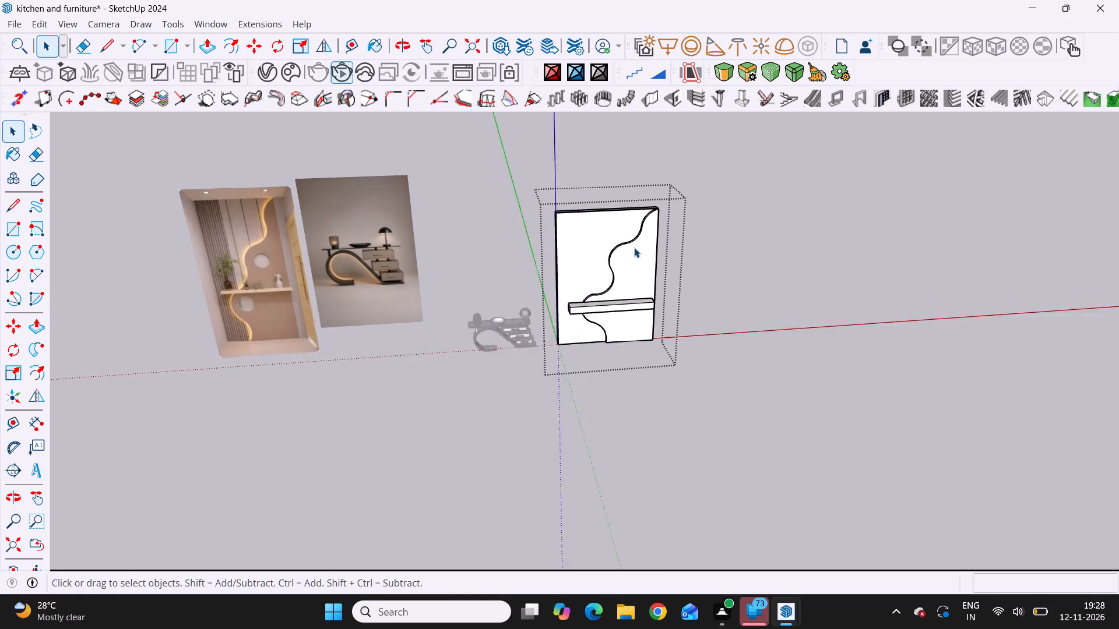
# Examine the layer thicknesses and shelf projection of the wall panel from raised angles on both sides and from the front.
pyautogui.scroll(1, 634, 248)
pyautogui.moveTo(701, 243); pyautogui.dragTo(857, 317, button='middle')
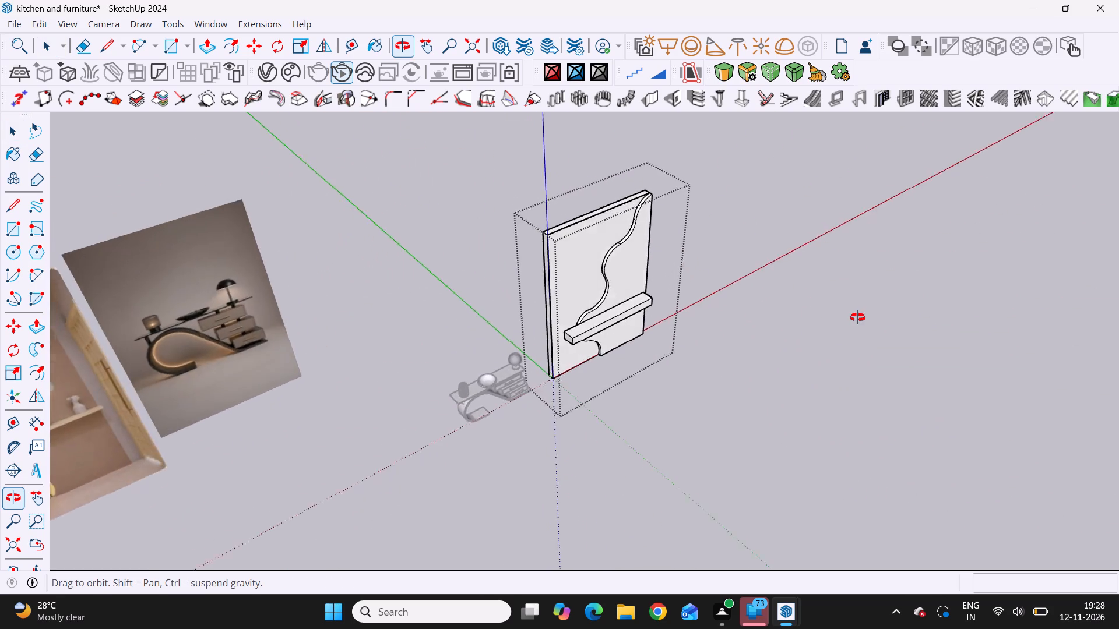
pyautogui.moveTo(857, 317); pyautogui.dragTo(876, 328, button='middle')
pyautogui.scroll(2, 654, 258)
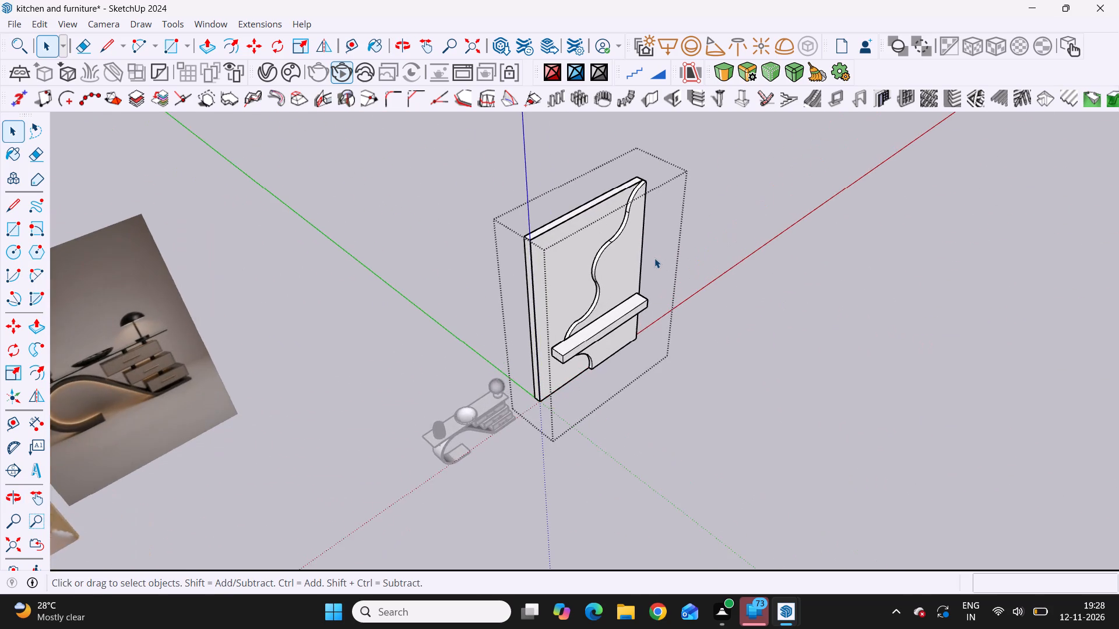
pyautogui.moveTo(699, 241); pyautogui.dragTo(579, 160, button='middle')
pyautogui.scroll(-4, 592, 250)
pyautogui.moveTo(625, 254); pyautogui.dragTo(660, 327, button='middle')
pyautogui.scroll(5, 638, 270)
pyautogui.scroll(-3, 697, 249)
pyautogui.moveTo(697, 249); pyautogui.dragTo(404, 298, button='middle')
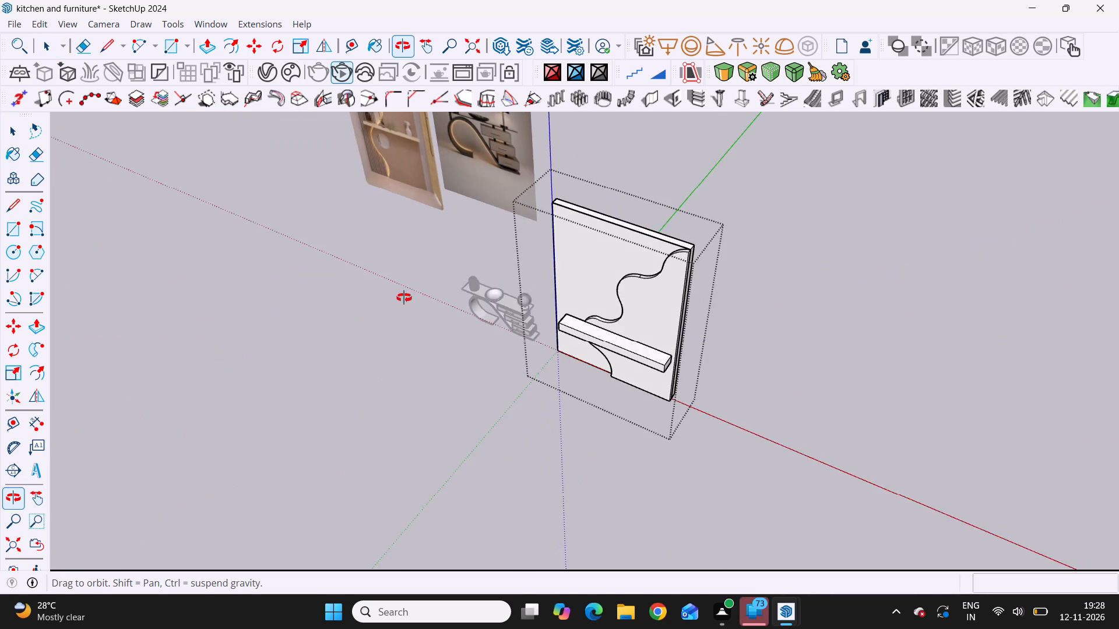
pyautogui.moveTo(404, 298); pyautogui.dragTo(638, 136, button='middle')
pyautogui.scroll(-5, 559, 316)
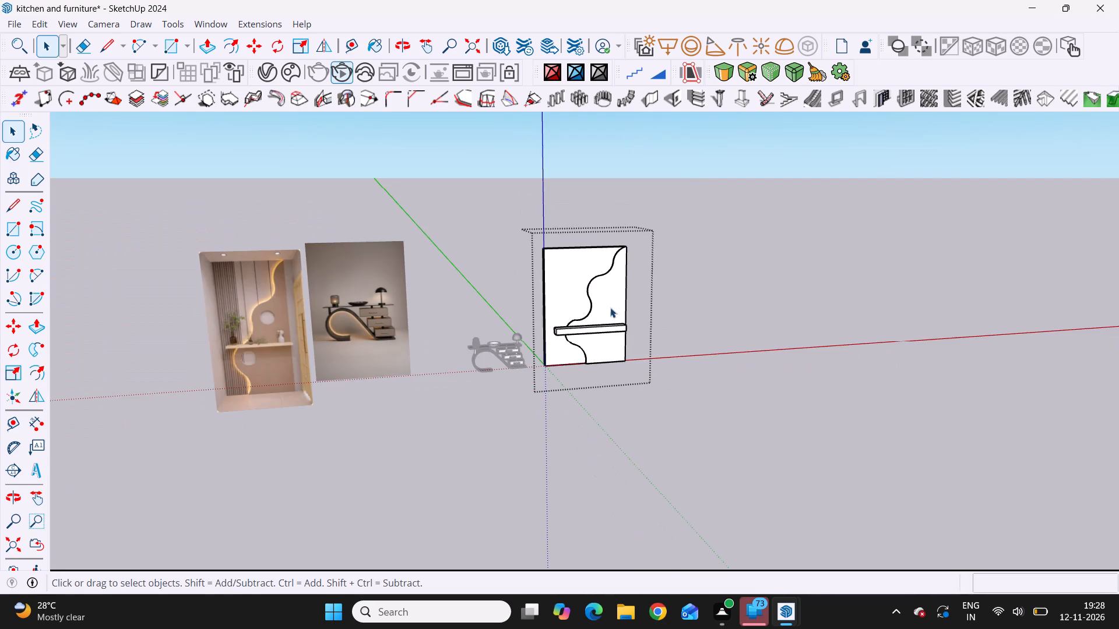
pyautogui.moveTo(625, 291); pyautogui.dragTo(584, 252, button='middle')
pyautogui.scroll(5, 583, 253)
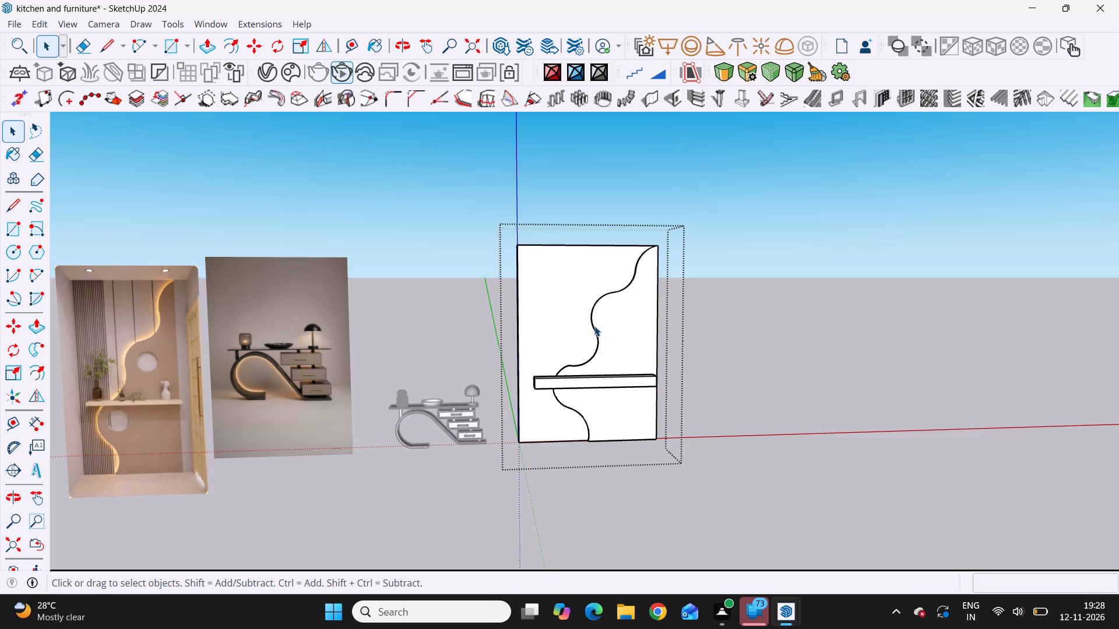
pyautogui.scroll(-6, 598, 331)
pyautogui.scroll(5, 555, 345)
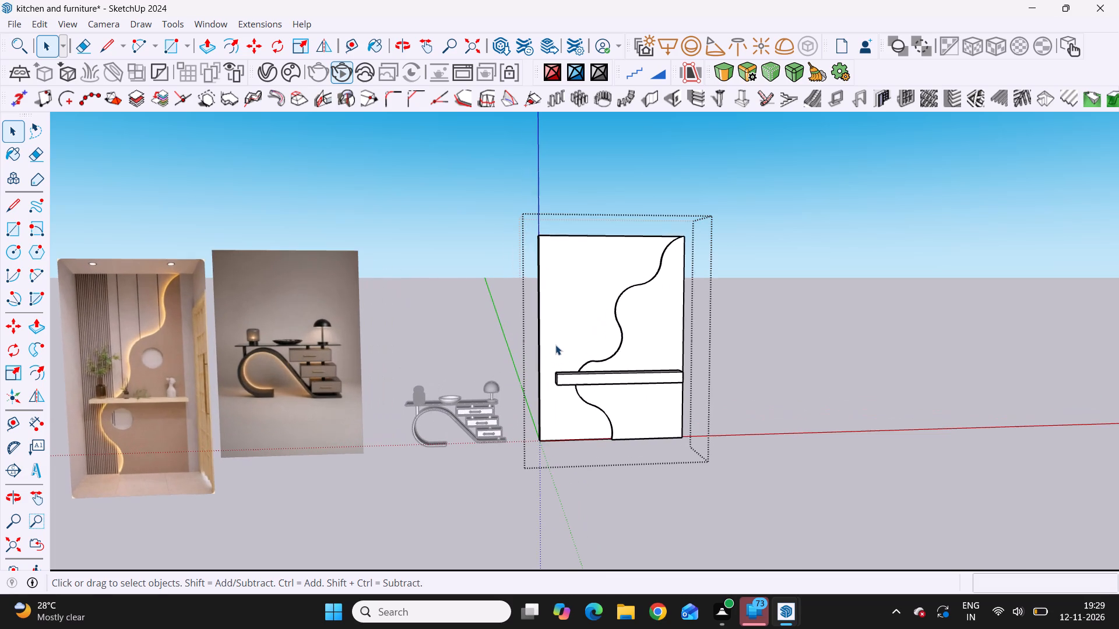
# Leave the wall panel's group and return to the top level of the model.
pyautogui.click(592, 302)
pyautogui.click(835, 259)
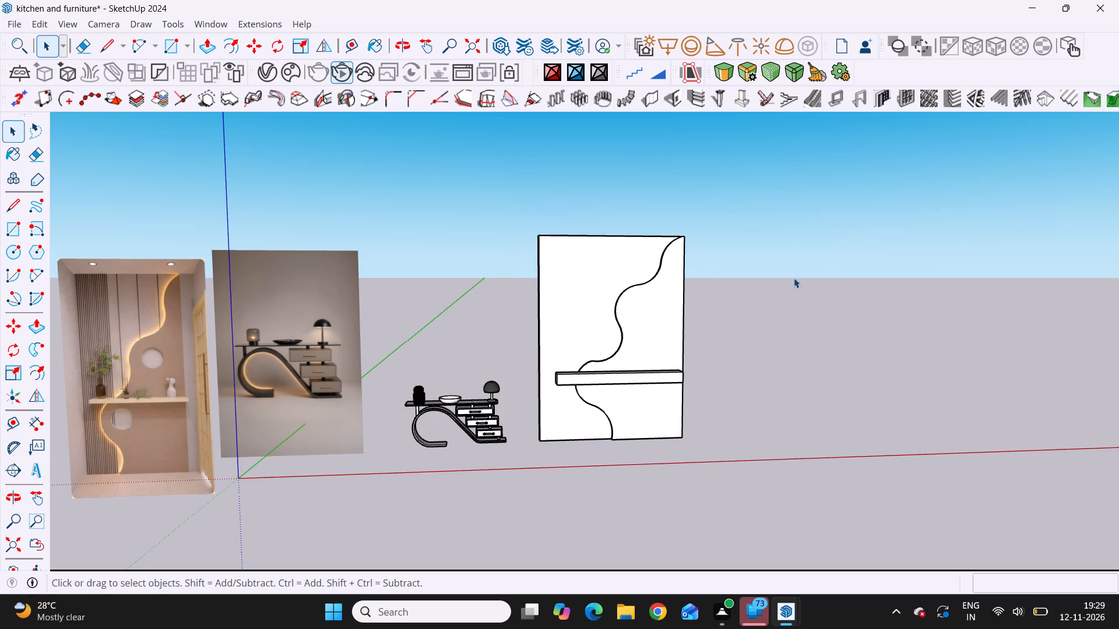
# Review the complete wall panel beside the console desk and the reference images from side and frontal angles.
pyautogui.scroll(-6, 692, 256)
pyautogui.moveTo(695, 273); pyautogui.dragTo(691, 337, button='middle')
pyautogui.scroll(10, 618, 256)
pyautogui.moveTo(650, 277); pyautogui.dragTo(856, 297, button='middle')
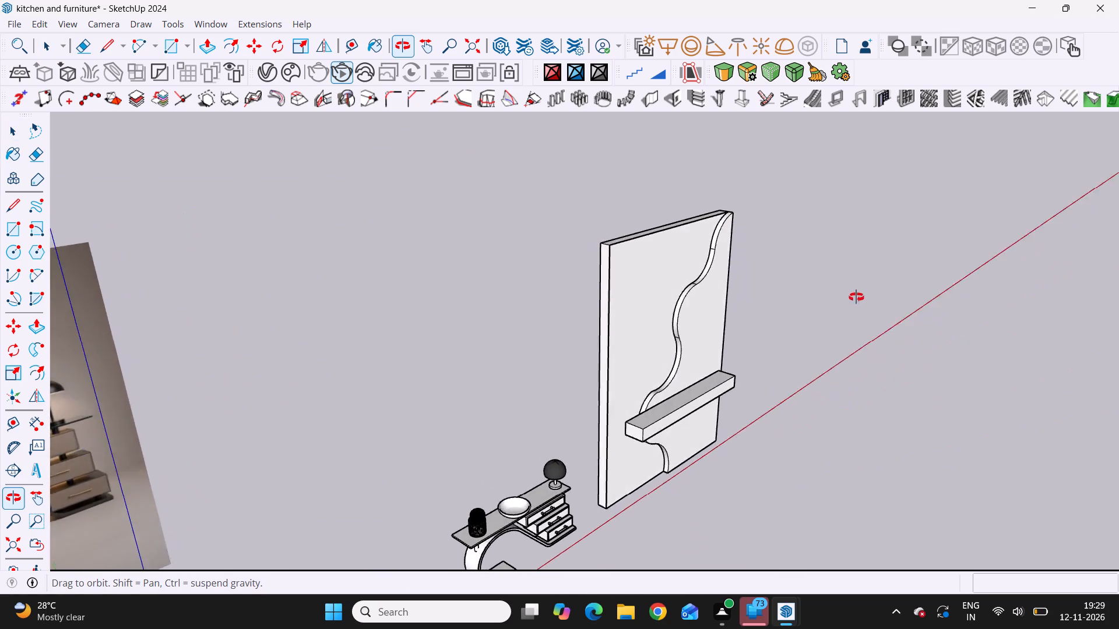
pyautogui.moveTo(856, 297); pyautogui.dragTo(849, 308, button='middle')
pyautogui.scroll(4, 650, 280)
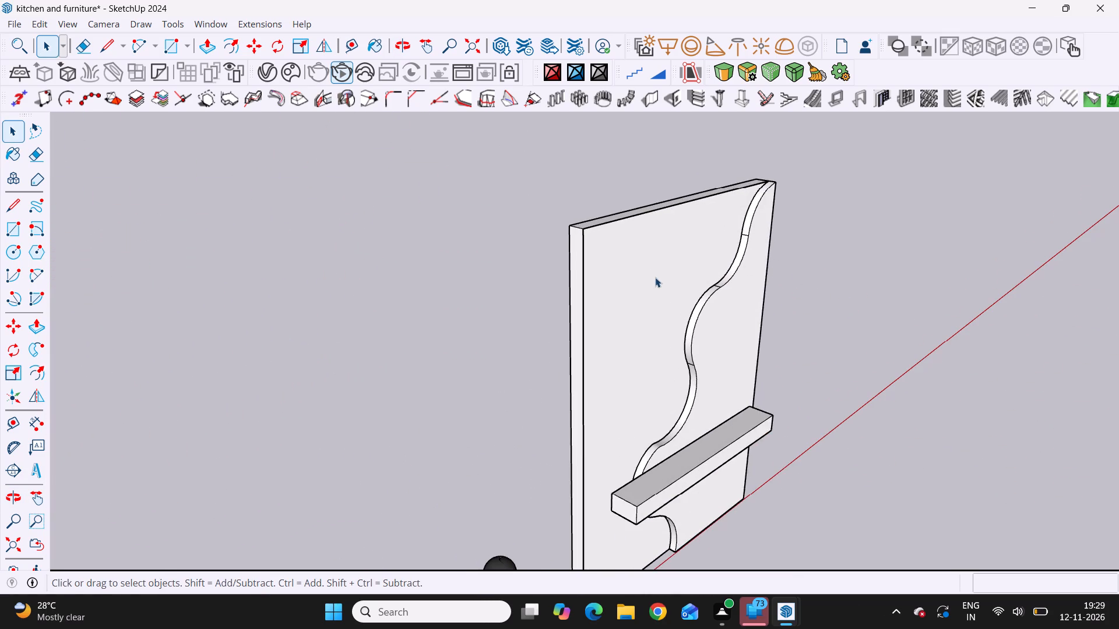
pyautogui.scroll(-10, 665, 257)
pyautogui.moveTo(686, 285); pyautogui.dragTo(642, 287, button='middle')
pyautogui.scroll(3, 702, 335)
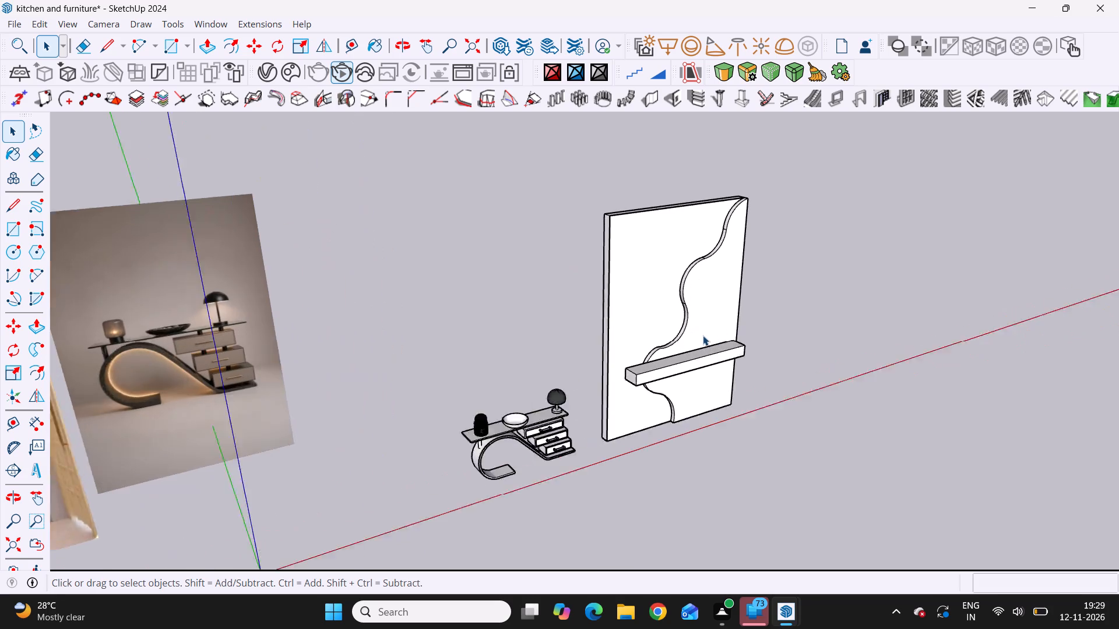
pyautogui.scroll(2, 703, 335)
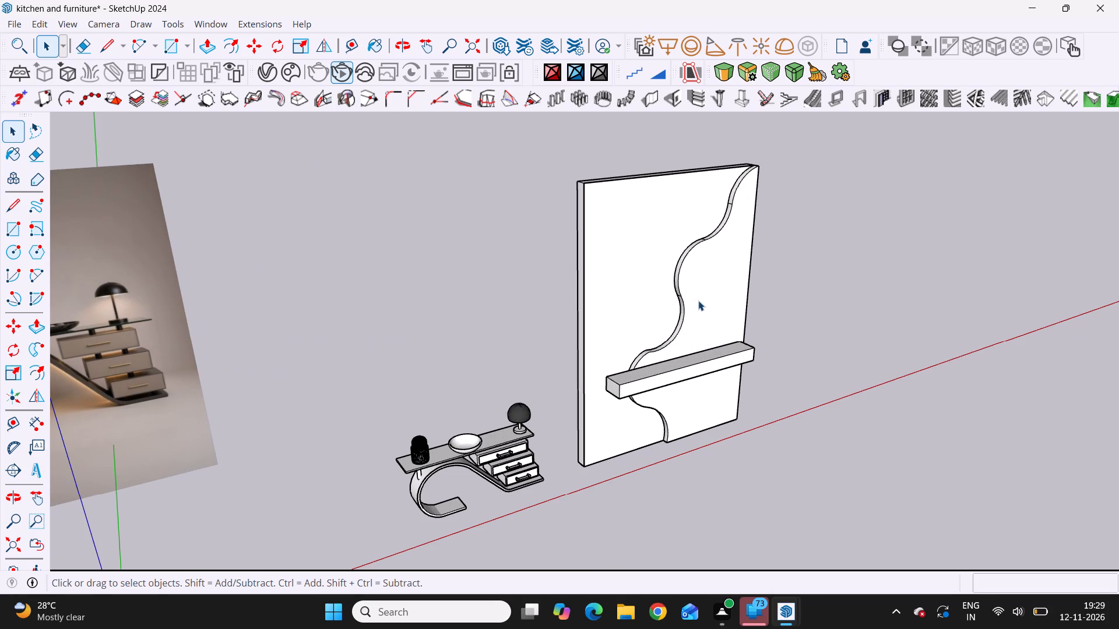
pyautogui.scroll(-2, 698, 299)
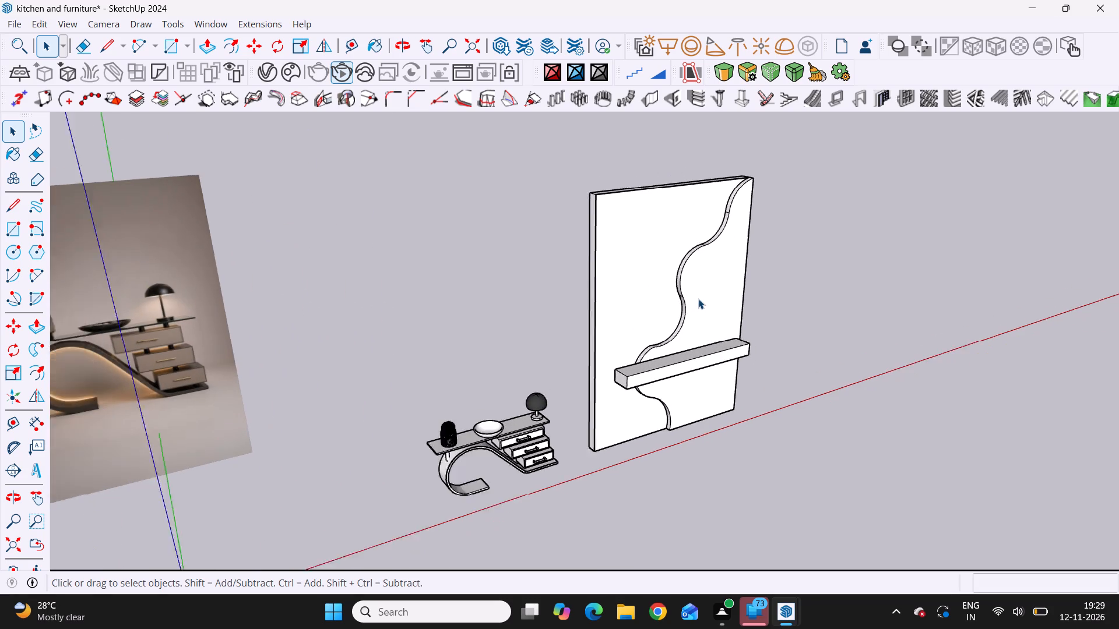
pyautogui.scroll(-12, 698, 299)
pyautogui.moveTo(719, 331); pyautogui.dragTo(607, 326, button='middle')
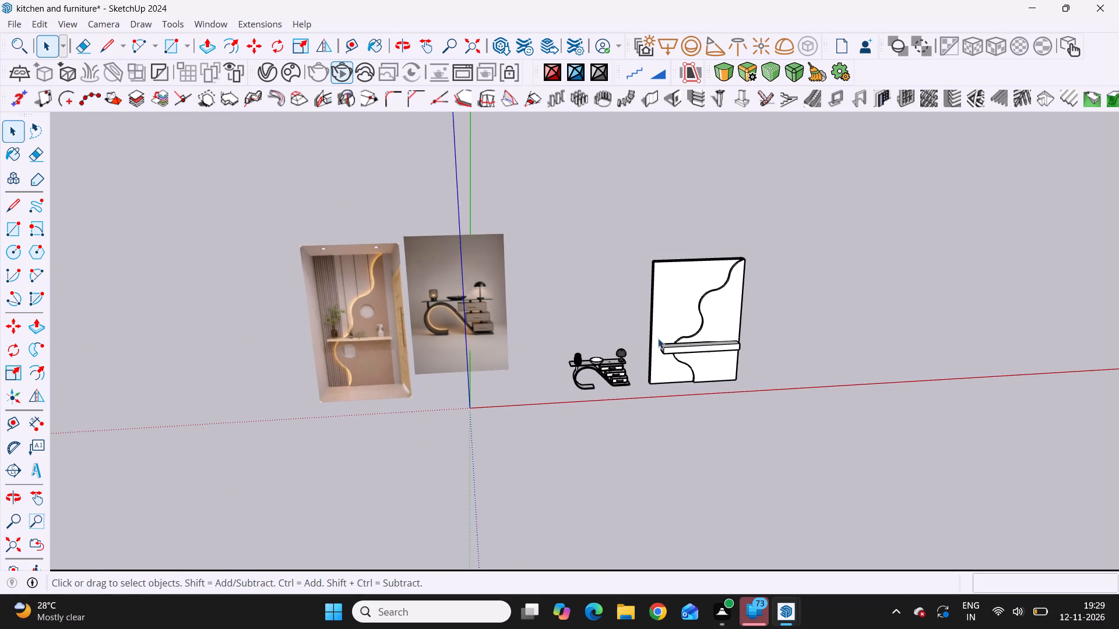
pyautogui.scroll(5, 660, 340)
pyautogui.scroll(-4, 588, 293)
pyautogui.scroll(4, 738, 325)
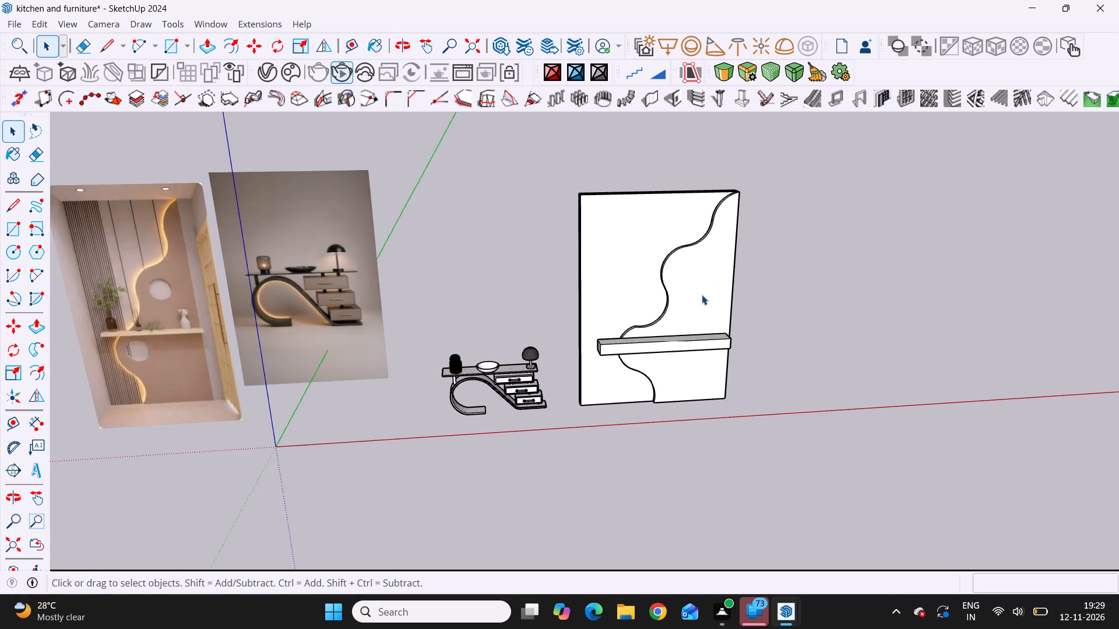
pyautogui.scroll(4, 701, 295)
pyautogui.scroll(-6, 699, 285)
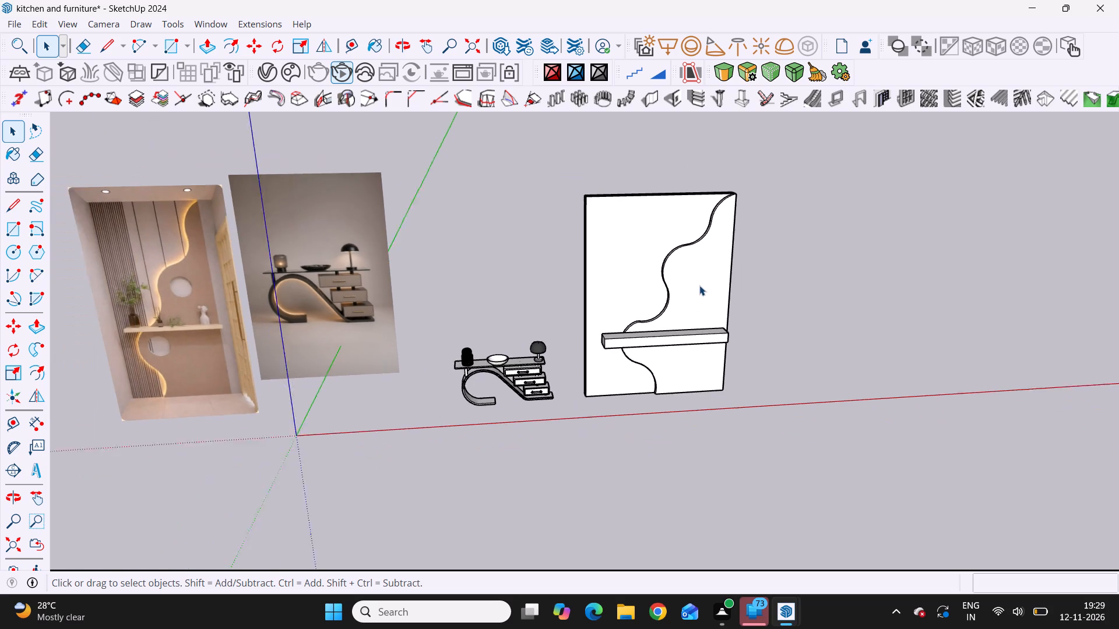
pyautogui.scroll(-1, 699, 285)
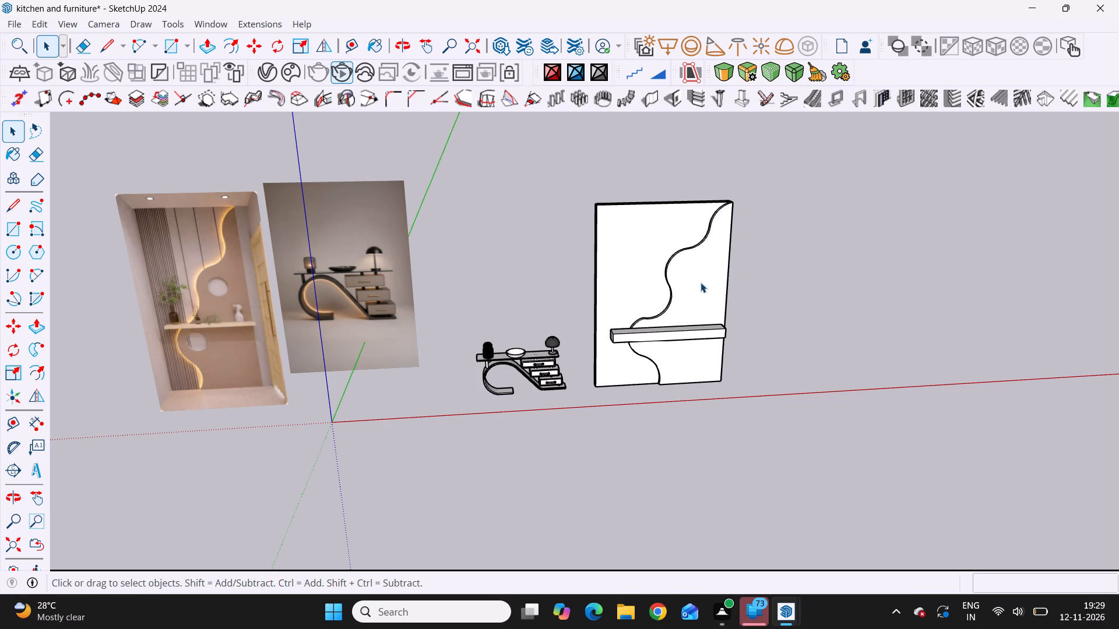
pyautogui.scroll(-10, 701, 282)
pyautogui.moveTo(701, 283); pyautogui.dragTo(671, 262, button='middle')
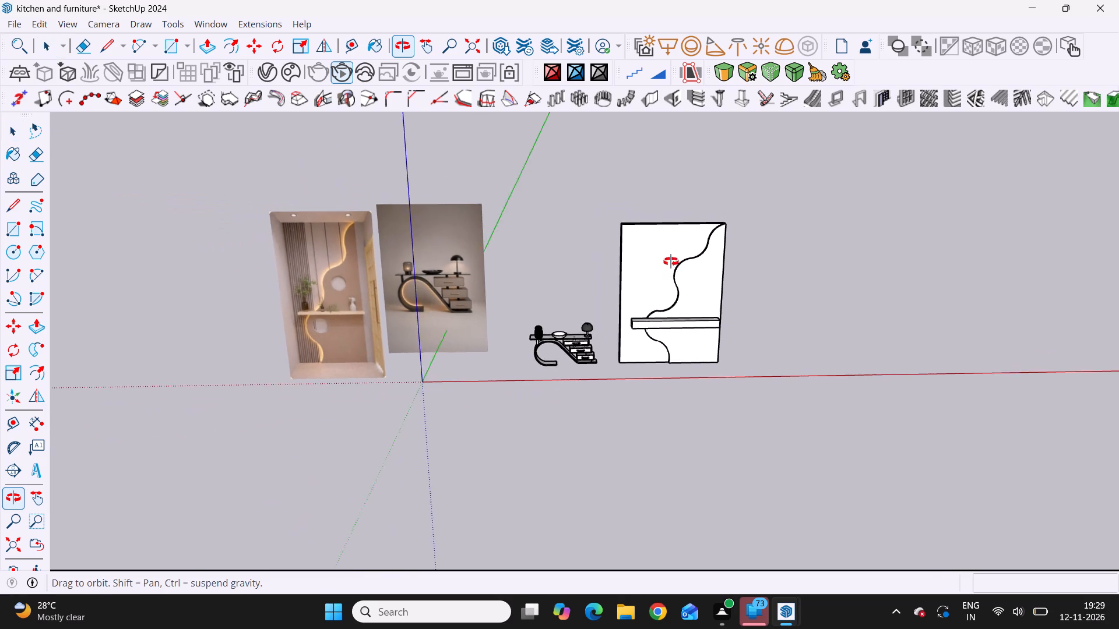
pyautogui.moveTo(671, 262); pyautogui.dragTo(689, 247, button='middle')
pyautogui.scroll(5, 688, 247)
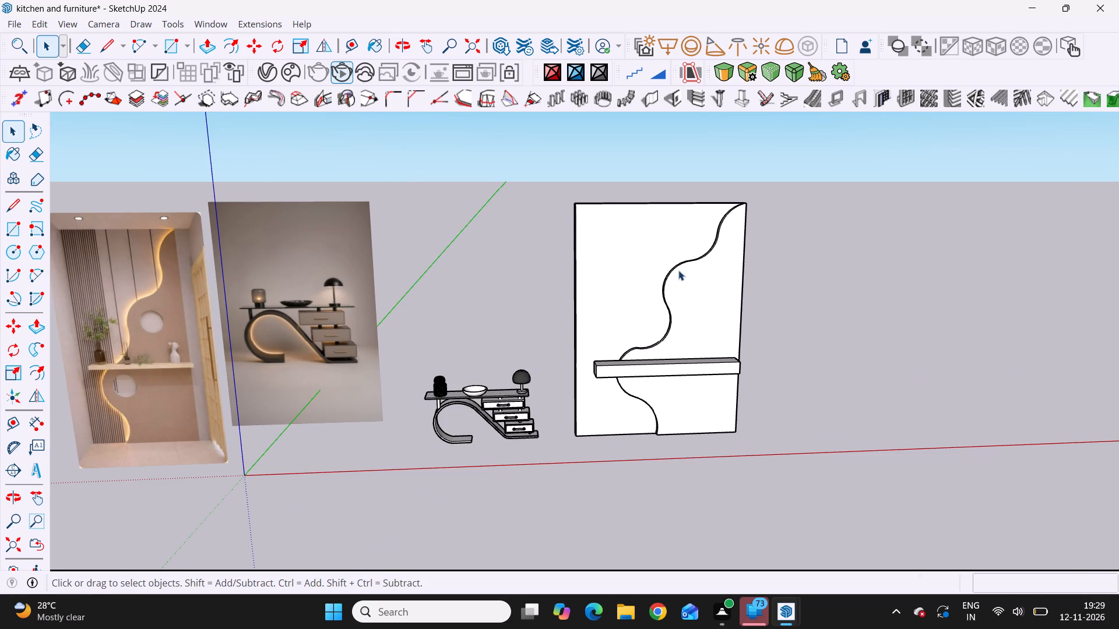
# Review the wall panel beside the console desk and the reference images from distant, raised and frontal angles.
pyautogui.scroll(-7, 671, 292)
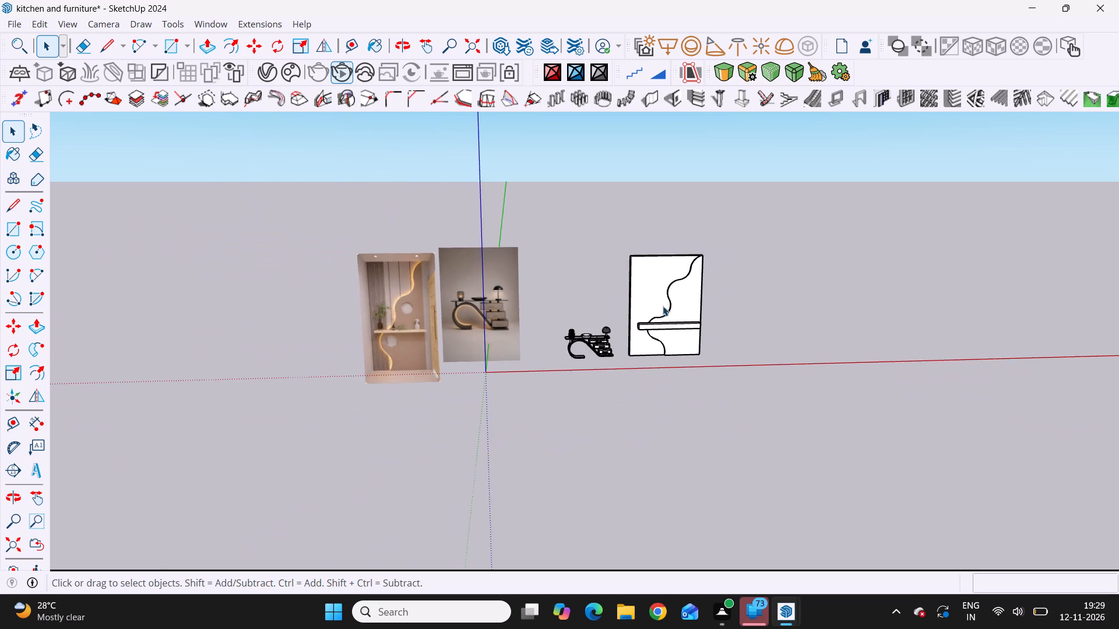
pyautogui.scroll(-5, 663, 306)
pyautogui.moveTo(617, 327); pyautogui.dragTo(557, 374, button='middle')
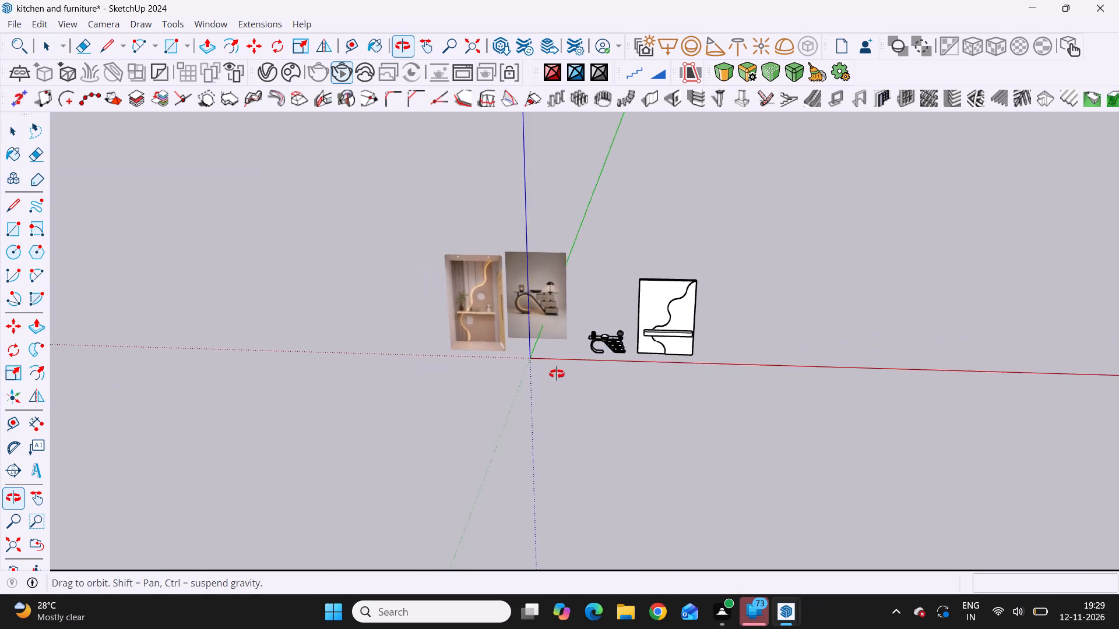
pyautogui.moveTo(557, 374); pyautogui.dragTo(566, 405, button='middle')
pyautogui.scroll(8, 551, 326)
pyautogui.scroll(-10, 539, 328)
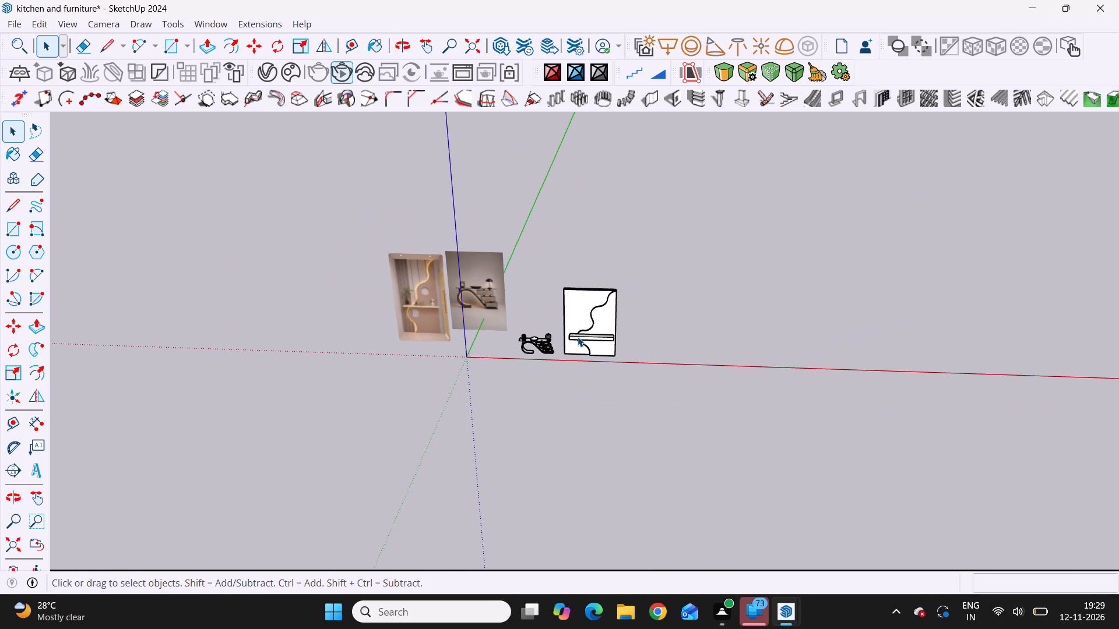
pyautogui.moveTo(578, 337); pyautogui.dragTo(625, 246, button='middle')
pyautogui.scroll(2, 625, 246)
pyautogui.scroll(5, 577, 296)
pyautogui.scroll(-2, 578, 358)
pyautogui.scroll(5, 597, 393)
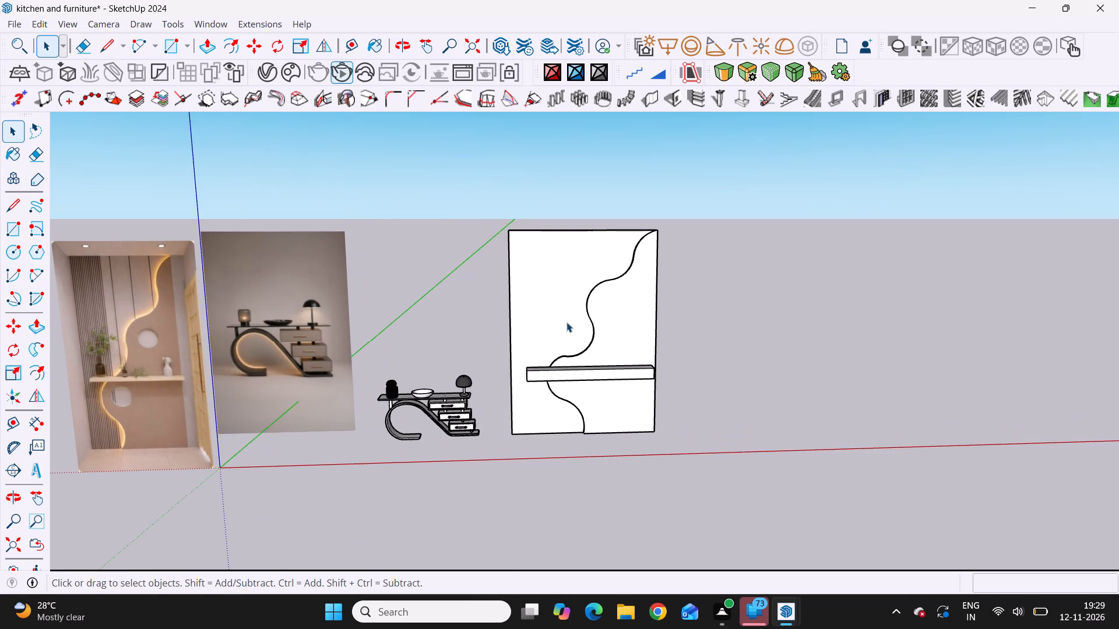
# Open the wall panel's nested groups down to the shelf and select the shelf's end face nearest the console desk.
pyautogui.doubleClick(610, 322)
pyautogui.doubleClick(612, 321)
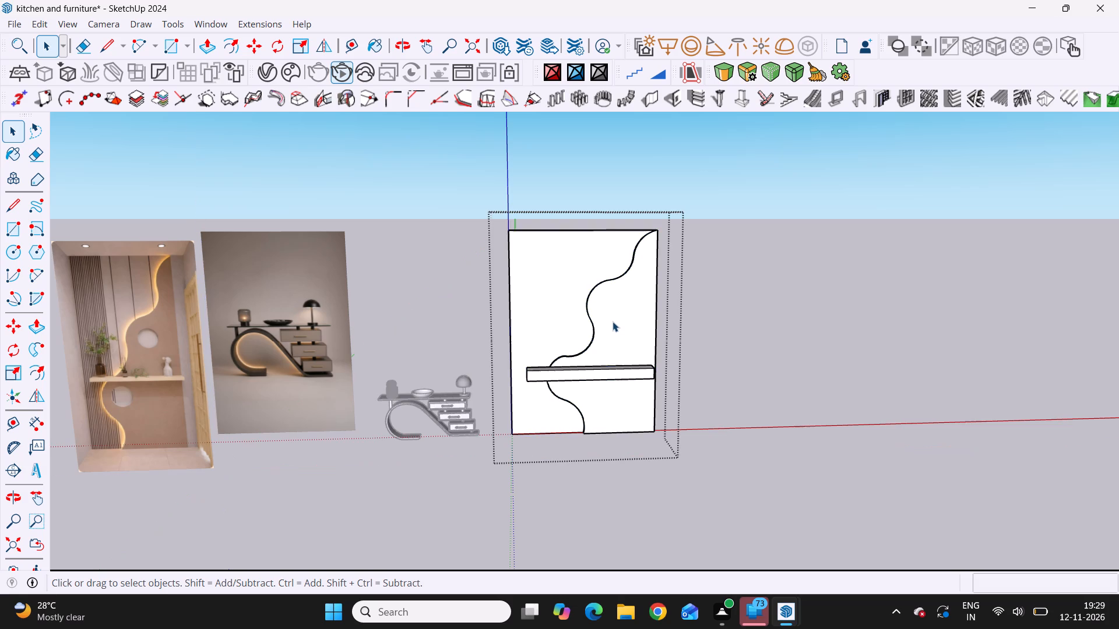
pyautogui.click(613, 321)
pyautogui.scroll(-4, 614, 322)
pyautogui.moveTo(596, 297); pyautogui.dragTo(708, 386, button='middle')
pyautogui.scroll(9, 652, 374)
pyautogui.moveTo(489, 370); pyautogui.dragTo(646, 389, button='middle')
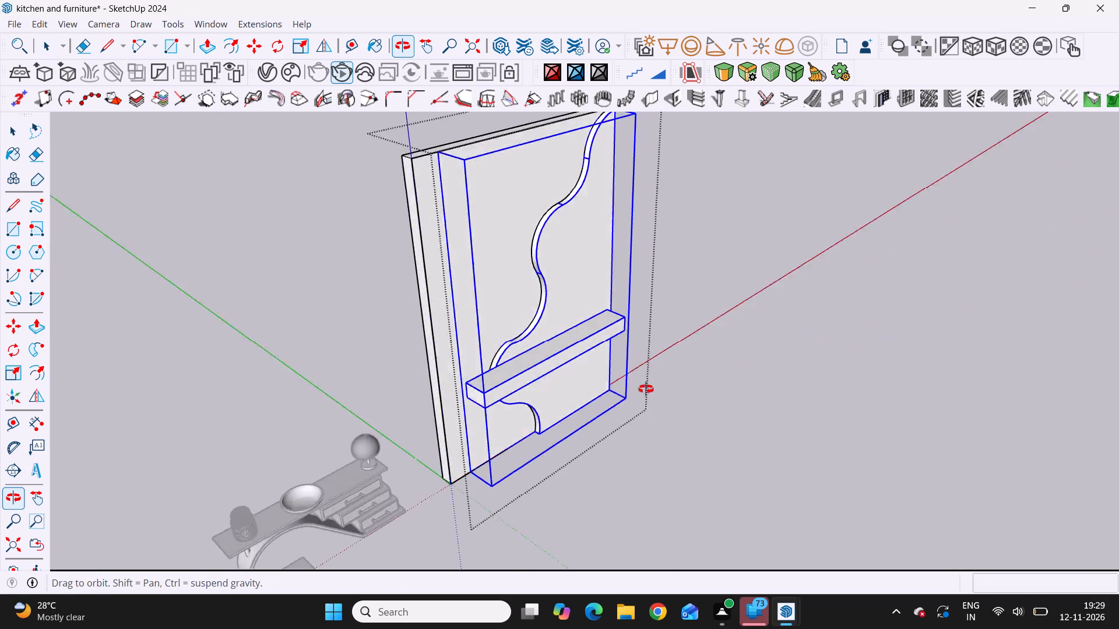
pyautogui.moveTo(646, 389); pyautogui.dragTo(565, 293, button='middle')
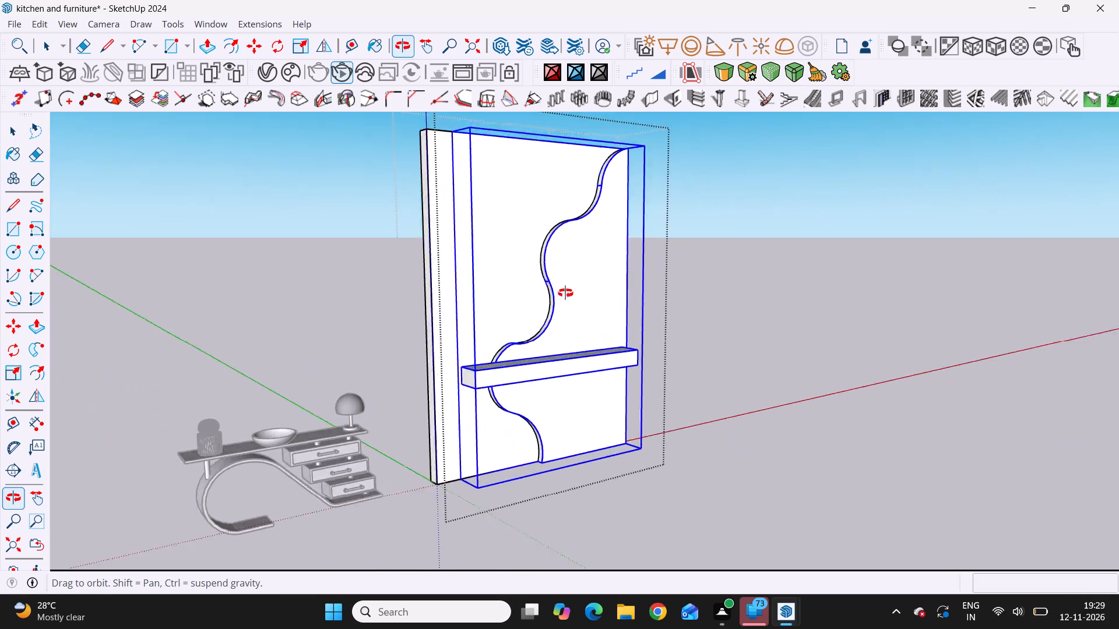
pyautogui.moveTo(565, 293); pyautogui.dragTo(610, 387, button='middle')
pyautogui.scroll(4, 446, 405)
pyautogui.scroll(4, 505, 409)
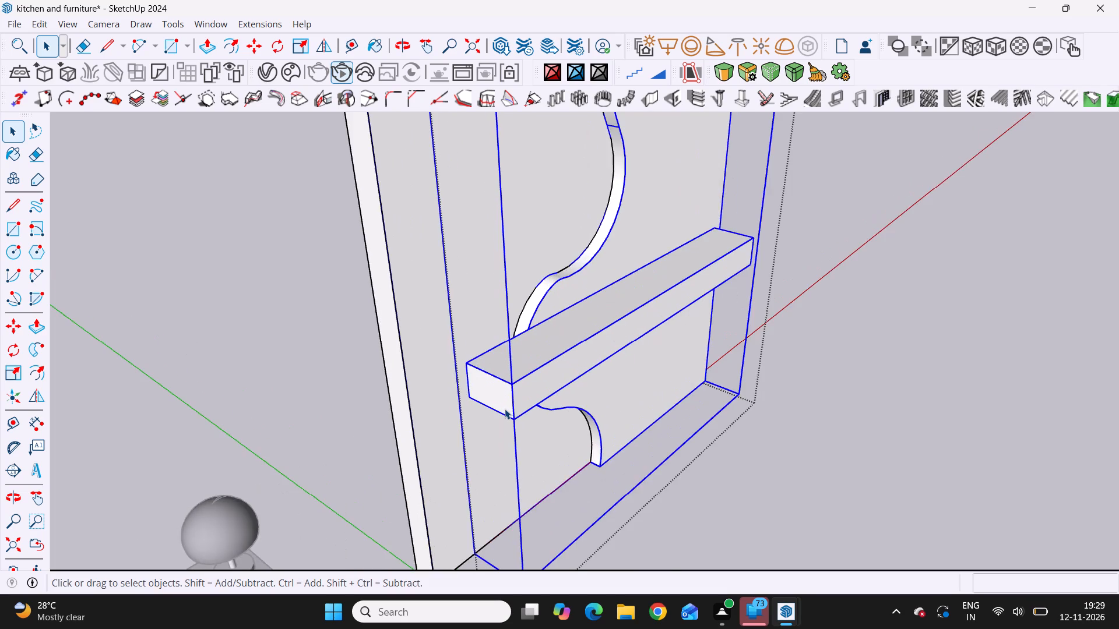
pyautogui.scroll(5, 505, 409)
pyautogui.doubleClick(489, 393)
pyautogui.doubleClick(490, 394)
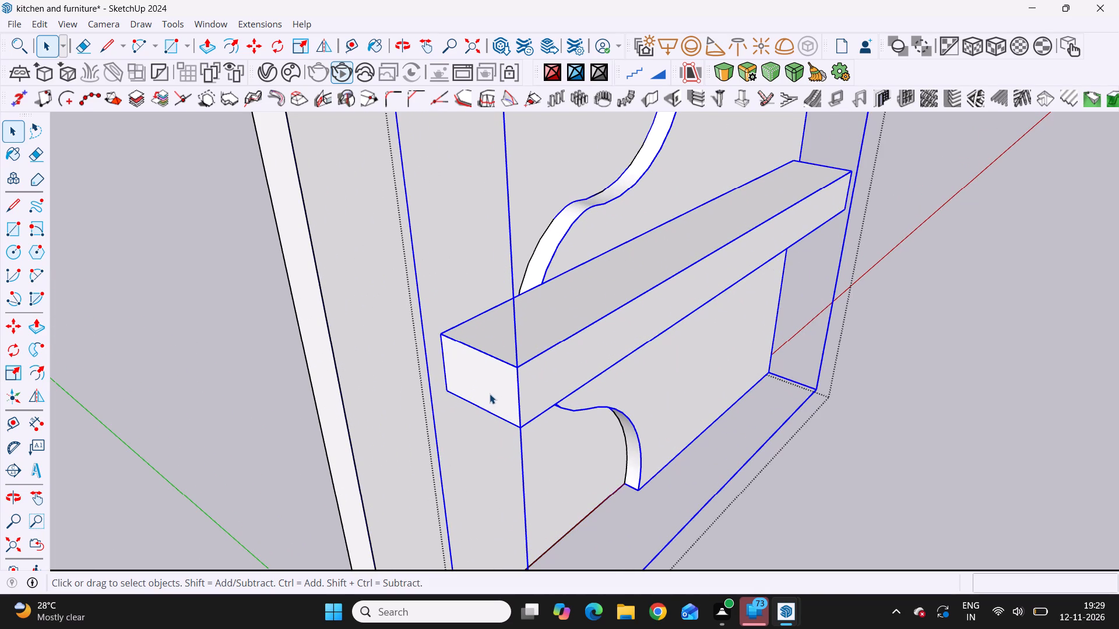
pyautogui.click(490, 394)
pyautogui.click(505, 380)
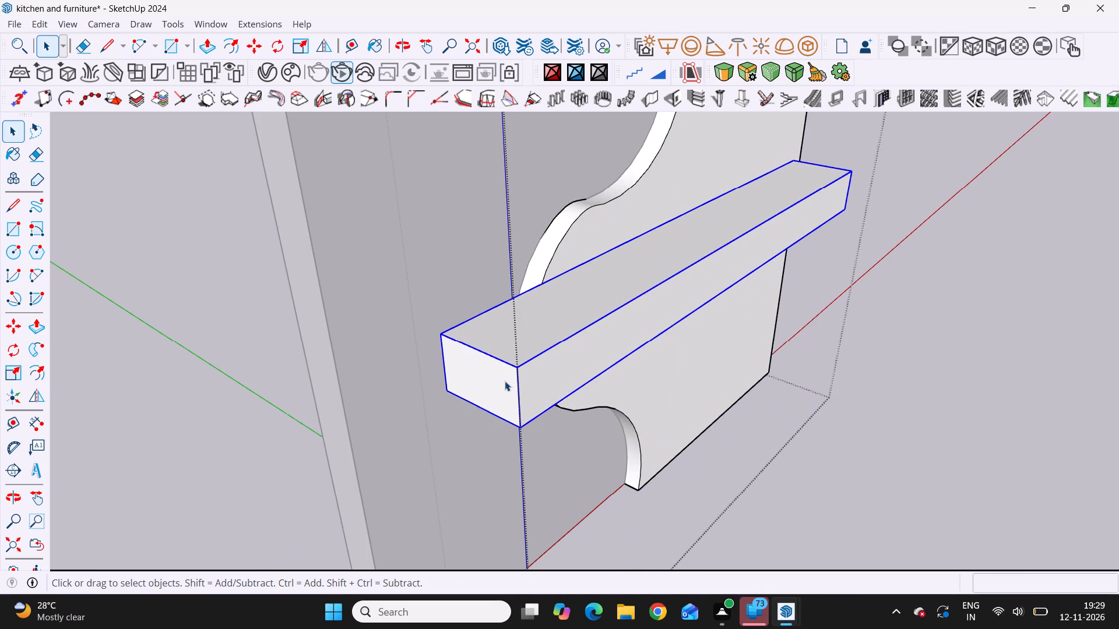
pyautogui.doubleClick(501, 384)
pyautogui.click(501, 384)
pyautogui.scroll(-1, 501, 383)
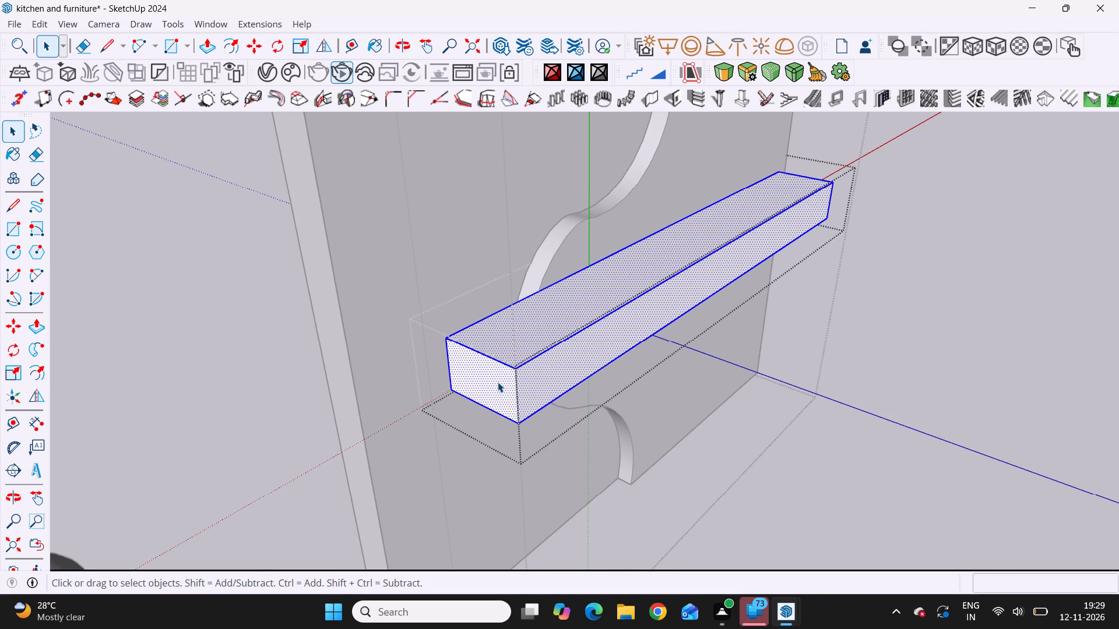
pyautogui.click(498, 382)
# Compare the shelf's length and position on the wavy panel with the shelf in the reference image.
pyautogui.scroll(-7, 498, 380)
pyautogui.scroll(-8, 587, 384)
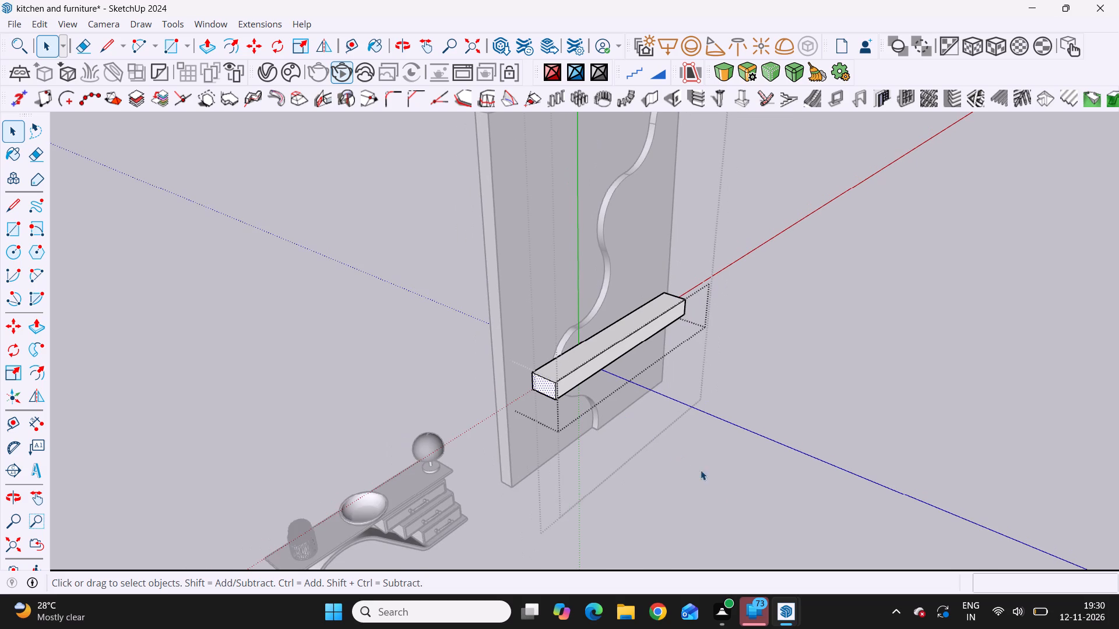
pyautogui.scroll(-6, 822, 482)
pyautogui.moveTo(798, 479); pyautogui.dragTo(641, 474, button='middle')
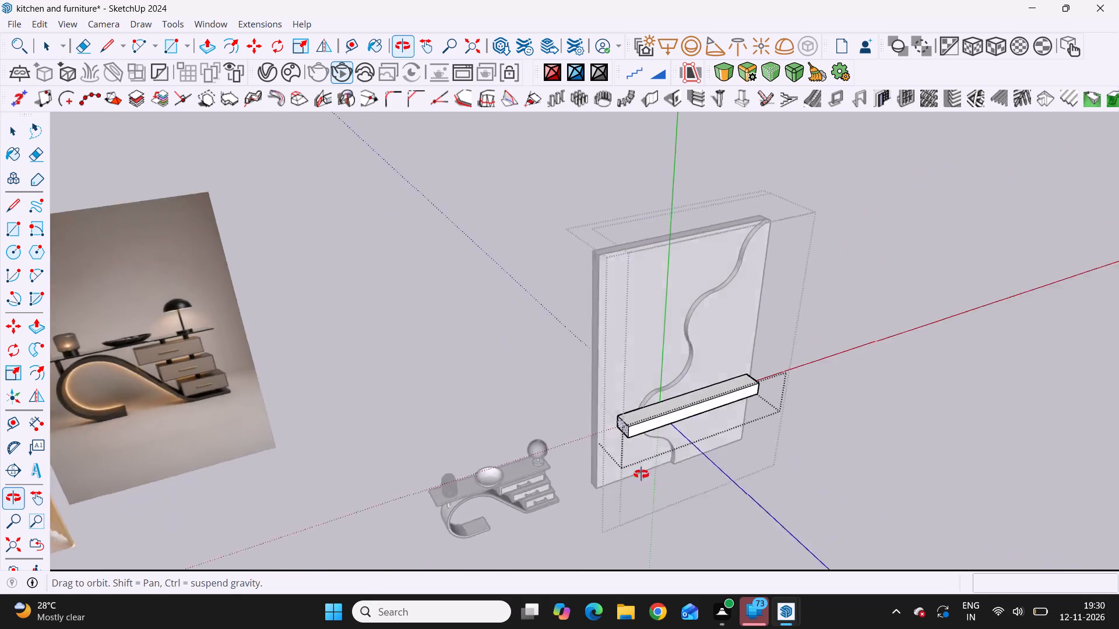
pyautogui.moveTo(641, 474); pyautogui.dragTo(389, 373, button='middle')
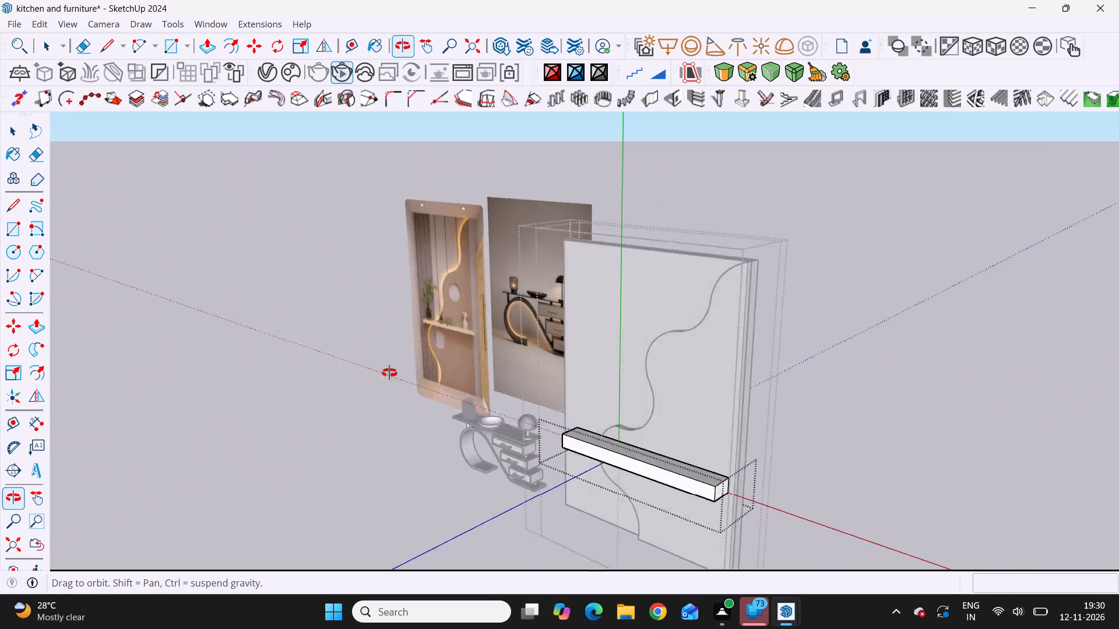
pyautogui.moveTo(389, 373); pyautogui.dragTo(670, 475, button='middle')
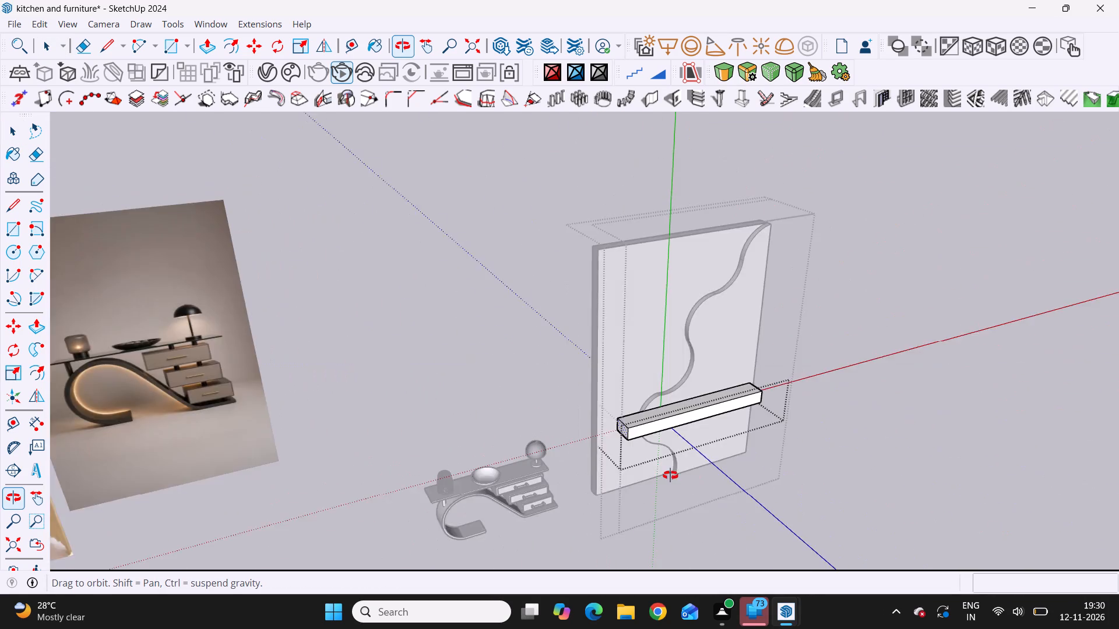
pyautogui.moveTo(670, 475); pyautogui.dragTo(727, 487, button='middle')
pyautogui.scroll(8, 610, 436)
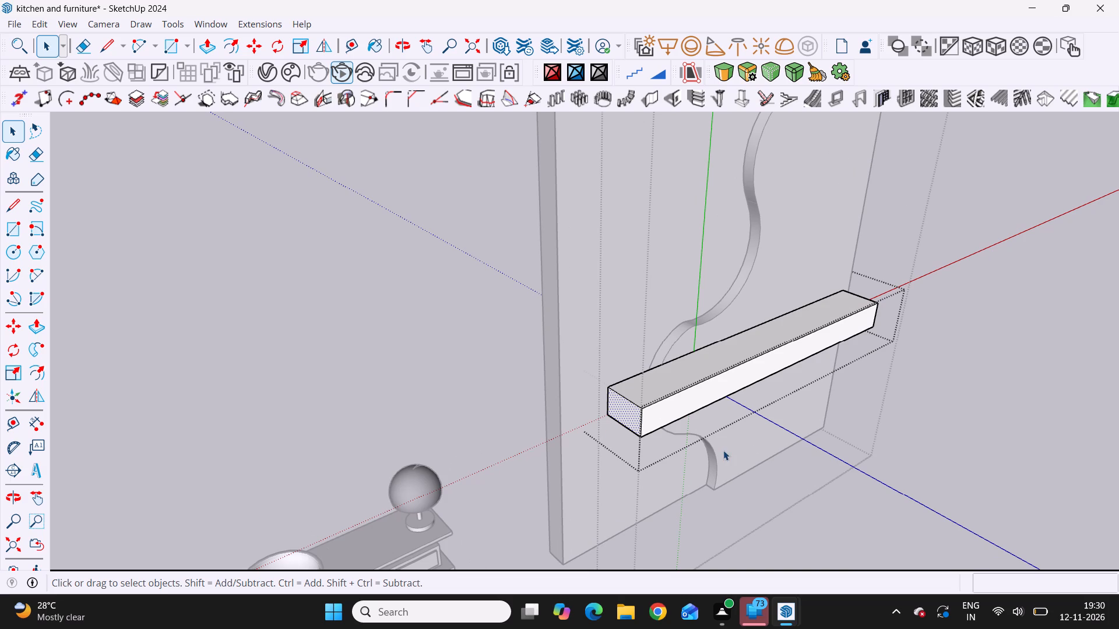
pyautogui.scroll(-5, 681, 454)
pyautogui.scroll(-18, 680, 453)
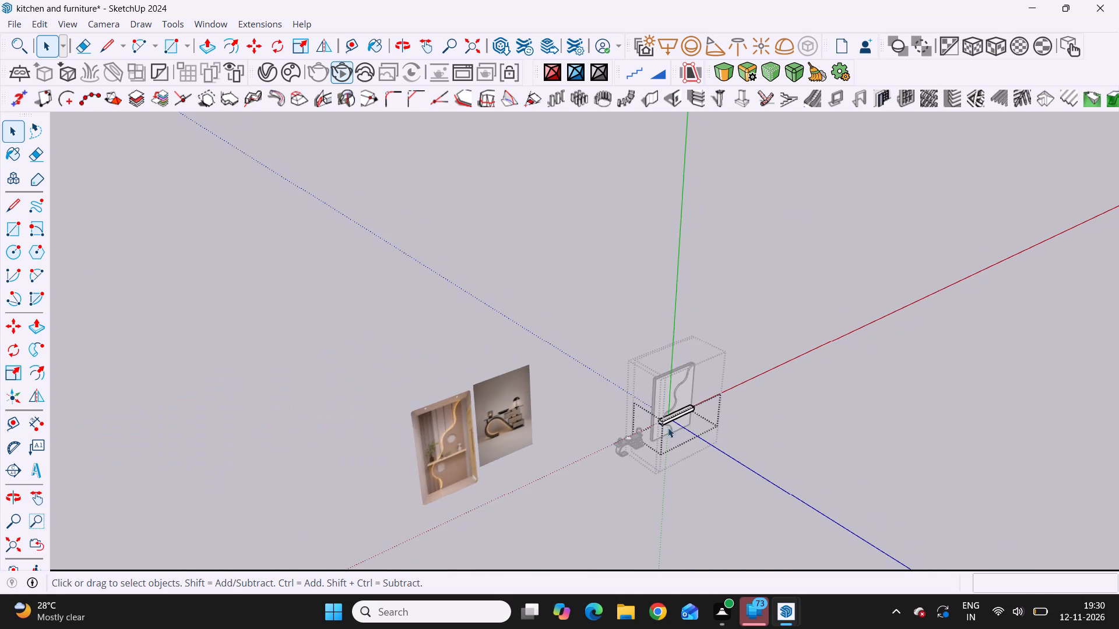
pyautogui.moveTo(692, 434); pyautogui.dragTo(546, 275, button='middle')
pyautogui.scroll(2, 435, 435)
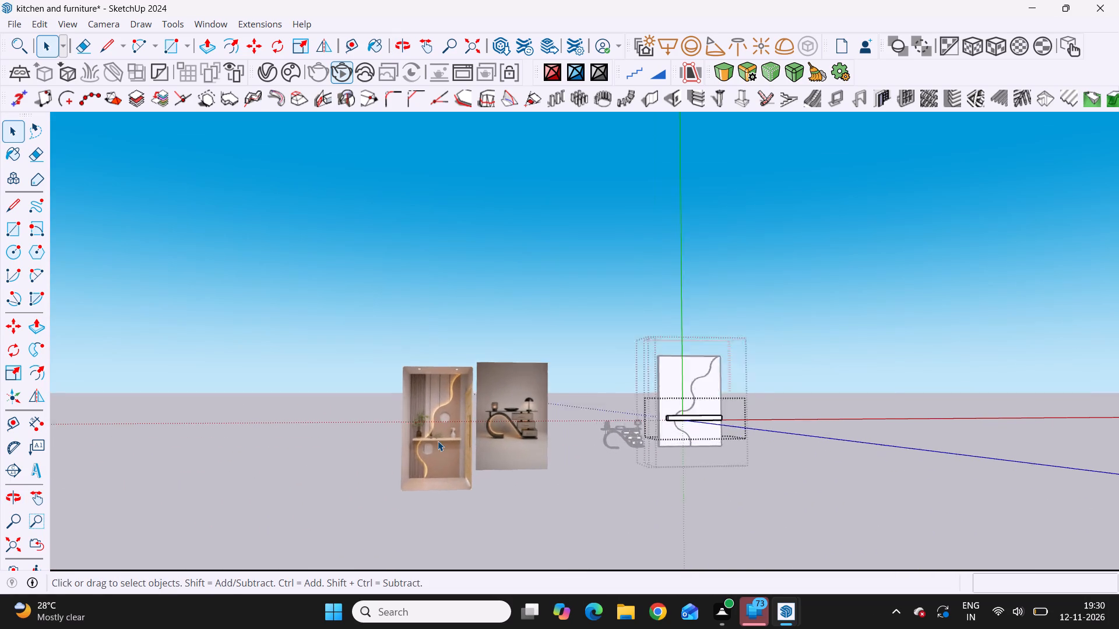
pyautogui.scroll(11, 438, 441)
pyautogui.moveTo(449, 424); pyautogui.dragTo(688, 501, button='middle')
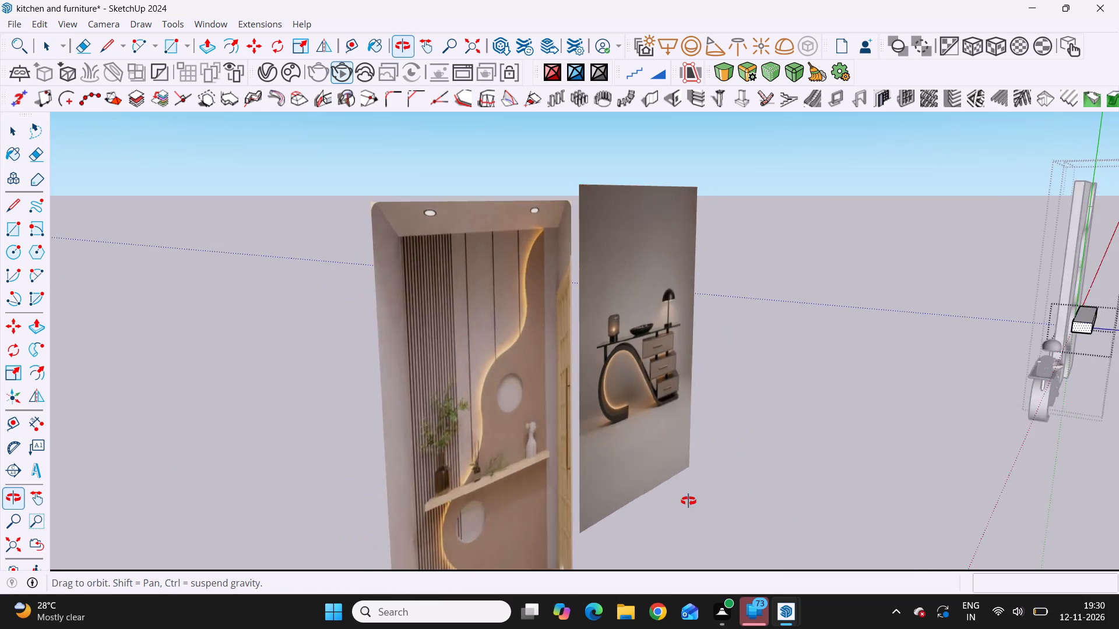
pyautogui.moveTo(688, 501); pyautogui.dragTo(431, 494, button='middle')
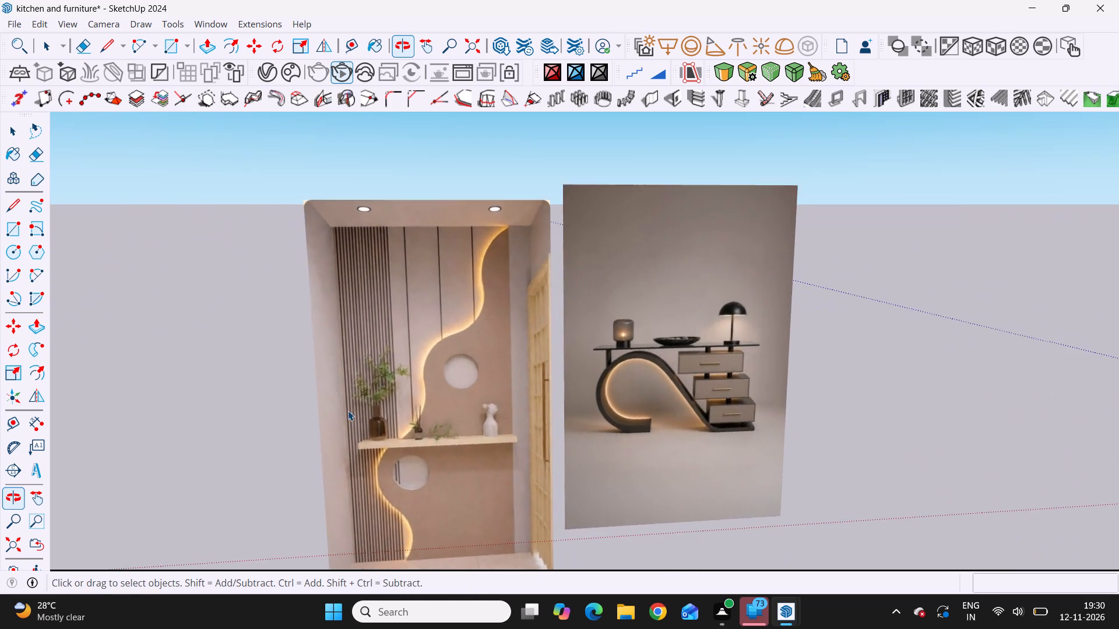
pyautogui.scroll(-17, 356, 396)
pyautogui.moveTo(596, 418); pyautogui.dragTo(598, 501, button='middle')
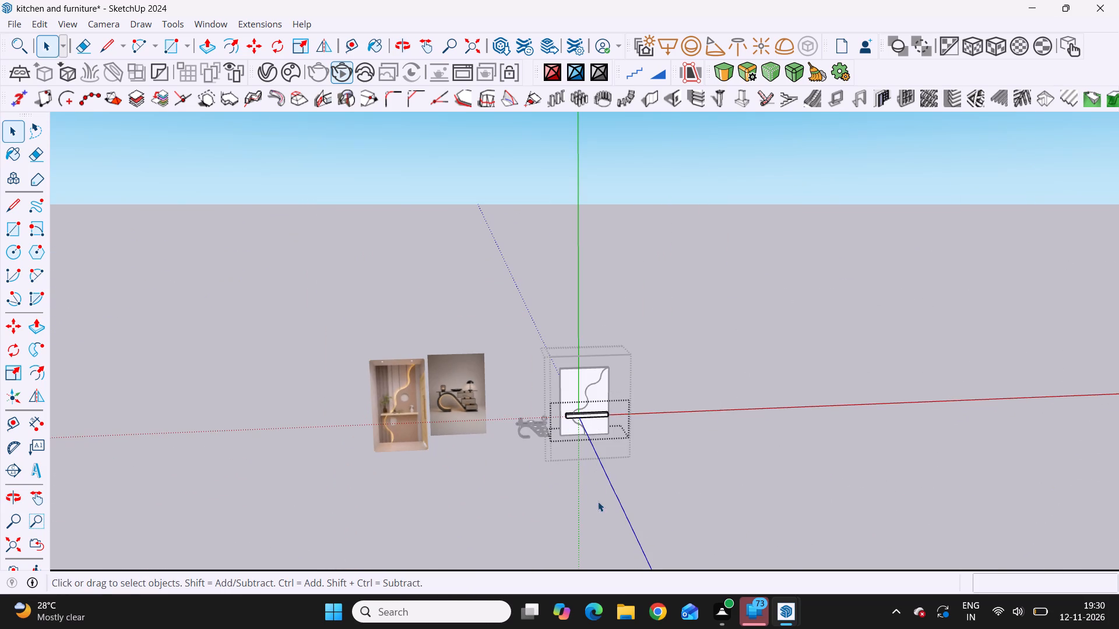
pyautogui.moveTo(598, 501); pyautogui.dragTo(598, 504, button='middle')
pyautogui.scroll(10, 592, 442)
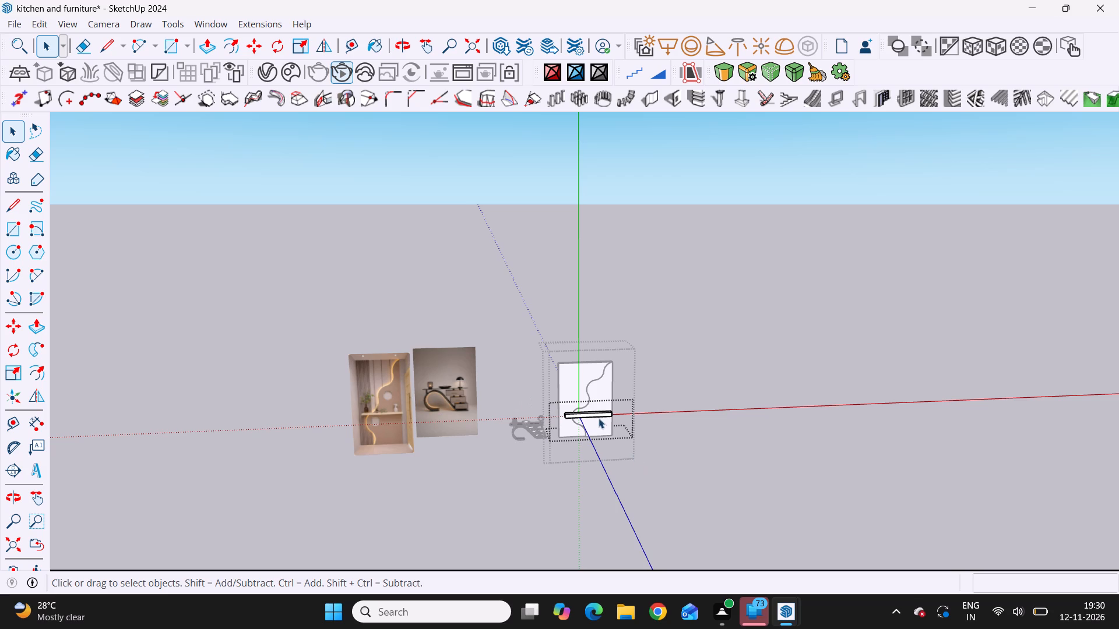
pyautogui.scroll(15, 597, 418)
pyautogui.scroll(-9, 591, 407)
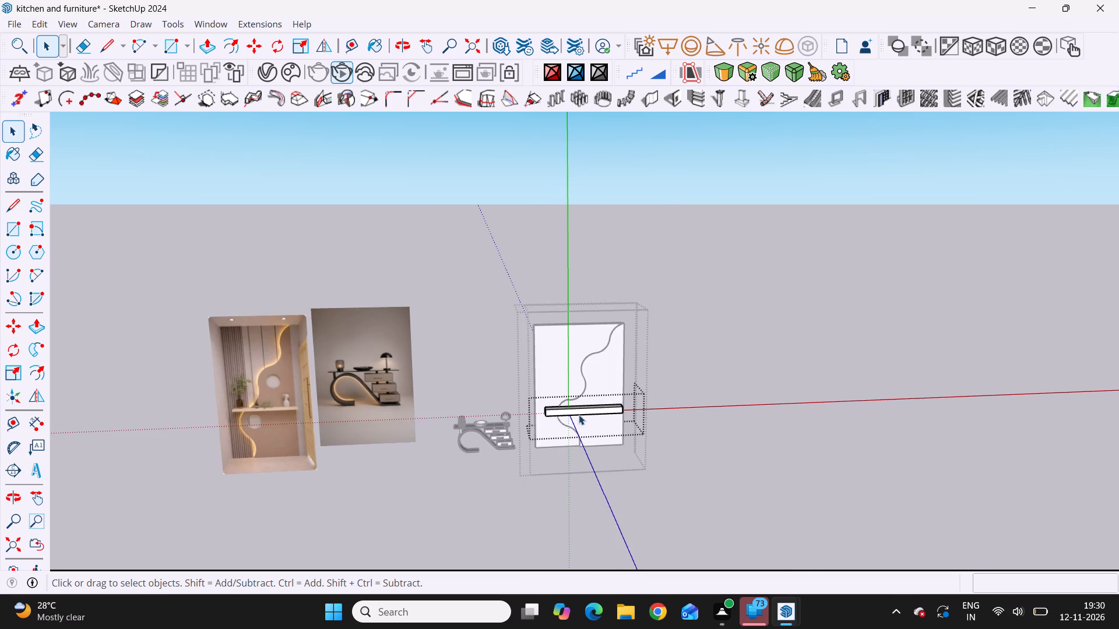
pyautogui.scroll(1, 543, 409)
pyautogui.moveTo(543, 409); pyautogui.dragTo(717, 450, button='middle')
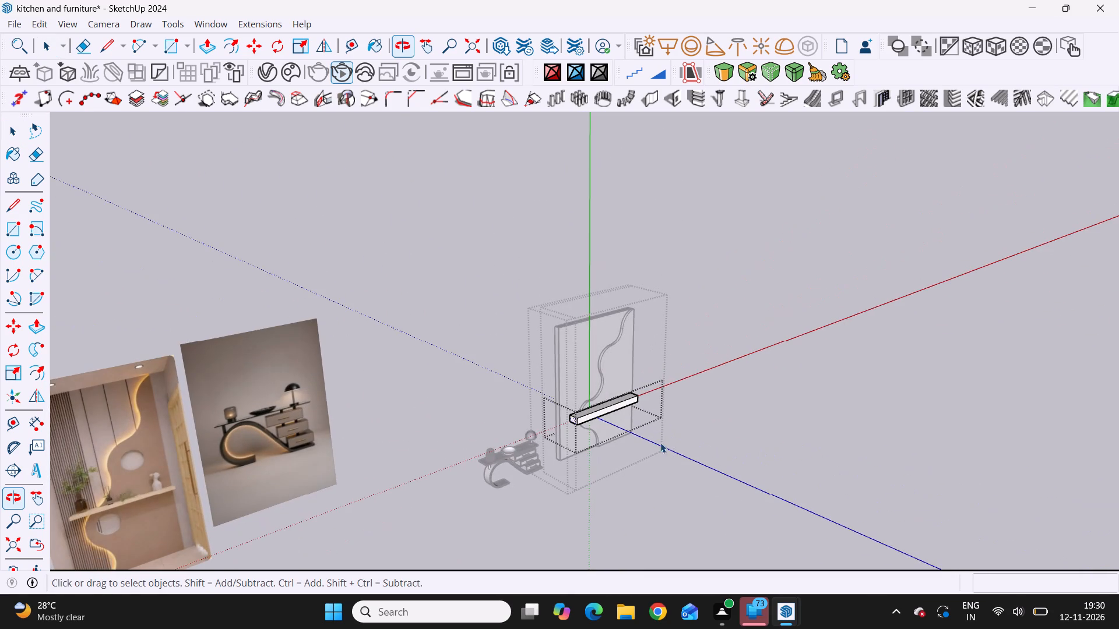
# Examine the shelf's end face and its overhang from the wavy front layer at close range and in the full view.
pyautogui.scroll(4, 604, 457)
pyautogui.scroll(14, 542, 404)
pyautogui.click(575, 408)
pyautogui.click(573, 407)
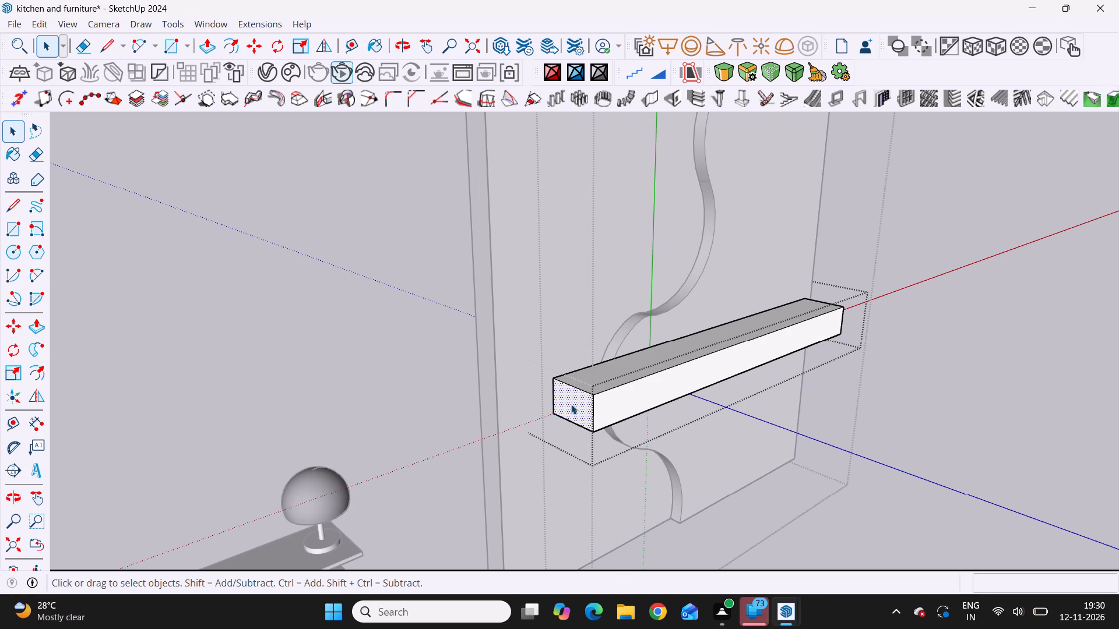
pyautogui.scroll(-6, 591, 402)
pyautogui.scroll(1, 583, 394)
pyautogui.scroll(-8, 583, 394)
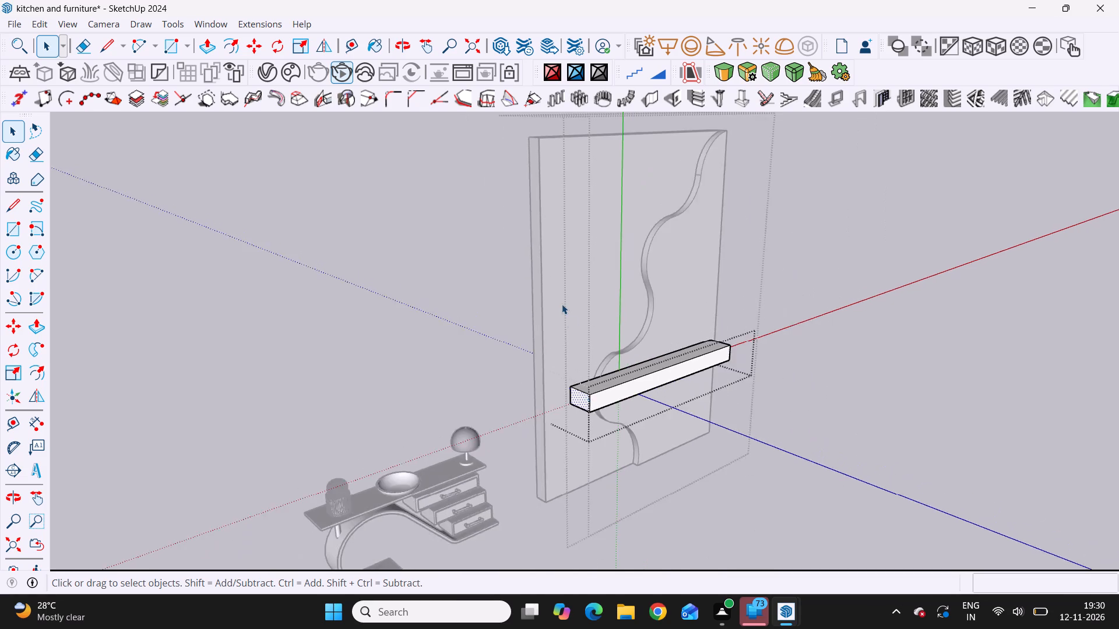
pyautogui.scroll(-16, 562, 304)
pyautogui.moveTo(575, 335); pyautogui.dragTo(505, 289, button='middle')
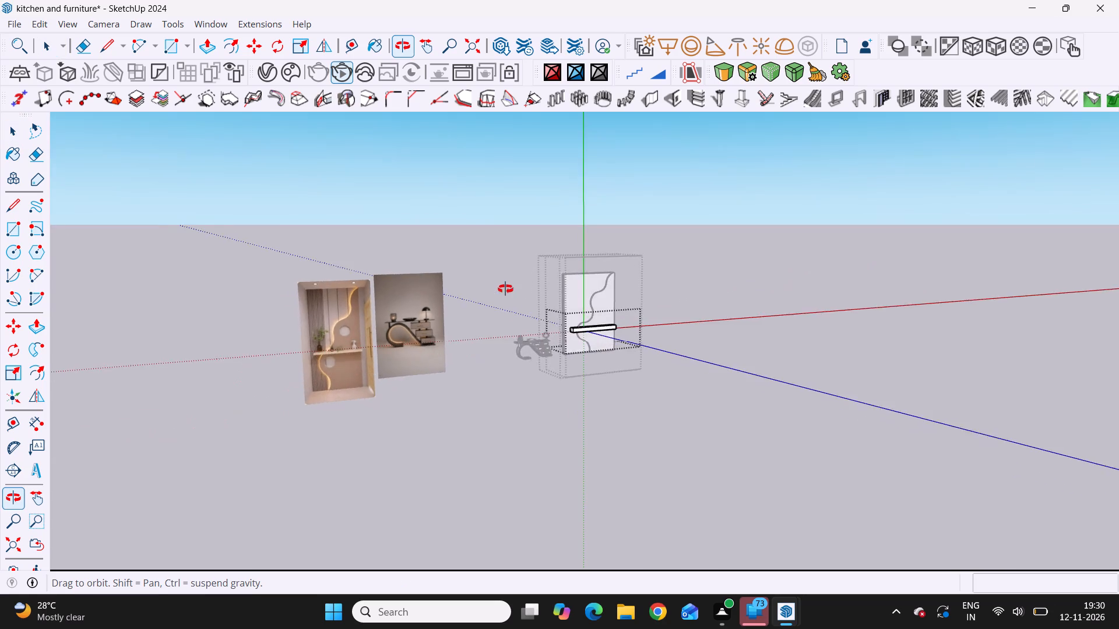
pyautogui.moveTo(505, 289); pyautogui.dragTo(590, 331, button='middle')
pyautogui.scroll(18, 517, 328)
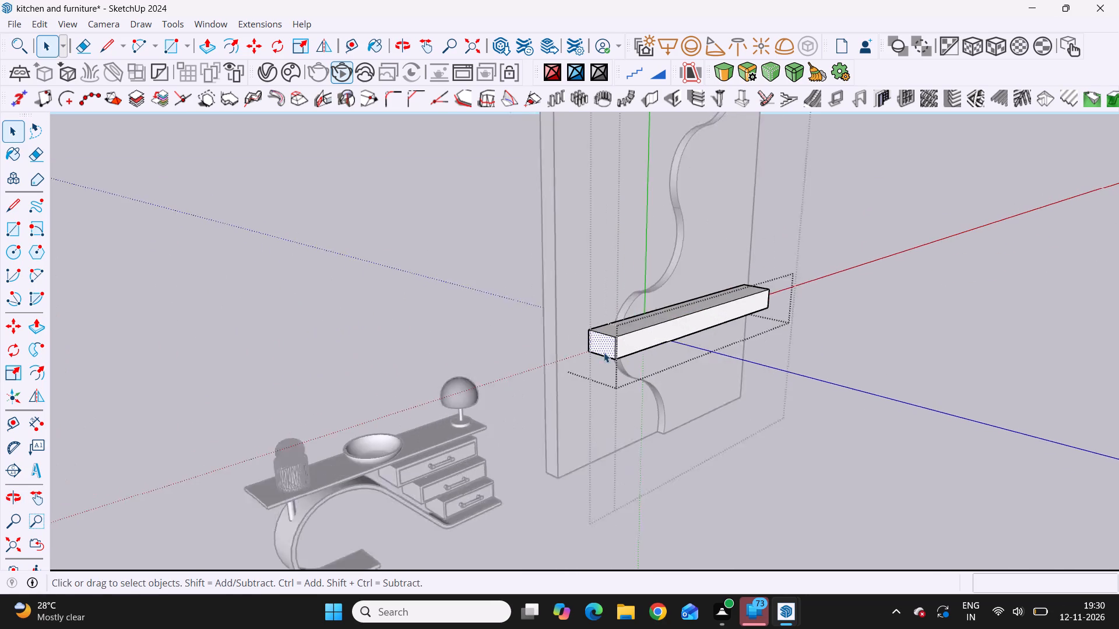
pyautogui.scroll(13, 604, 352)
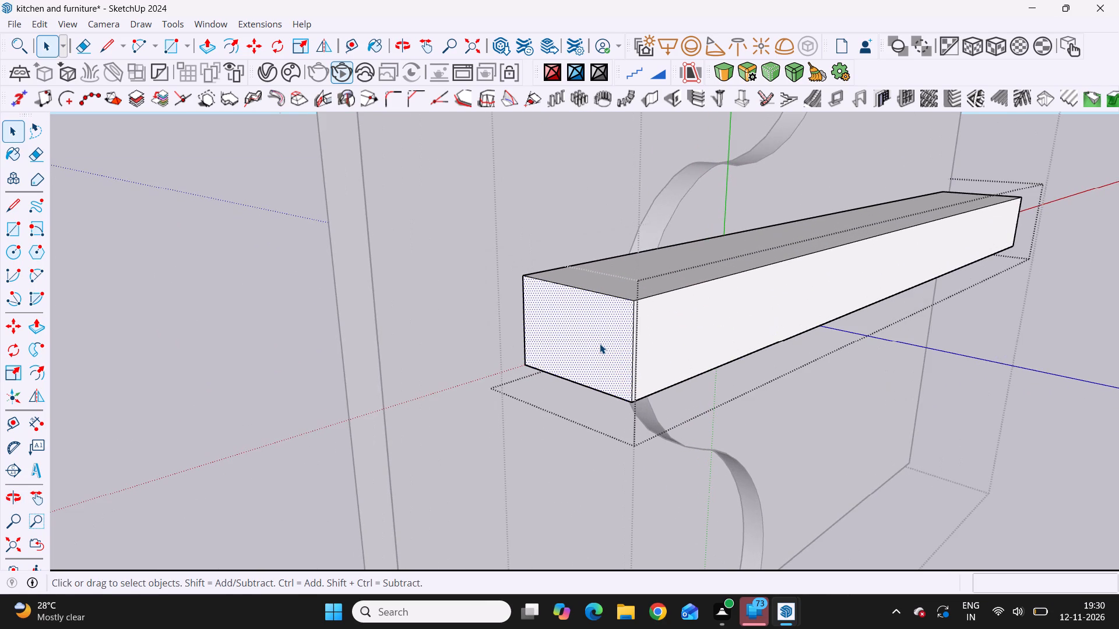
pyautogui.scroll(-3, 596, 335)
pyautogui.scroll(3, 596, 335)
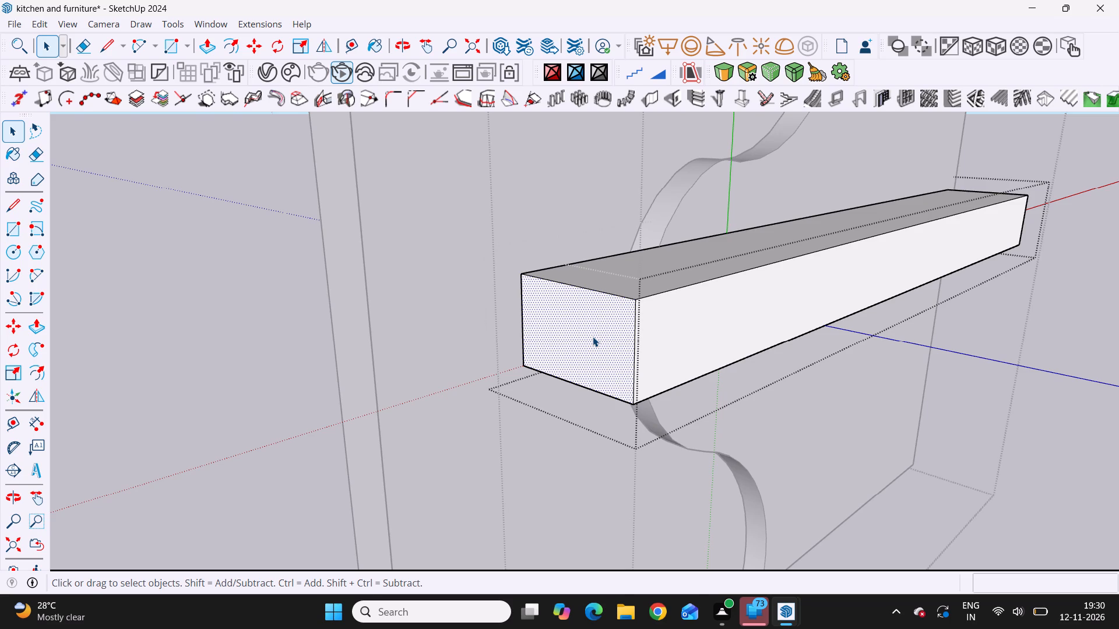
# Start Push/Pull on the shelf's selected end face, checking its extent against the back panel and reference image.
pyautogui.press('p')
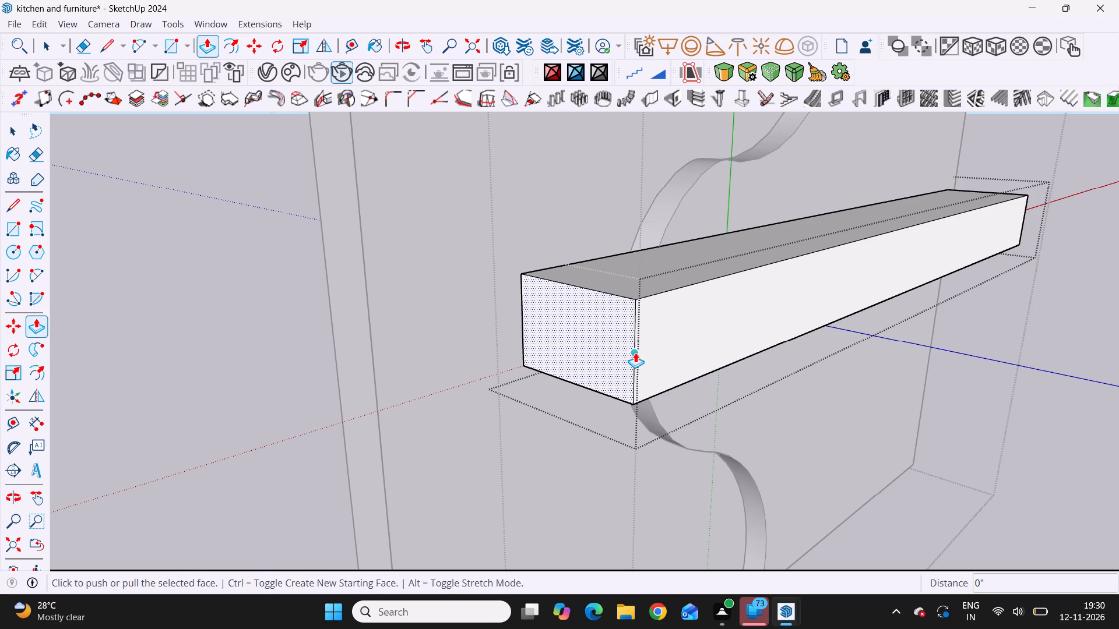
pyautogui.scroll(-6, 600, 345)
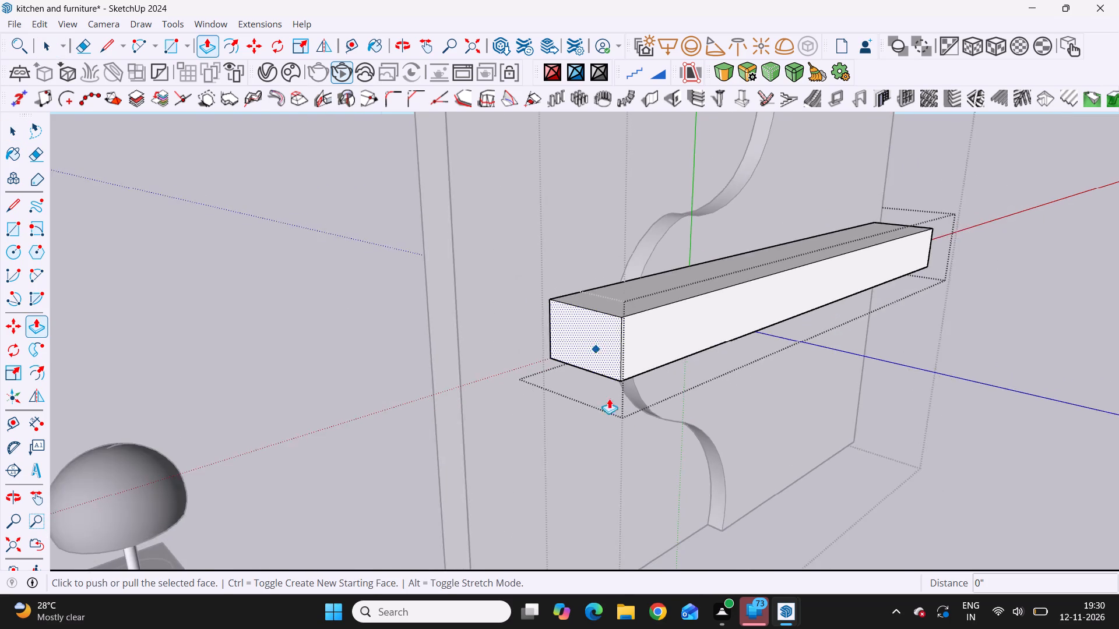
pyautogui.scroll(-11, 609, 398)
pyautogui.moveTo(720, 432); pyautogui.dragTo(559, 371, button='middle')
pyautogui.middleClick(559, 371)
pyautogui.scroll(5, 572, 394)
pyautogui.scroll(9, 641, 432)
pyautogui.moveTo(661, 426); pyautogui.dragTo(788, 458, button='middle')
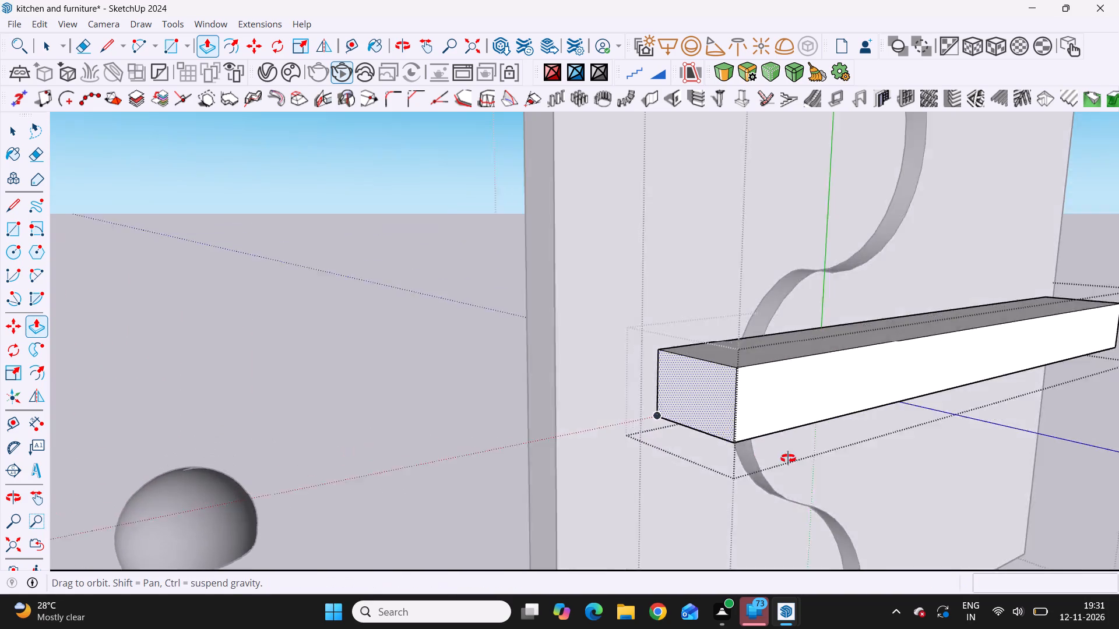
pyautogui.moveTo(788, 458); pyautogui.dragTo(769, 471, button='middle')
pyautogui.scroll(3, 702, 451)
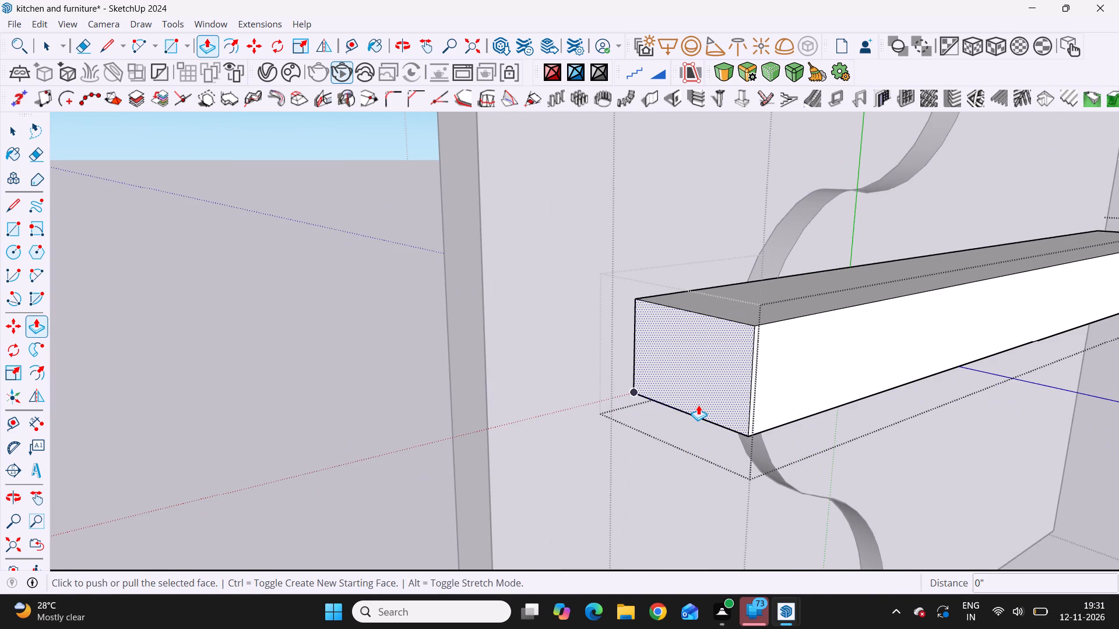
pyautogui.scroll(-8, 698, 405)
pyautogui.moveTo(833, 468); pyautogui.dragTo(693, 471, button='middle')
pyautogui.scroll(-4, 742, 475)
pyautogui.scroll(-13, 516, 337)
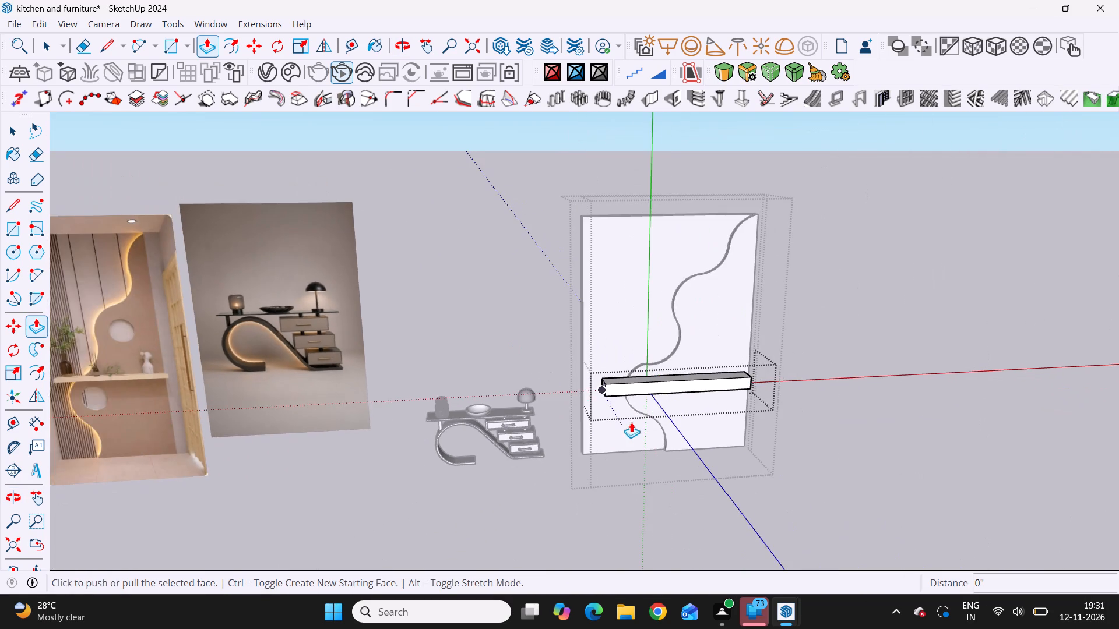
pyautogui.moveTo(631, 422); pyautogui.dragTo(757, 471, button='middle')
pyautogui.scroll(18, 636, 397)
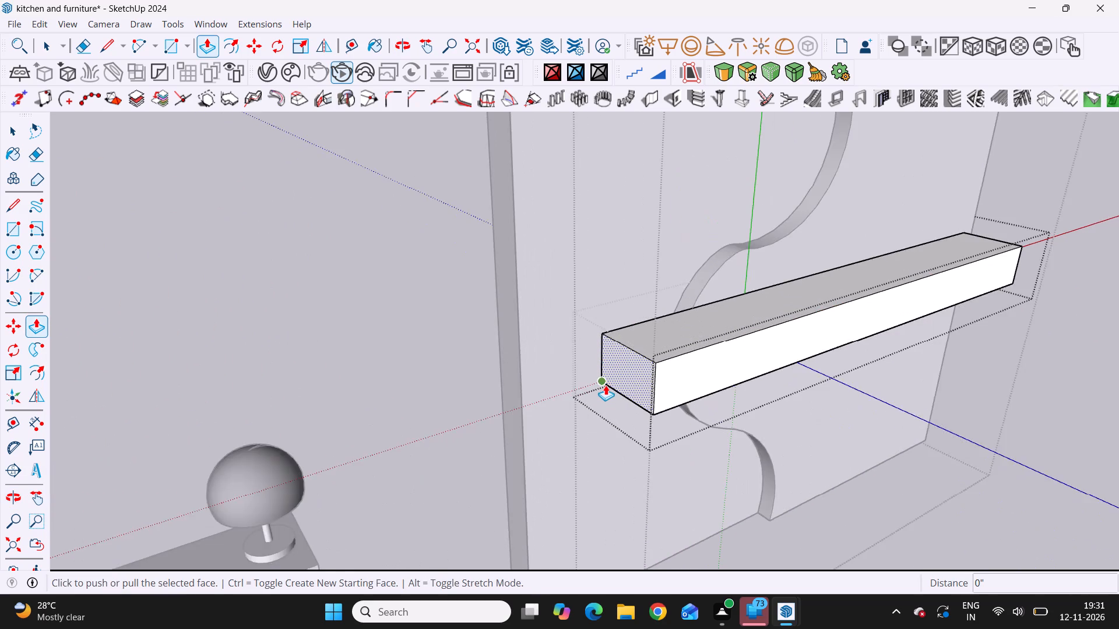
pyautogui.scroll(4, 606, 385)
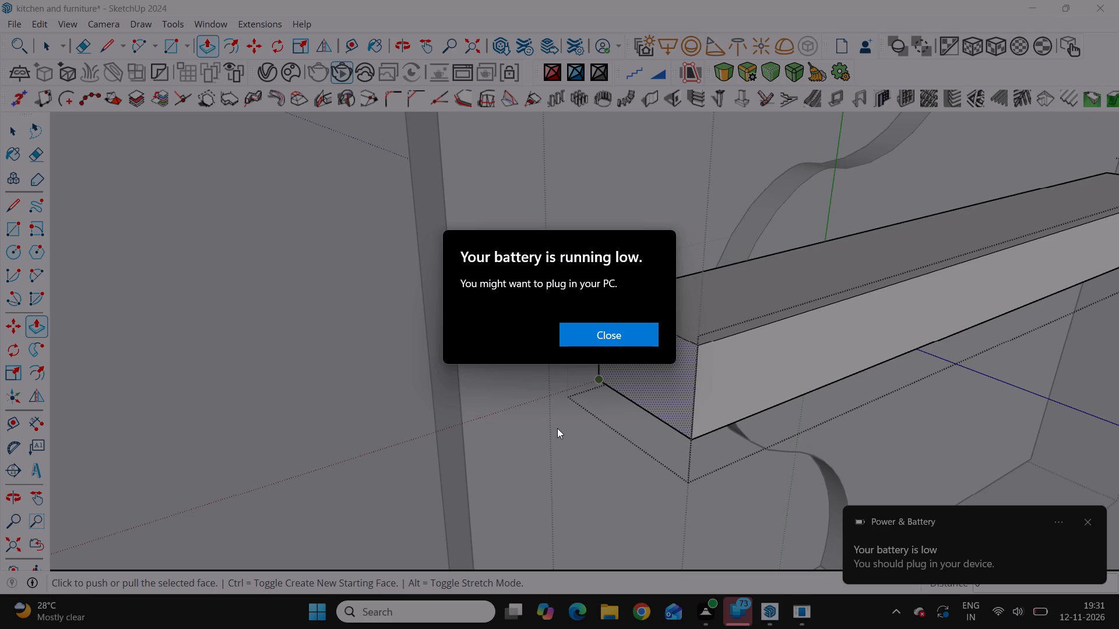
pyautogui.click(821, 205)
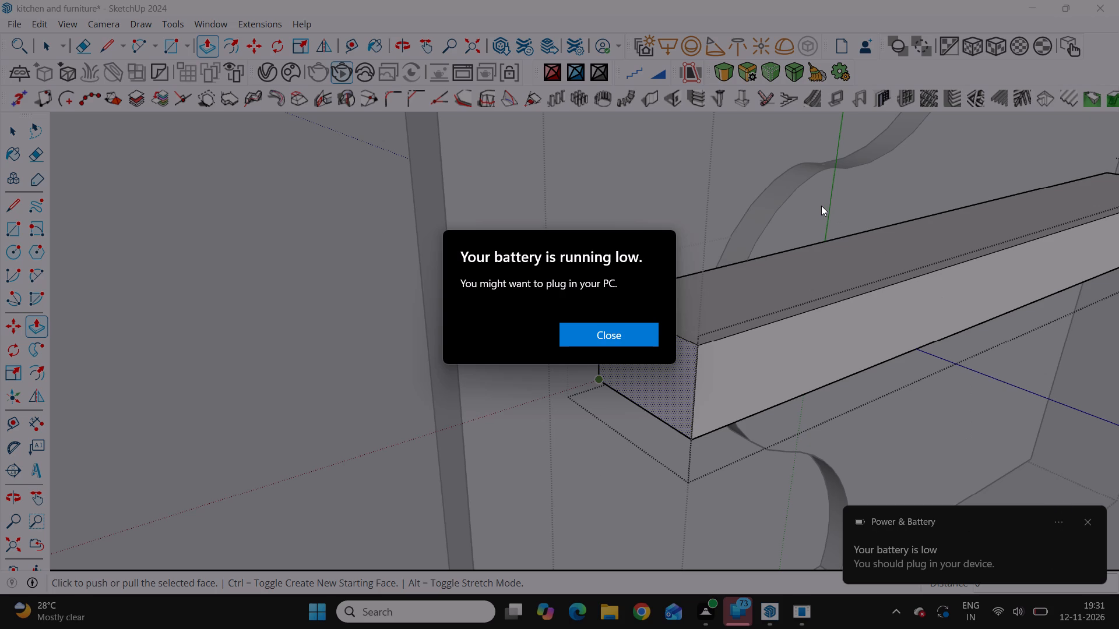
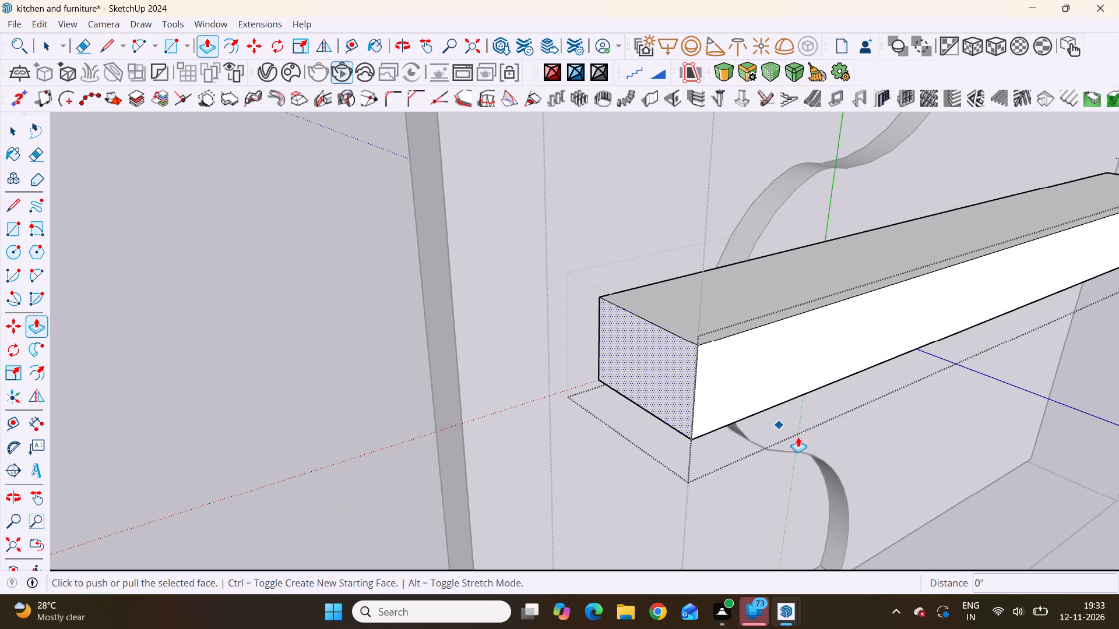
# Examine the shelf's end face against the panel edges from several angles, and leave Push/Pull and the shelf's group.
pyautogui.scroll(-7, 0, 363)
pyautogui.scroll(-4, 61, 364)
pyautogui.scroll(-4, 271, 336)
pyautogui.scroll(-4, 310, 303)
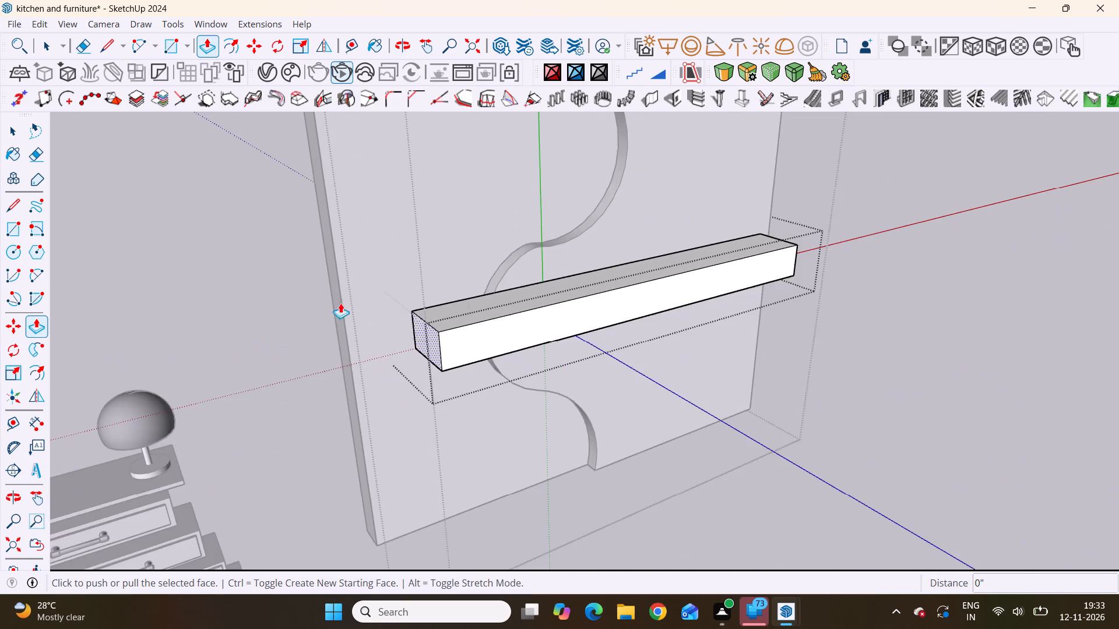
pyautogui.scroll(-11, 346, 304)
pyautogui.scroll(-3, 487, 300)
pyautogui.moveTo(643, 273); pyautogui.dragTo(541, 325, button='middle')
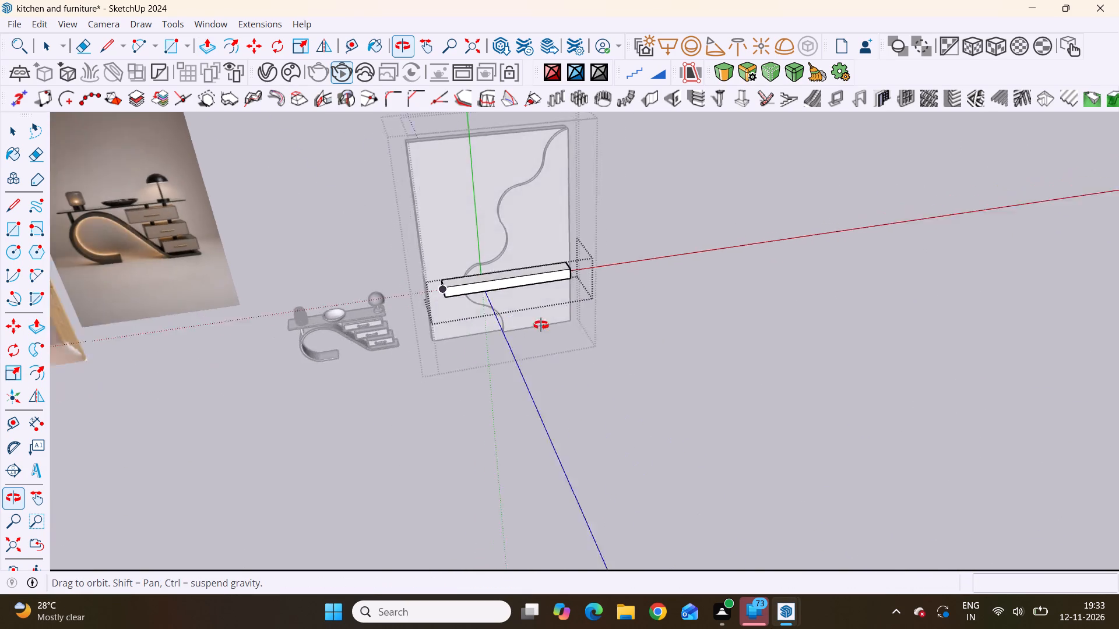
pyautogui.moveTo(541, 325); pyautogui.dragTo(499, 263, button='middle')
pyautogui.scroll(4, 499, 263)
pyautogui.scroll(3, 469, 309)
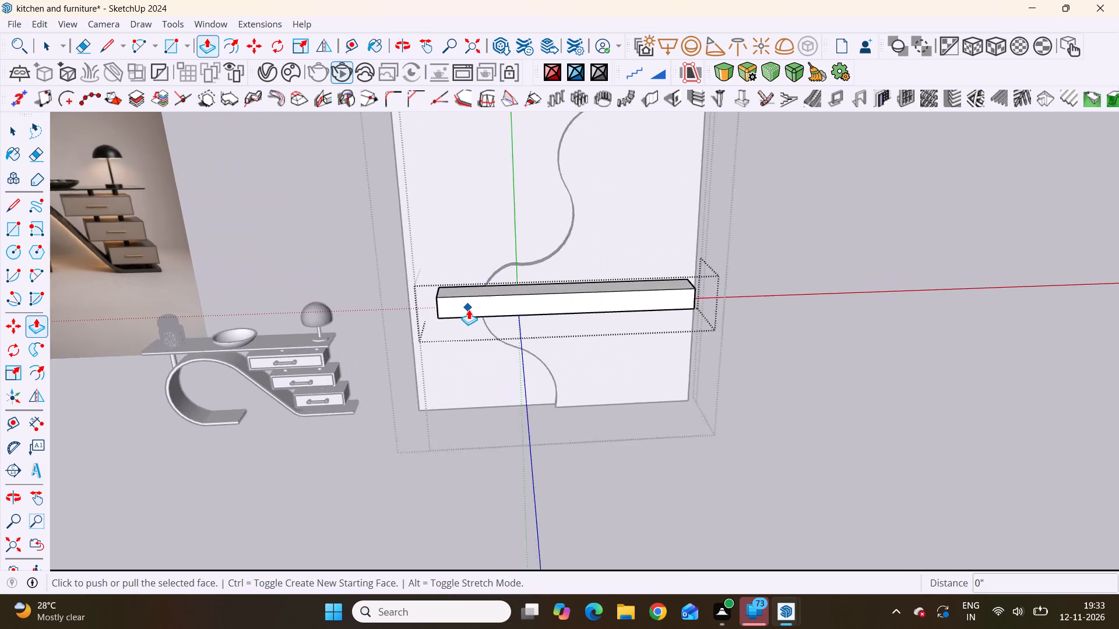
pyautogui.scroll(2, 469, 309)
pyautogui.scroll(-7, 469, 309)
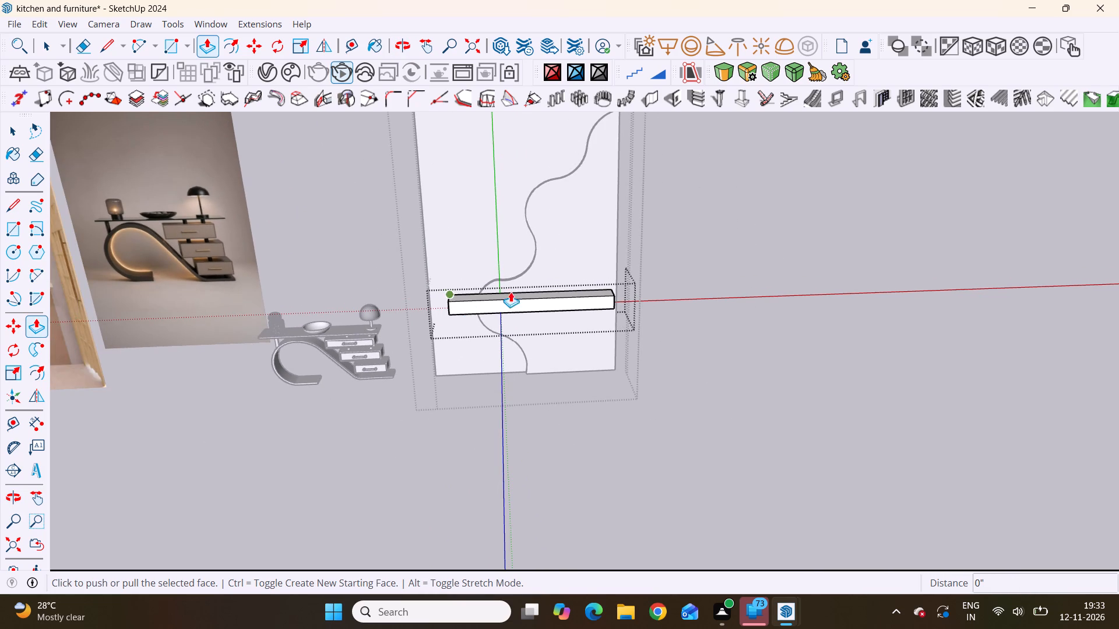
pyautogui.moveTo(380, 282); pyautogui.dragTo(554, 281, button='middle')
pyautogui.scroll(3, 451, 321)
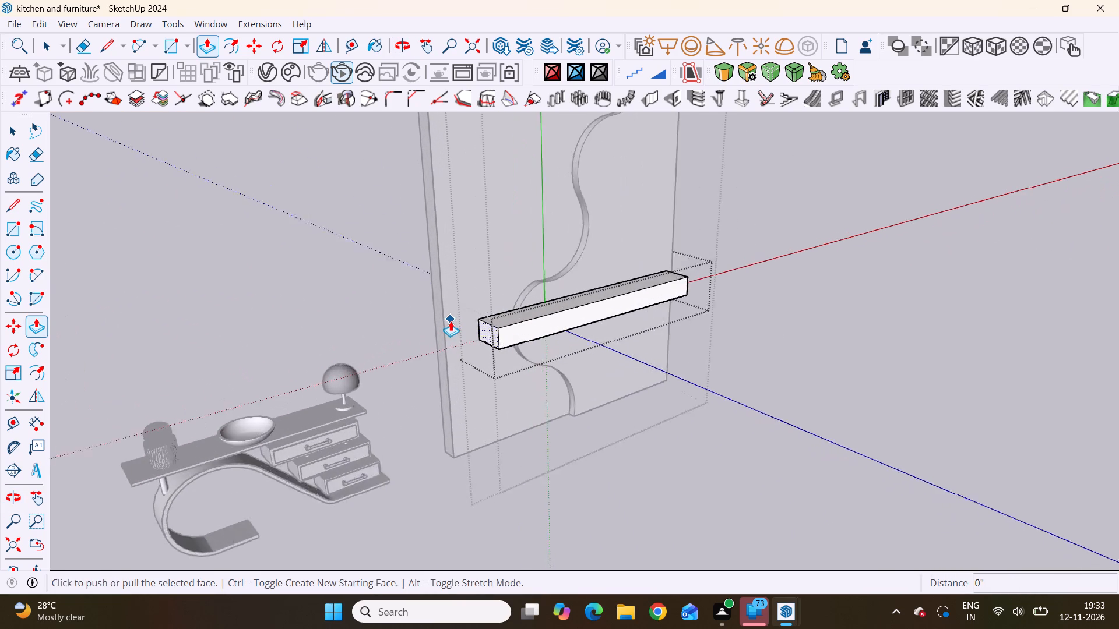
pyautogui.scroll(11, 451, 321)
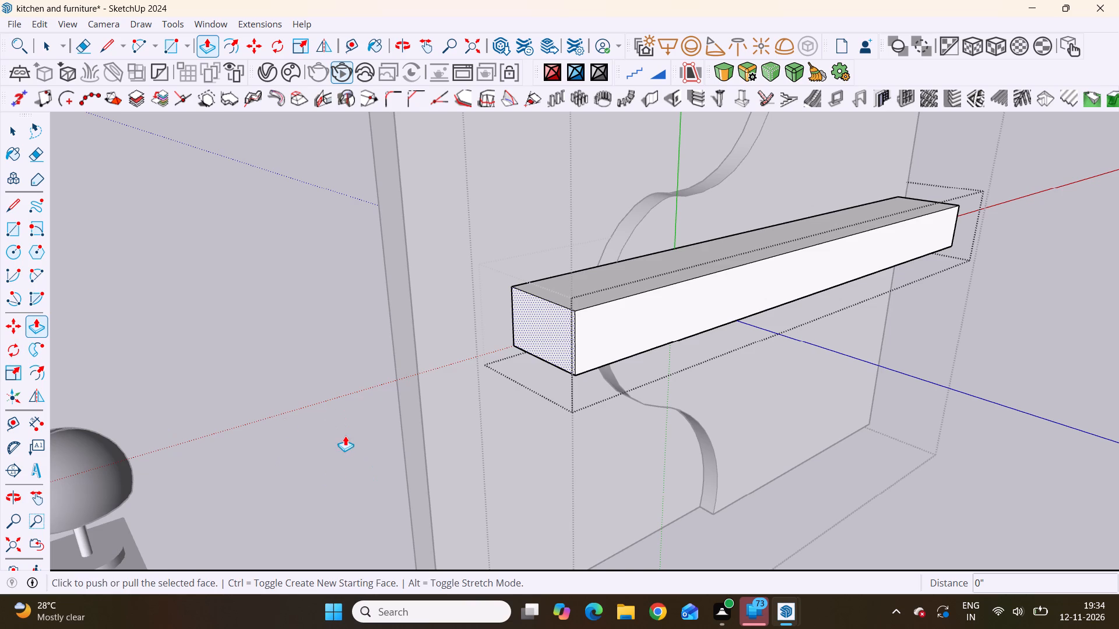
pyautogui.scroll(-6, 206, 406)
pyautogui.scroll(4, 434, 372)
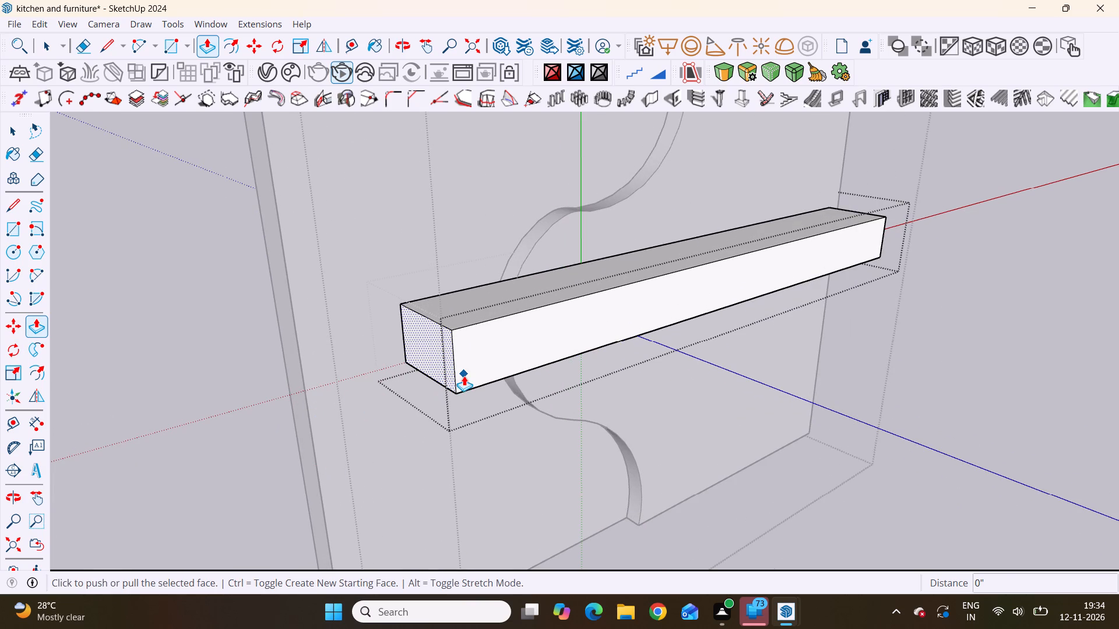
pyautogui.scroll(-8, 464, 376)
pyautogui.scroll(-5, 388, 392)
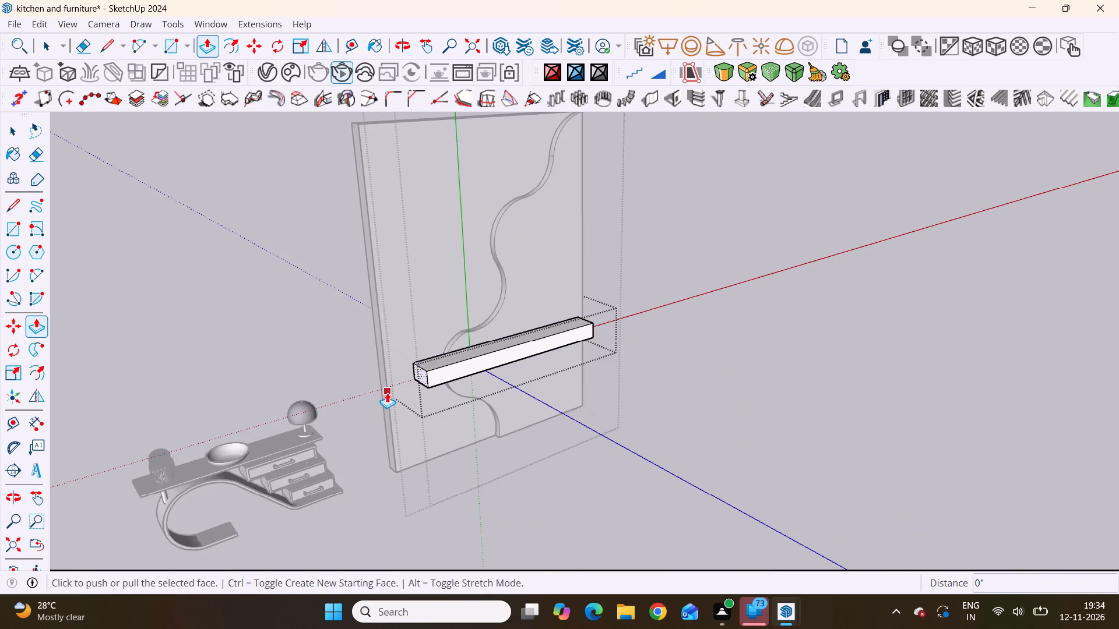
pyautogui.scroll(-8, 387, 393)
pyautogui.click(659, 224)
pyautogui.press('space')
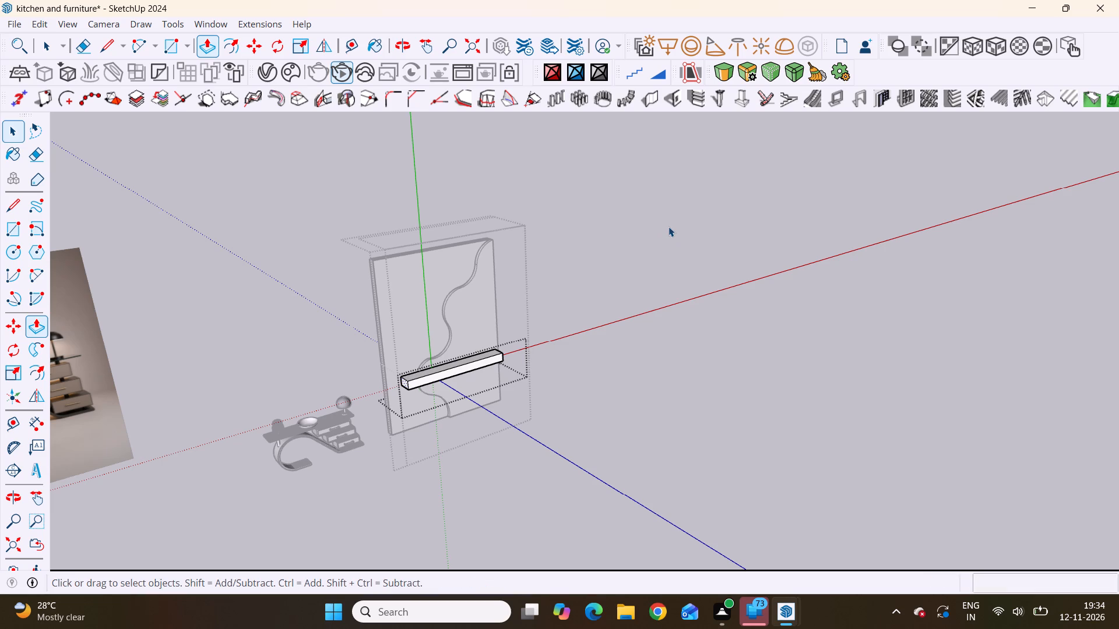
pyautogui.click(553, 229)
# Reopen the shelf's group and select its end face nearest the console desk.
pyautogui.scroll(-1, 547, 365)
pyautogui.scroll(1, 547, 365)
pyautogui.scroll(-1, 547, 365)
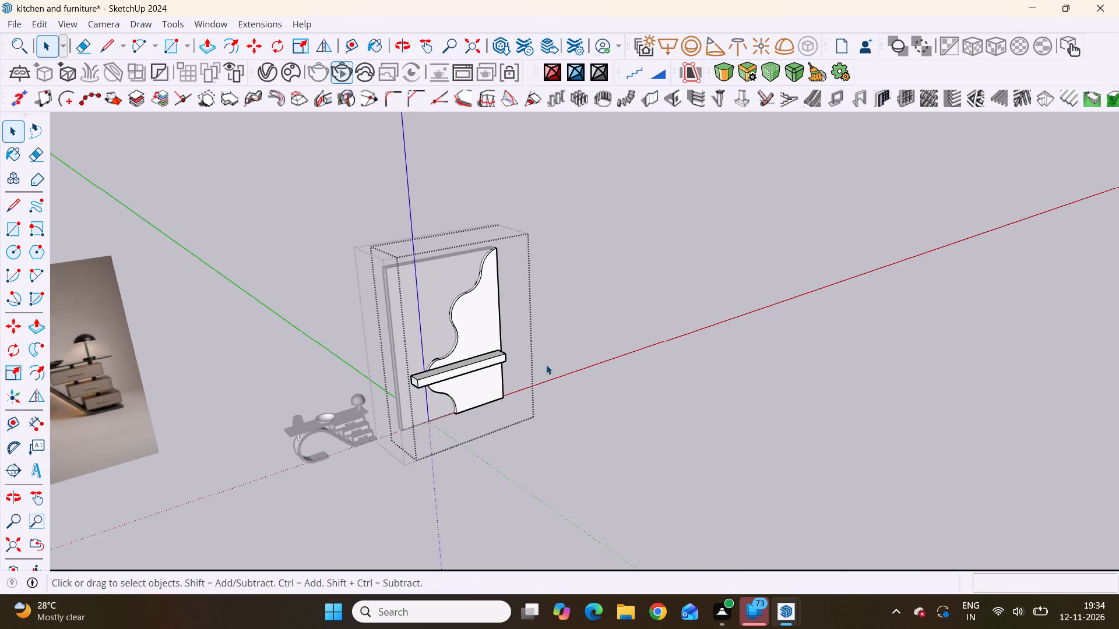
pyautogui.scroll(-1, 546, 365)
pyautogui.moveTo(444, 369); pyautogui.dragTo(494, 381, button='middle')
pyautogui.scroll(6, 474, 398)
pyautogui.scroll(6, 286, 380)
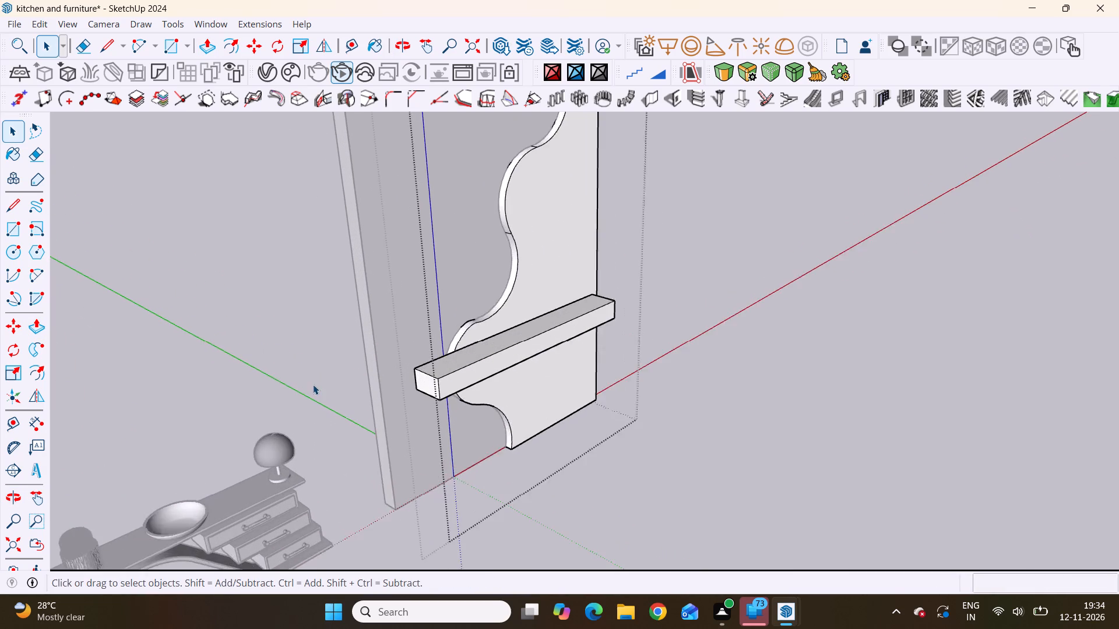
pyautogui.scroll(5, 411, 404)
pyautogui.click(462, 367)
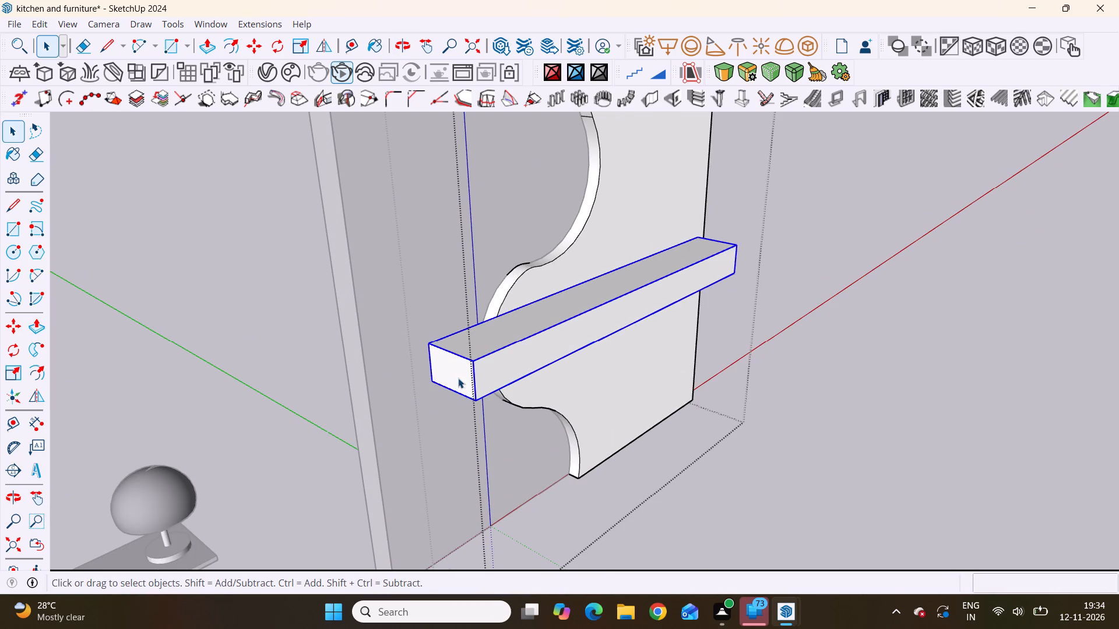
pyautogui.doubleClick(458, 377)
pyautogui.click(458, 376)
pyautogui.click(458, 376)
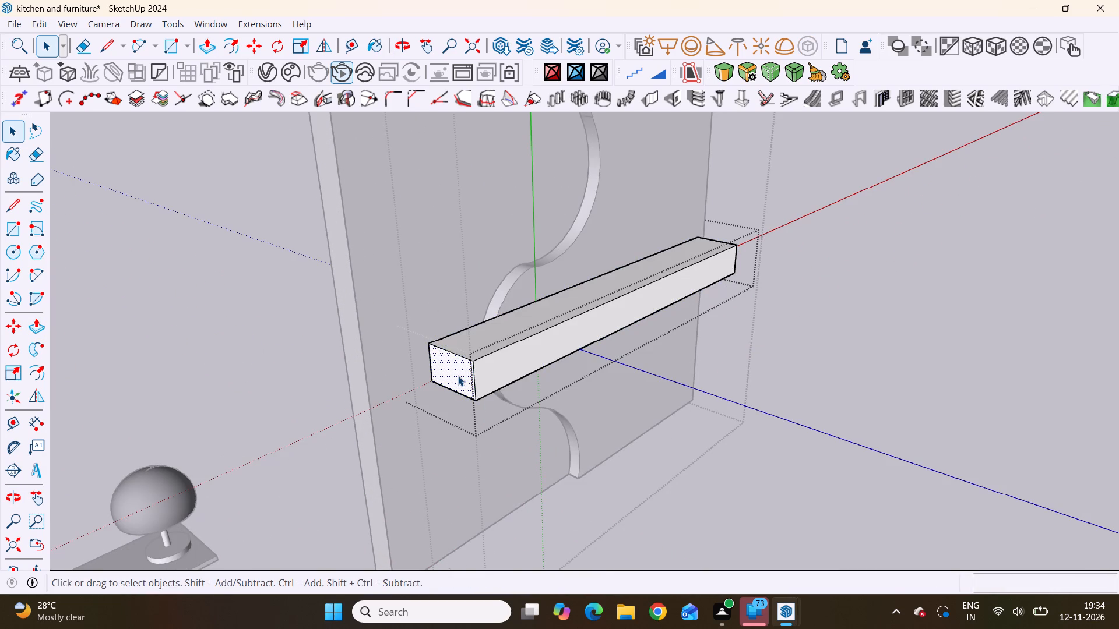
# Compare the shelf's length and projection with the panel and reference image, and close the shelf's group.
pyautogui.scroll(-13, 440, 388)
pyautogui.moveTo(483, 390); pyautogui.dragTo(536, 341, button='middle')
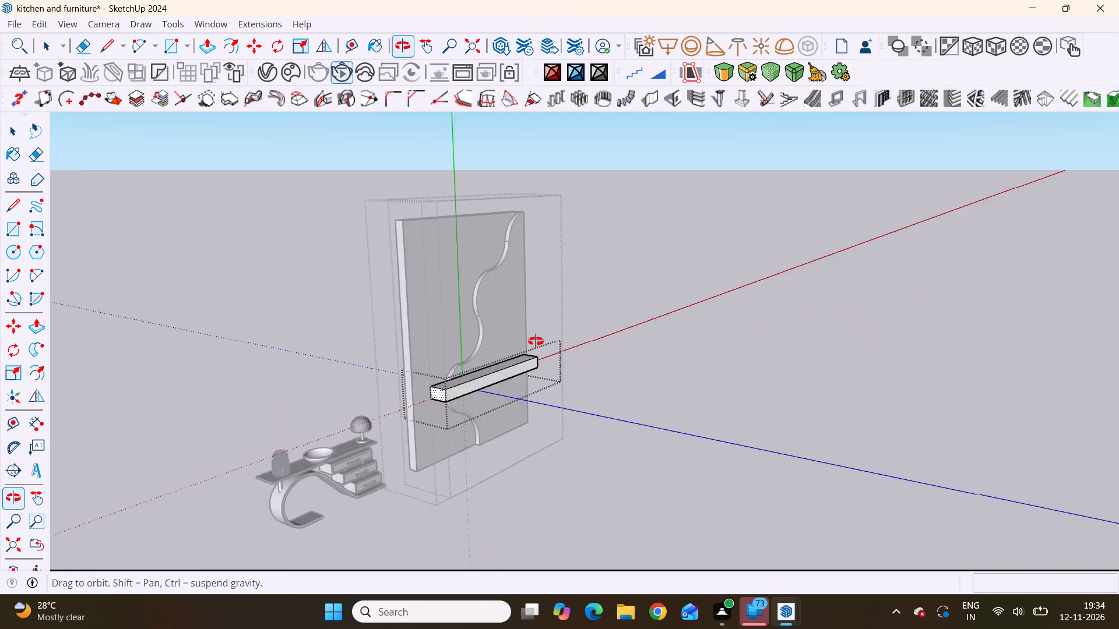
pyautogui.moveTo(536, 341); pyautogui.dragTo(759, 397, button='middle')
pyautogui.scroll(1, 752, 397)
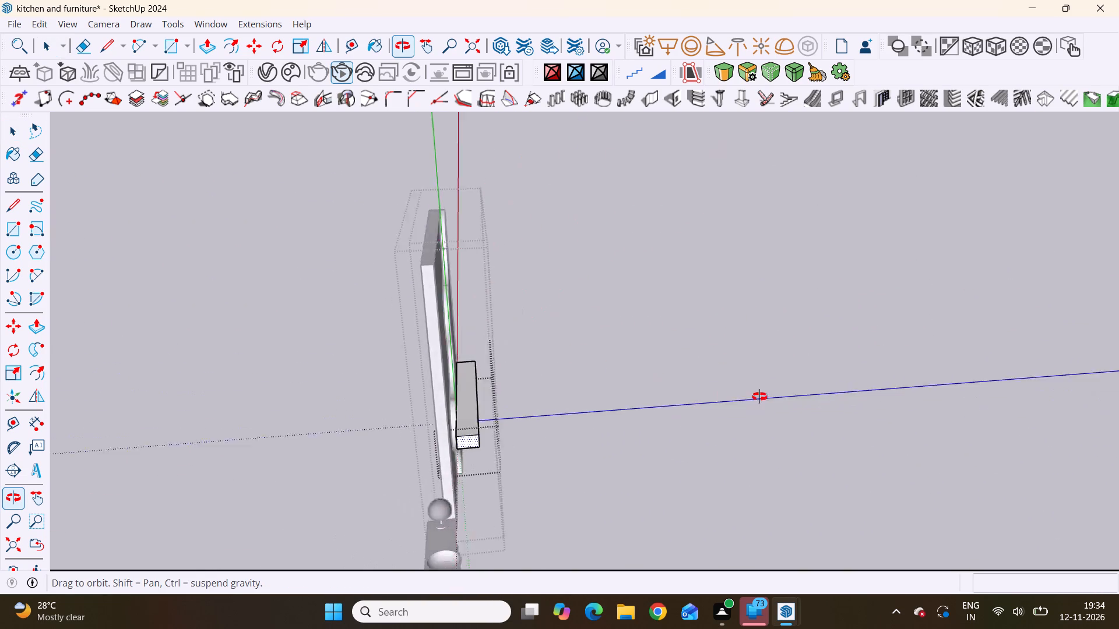
pyautogui.moveTo(759, 397); pyautogui.dragTo(524, 455, button='middle')
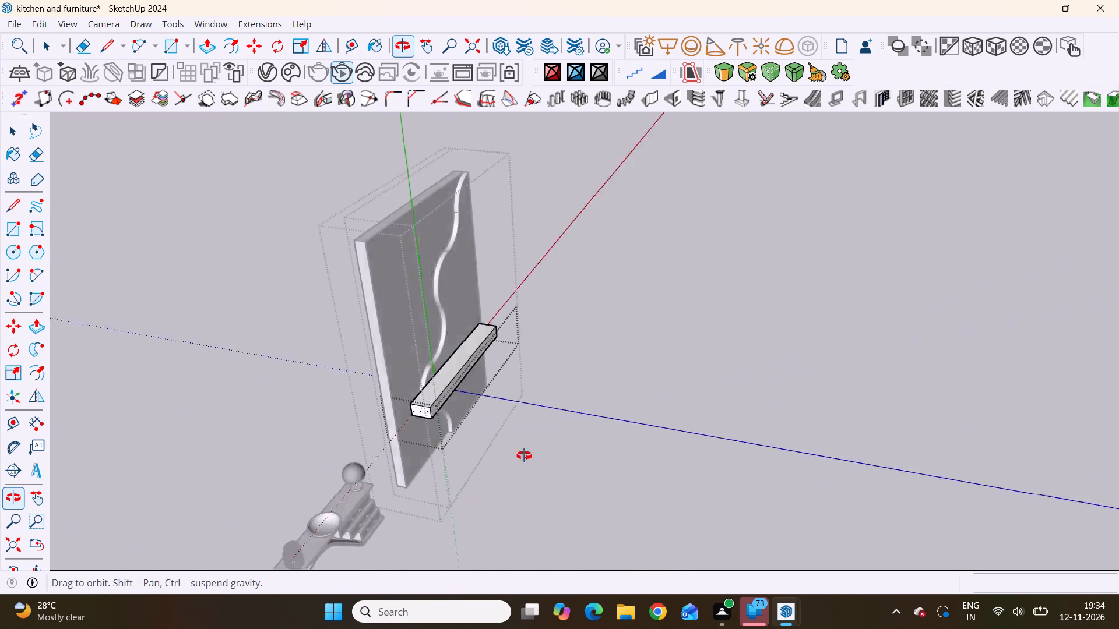
pyautogui.moveTo(524, 455); pyautogui.dragTo(275, 422, button='middle')
pyautogui.scroll(-9, 477, 386)
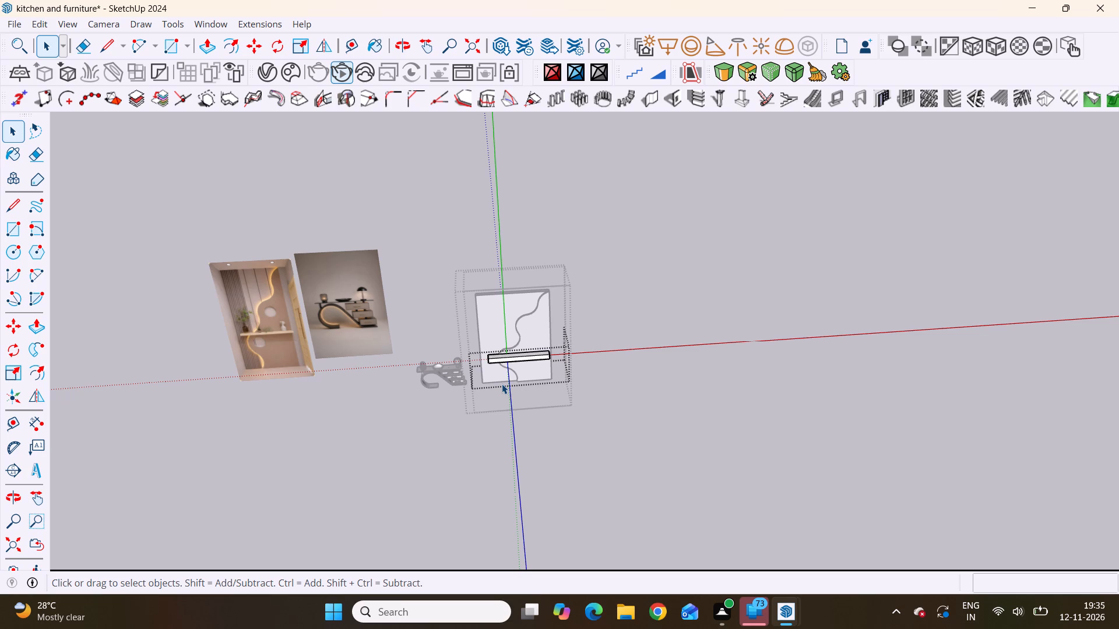
pyautogui.scroll(7, 513, 380)
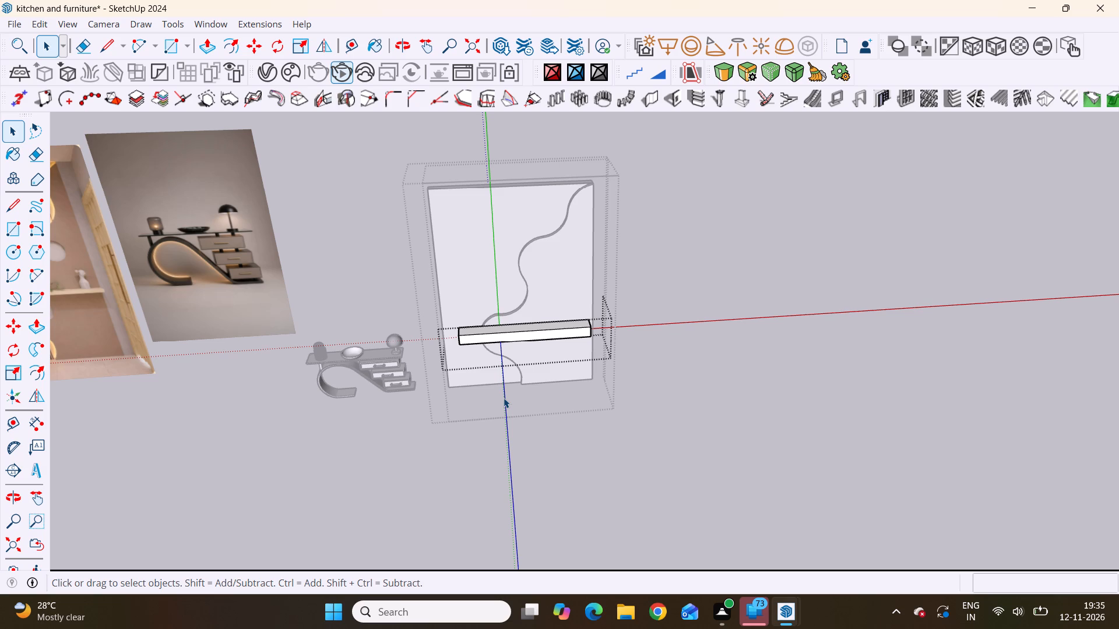
pyautogui.scroll(-5, 532, 331)
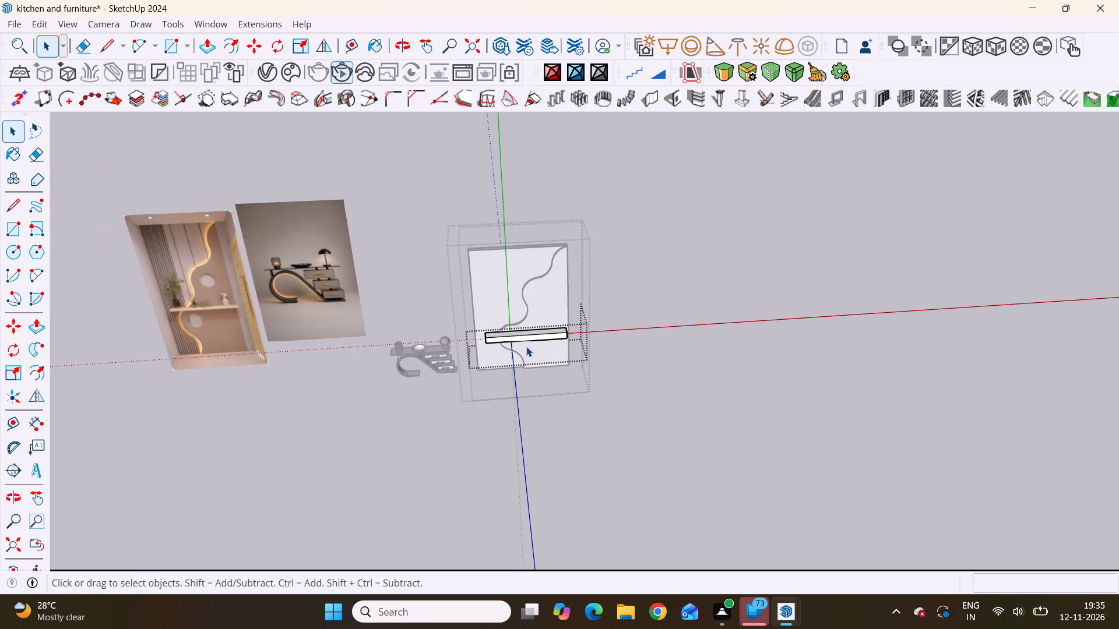
pyautogui.scroll(10, 526, 347)
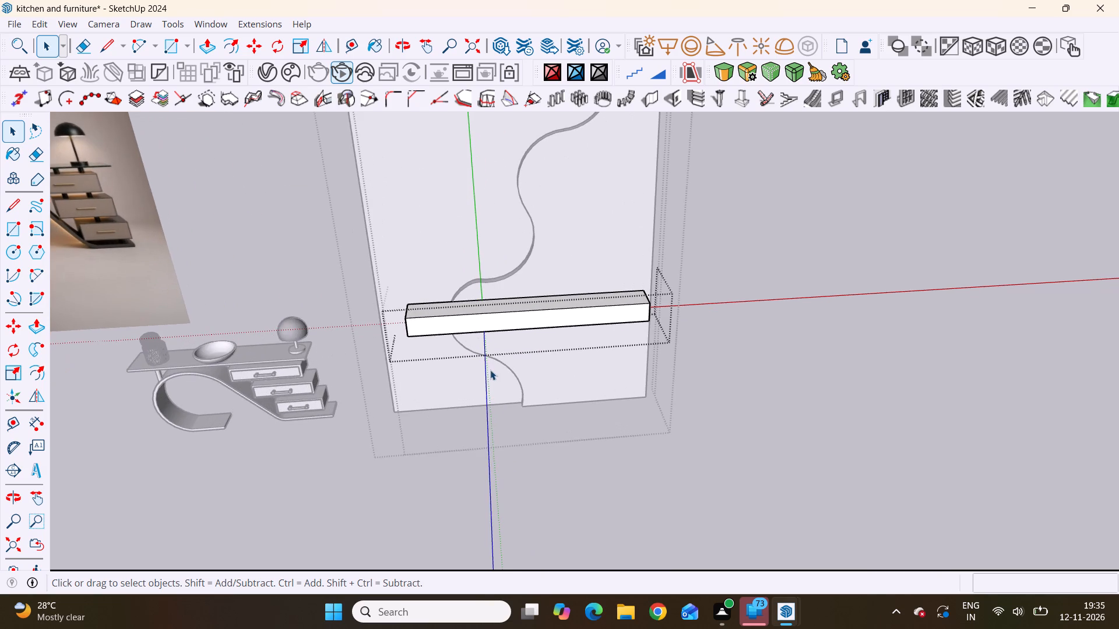
pyautogui.moveTo(474, 377); pyautogui.dragTo(525, 369, button='middle')
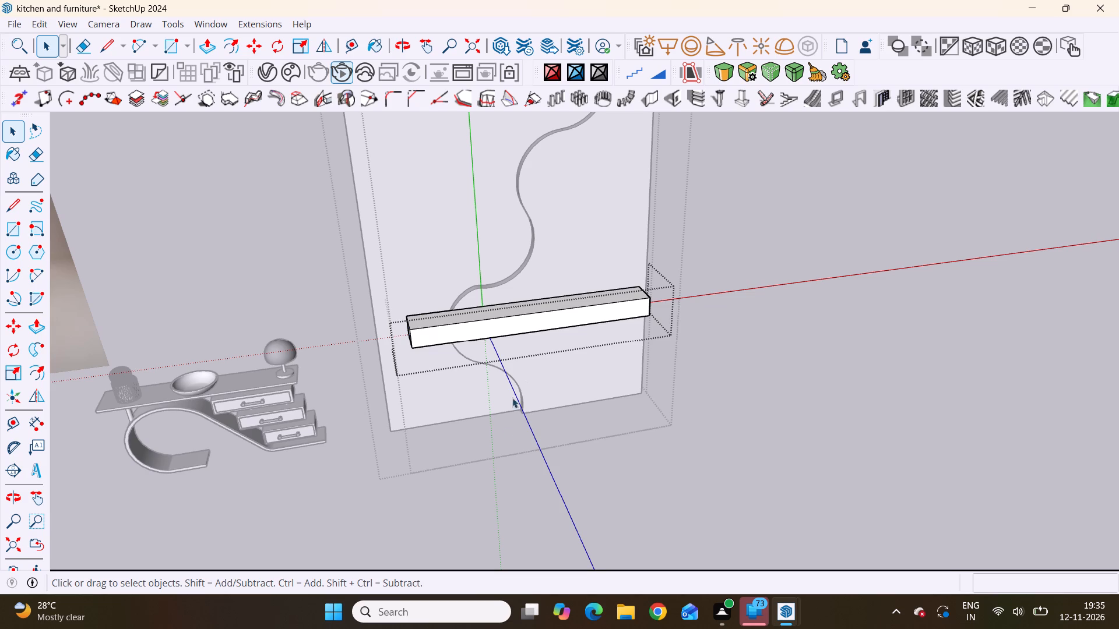
pyautogui.scroll(-6, 328, 358)
pyautogui.moveTo(390, 348); pyautogui.dragTo(477, 360, button='middle')
pyautogui.scroll(4, 416, 399)
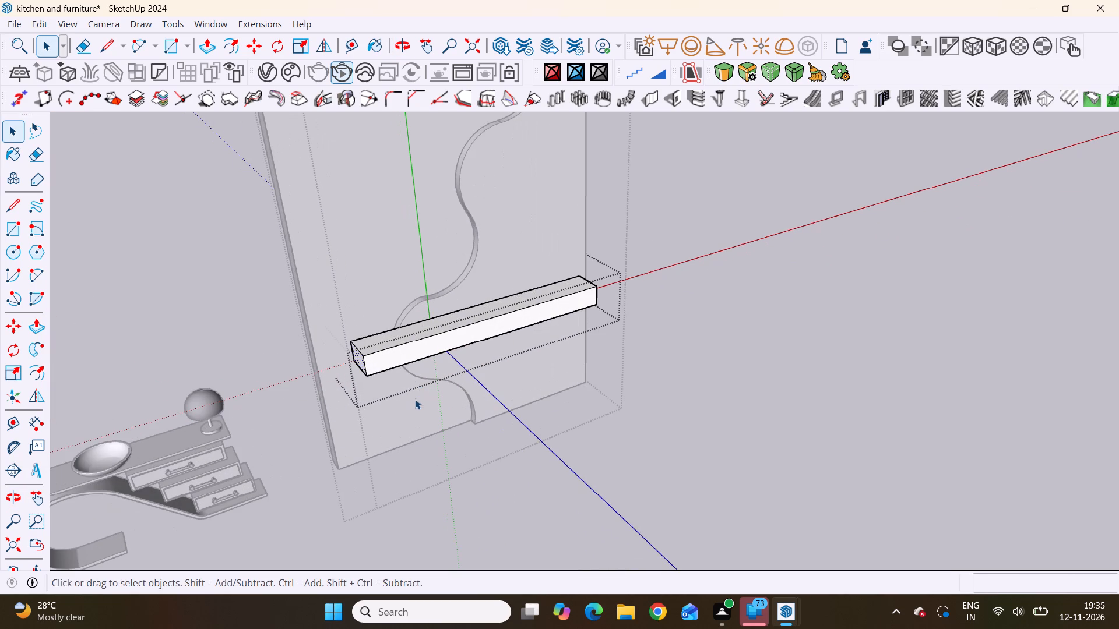
pyautogui.click(428, 358)
pyautogui.scroll(-4, 428, 357)
pyautogui.click(681, 283)
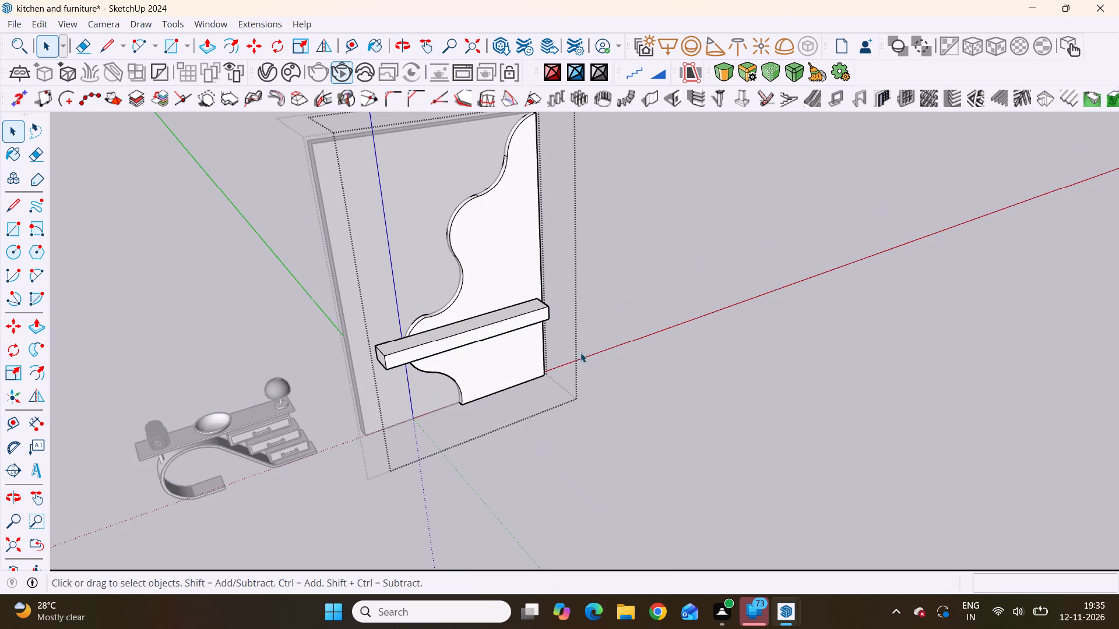
# Examine the shelf's other end and its alignment with the straight edge of the wavy front layer.
pyautogui.moveTo(575, 333); pyautogui.dragTo(411, 370, button='middle')
pyautogui.scroll(-1, 469, 322)
pyautogui.scroll(5, 562, 286)
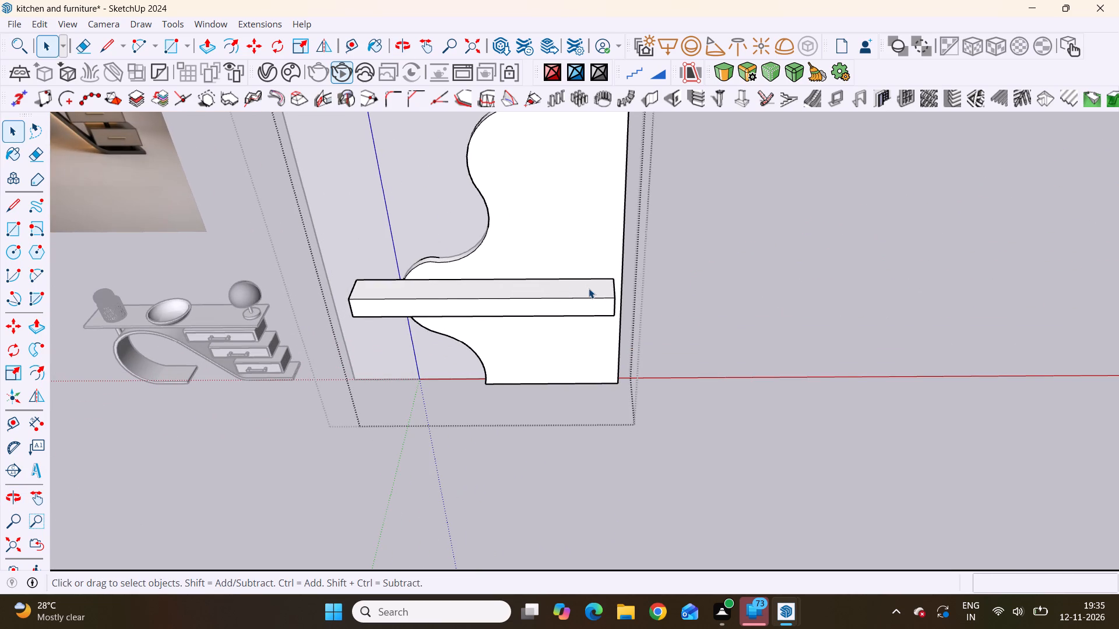
pyautogui.click(589, 288)
pyautogui.scroll(1, 608, 313)
pyautogui.scroll(-4, 608, 313)
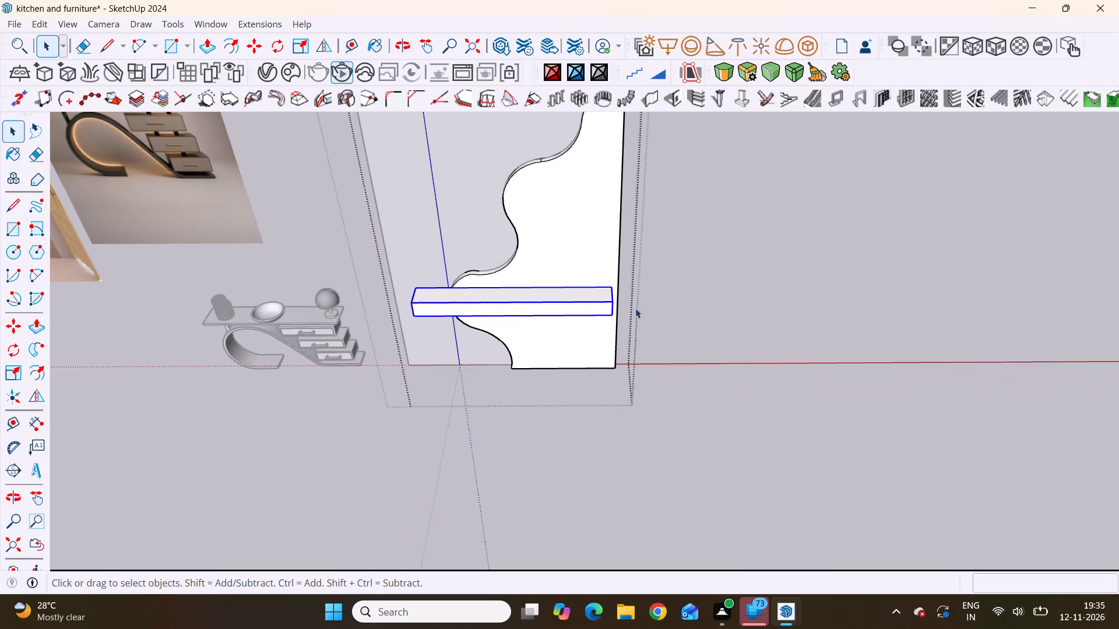
pyautogui.moveTo(635, 308); pyautogui.dragTo(439, 305, button='middle')
pyautogui.scroll(1, 410, 319)
pyautogui.scroll(4, 489, 288)
pyautogui.click(526, 258)
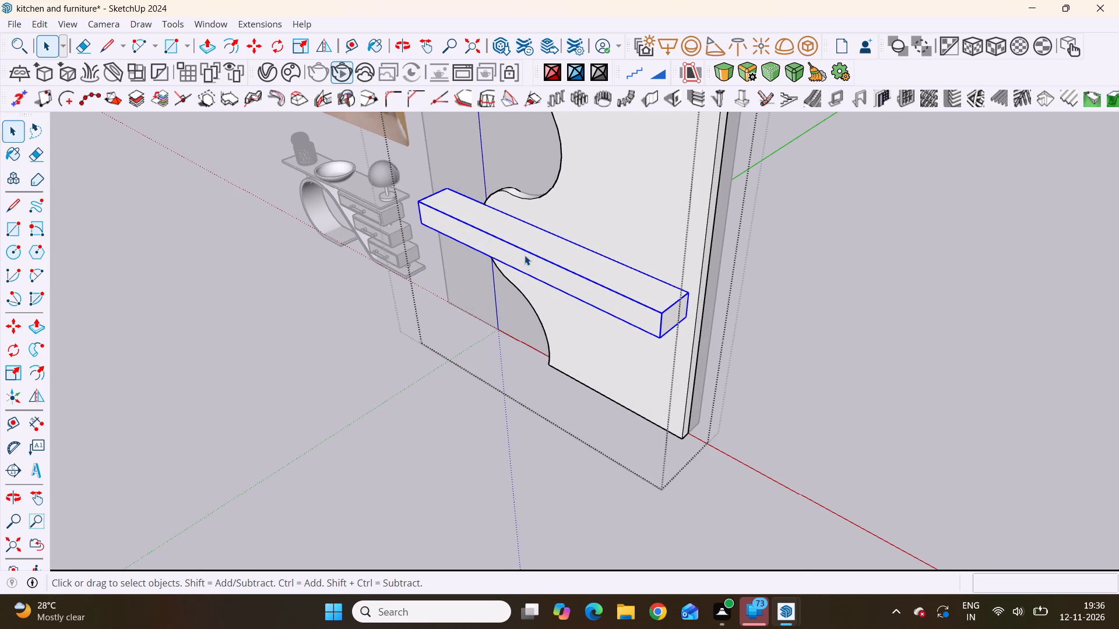
pyautogui.scroll(-12, 466, 181)
pyautogui.moveTo(455, 232); pyautogui.dragTo(574, 213, button='middle')
pyautogui.scroll(5, 574, 213)
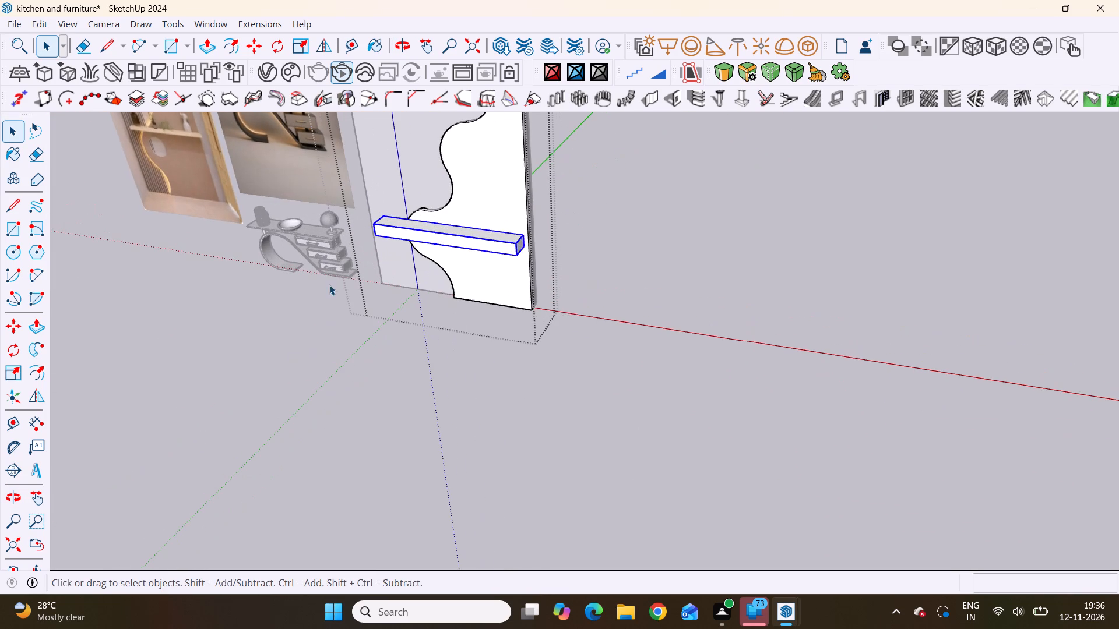
pyautogui.click(536, 203)
pyautogui.scroll(2, 420, 248)
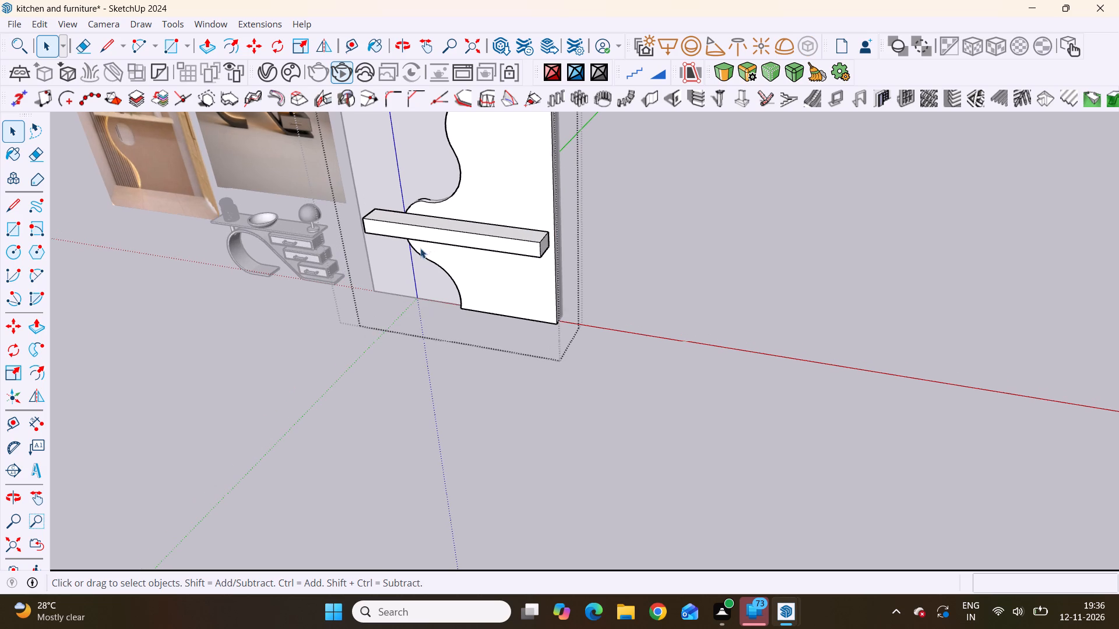
# Select the whole shelf and compare its position and proportions on the wall panel with the reference image.
pyautogui.click(439, 234)
pyautogui.scroll(-7, 405, 273)
pyautogui.moveTo(449, 261); pyautogui.dragTo(481, 260, button='middle')
pyautogui.scroll(1, 481, 260)
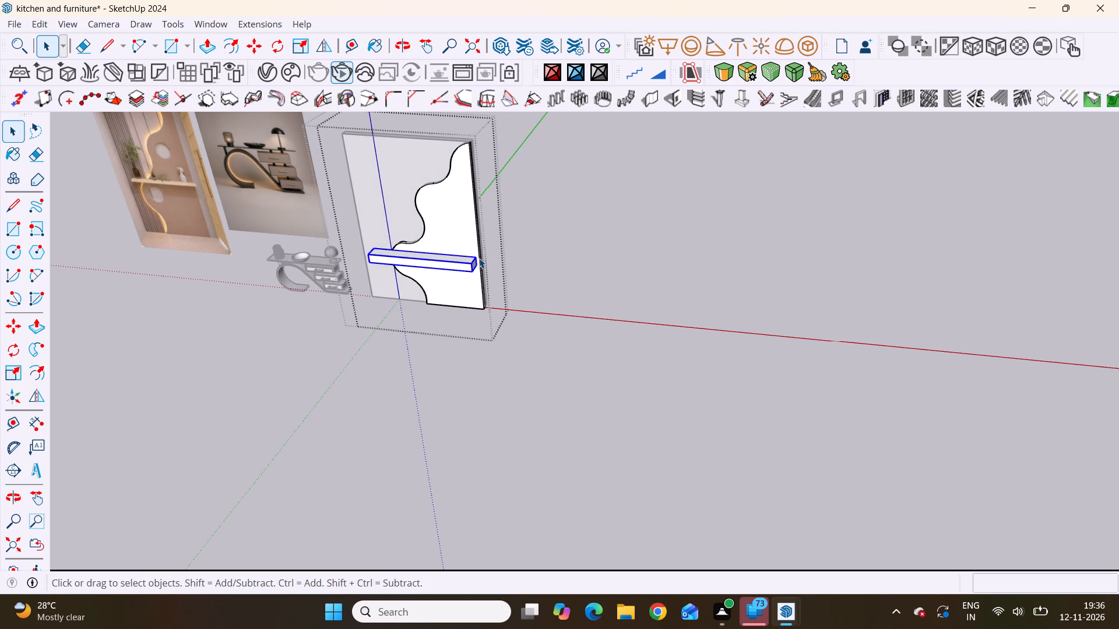
pyautogui.scroll(-7, 477, 258)
pyautogui.scroll(2, 450, 314)
pyautogui.moveTo(410, 235); pyautogui.dragTo(542, 171, button='middle')
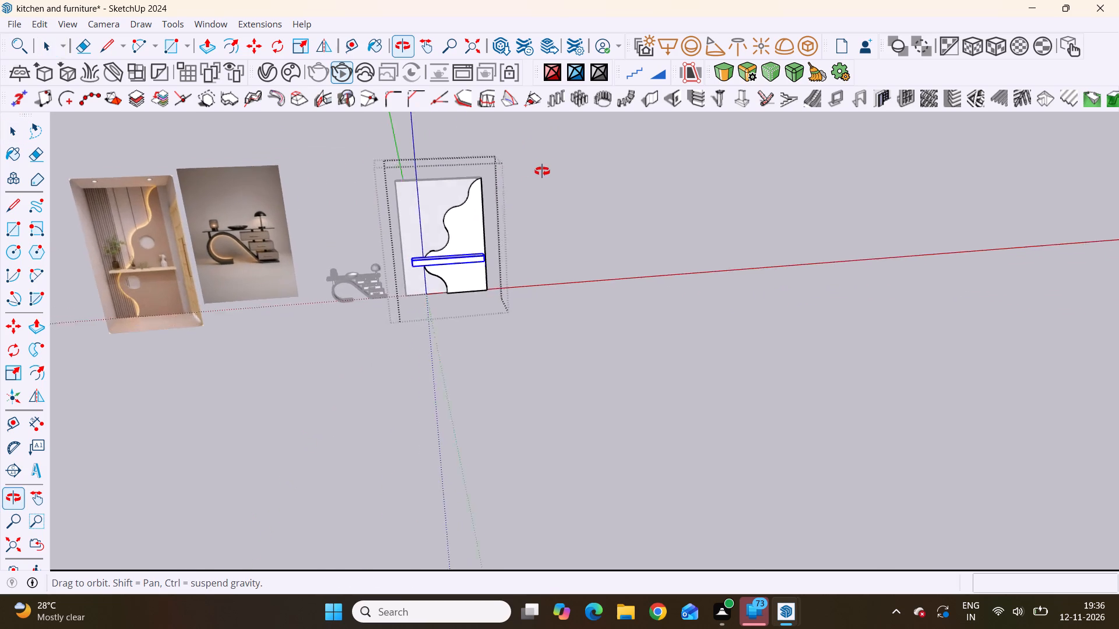
pyautogui.moveTo(542, 171); pyautogui.dragTo(546, 146, button='middle')
pyautogui.scroll(4, 420, 337)
pyautogui.scroll(4, 439, 221)
pyautogui.moveTo(439, 221); pyautogui.dragTo(276, 305, button='middle')
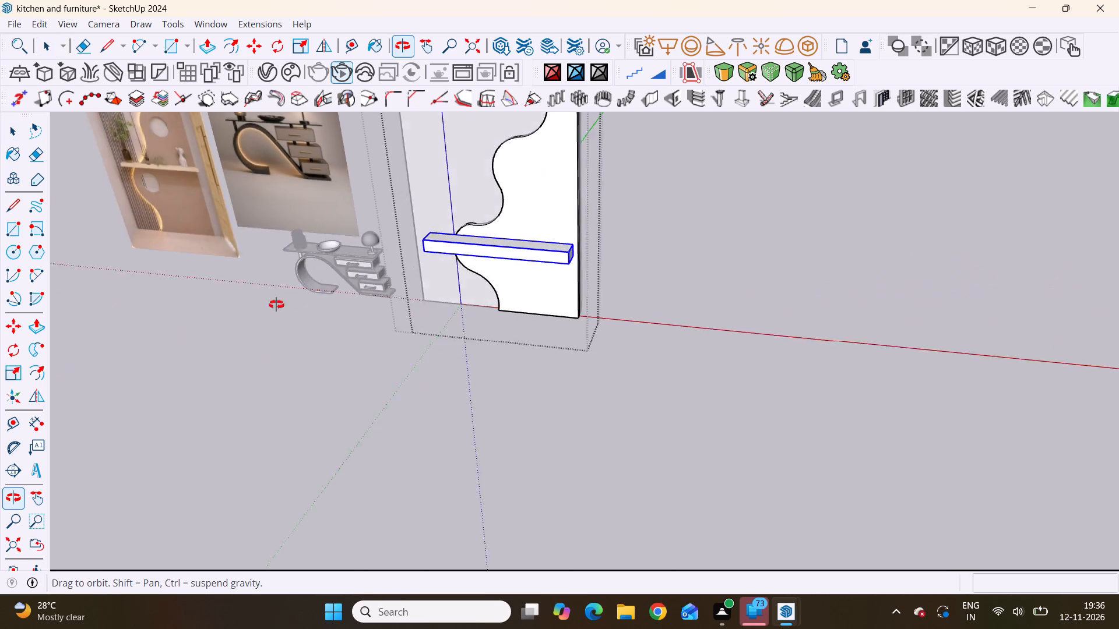
pyautogui.moveTo(276, 305); pyautogui.dragTo(251, 310, button='middle')
pyautogui.scroll(3, 469, 274)
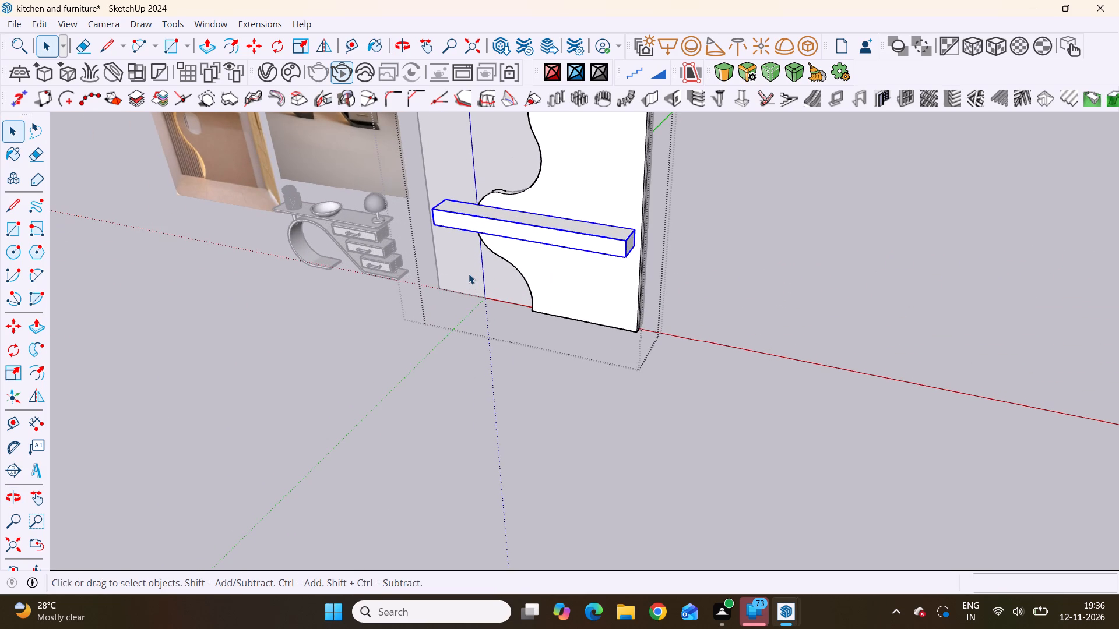
pyautogui.scroll(-6, 463, 300)
pyautogui.moveTo(480, 289); pyautogui.dragTo(575, 288, button='middle')
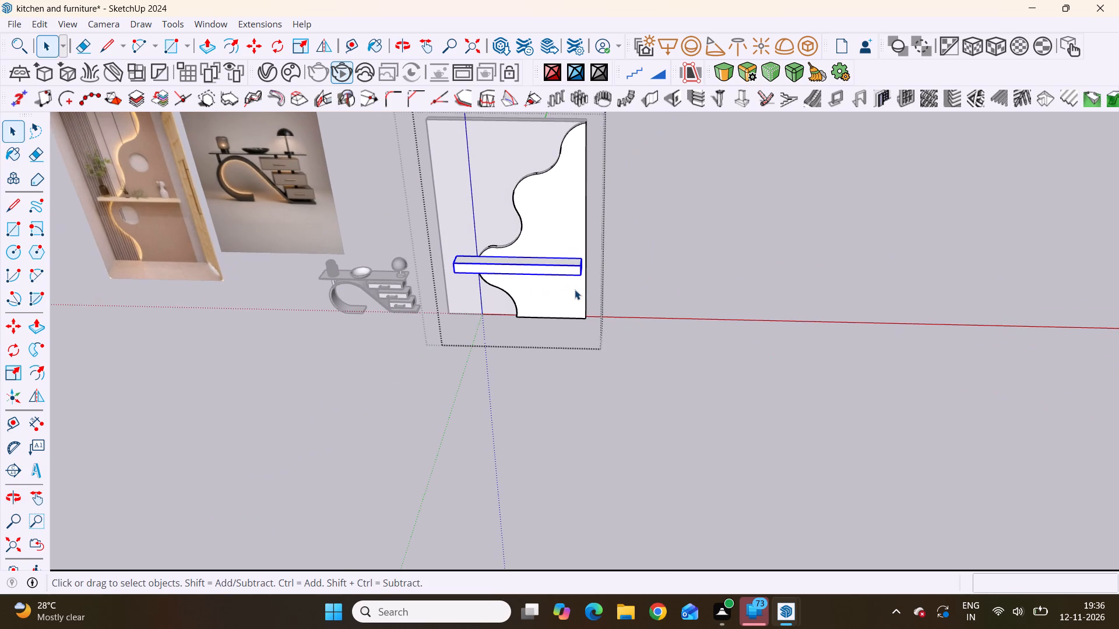
pyautogui.scroll(1, 575, 289)
pyautogui.scroll(-7, 539, 300)
pyautogui.scroll(3, 555, 289)
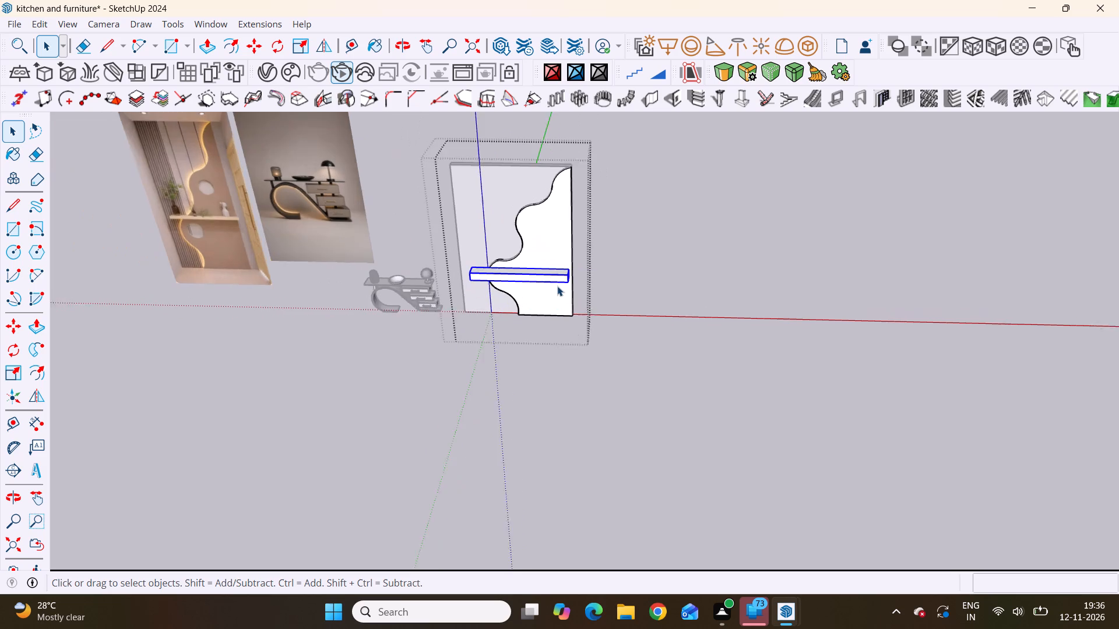
pyautogui.scroll(4, 557, 286)
pyautogui.moveTo(600, 271); pyautogui.dragTo(636, 277, button='middle')
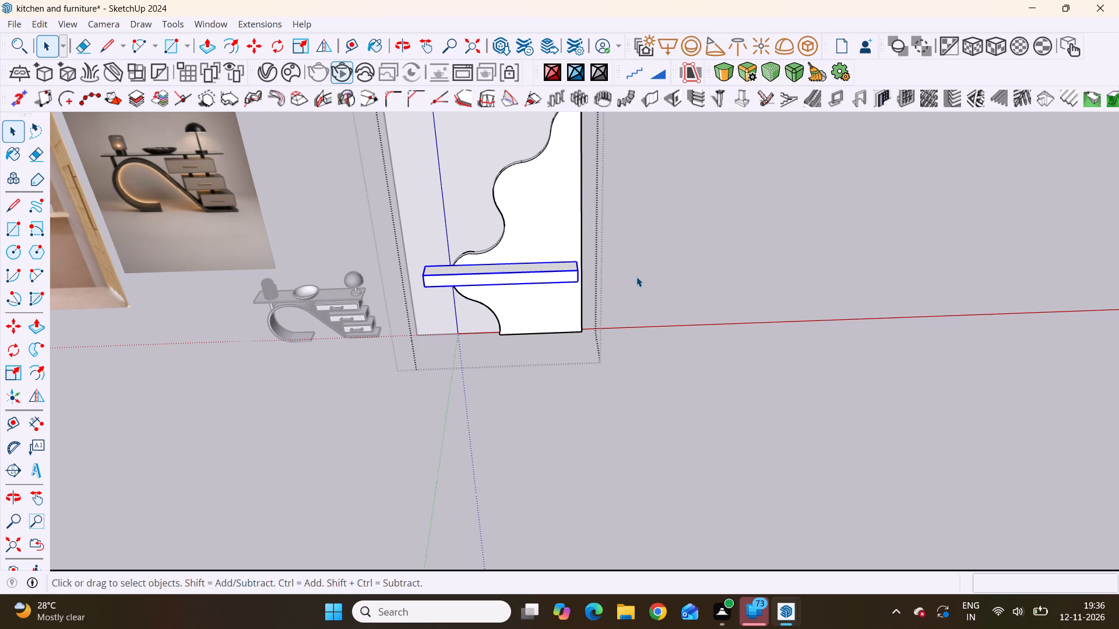
# Examine the shelf's length, projection and placement on the wall panel from several angles against the reference image.
pyautogui.scroll(1, 437, 245)
pyautogui.scroll(-9, 314, 245)
pyautogui.scroll(2, 431, 295)
pyautogui.scroll(-6, 431, 295)
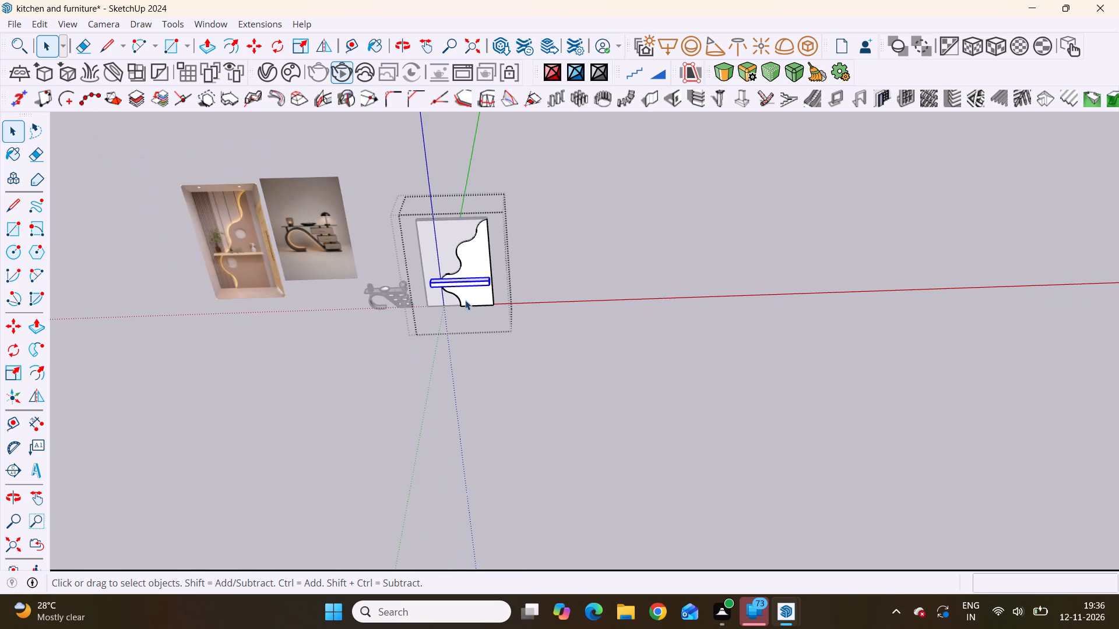
pyautogui.moveTo(465, 300); pyautogui.dragTo(546, 195, button='middle')
pyautogui.scroll(3, 449, 324)
pyautogui.scroll(6, 406, 254)
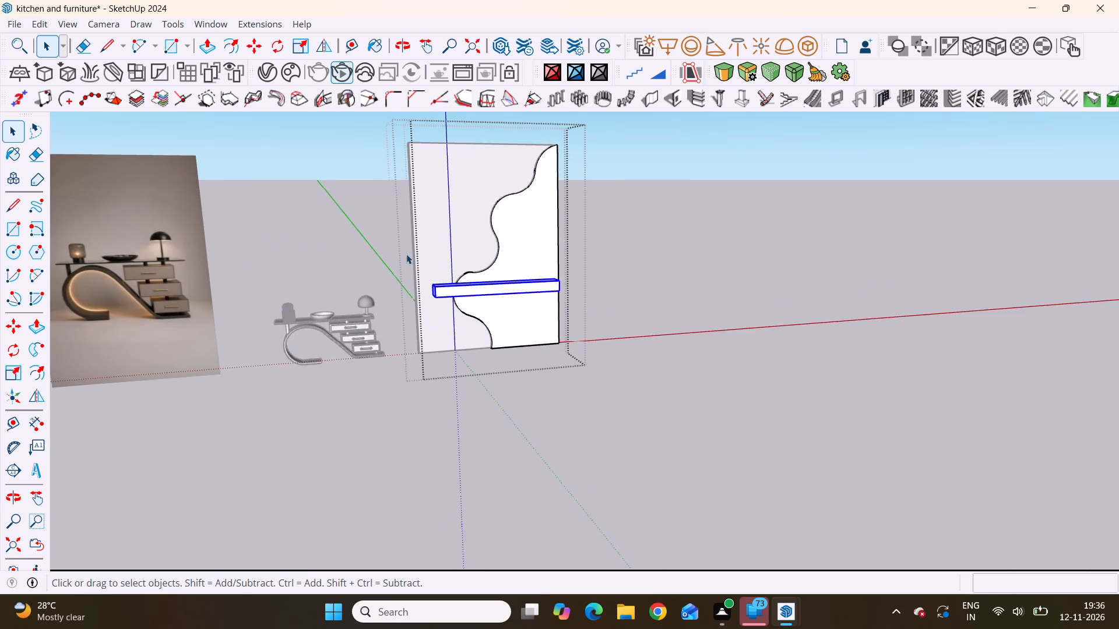
pyautogui.scroll(2, 406, 254)
pyautogui.scroll(1, 636, 284)
pyautogui.scroll(-4, 636, 284)
pyautogui.scroll(1, 636, 284)
pyautogui.scroll(-2, 636, 284)
pyautogui.scroll(1, 633, 289)
pyautogui.moveTo(633, 289); pyautogui.dragTo(386, 383, button='middle')
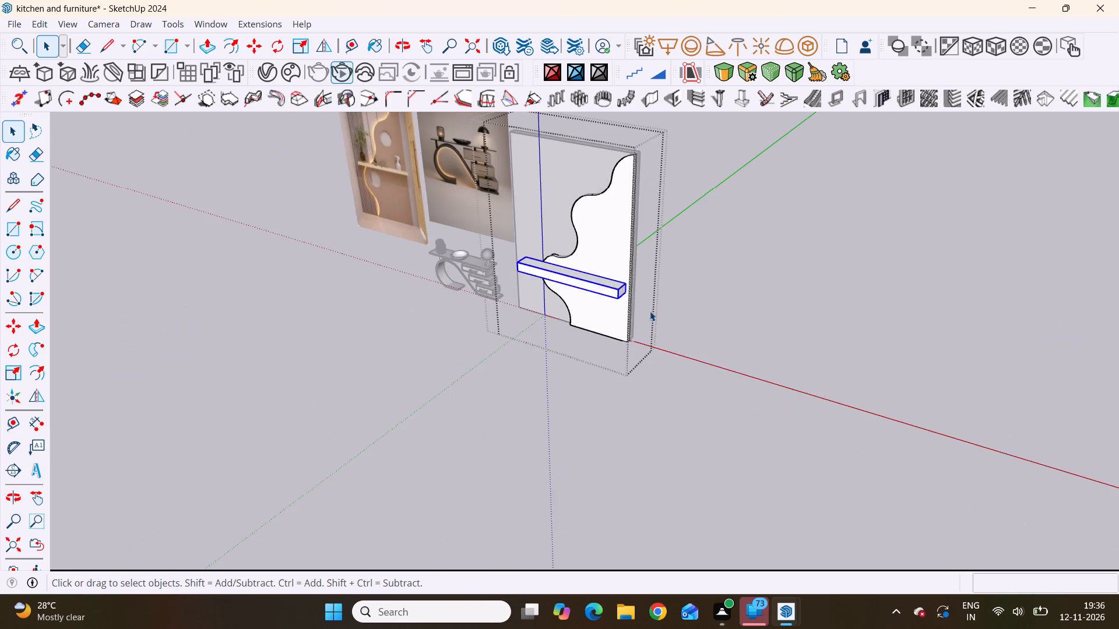
pyautogui.scroll(3, 656, 299)
pyautogui.scroll(5, 476, 284)
pyautogui.moveTo(511, 277); pyautogui.dragTo(800, 303, button='middle')
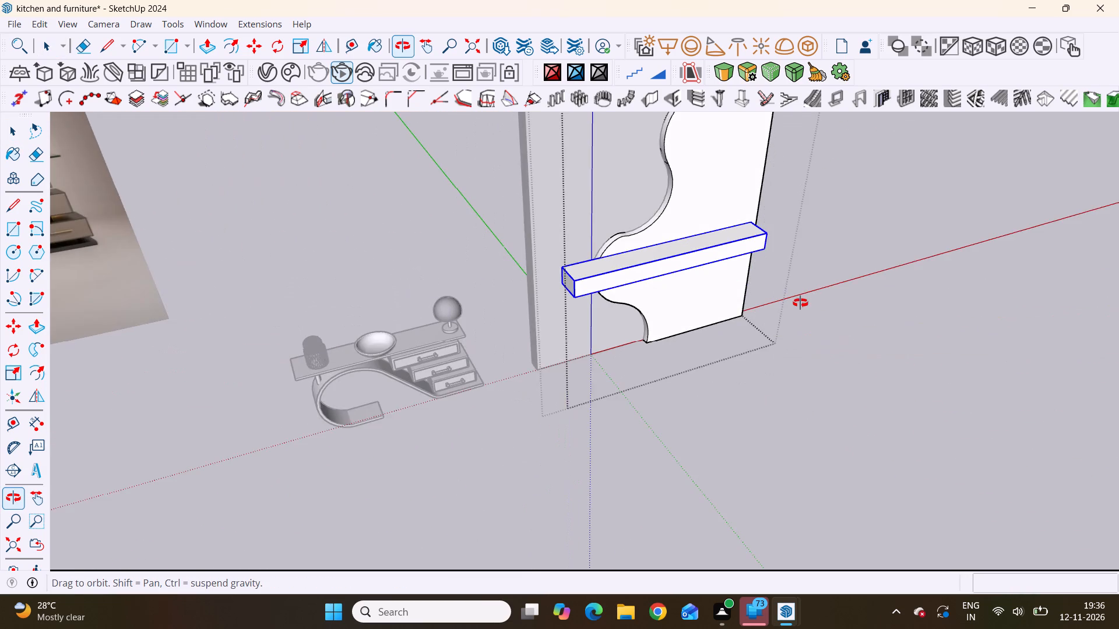
pyautogui.moveTo(800, 303); pyautogui.dragTo(789, 287, button='middle')
pyautogui.scroll(8, 586, 286)
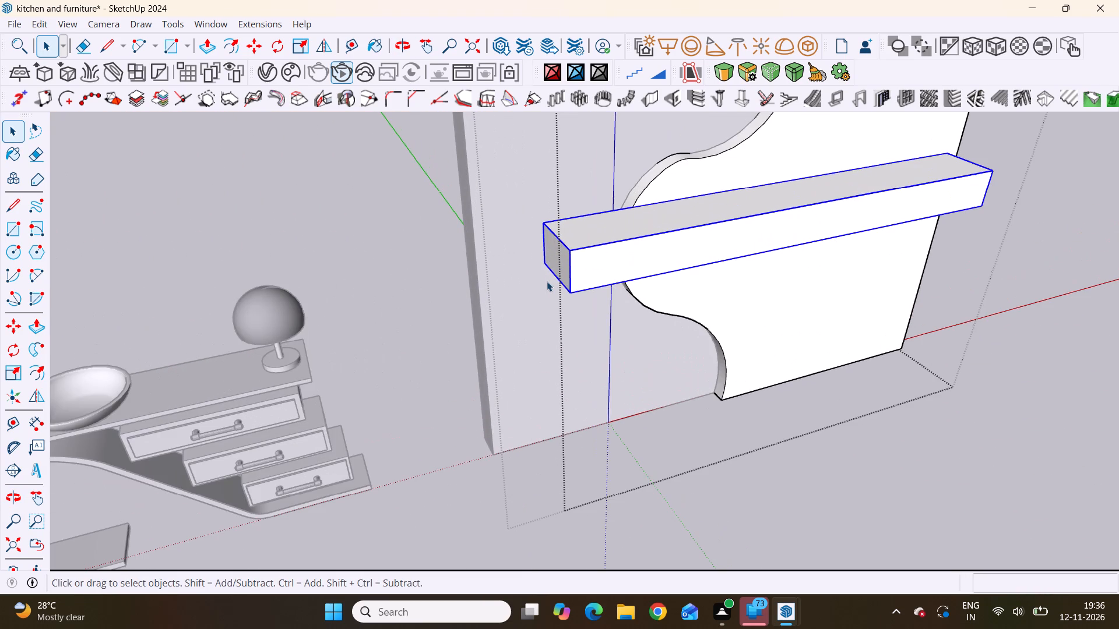
# Open the shelf's group from the end nearest the console desk, inspect the shelf in isolation, and close the group.
pyautogui.doubleClick(551, 257)
pyautogui.scroll(-8, 503, 317)
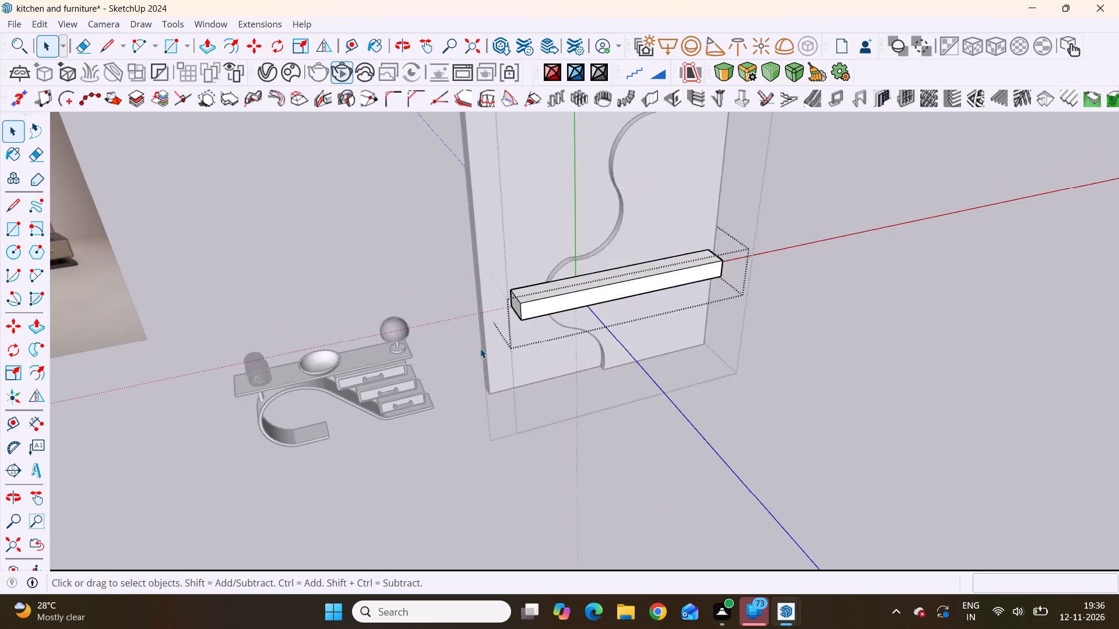
pyautogui.scroll(-5, 480, 348)
pyautogui.moveTo(685, 330); pyautogui.dragTo(585, 308, button='middle')
pyautogui.doubleClick(828, 264)
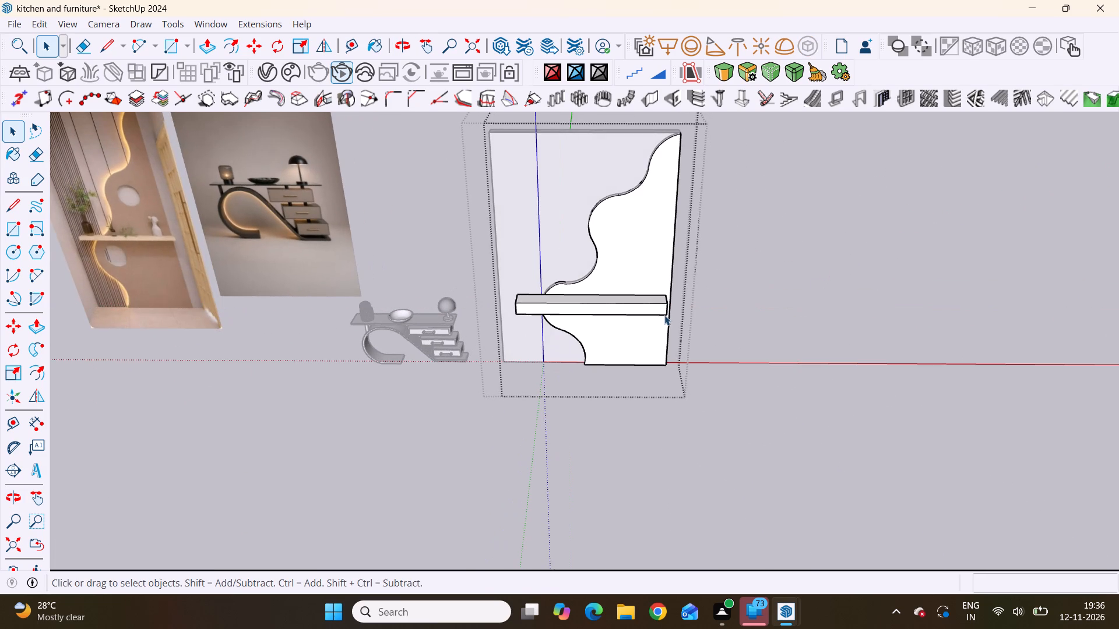
# Open the shelf's group from the end at the front layer's straight edge, inspect that end, and close the group.
pyautogui.moveTo(366, 314); pyautogui.dragTo(265, 308, button='middle')
pyautogui.scroll(5, 686, 337)
pyautogui.moveTo(705, 327); pyautogui.dragTo(496, 349, button='middle')
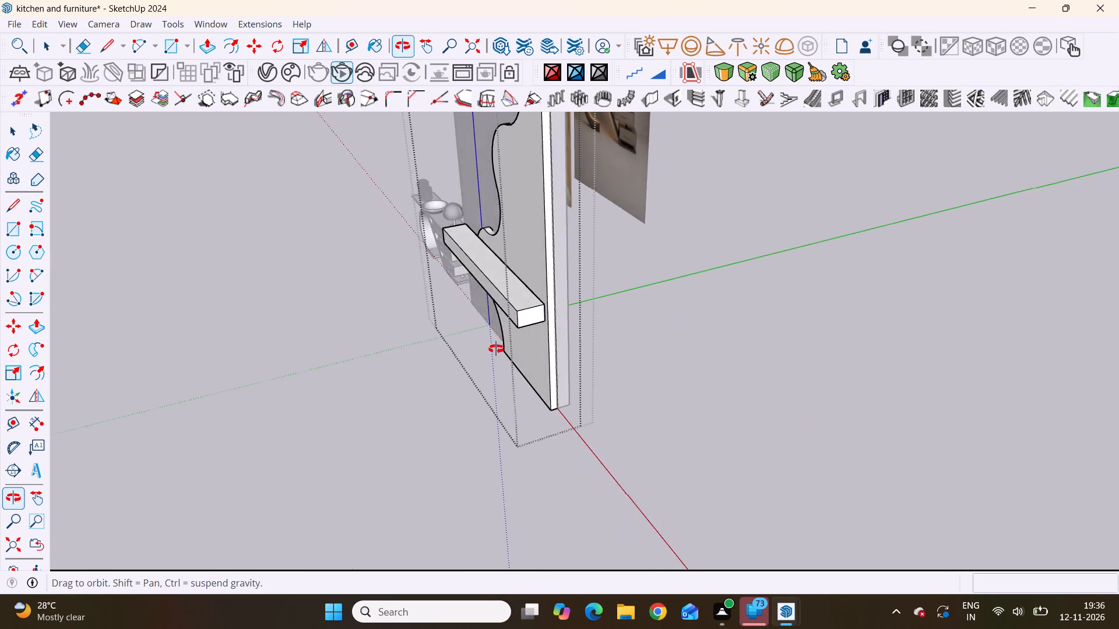
pyautogui.moveTo(496, 349); pyautogui.dragTo(533, 334, button='middle')
pyautogui.scroll(7, 533, 335)
pyautogui.doubleClick(575, 282)
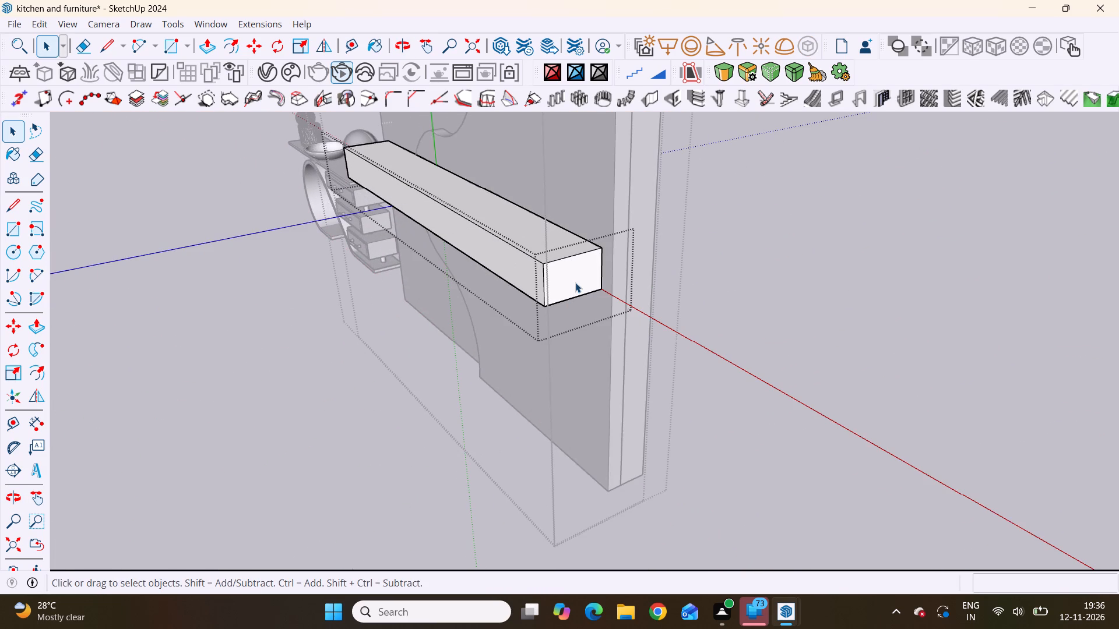
pyautogui.click(575, 282)
pyautogui.scroll(-4, 462, 303)
pyautogui.moveTo(453, 306); pyautogui.dragTo(586, 326, button='middle')
pyautogui.scroll(2, 563, 315)
pyautogui.scroll(-9, 506, 319)
pyautogui.scroll(5, 694, 301)
pyautogui.moveTo(347, 340); pyautogui.dragTo(316, 340, button='middle')
pyautogui.scroll(8, 513, 319)
pyautogui.click(740, 289)
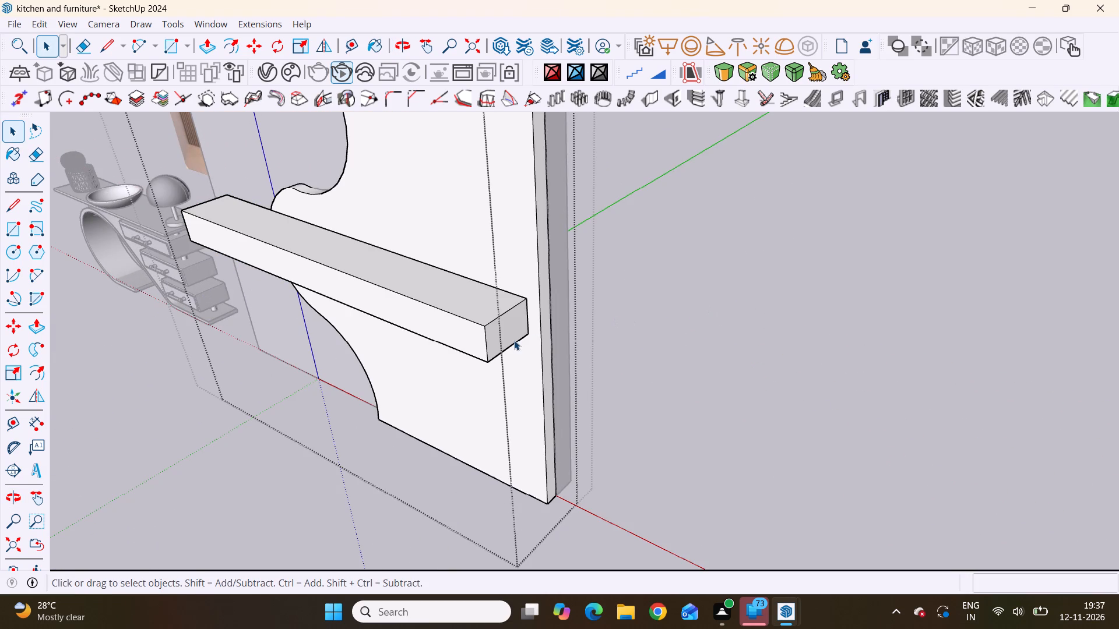
# Reopen the shelf's group, select the end face at the panel's straight edge, compare it with the panel, and close the group.
pyautogui.tripleClick(505, 328)
pyautogui.doubleClick(505, 327)
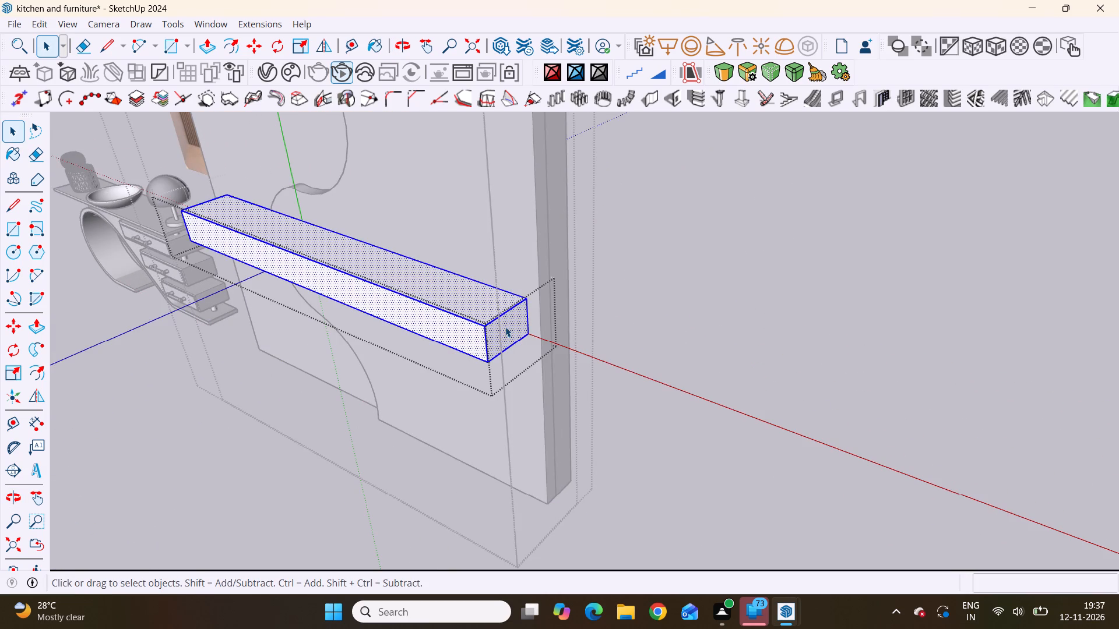
pyautogui.click(507, 340)
pyautogui.scroll(-7, 507, 341)
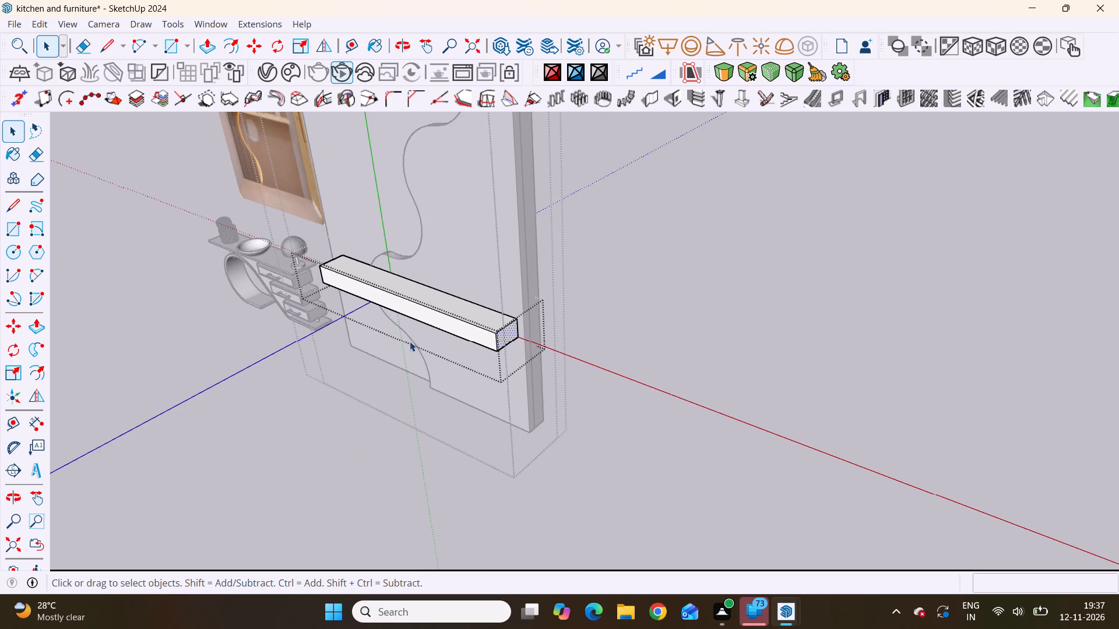
pyautogui.moveTo(410, 341); pyautogui.dragTo(495, 294, button='middle')
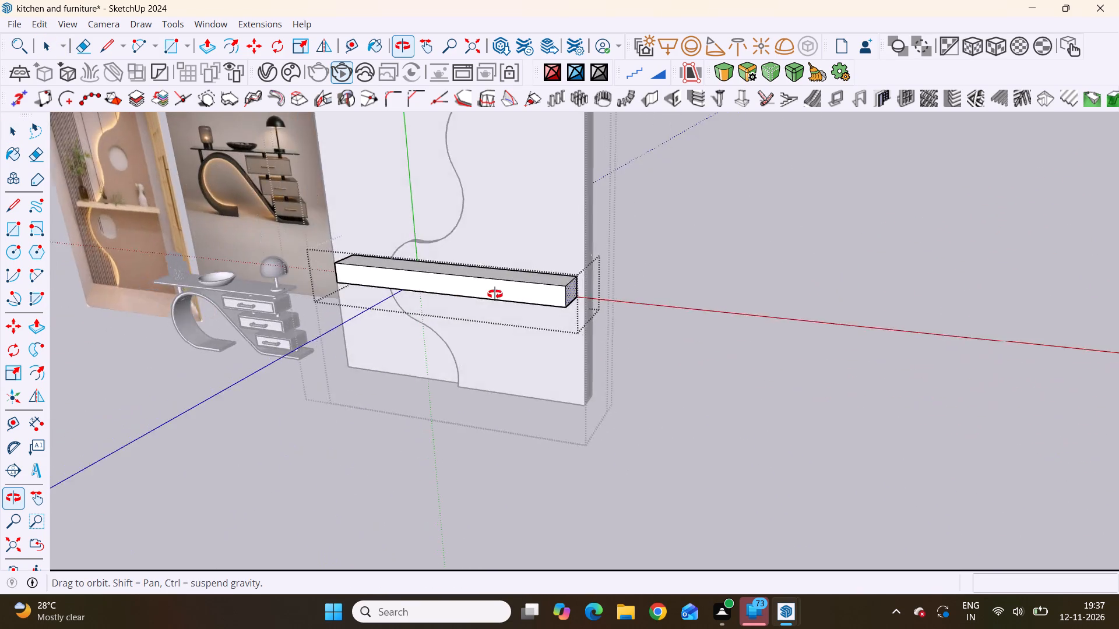
pyautogui.moveTo(495, 294); pyautogui.dragTo(362, 323, button='middle')
pyautogui.scroll(7, 430, 323)
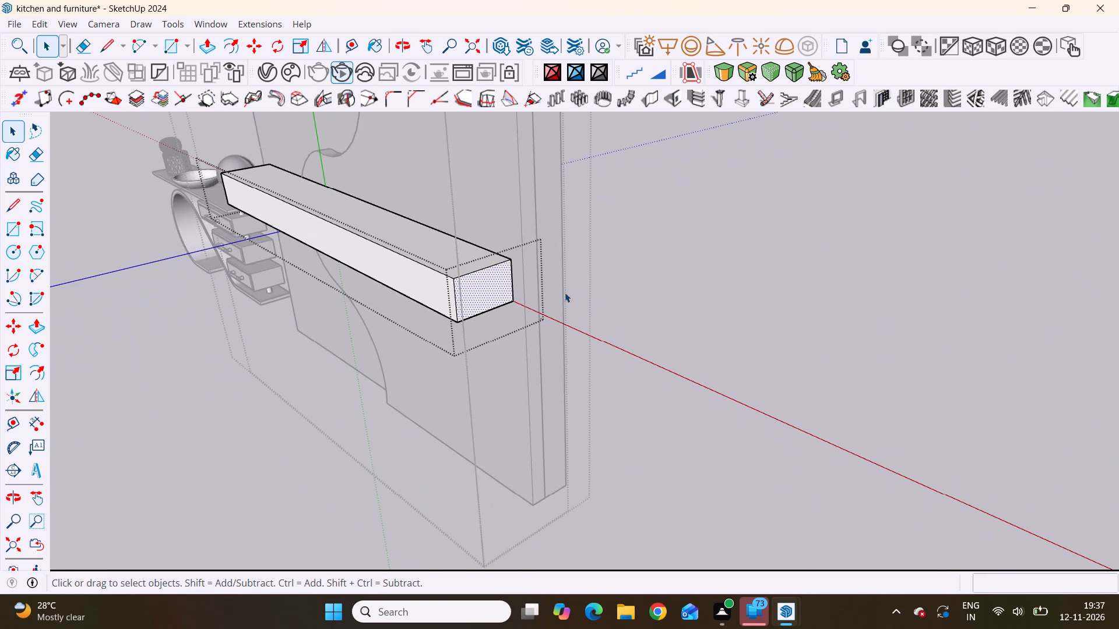
pyautogui.scroll(-14, 126, 292)
pyautogui.moveTo(186, 287); pyautogui.dragTo(299, 295, button='middle')
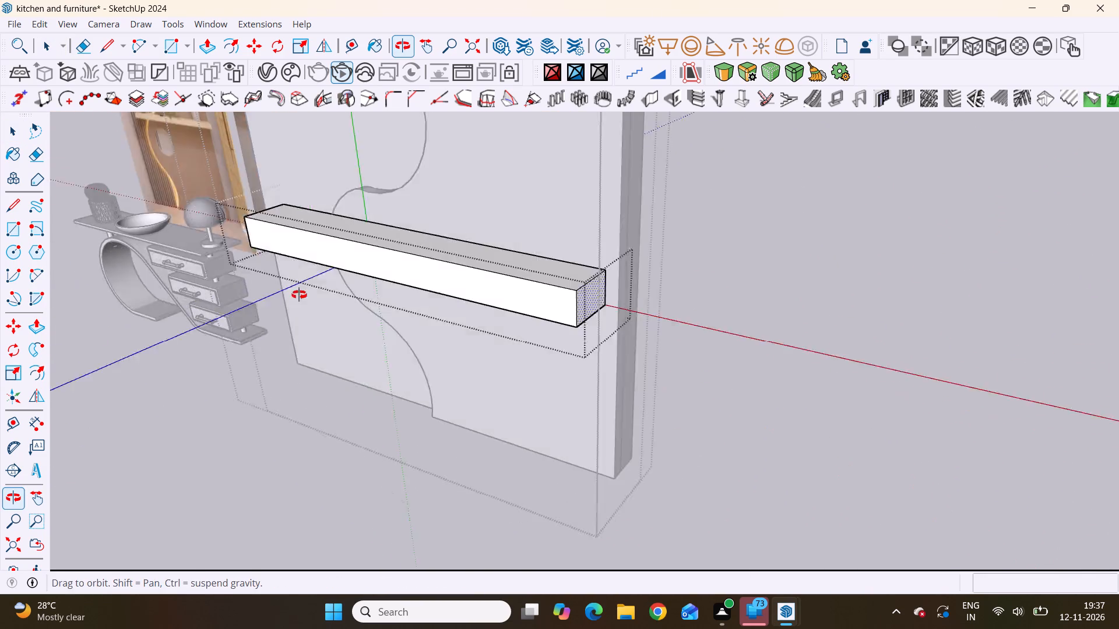
pyautogui.moveTo(299, 295); pyautogui.dragTo(334, 302, button='middle')
pyautogui.scroll(-14, 334, 302)
pyautogui.moveTo(399, 340); pyautogui.dragTo(478, 306, button='middle')
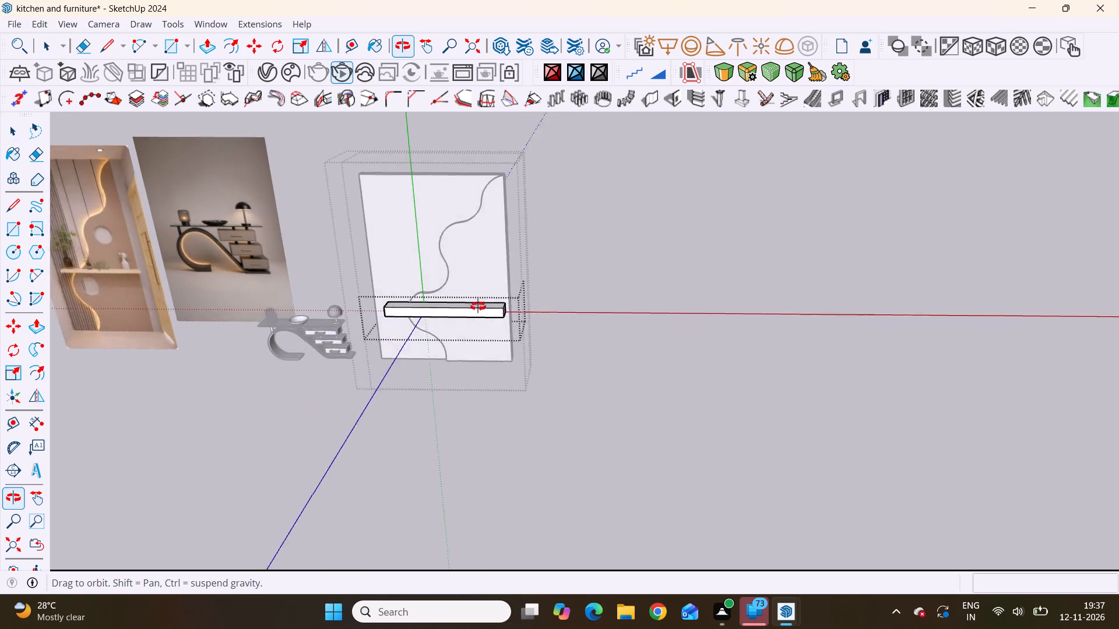
pyautogui.moveTo(478, 306); pyautogui.dragTo(519, 284, button='middle')
pyautogui.doubleClick(576, 238)
# Examine how both shelf ends line up with the back panel and wavy front layer, comparing them with the reference image.
pyautogui.scroll(-5, 404, 312)
pyautogui.moveTo(392, 316); pyautogui.dragTo(547, 293, button='middle')
pyautogui.scroll(4, 344, 395)
pyautogui.scroll(10, 423, 320)
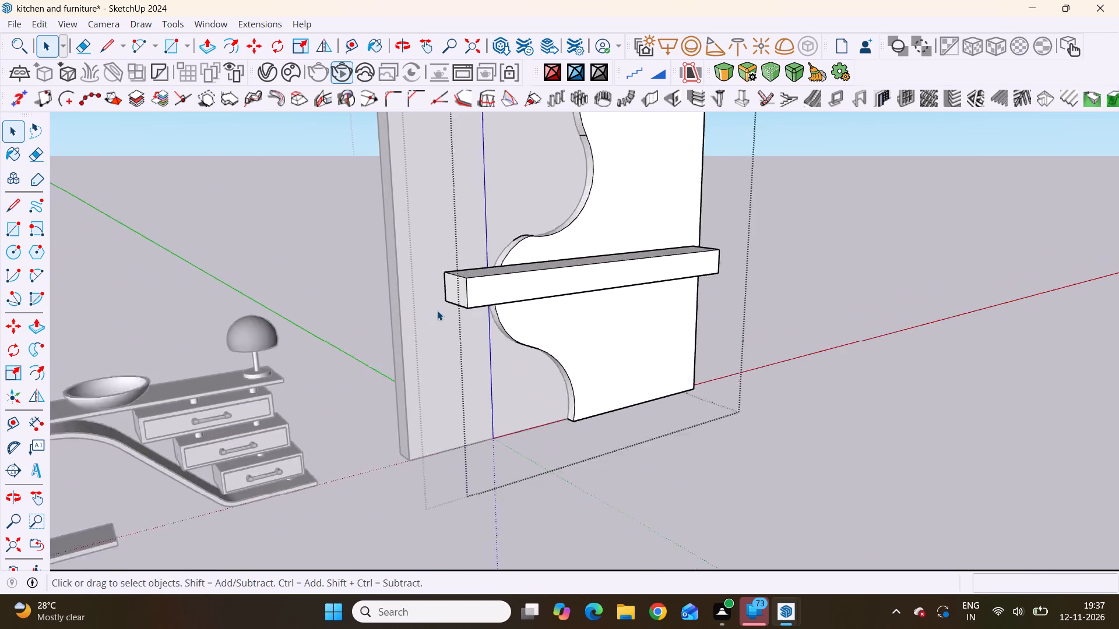
pyautogui.scroll(1, 437, 310)
pyautogui.scroll(-3, 437, 310)
pyautogui.scroll(5, 439, 310)
pyautogui.scroll(-13, 439, 310)
pyautogui.scroll(1, 382, 372)
pyautogui.scroll(-4, 382, 387)
pyautogui.scroll(1, 382, 389)
pyautogui.scroll(-4, 383, 400)
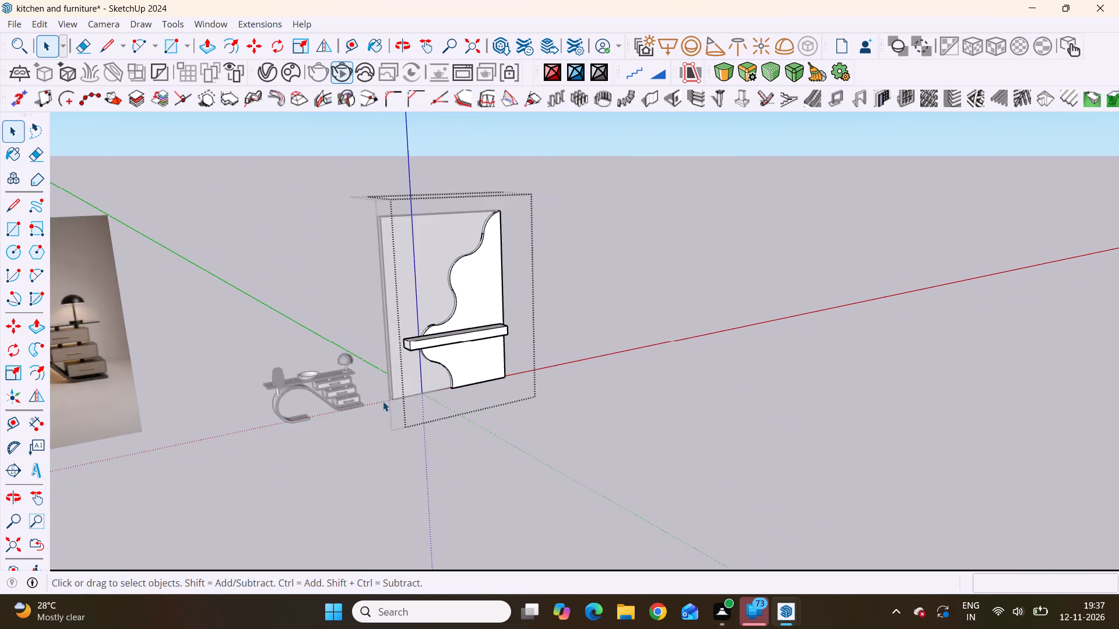
pyautogui.scroll(-14, 383, 401)
pyautogui.moveTo(432, 407); pyautogui.dragTo(356, 342, button='middle')
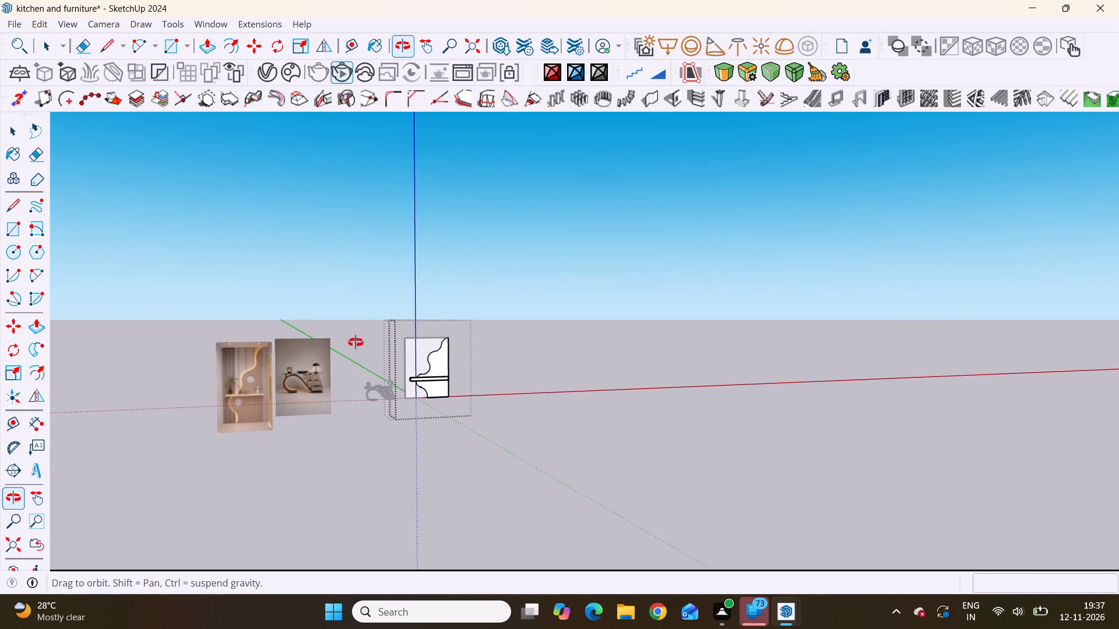
pyautogui.moveTo(356, 342); pyautogui.dragTo(356, 343, button='middle')
pyautogui.scroll(10, 397, 371)
pyautogui.moveTo(432, 362); pyautogui.dragTo(351, 526, button='middle')
pyautogui.scroll(3, 413, 364)
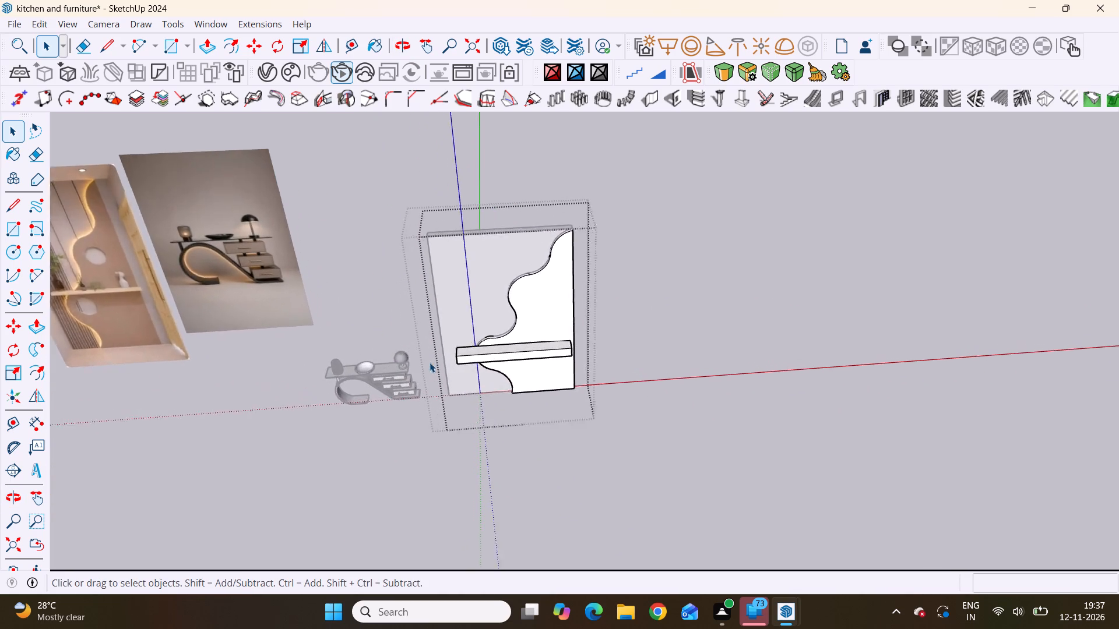
pyautogui.scroll(8, 430, 362)
pyautogui.scroll(-9, 445, 358)
pyautogui.moveTo(470, 355); pyautogui.dragTo(173, 398, button='middle')
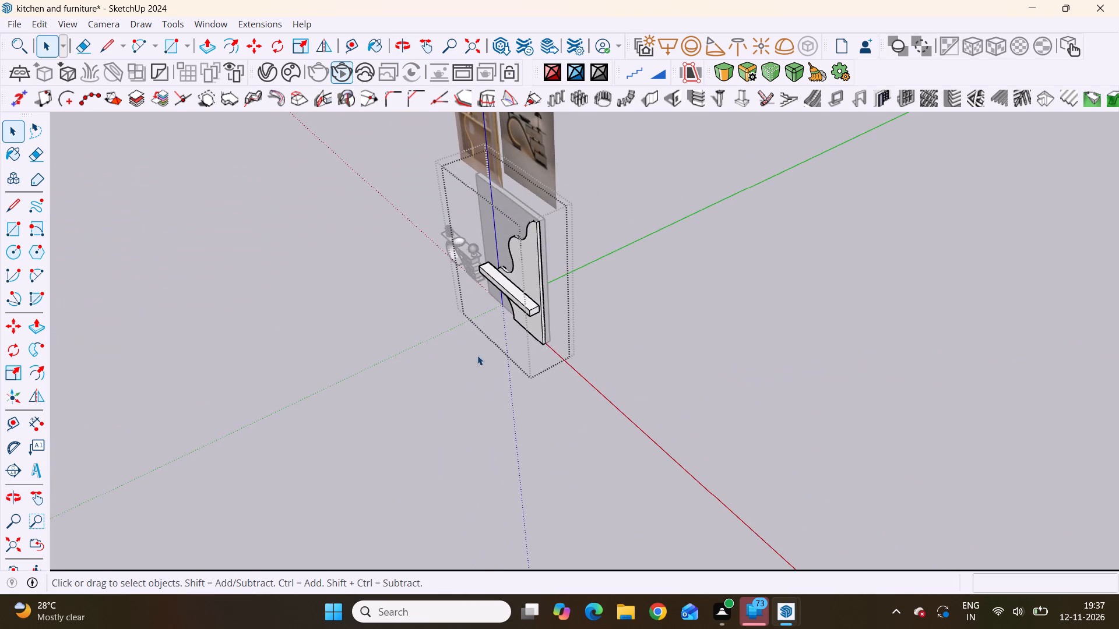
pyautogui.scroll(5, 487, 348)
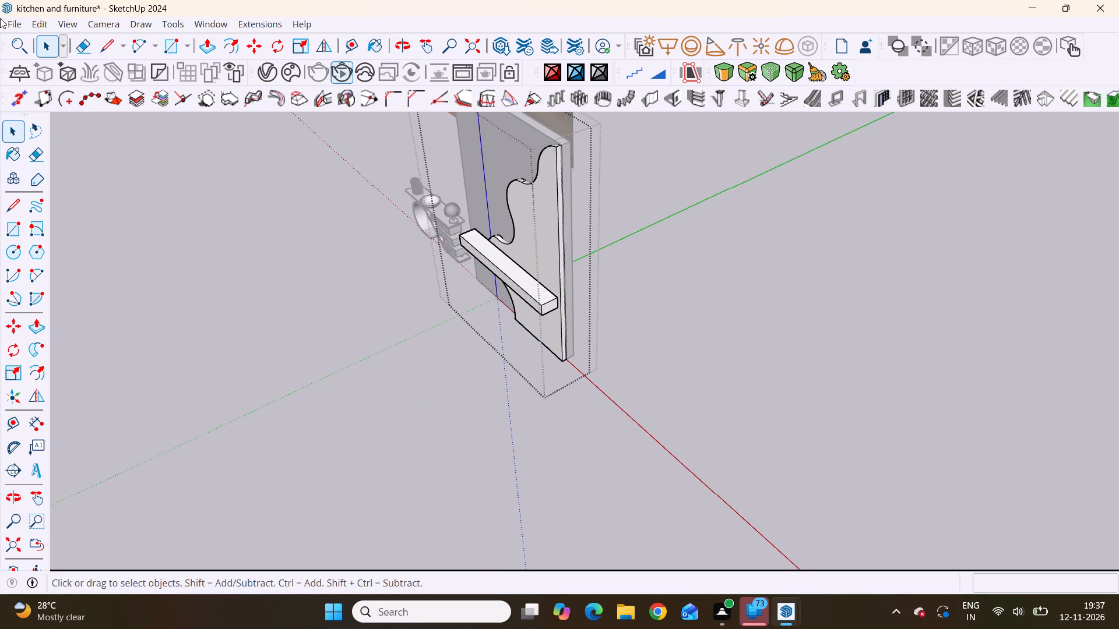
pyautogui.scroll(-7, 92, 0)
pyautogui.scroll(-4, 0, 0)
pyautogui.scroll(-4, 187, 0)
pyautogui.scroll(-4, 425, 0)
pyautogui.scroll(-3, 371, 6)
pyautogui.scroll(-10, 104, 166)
# Open the shelf's group and Push/Pull its end face at the front layer's straight edge, judging the shelf's length against the panel and reference image.
pyautogui.moveTo(294, 281); pyautogui.dragTo(513, 260, button='middle')
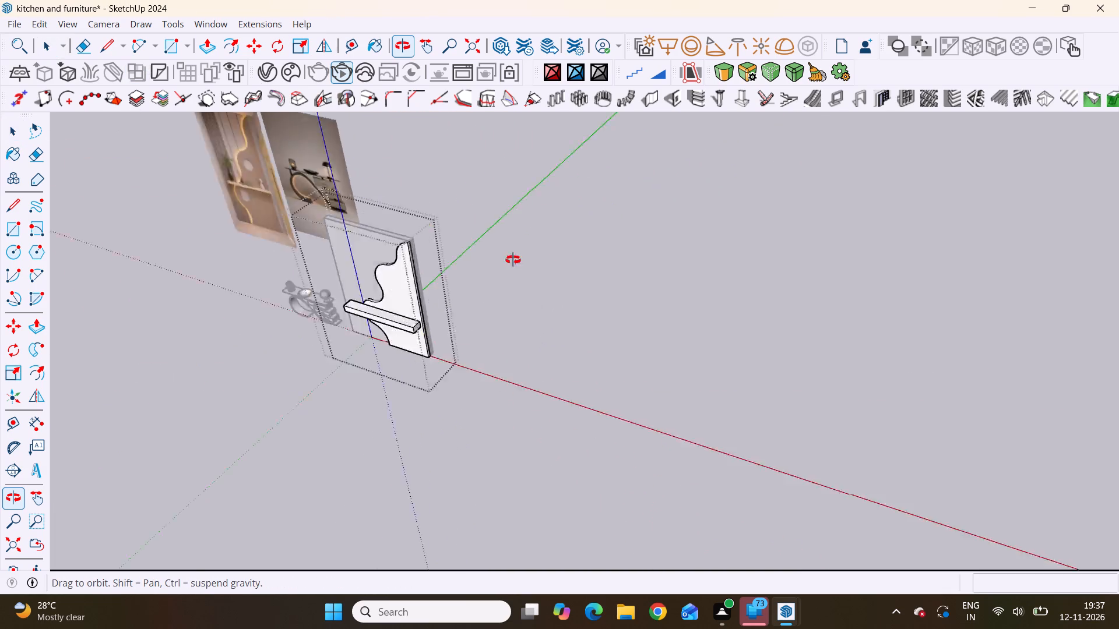
pyautogui.moveTo(513, 260); pyautogui.dragTo(568, 208, button='middle')
pyautogui.scroll(-8, 396, 309)
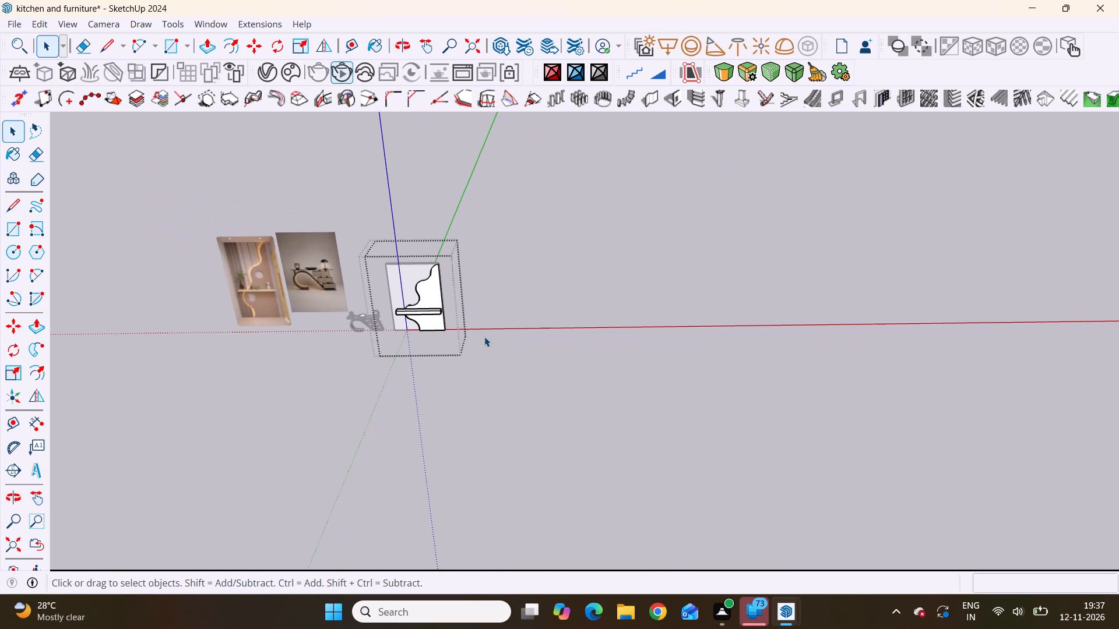
pyautogui.moveTo(485, 336); pyautogui.dragTo(228, 348, button='middle')
pyautogui.scroll(14, 467, 257)
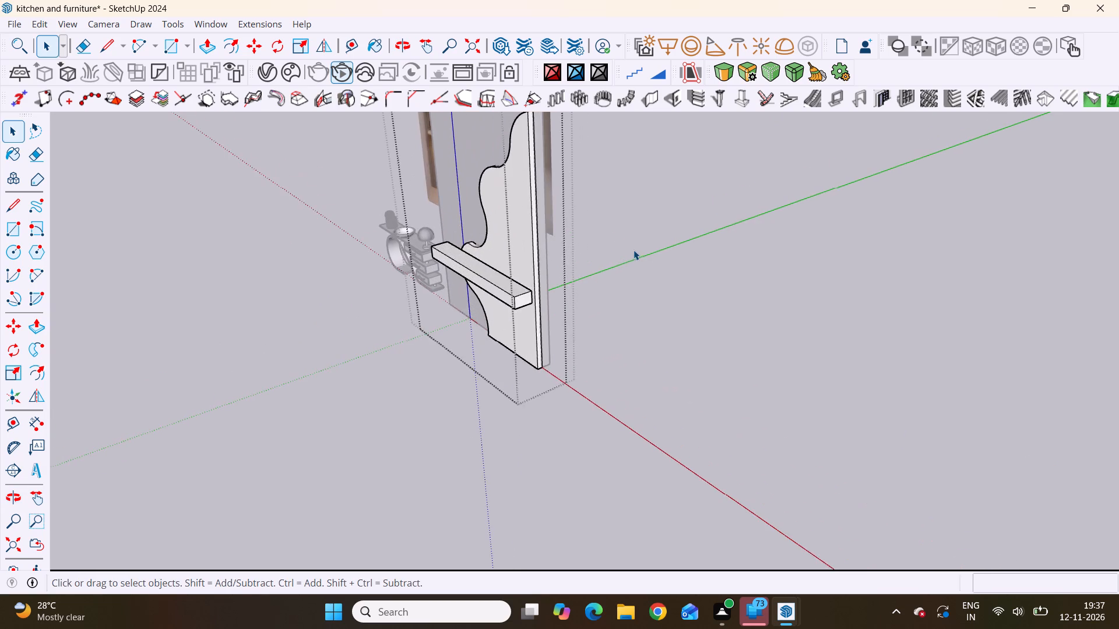
pyautogui.scroll(4, 561, 267)
pyautogui.scroll(-2, 518, 288)
pyautogui.scroll(12, 506, 302)
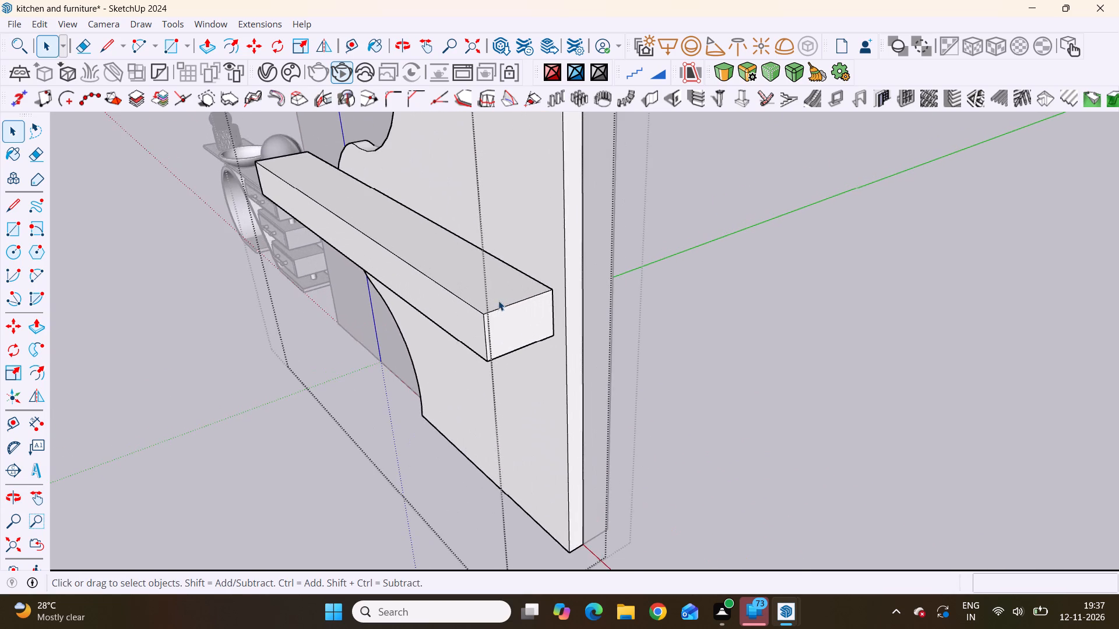
pyautogui.moveTo(498, 301); pyautogui.dragTo(503, 285, button='middle')
pyautogui.scroll(4, 552, 328)
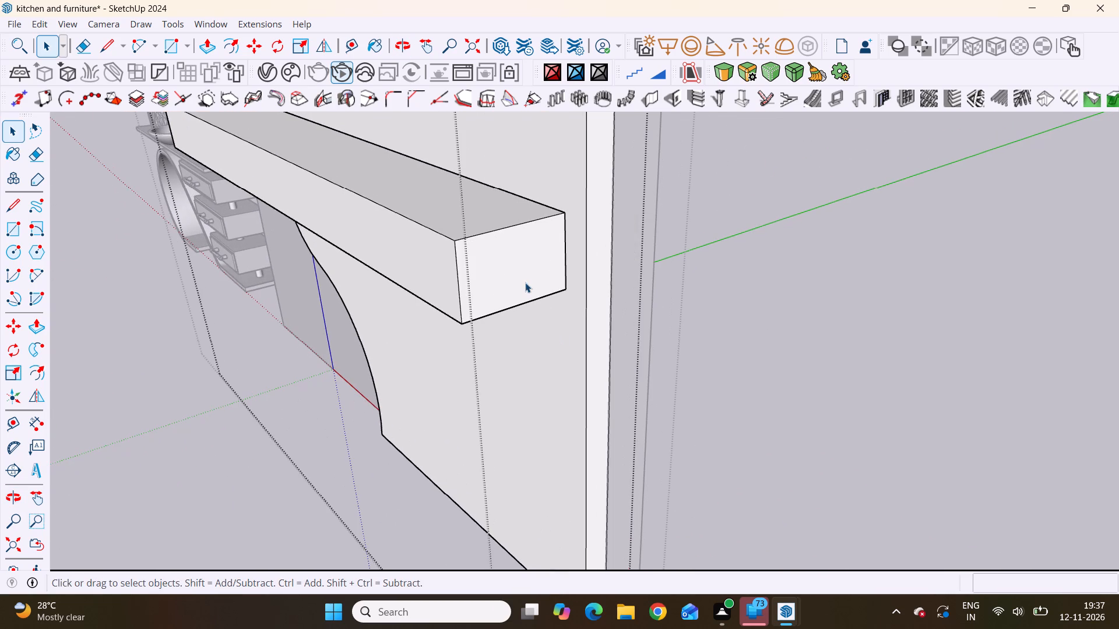
pyautogui.doubleClick(525, 281)
pyautogui.click(519, 269)
pyautogui.click(519, 269)
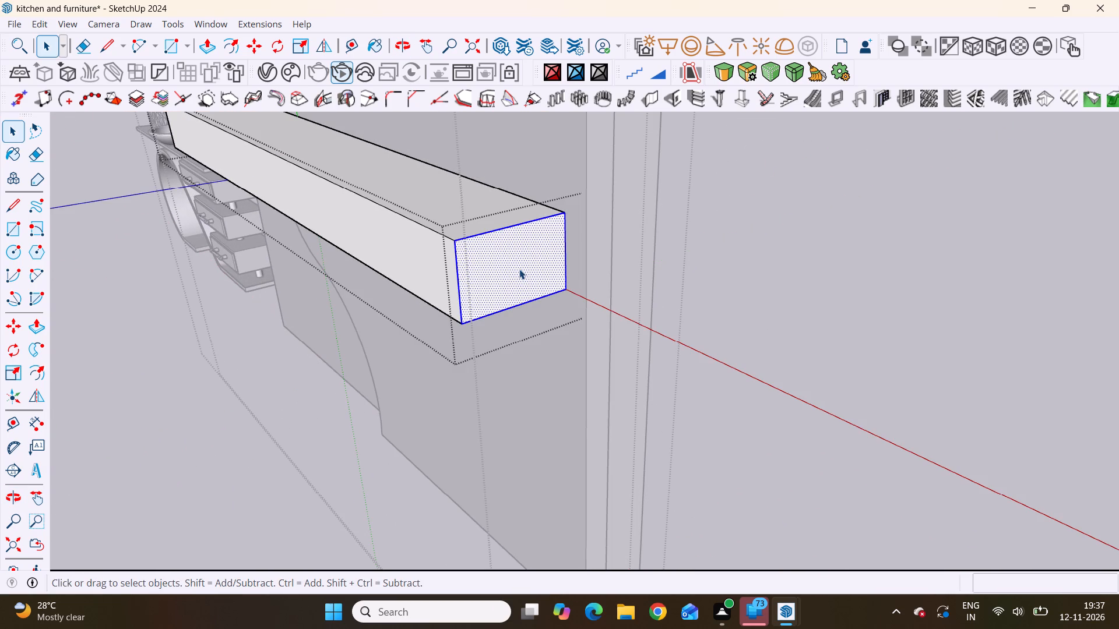
pyautogui.click(519, 269)
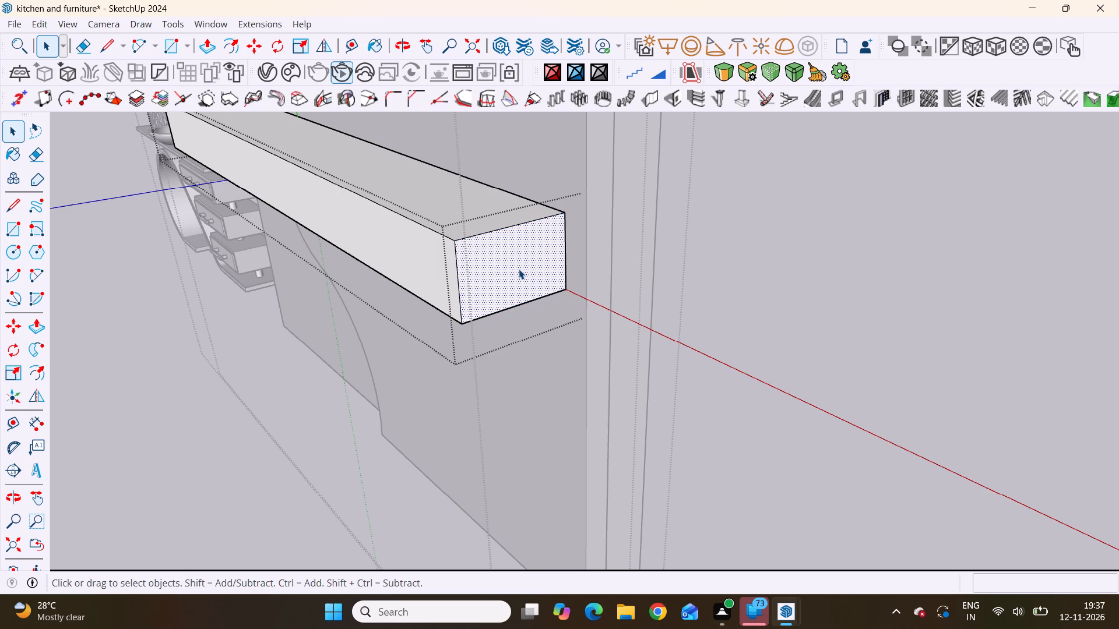
pyautogui.press('p')
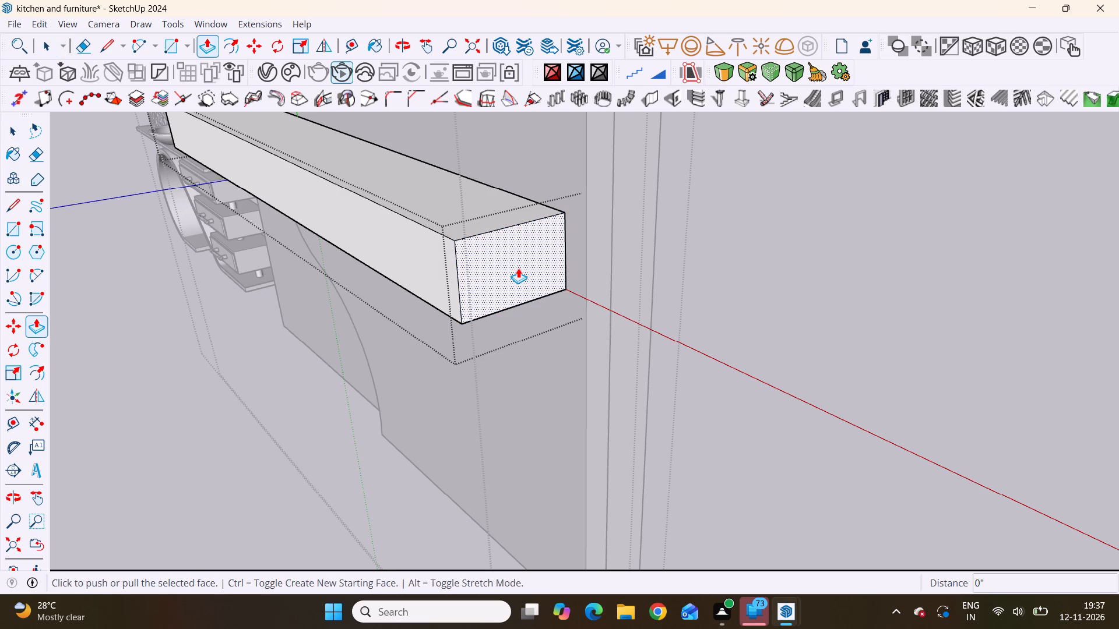
pyautogui.click(518, 268)
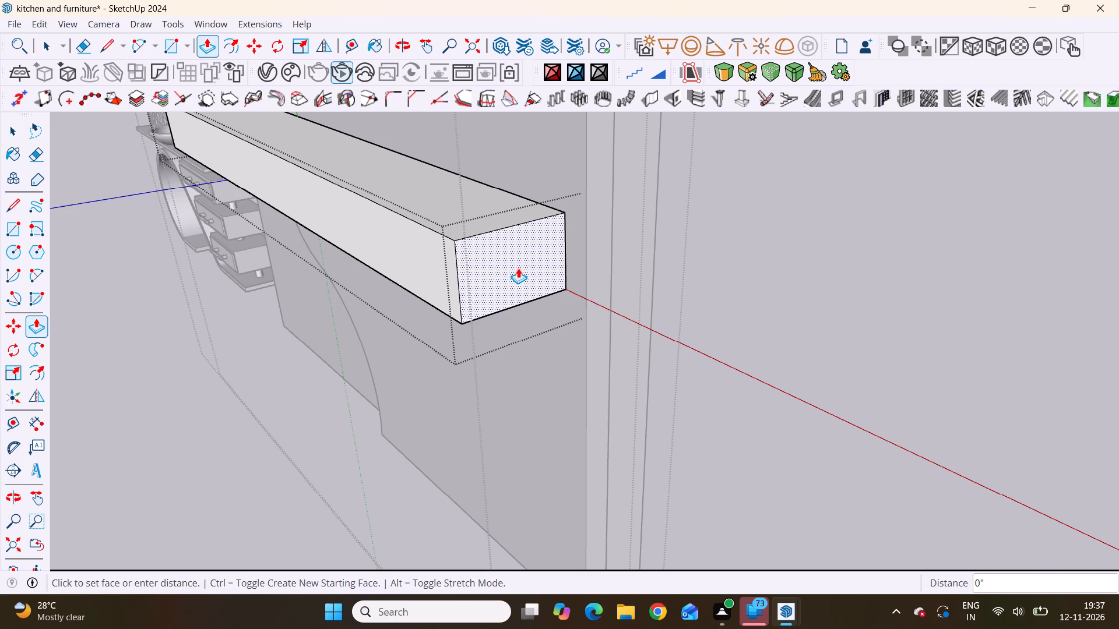
pyautogui.scroll(-18, 473, 249)
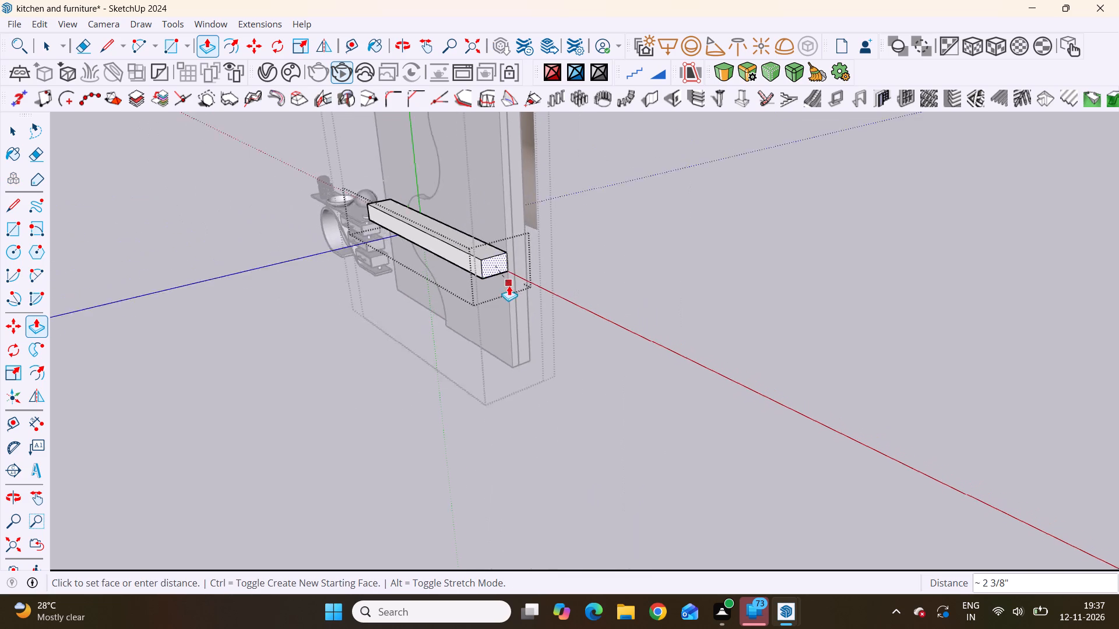
pyautogui.moveTo(435, 288); pyautogui.dragTo(677, 296, button='middle')
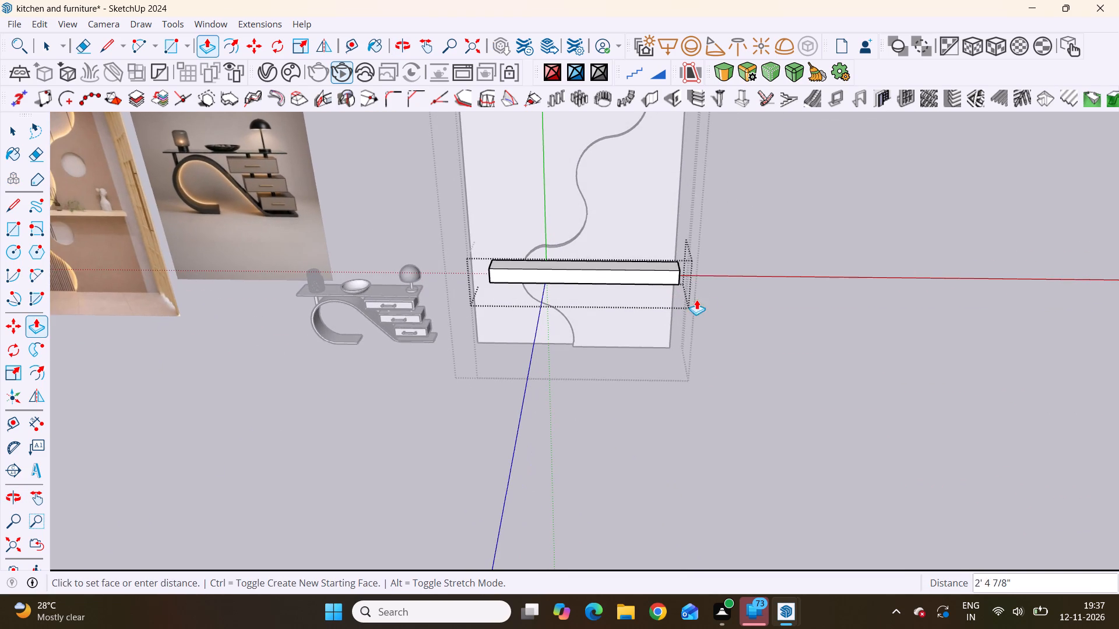
pyautogui.scroll(6, 698, 309)
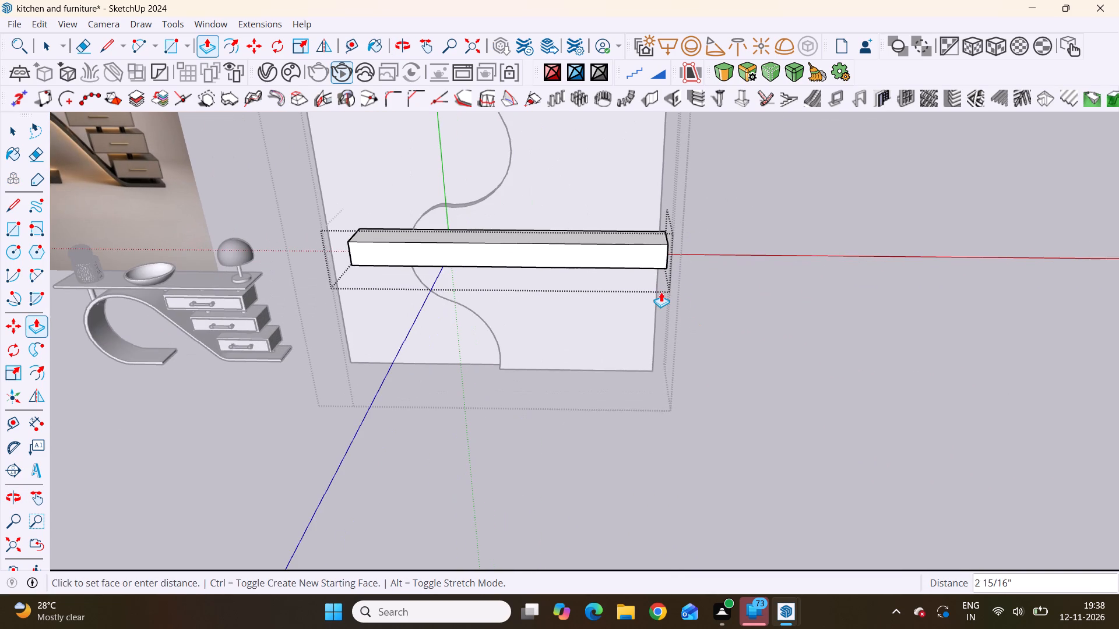
pyautogui.scroll(-6, 660, 291)
pyautogui.moveTo(642, 307); pyautogui.dragTo(470, 333, button='middle')
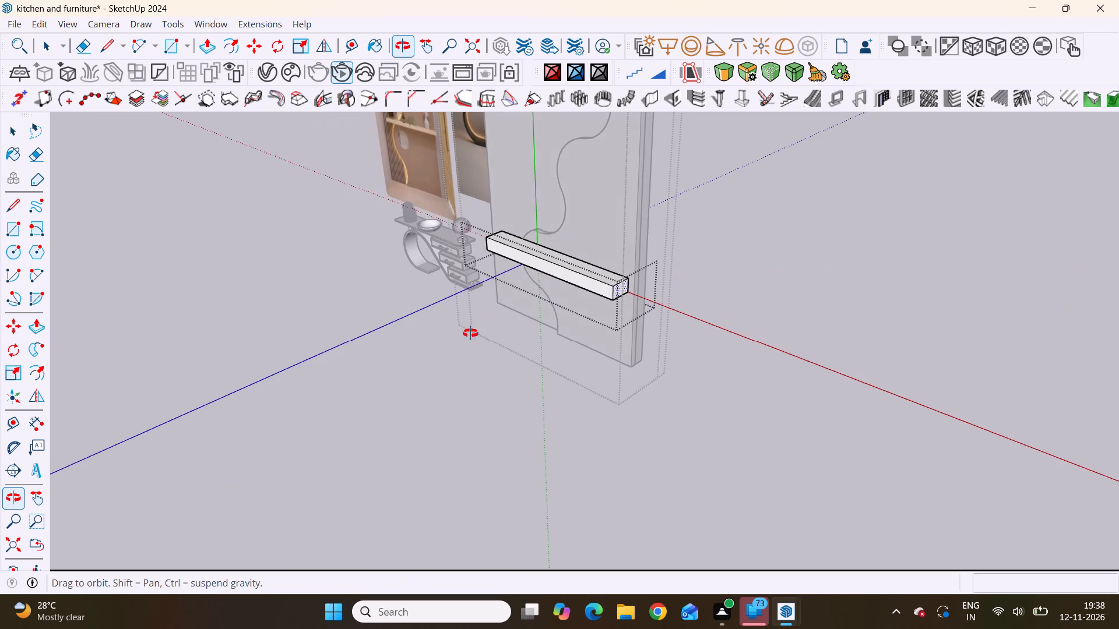
pyautogui.moveTo(470, 333); pyautogui.dragTo(471, 333, button='middle')
pyautogui.scroll(11, 588, 283)
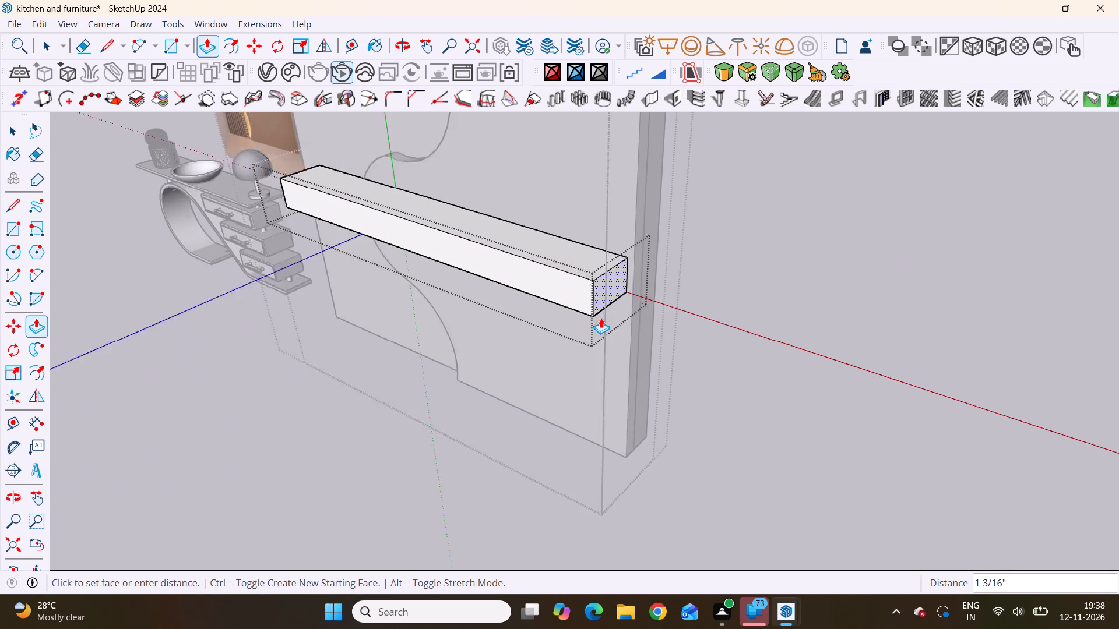
pyautogui.scroll(2, 601, 318)
pyautogui.scroll(-8, 610, 317)
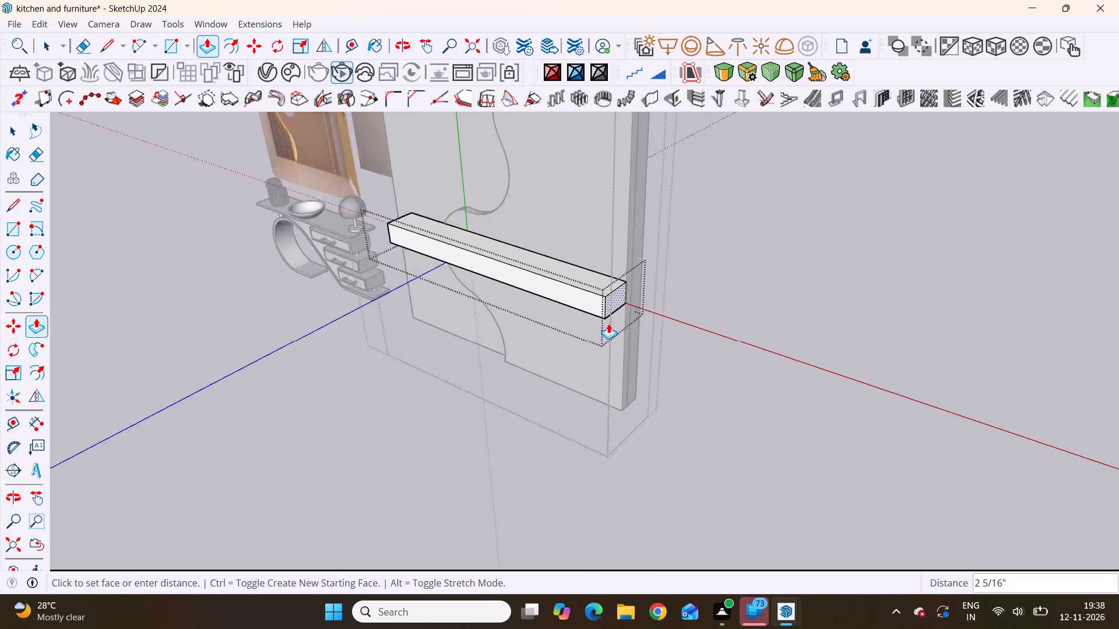
pyautogui.scroll(-5, 608, 323)
pyautogui.moveTo(526, 318); pyautogui.dragTo(713, 277, button='middle')
pyautogui.scroll(-2, 692, 317)
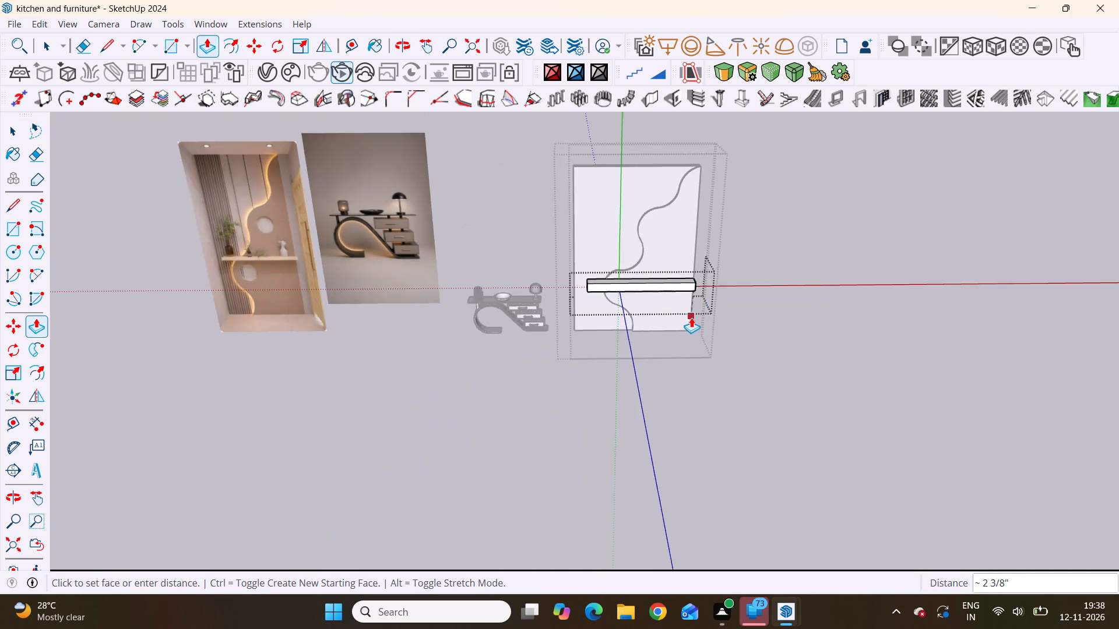
pyautogui.scroll(-7, 691, 317)
pyautogui.scroll(7, 702, 311)
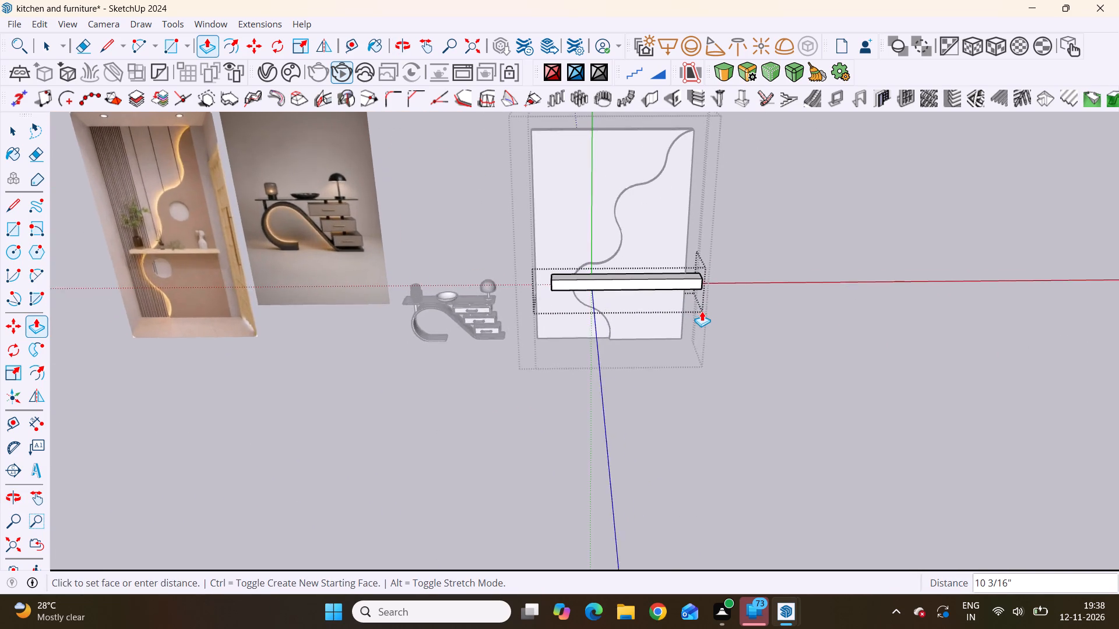
pyautogui.scroll(1, 702, 311)
pyautogui.moveTo(702, 311); pyautogui.dragTo(593, 331, button='middle')
pyautogui.scroll(1, 679, 299)
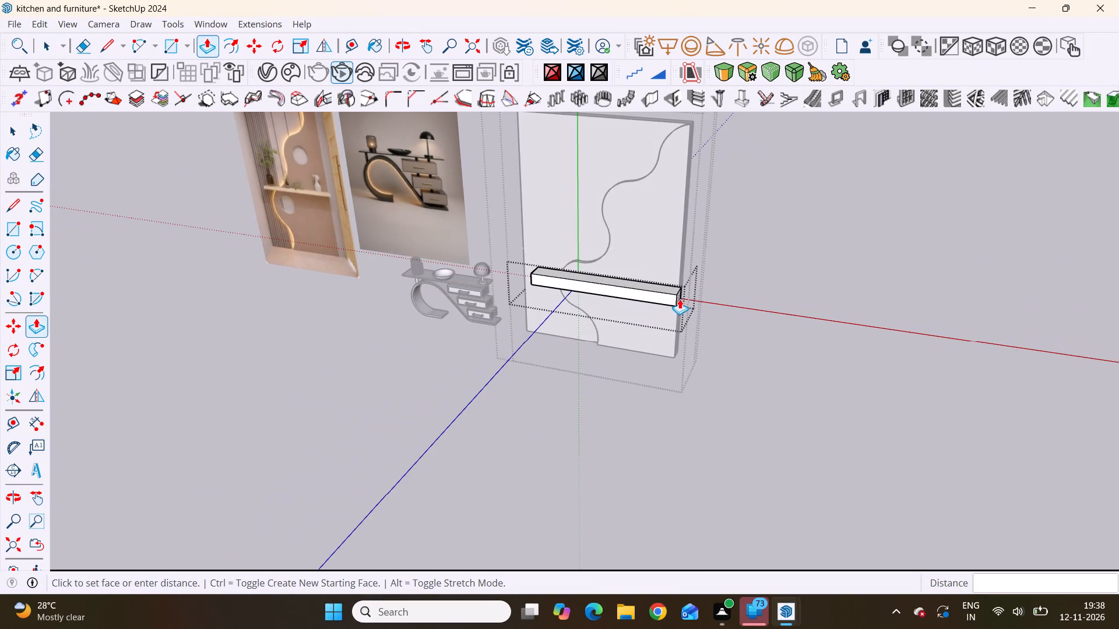
pyautogui.scroll(13, 680, 299)
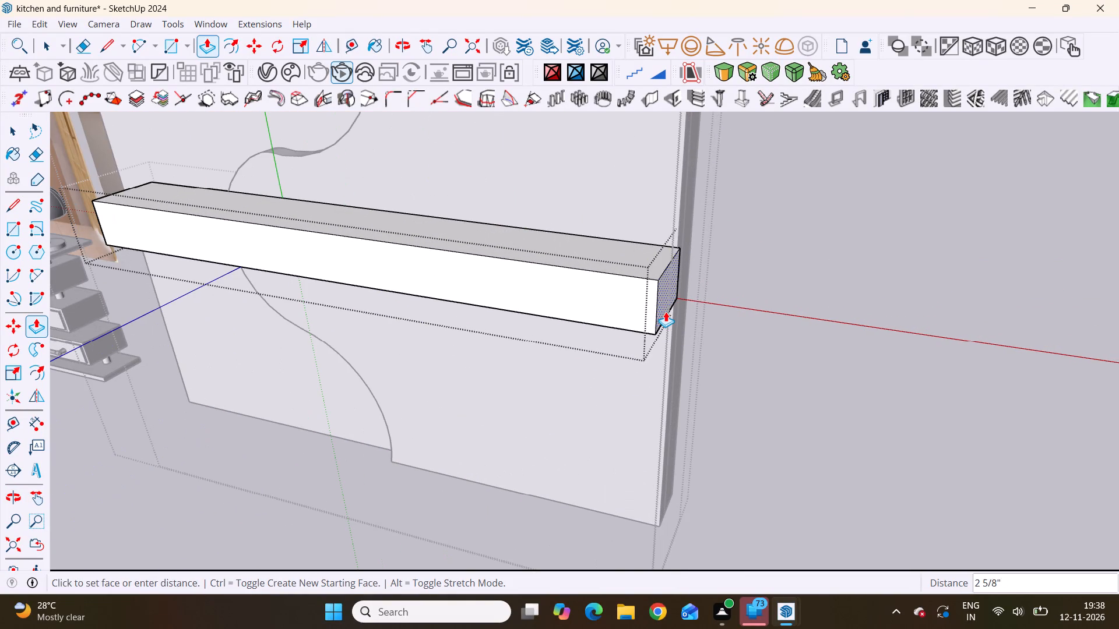
pyautogui.scroll(-10, 662, 313)
pyautogui.scroll(-5, 615, 319)
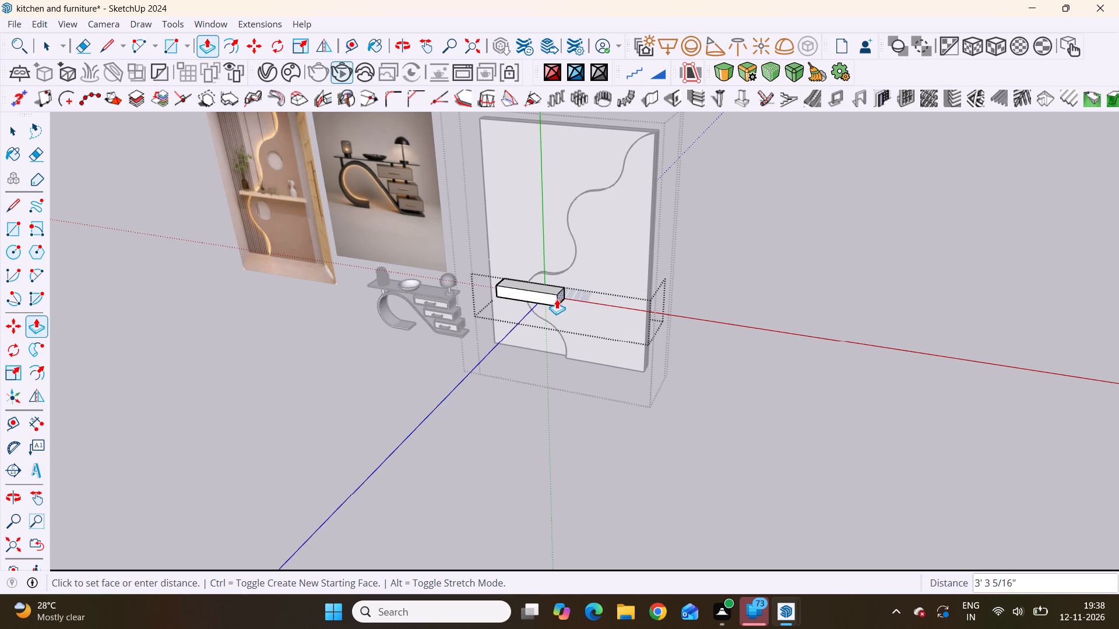
pyautogui.scroll(-3, 620, 328)
pyautogui.moveTo(613, 314); pyautogui.dragTo(651, 313, button='middle')
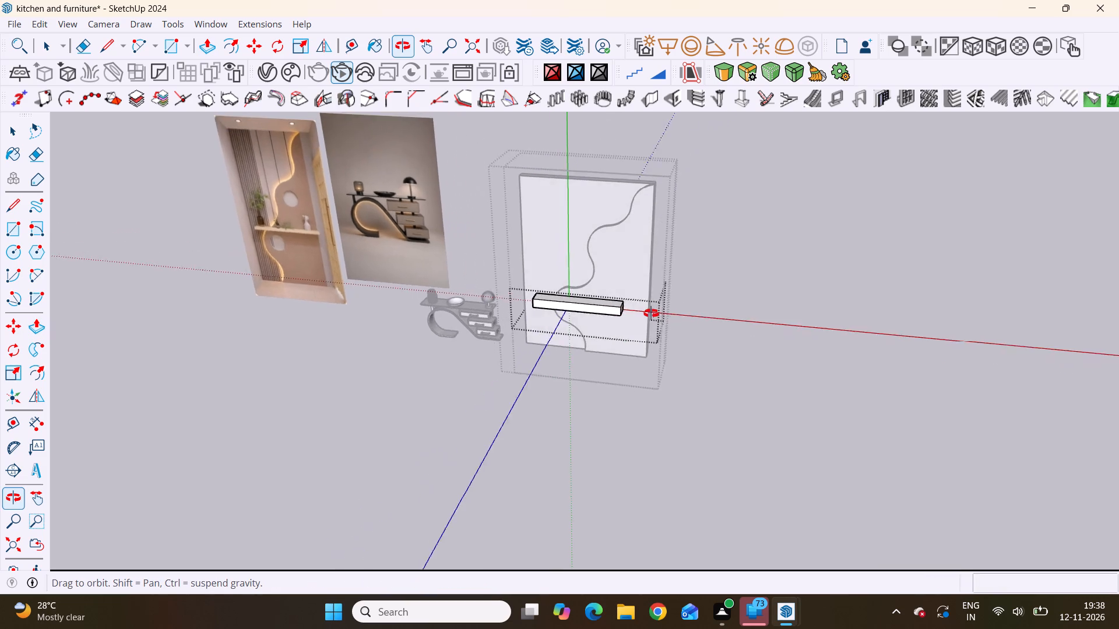
pyautogui.moveTo(651, 313); pyautogui.dragTo(756, 262, button='middle')
pyautogui.scroll(3, 756, 262)
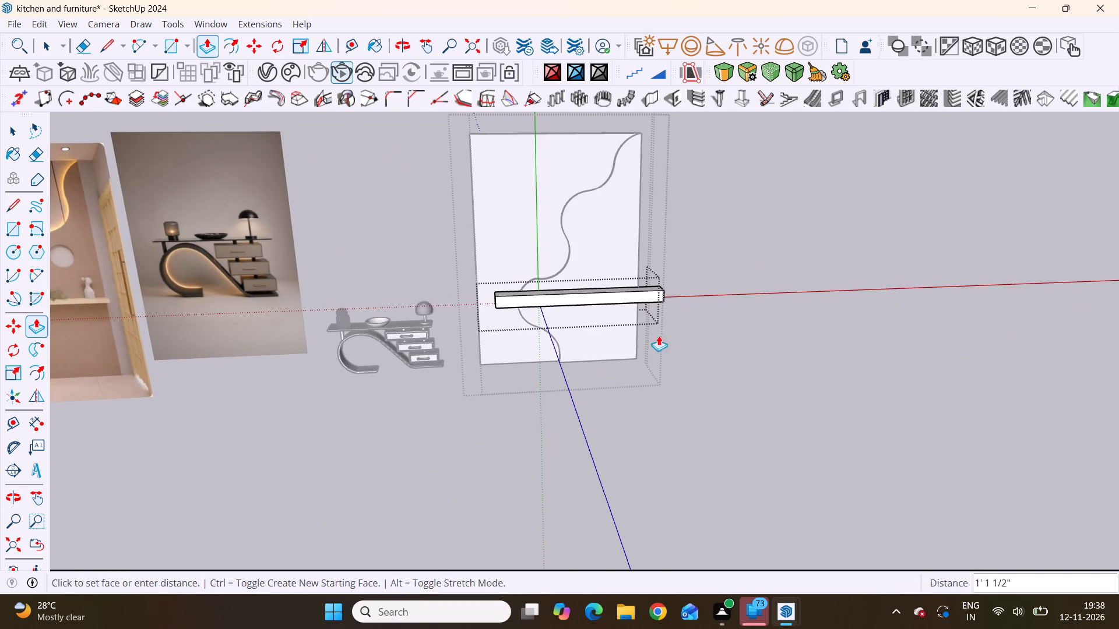
pyautogui.scroll(9, 623, 319)
pyautogui.moveTo(707, 278); pyautogui.dragTo(506, 402, button='middle')
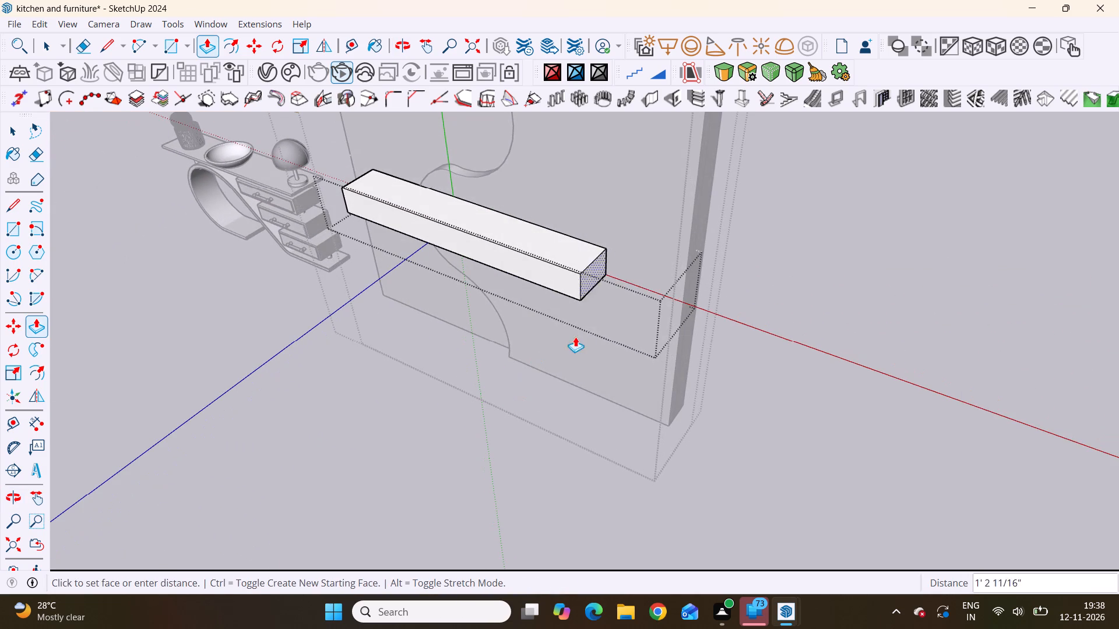
pyautogui.scroll(4, 673, 290)
pyautogui.scroll(-3, 629, 289)
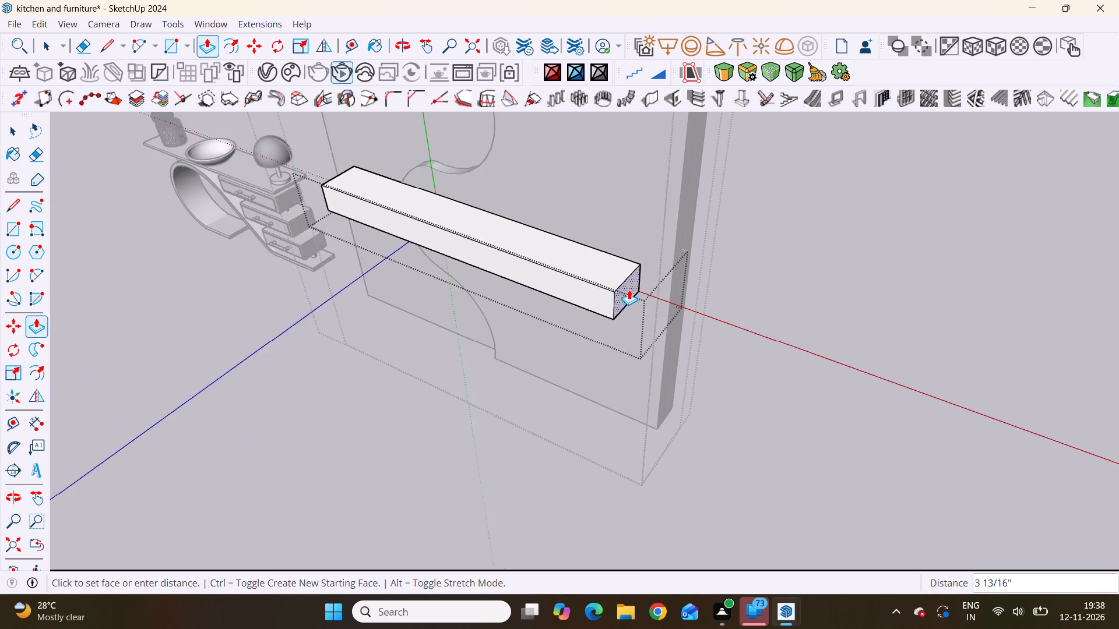
pyautogui.scroll(-5, 629, 289)
pyautogui.moveTo(580, 301); pyautogui.dragTo(769, 250, button='middle')
pyautogui.scroll(-8, 713, 310)
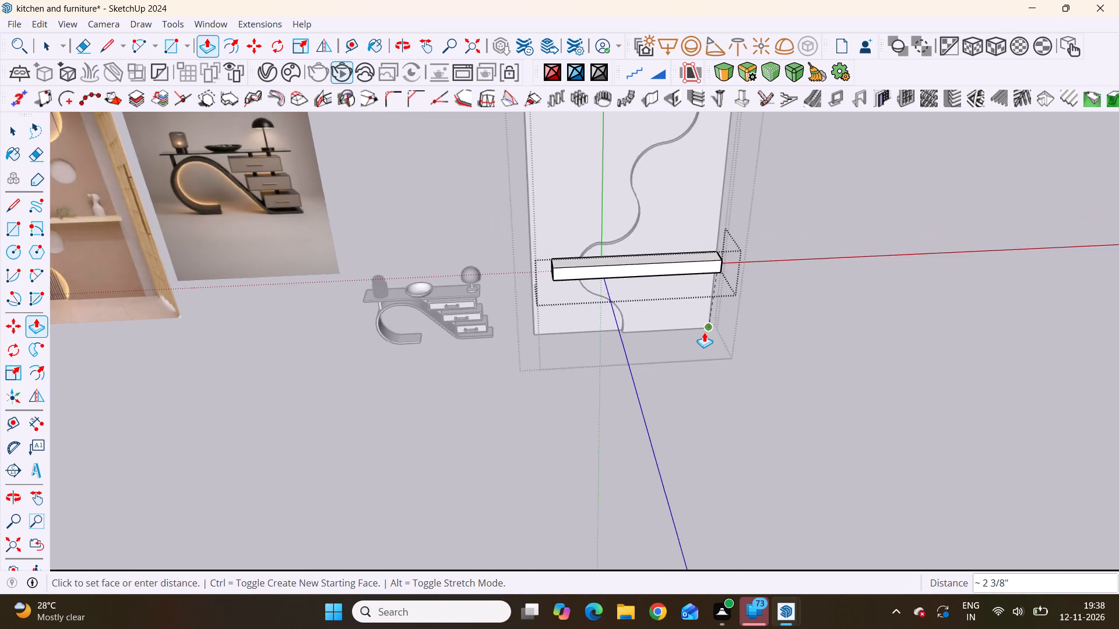
pyautogui.scroll(-5, 704, 332)
pyautogui.scroll(10, 691, 324)
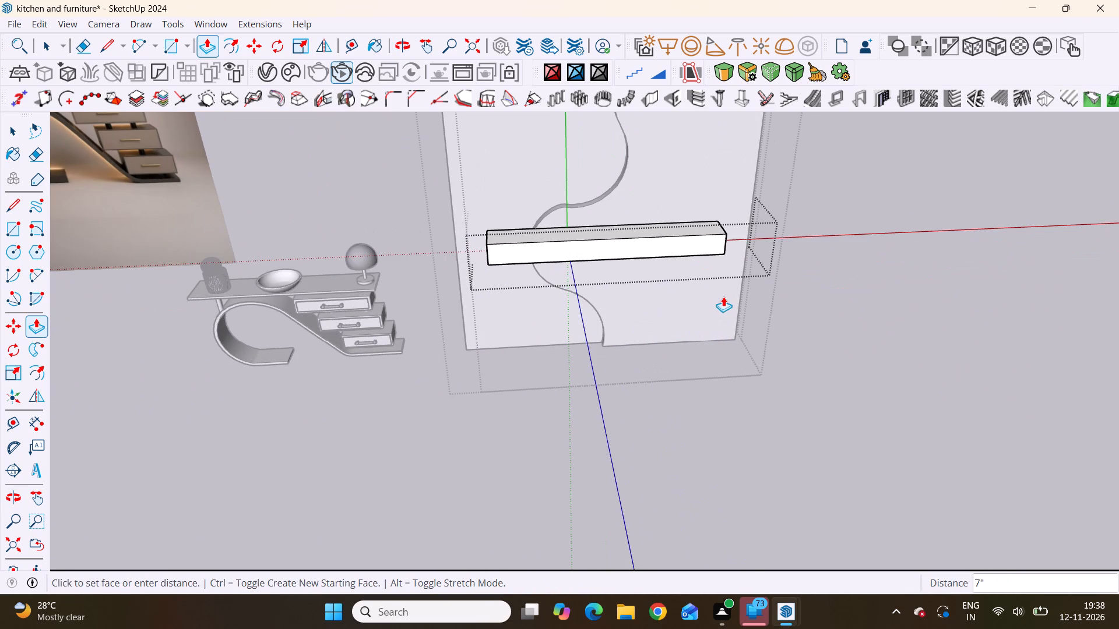
pyautogui.scroll(-13, 731, 296)
pyautogui.moveTo(738, 321); pyautogui.dragTo(703, 238, button='middle')
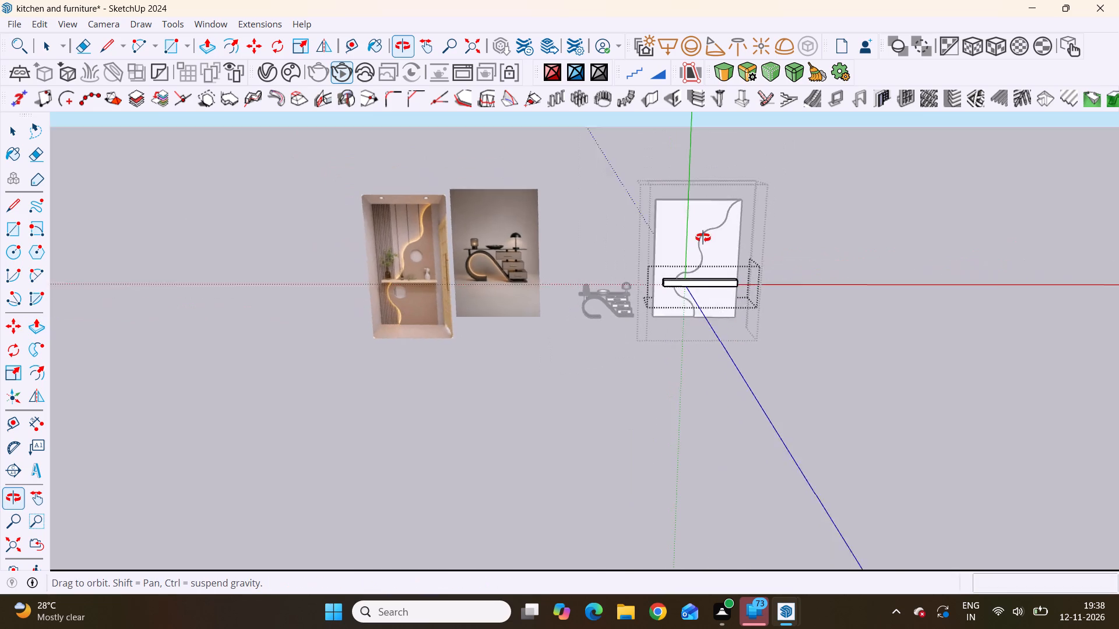
pyautogui.moveTo(703, 238); pyautogui.dragTo(701, 196, button='middle')
pyautogui.scroll(4, 716, 253)
pyautogui.scroll(-1, 716, 253)
pyautogui.scroll(5, 717, 259)
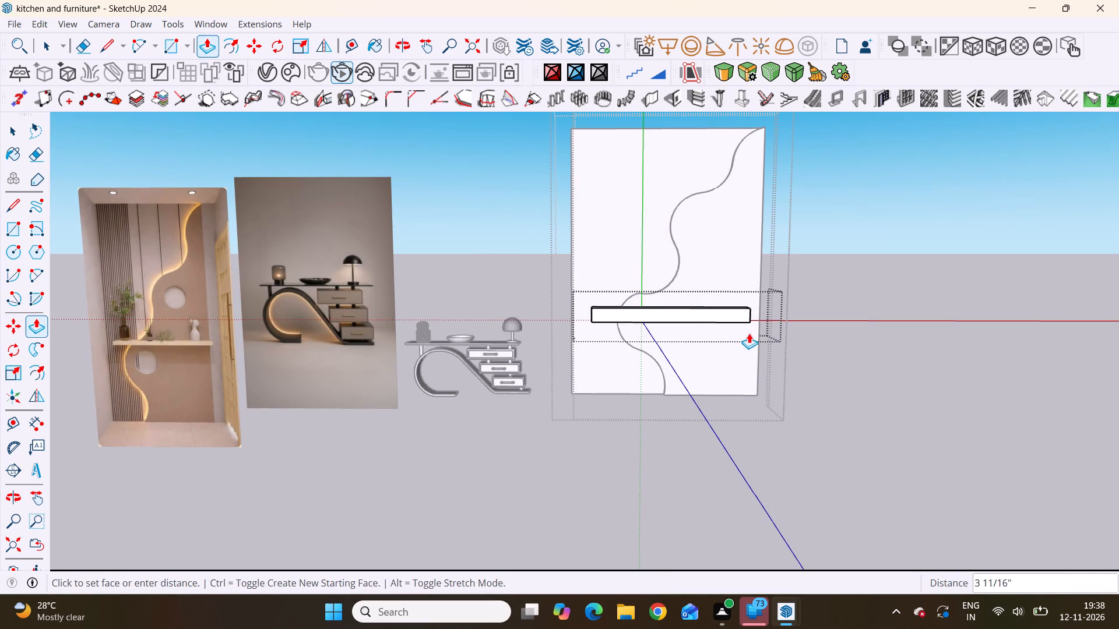
pyautogui.scroll(4, 749, 333)
pyautogui.moveTo(753, 296); pyautogui.dragTo(736, 424, button='middle')
pyautogui.scroll(-4, 736, 423)
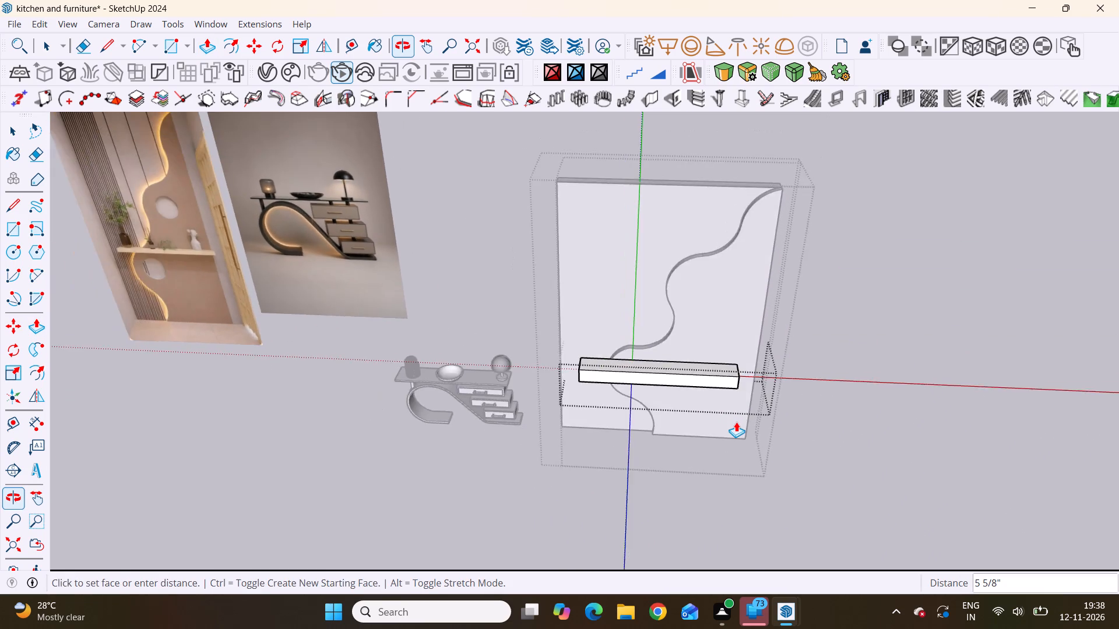
pyautogui.scroll(-4, 736, 422)
pyautogui.scroll(5, 736, 422)
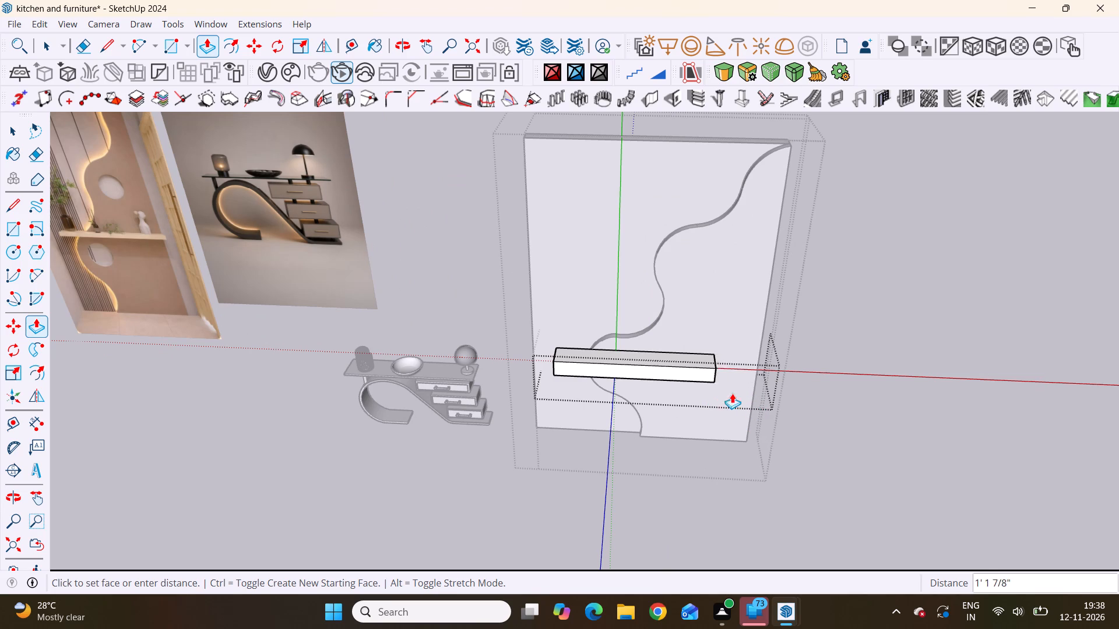
pyautogui.scroll(8, 741, 391)
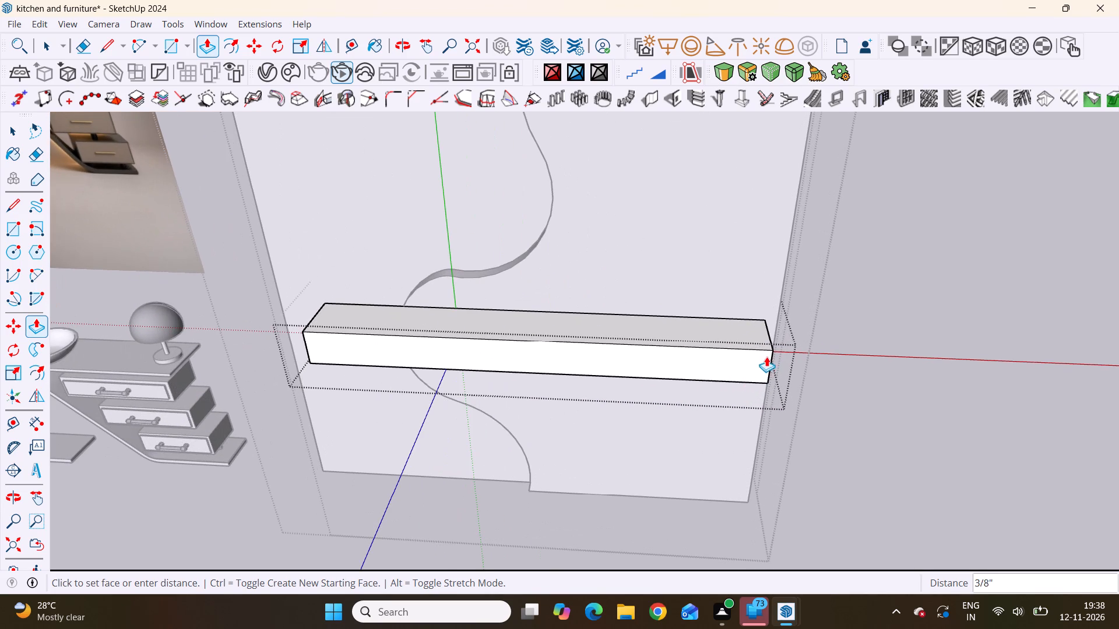
pyautogui.scroll(4, 744, 362)
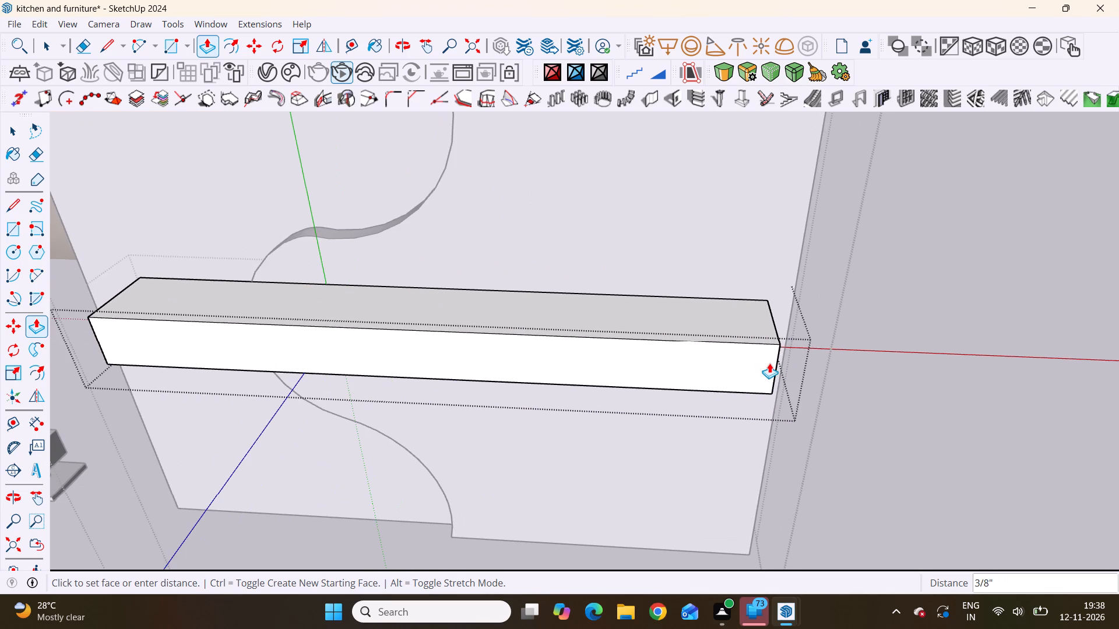
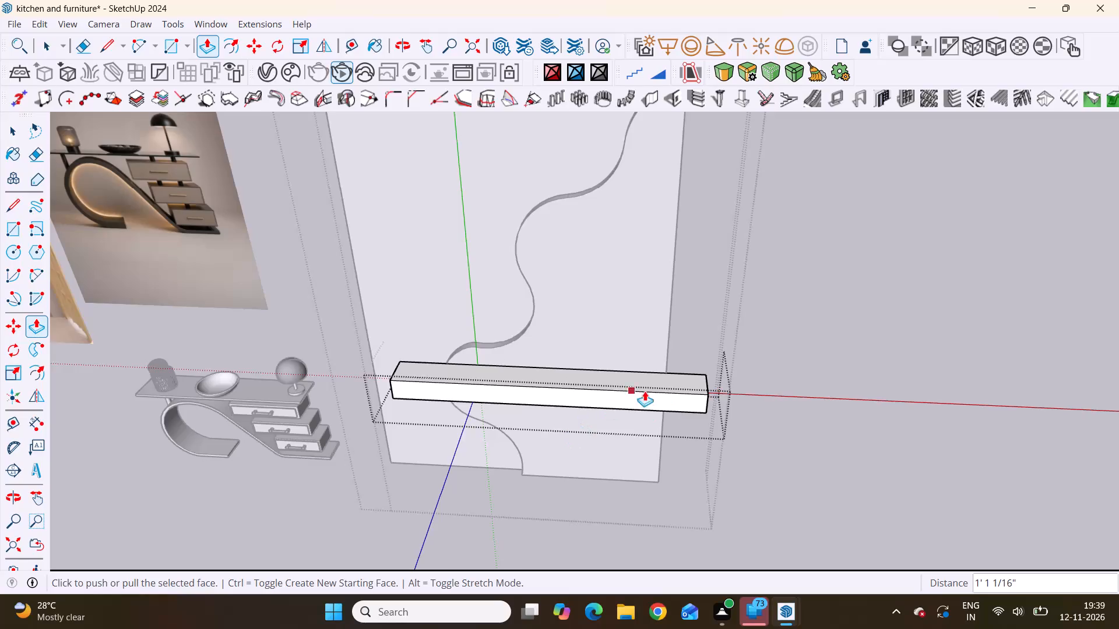
# Examine how far the shelf's end extends past the panel's straight edge, from the front, above and the side.
pyautogui.scroll(-4, 681, 386)
pyautogui.moveTo(793, 402); pyautogui.dragTo(555, 423, button='middle')
pyautogui.scroll(3, 576, 437)
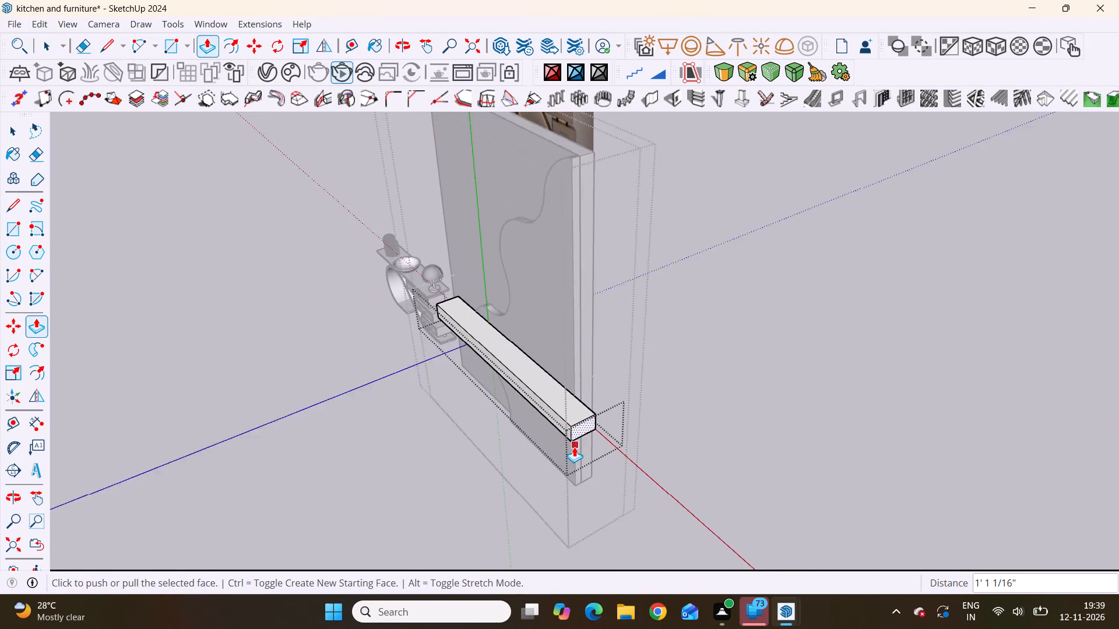
pyautogui.scroll(9, 574, 447)
pyautogui.scroll(-20, 561, 331)
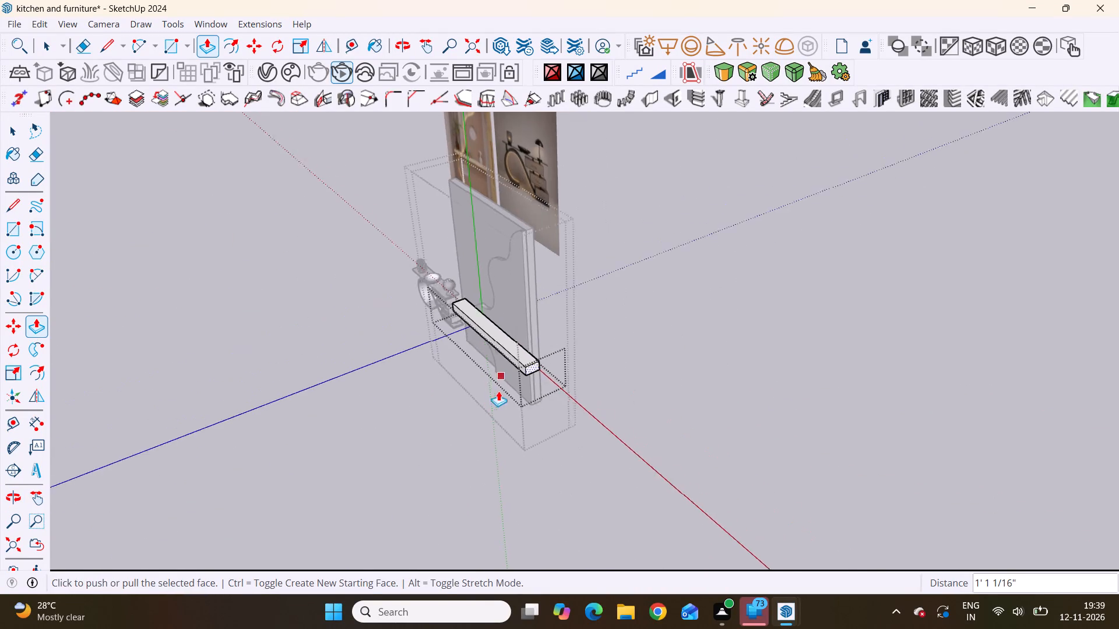
pyautogui.moveTo(467, 398); pyautogui.dragTo(686, 295, button='middle')
pyautogui.scroll(3, 686, 295)
pyautogui.scroll(3, 611, 331)
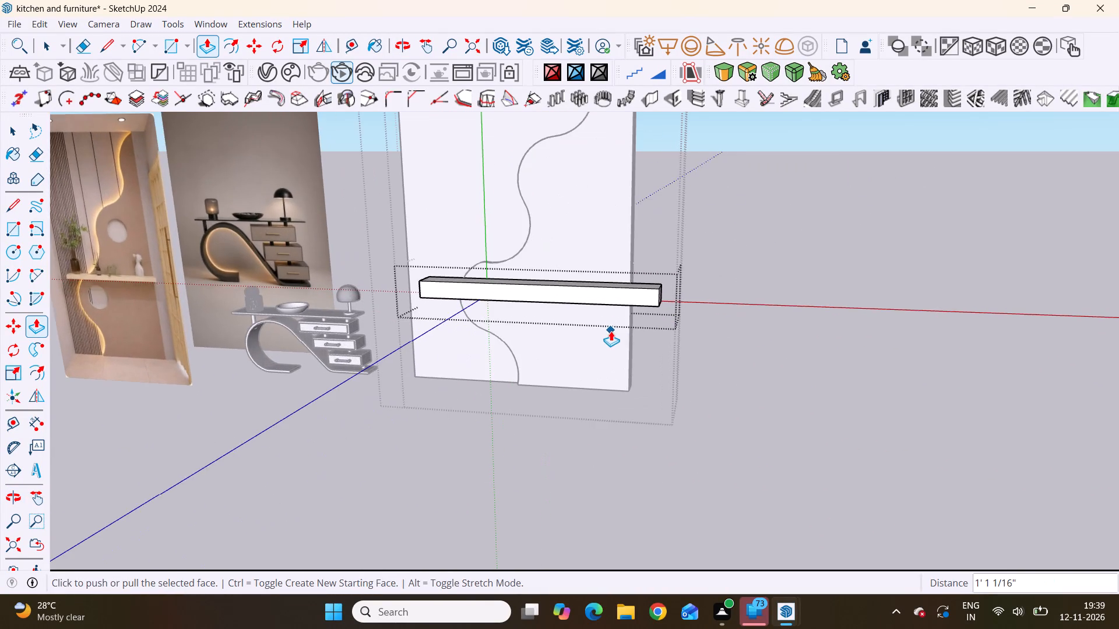
pyautogui.moveTo(611, 305); pyautogui.dragTo(664, 405, button='middle')
pyautogui.scroll(1, 664, 404)
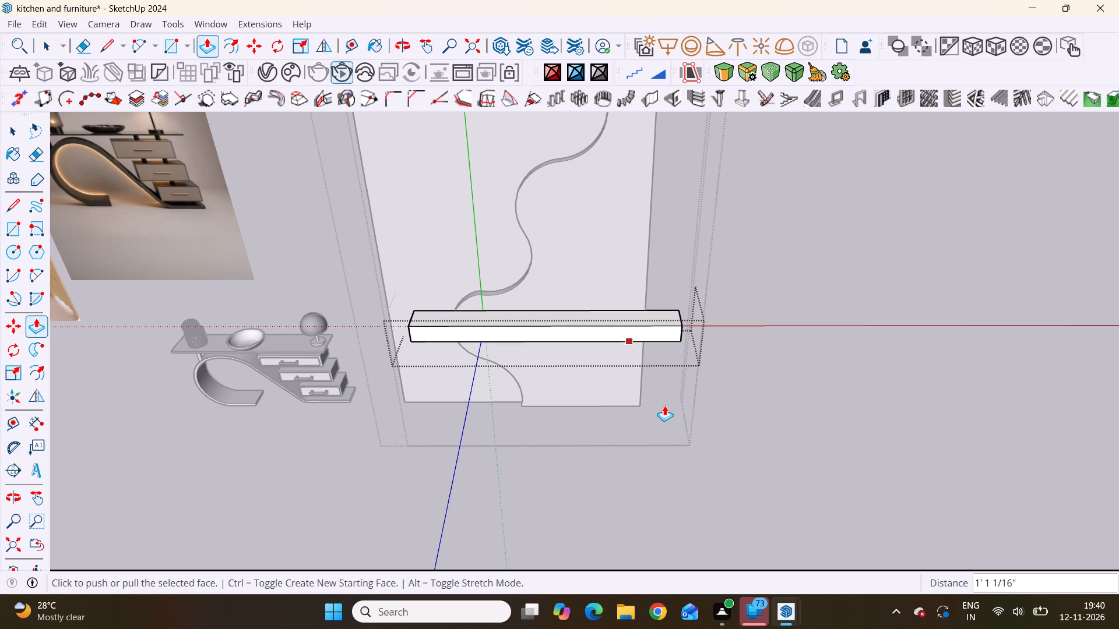
pyautogui.scroll(-12, 648, 287)
pyautogui.moveTo(580, 352); pyautogui.dragTo(556, 324, button='middle')
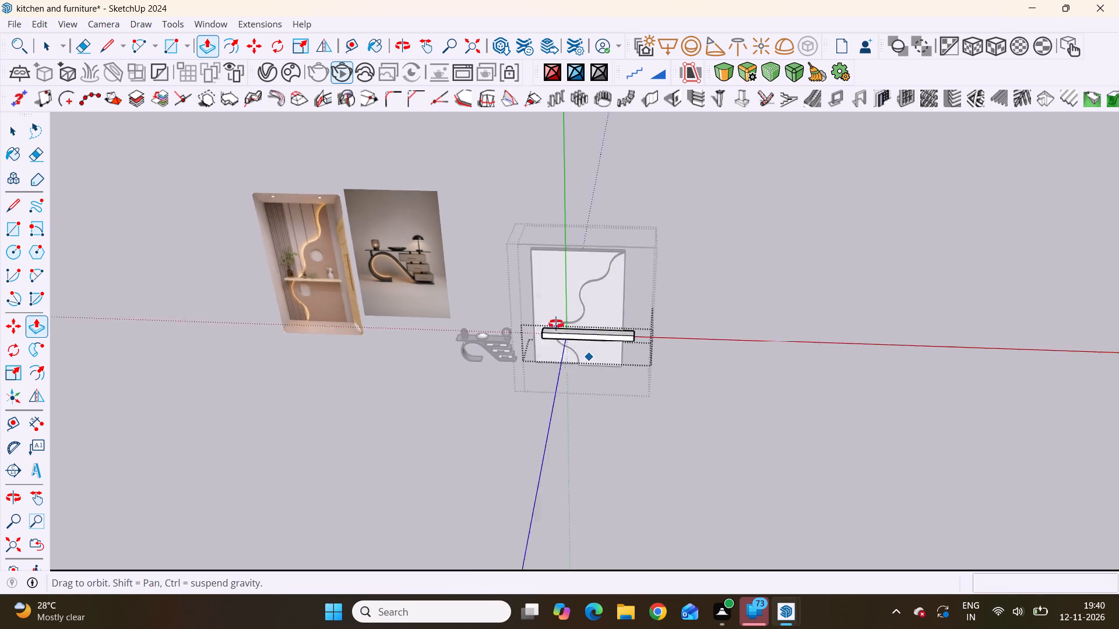
pyautogui.moveTo(556, 324); pyautogui.dragTo(555, 260, button='middle')
pyautogui.scroll(10, 555, 260)
pyautogui.moveTo(680, 326); pyautogui.dragTo(520, 362, button='middle')
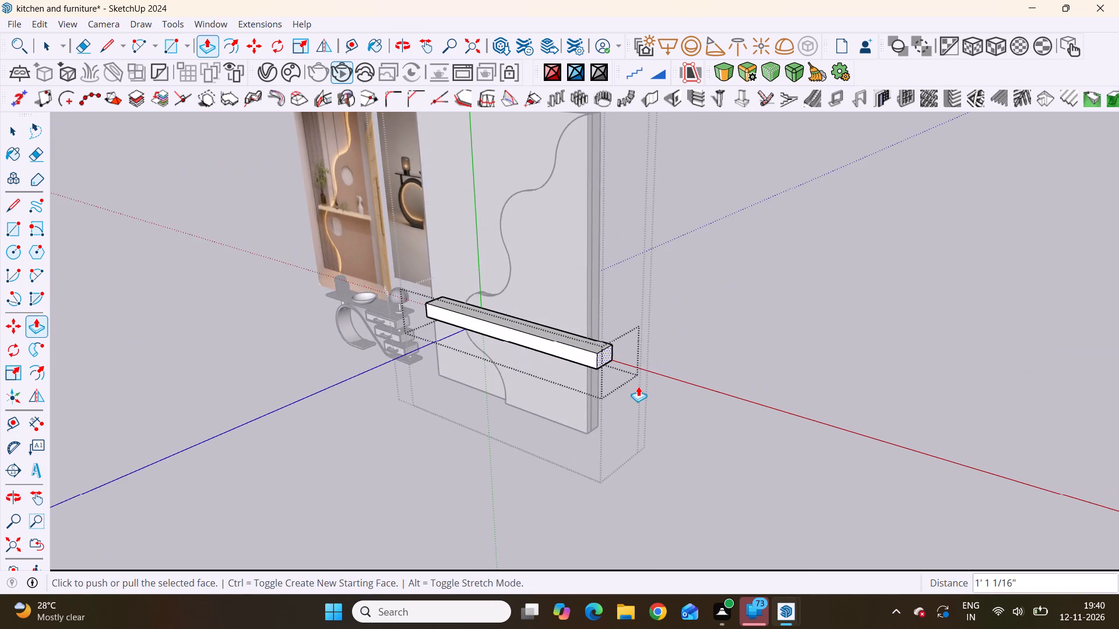
pyautogui.scroll(4, 638, 386)
pyautogui.scroll(5, 740, 390)
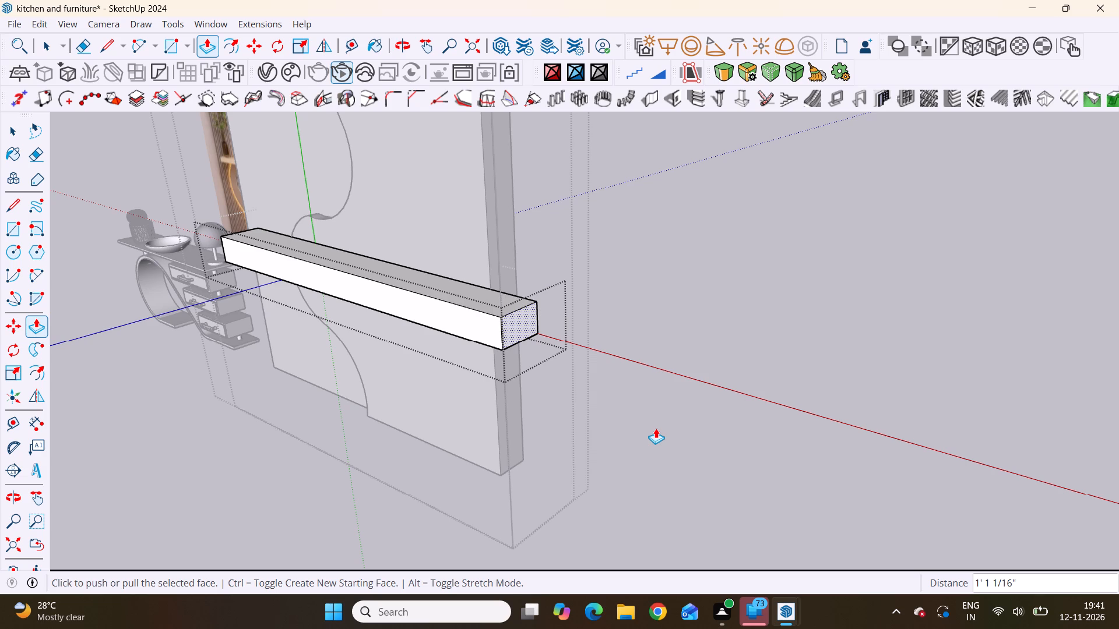
# Push/Pull the shelf's end face inward about 10 11/16", flush with the front layer's straight edge.
pyautogui.scroll(-3, 377, 313)
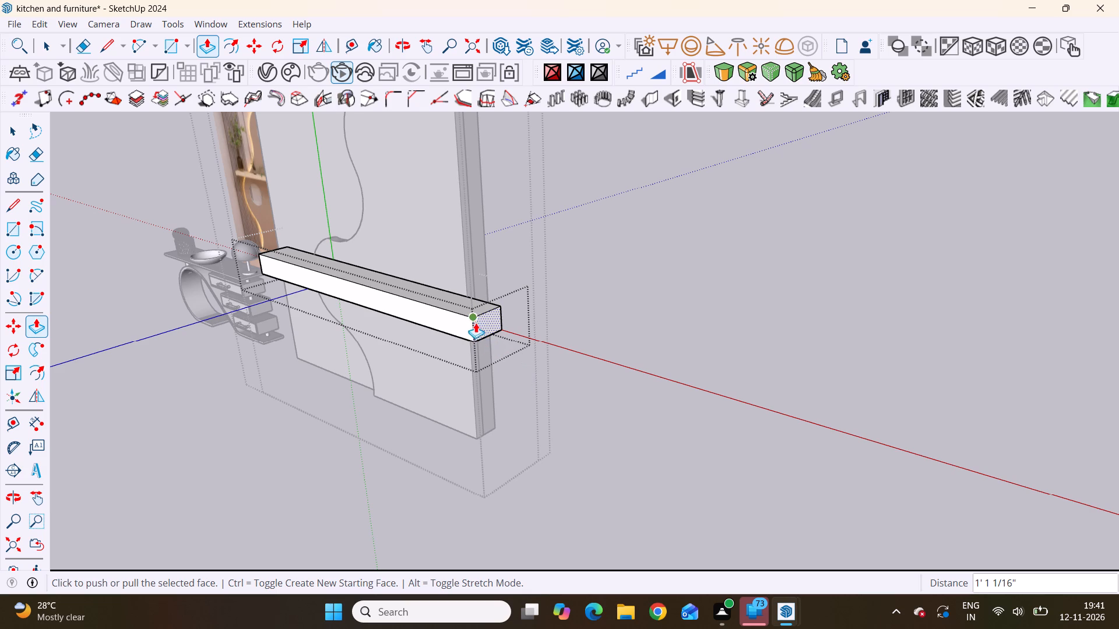
pyautogui.click(485, 325)
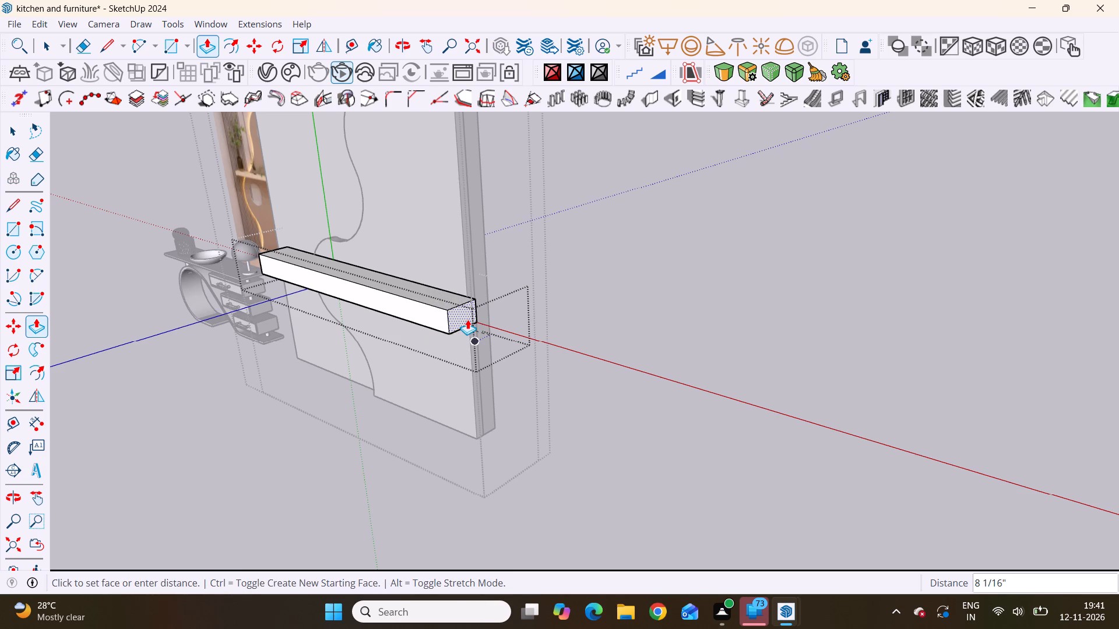
pyautogui.scroll(-3, 467, 319)
pyautogui.moveTo(467, 319); pyautogui.dragTo(337, 398, button='middle')
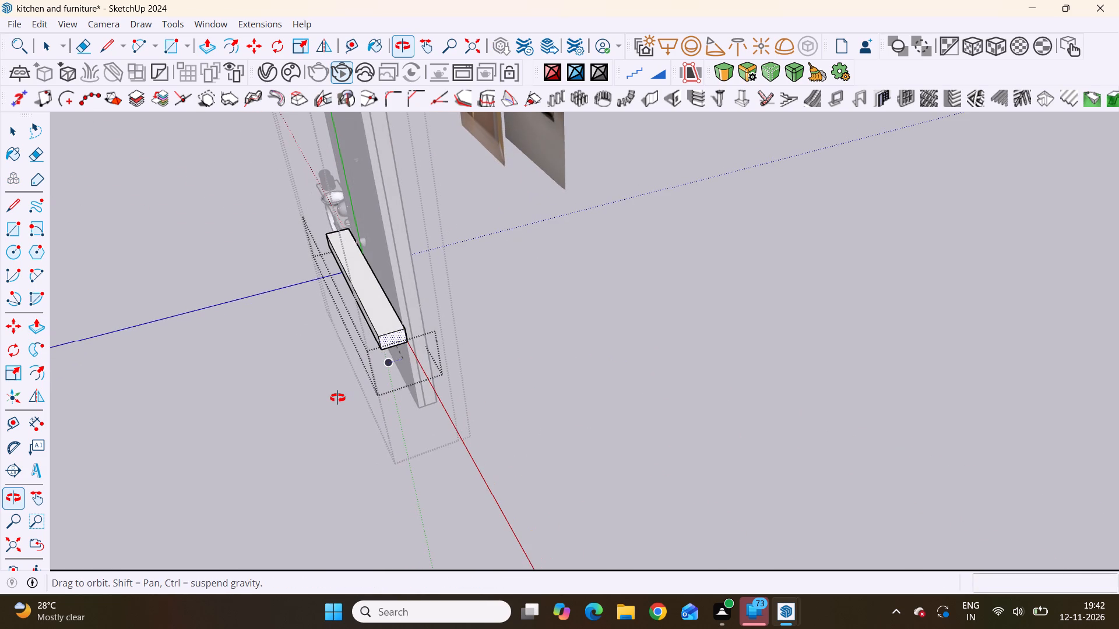
pyautogui.moveTo(337, 398); pyautogui.dragTo(340, 398, button='middle')
pyautogui.scroll(4, 340, 398)
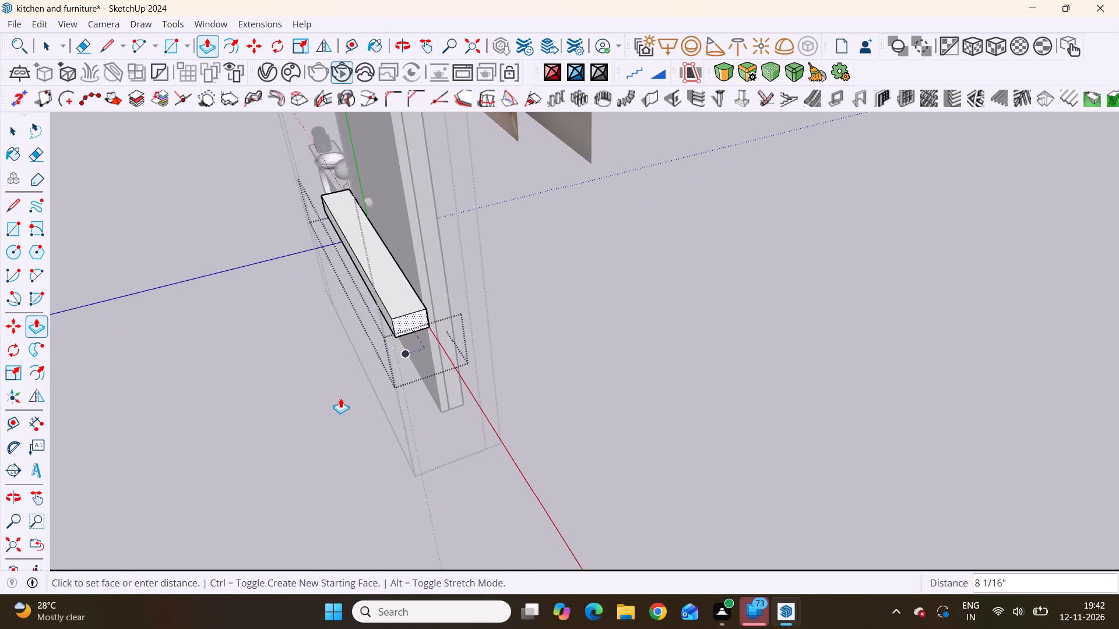
pyautogui.scroll(11, 413, 303)
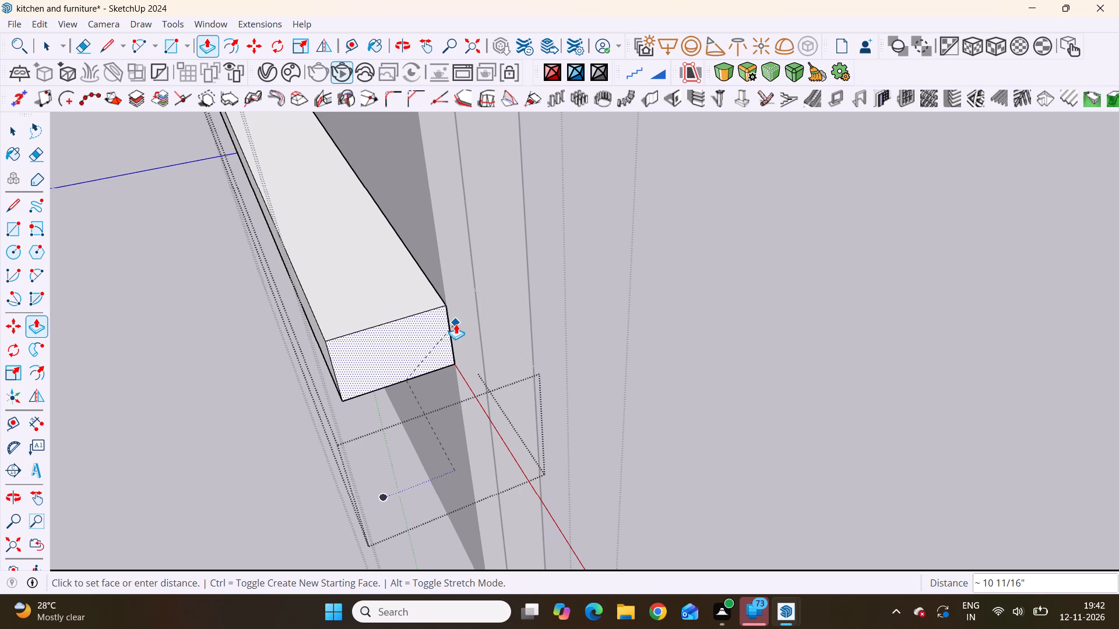
pyautogui.scroll(-19, 437, 368)
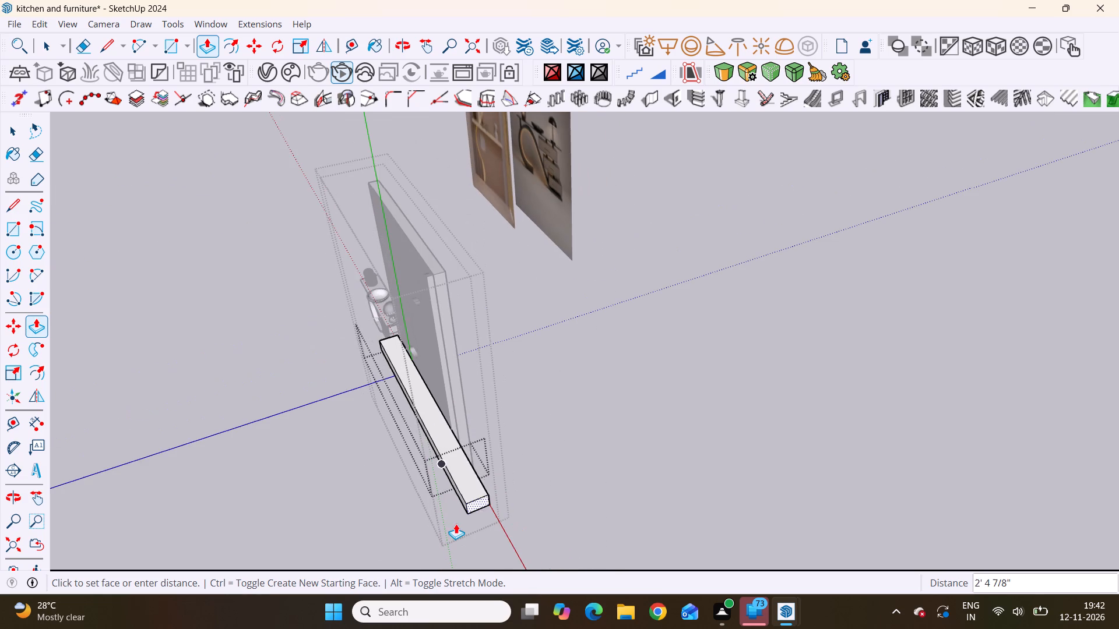
pyautogui.scroll(10, 419, 278)
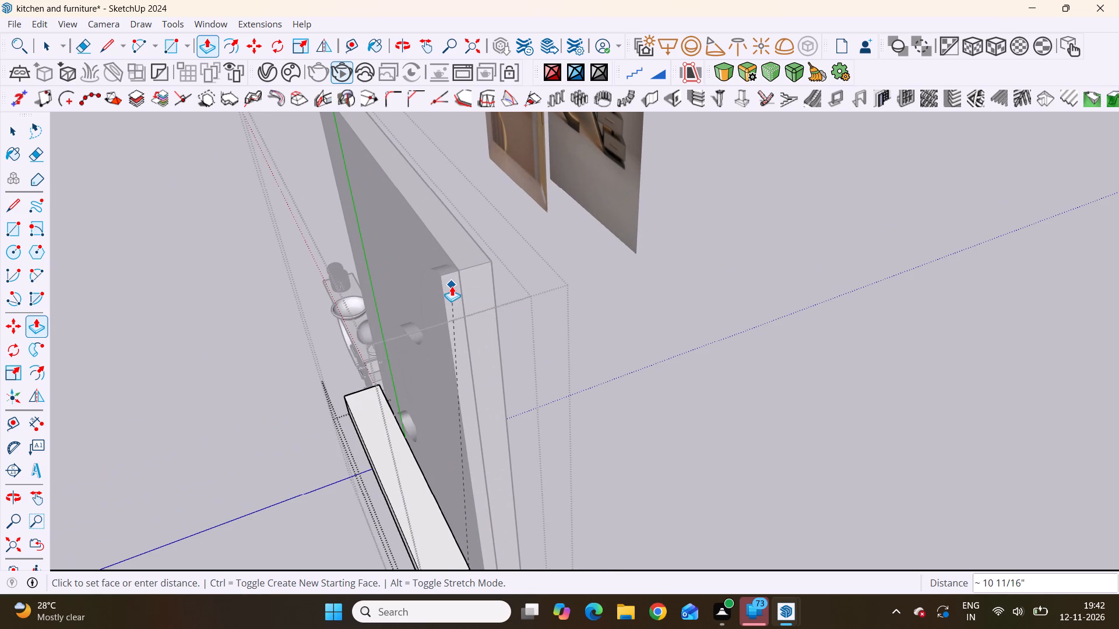
pyautogui.click(443, 281)
# Compare the shelf's length with the panel and the reference image, and close the shelf's group.
pyautogui.scroll(-5, 703, 418)
pyautogui.scroll(1, 693, 355)
pyautogui.scroll(-3, 673, 342)
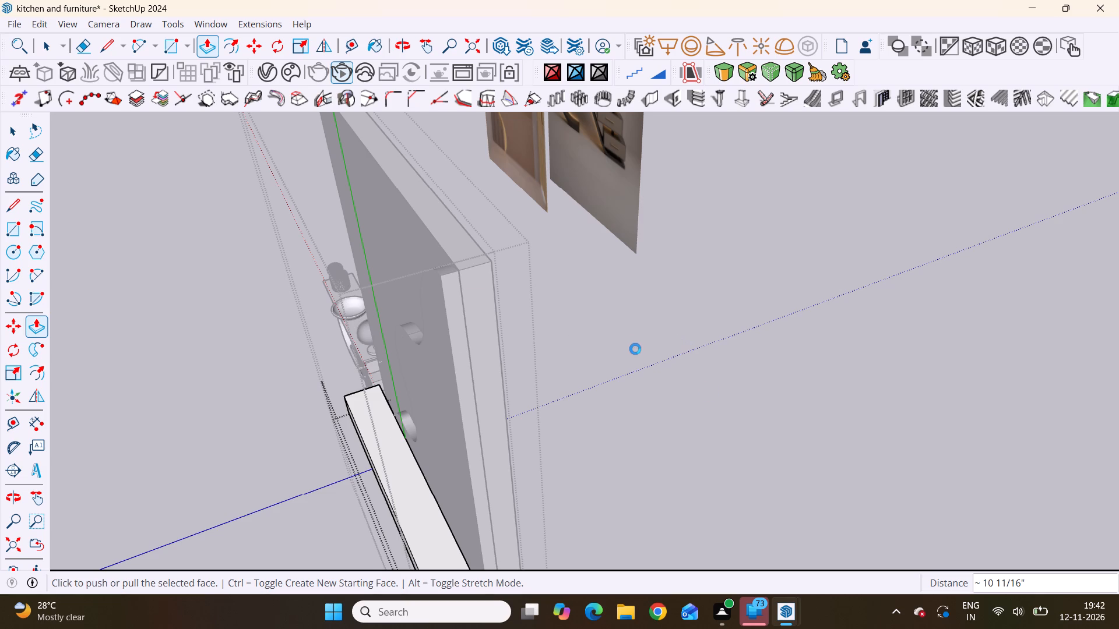
pyautogui.scroll(-7, 635, 349)
pyautogui.scroll(-16, 677, 383)
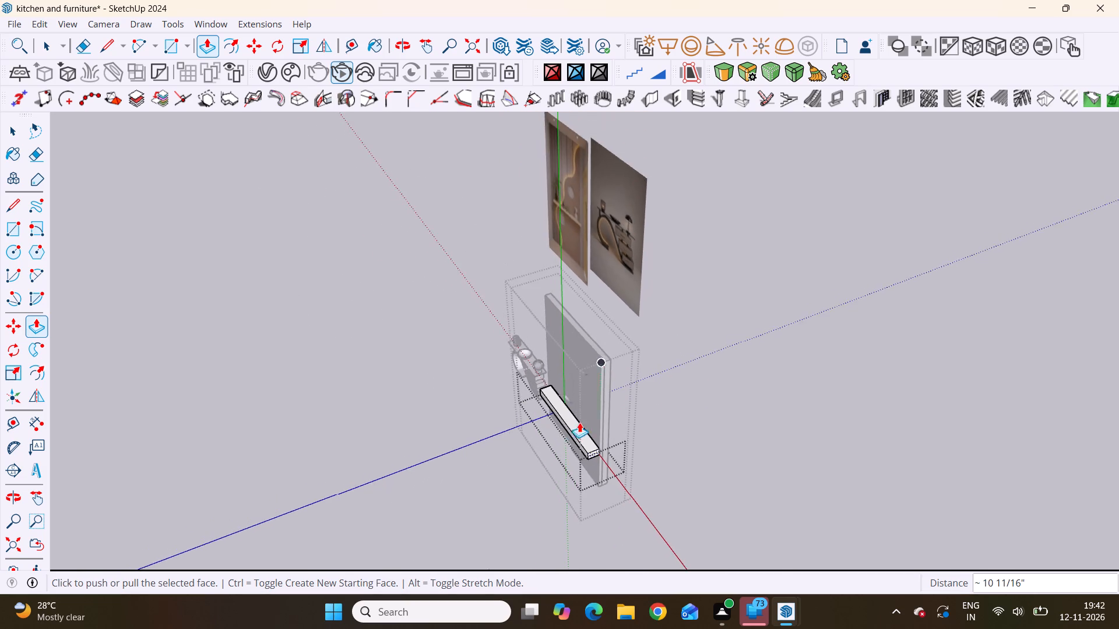
pyautogui.moveTo(567, 430); pyautogui.dragTo(822, 285, button='middle')
pyautogui.scroll(3, 523, 355)
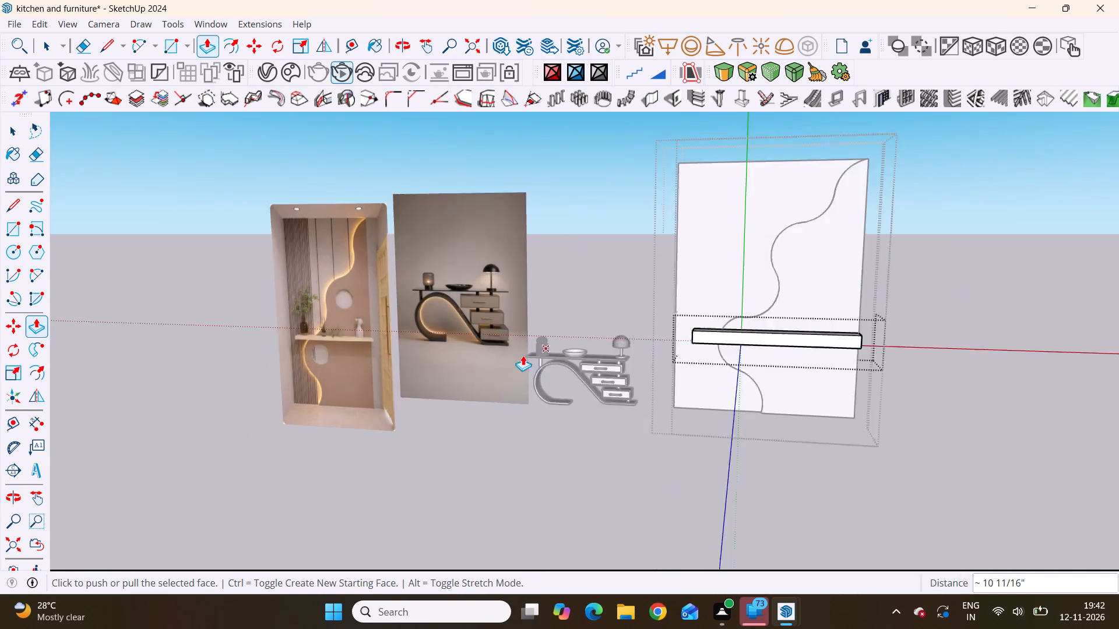
pyautogui.scroll(2, 523, 355)
pyautogui.scroll(1, 758, 372)
pyautogui.scroll(-12, 531, 342)
pyautogui.moveTo(738, 340); pyautogui.dragTo(786, 326, button='middle')
pyautogui.scroll(1, 787, 327)
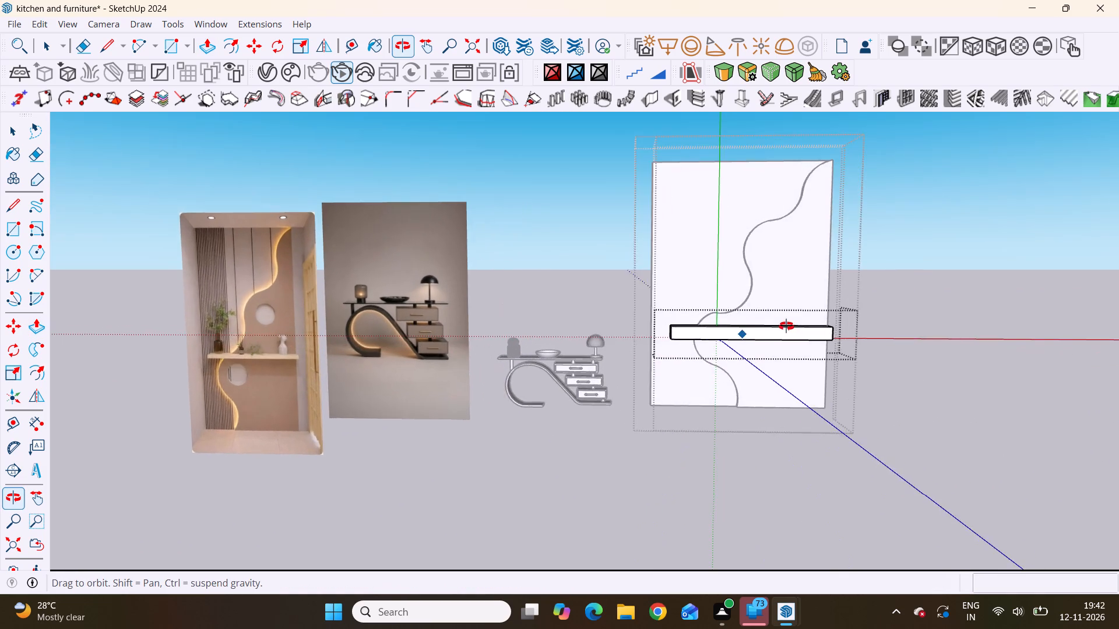
pyautogui.moveTo(786, 326); pyautogui.dragTo(779, 328, button='middle')
pyautogui.scroll(3, 779, 327)
pyautogui.press('space')
pyautogui.click(911, 237)
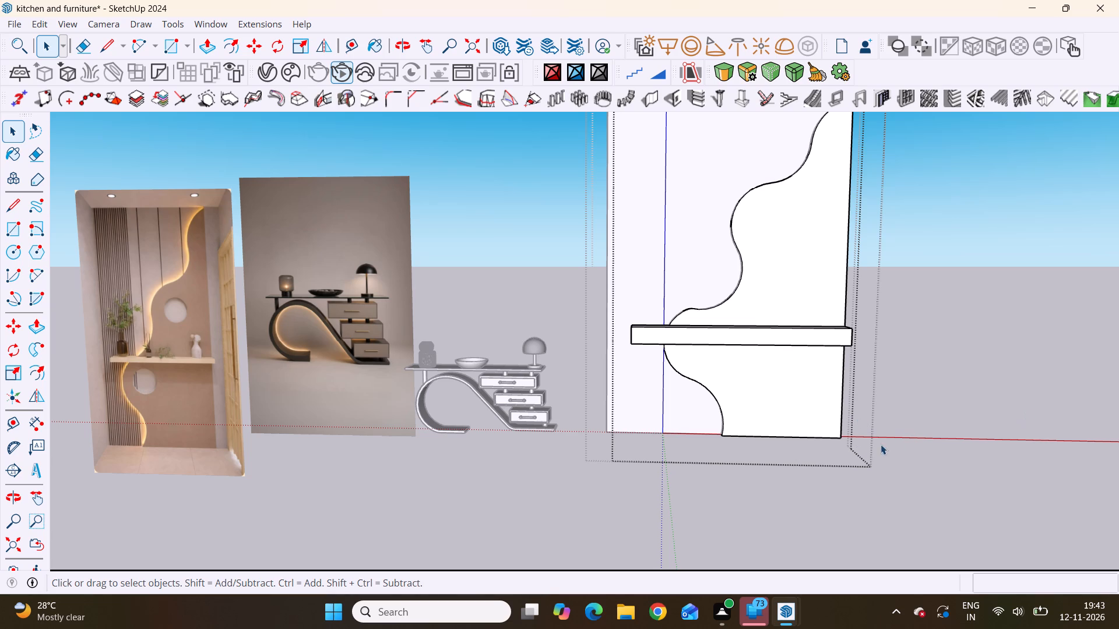
# Examine the shelf's length and projection from the front, above and the side against the reference image.
pyautogui.scroll(-5, 798, 448)
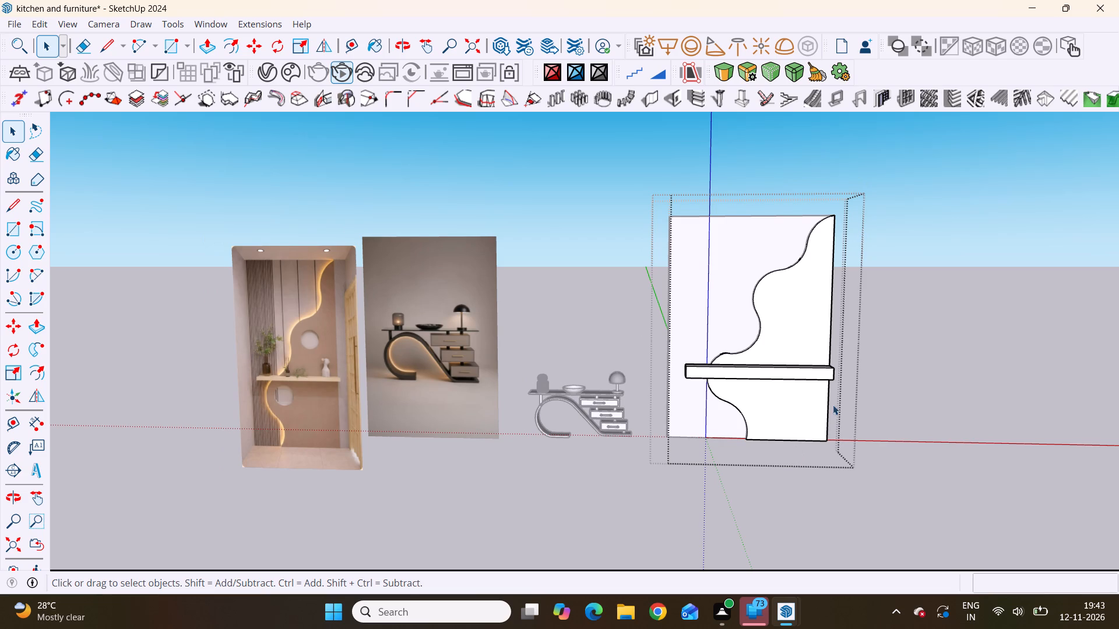
pyautogui.scroll(-7, 656, 334)
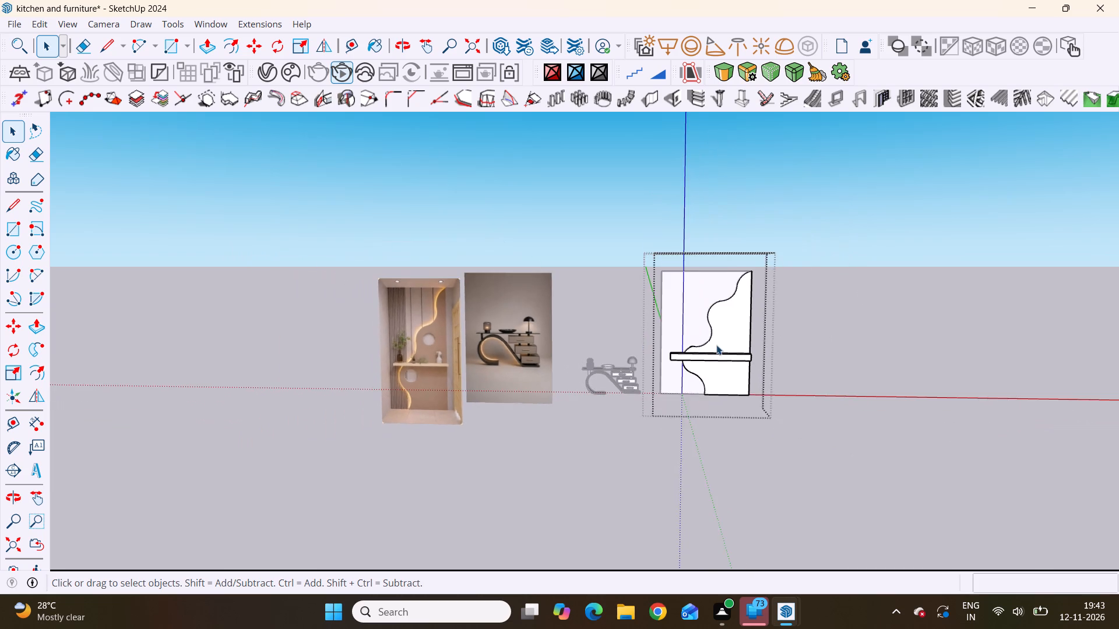
pyautogui.scroll(4, 716, 345)
pyautogui.moveTo(727, 323); pyautogui.dragTo(755, 445, button='middle')
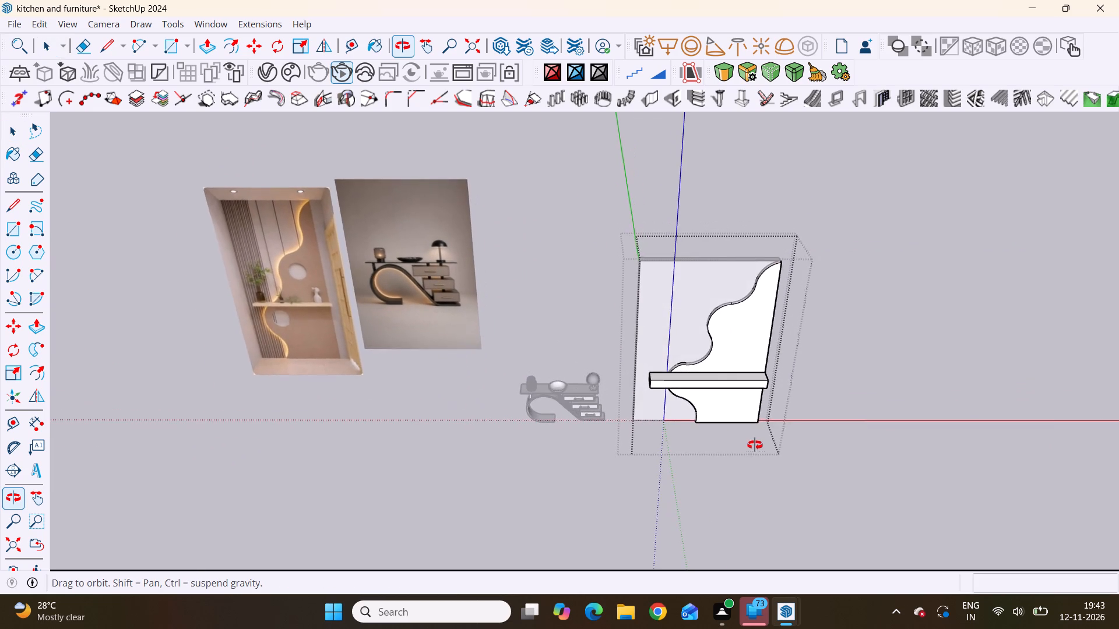
pyautogui.moveTo(755, 445); pyautogui.dragTo(710, 396, button='middle')
pyautogui.scroll(4, 710, 396)
pyautogui.scroll(-1, 601, 375)
pyautogui.moveTo(601, 374); pyautogui.dragTo(676, 390, button='middle')
pyautogui.scroll(-8, 526, 351)
pyautogui.scroll(-3, 701, 372)
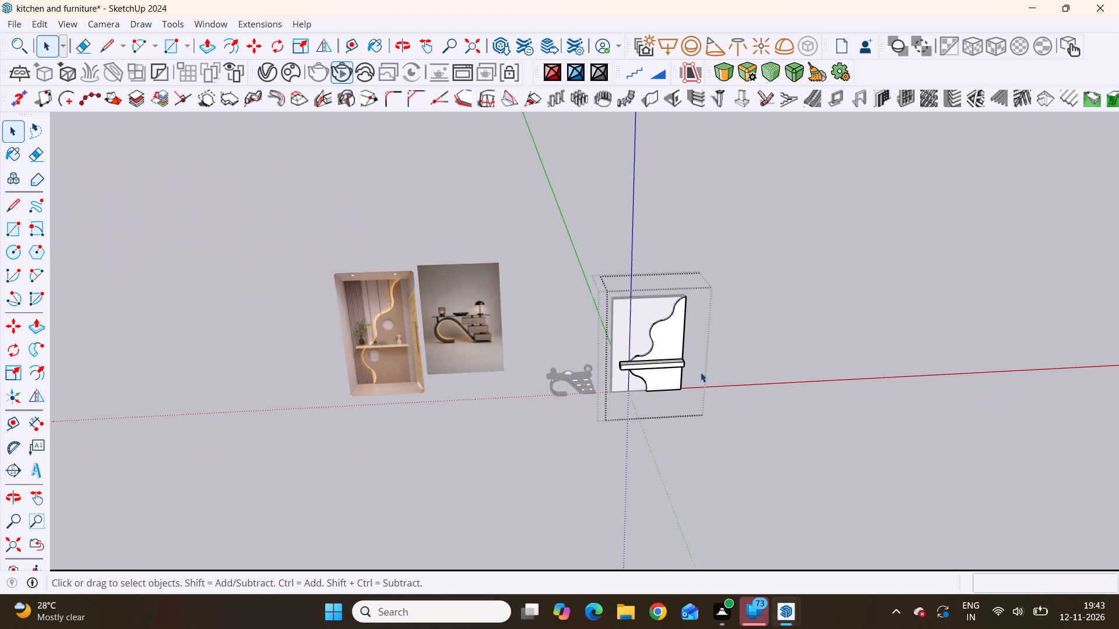
pyautogui.moveTo(701, 372); pyautogui.dragTo(681, 349, button='middle')
pyautogui.scroll(5, 681, 349)
pyautogui.scroll(4, 635, 325)
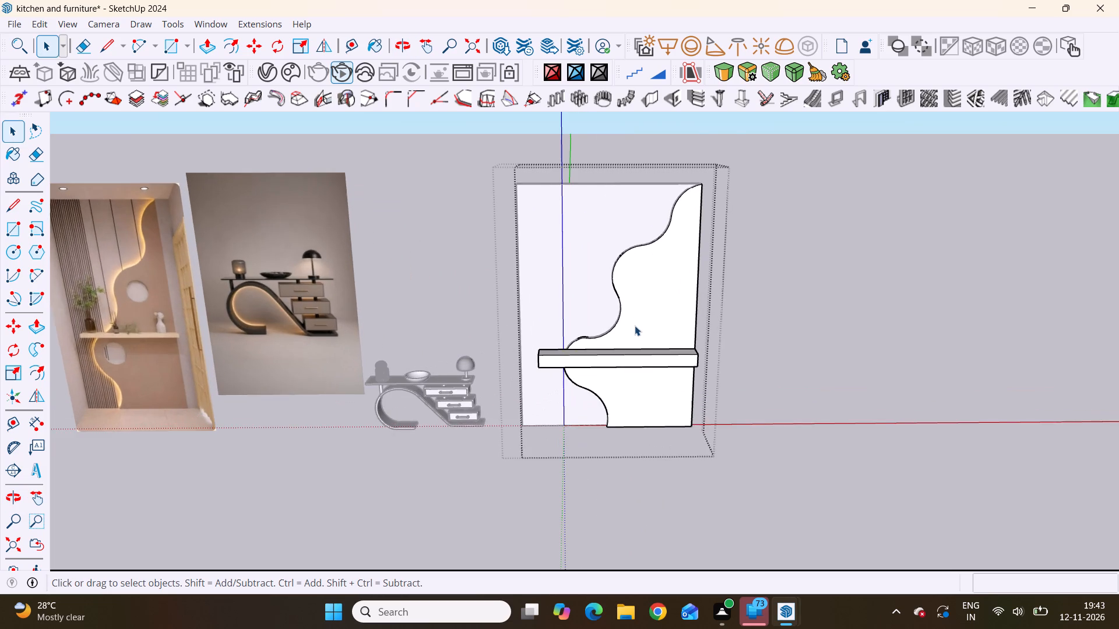
pyautogui.scroll(2, 679, 368)
pyautogui.moveTo(715, 348); pyautogui.dragTo(557, 355, button='middle')
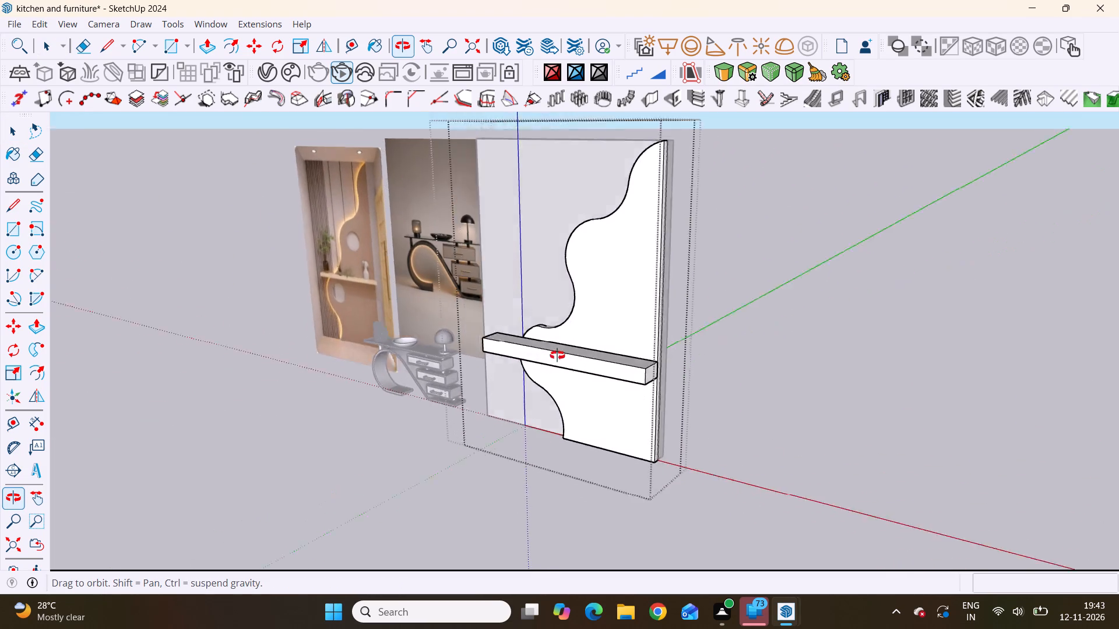
pyautogui.moveTo(557, 355); pyautogui.dragTo(590, 367, button='middle')
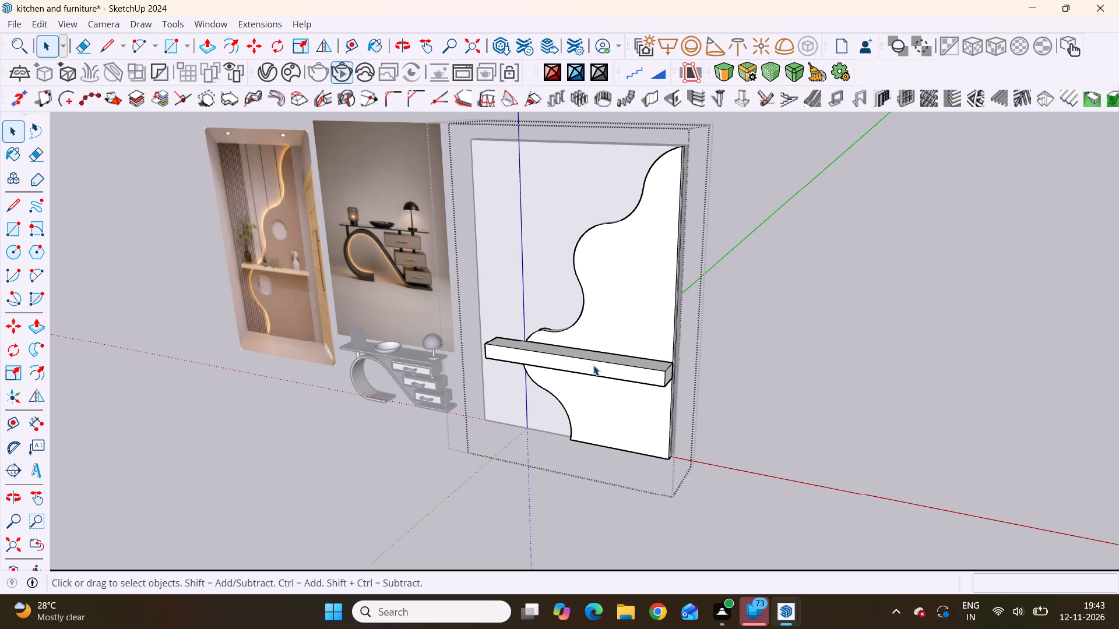
pyautogui.scroll(-5, 532, 342)
pyautogui.moveTo(537, 371); pyautogui.dragTo(620, 387, button='middle')
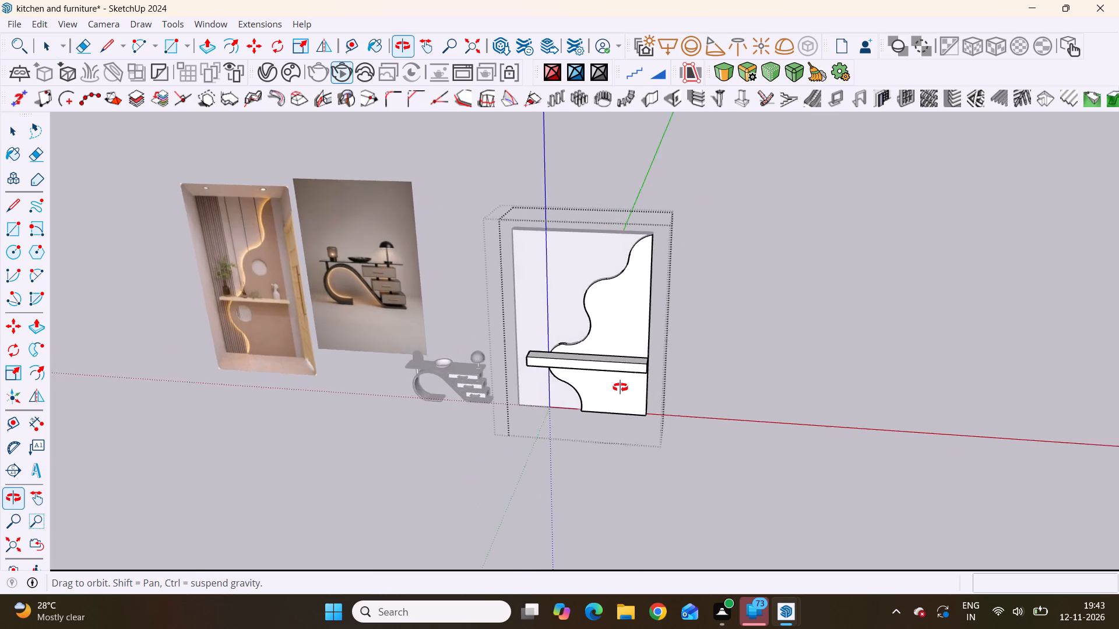
pyautogui.moveTo(620, 387); pyautogui.dragTo(582, 433, button='middle')
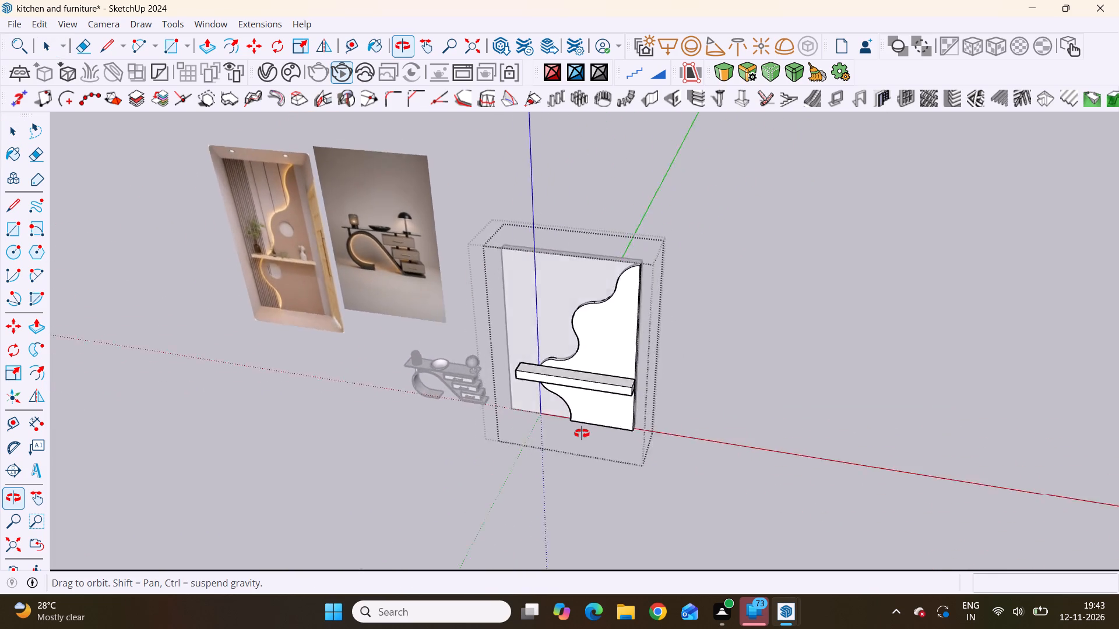
pyautogui.moveTo(582, 433); pyautogui.dragTo(666, 440, button='middle')
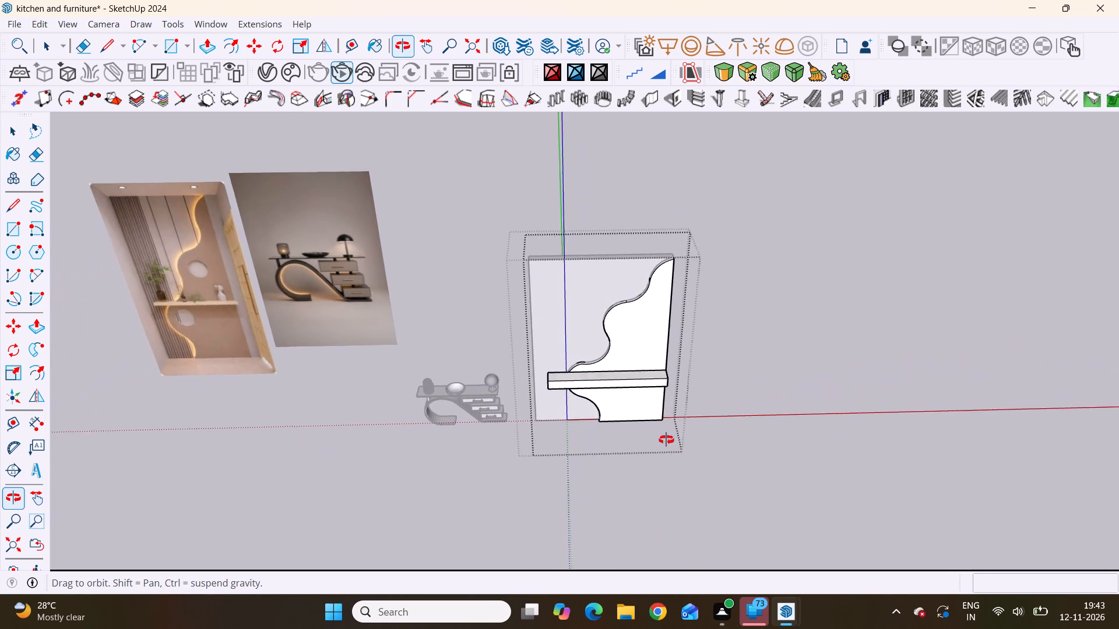
pyautogui.moveTo(666, 440); pyautogui.dragTo(660, 442, button='middle')
pyautogui.moveTo(746, 398); pyautogui.dragTo(615, 441, button='middle')
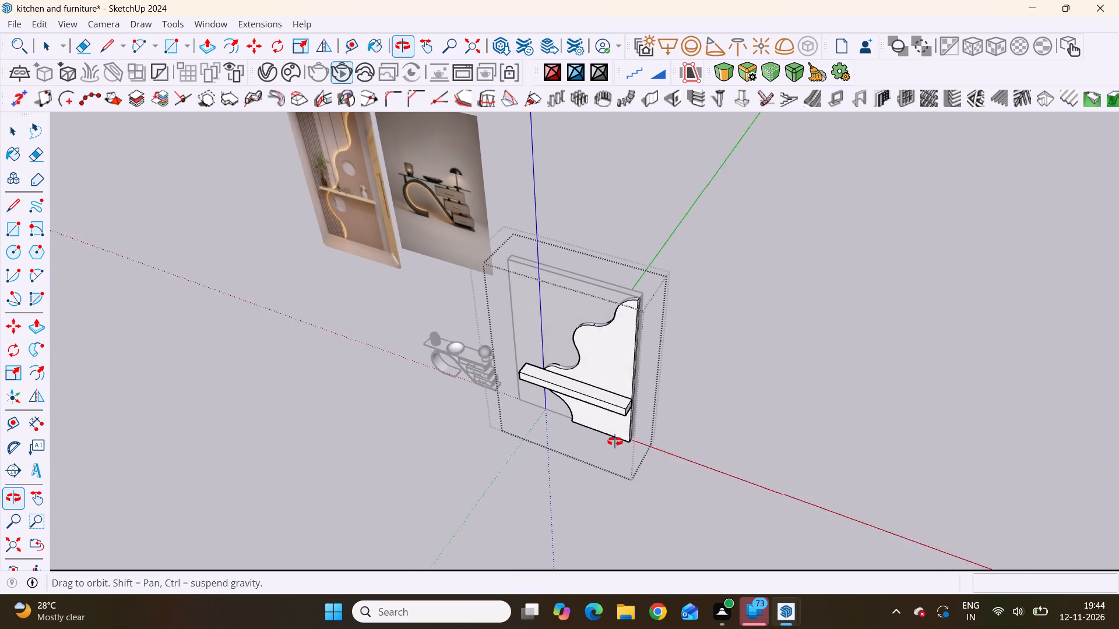
pyautogui.moveTo(615, 441); pyautogui.dragTo(632, 437, button='middle')
# Open the shelf's group and Push/Pull its front face inward about 2 5/16", making the shelf shallower.
pyautogui.scroll(4, 632, 437)
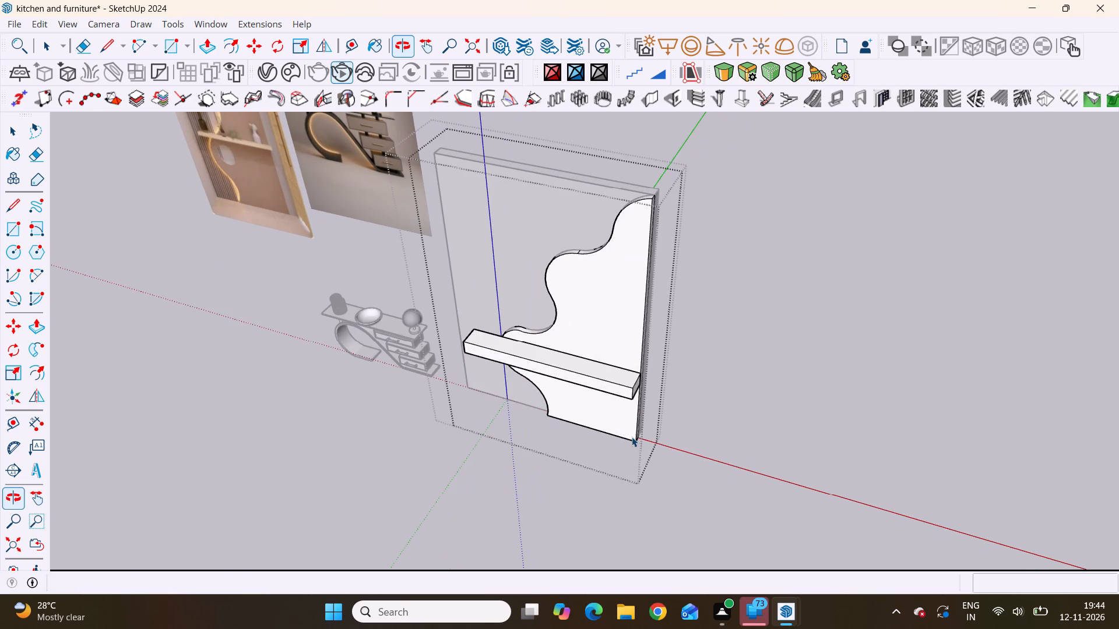
pyautogui.scroll(3, 599, 415)
pyautogui.click(597, 381)
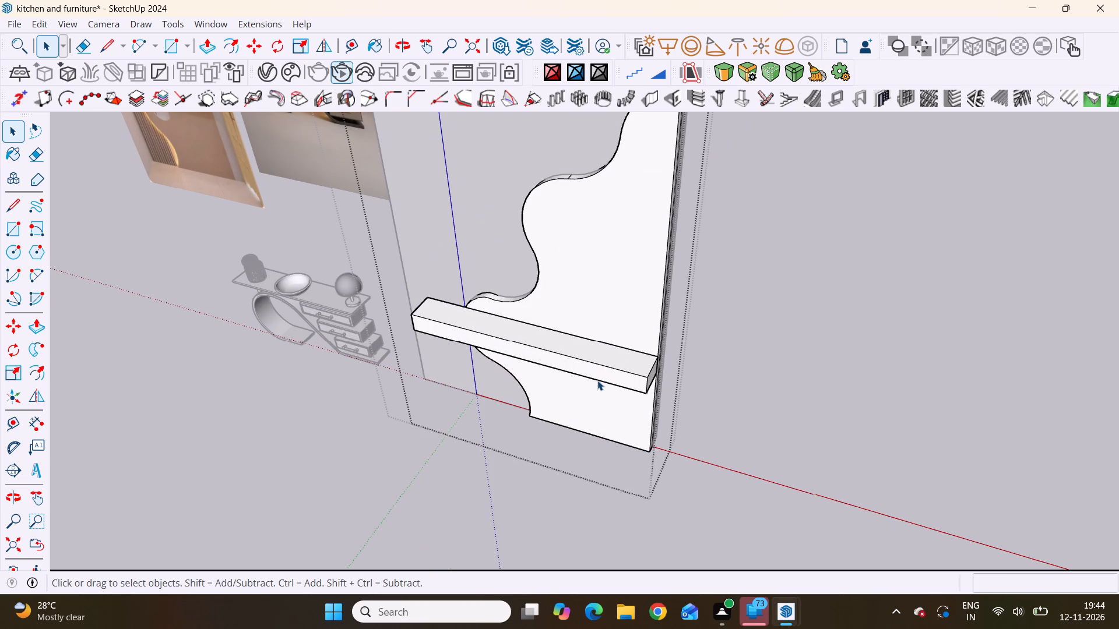
pyautogui.doubleClick(597, 380)
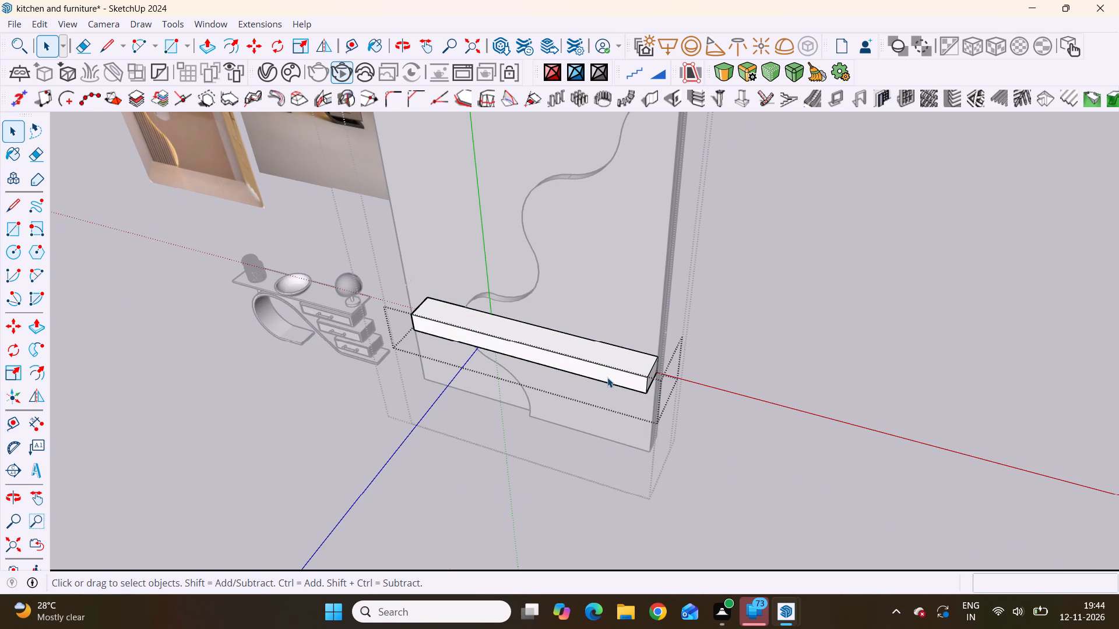
pyautogui.click(607, 377)
pyautogui.press('p')
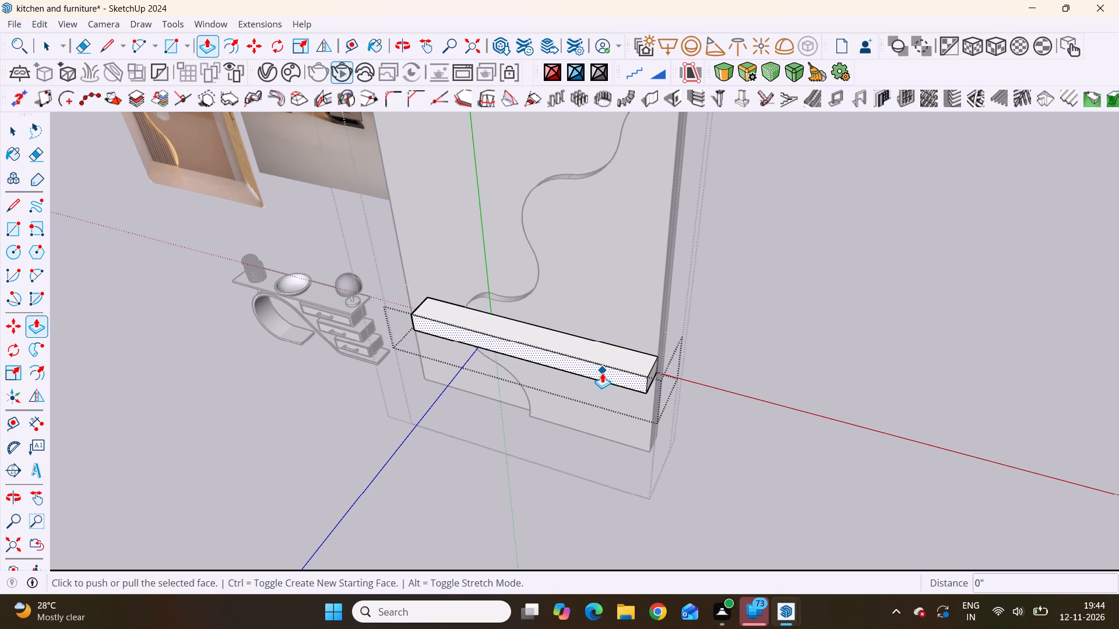
pyautogui.click(602, 372)
pyautogui.scroll(-1, 613, 361)
pyautogui.moveTo(613, 361); pyautogui.dragTo(478, 349, button='middle')
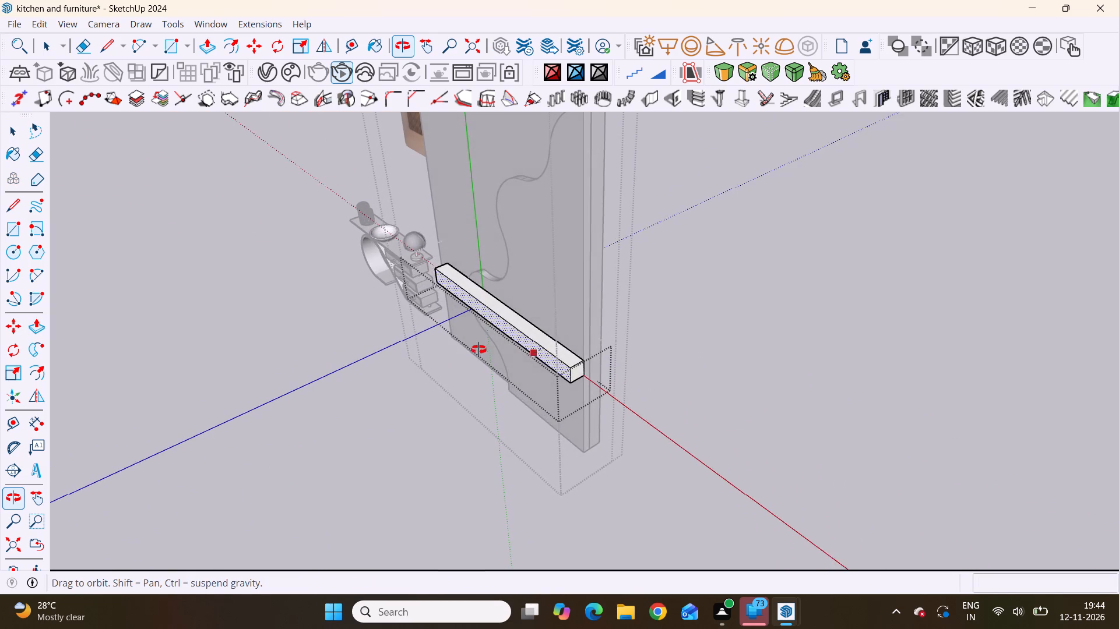
pyautogui.moveTo(478, 349); pyautogui.dragTo(480, 349, button='middle')
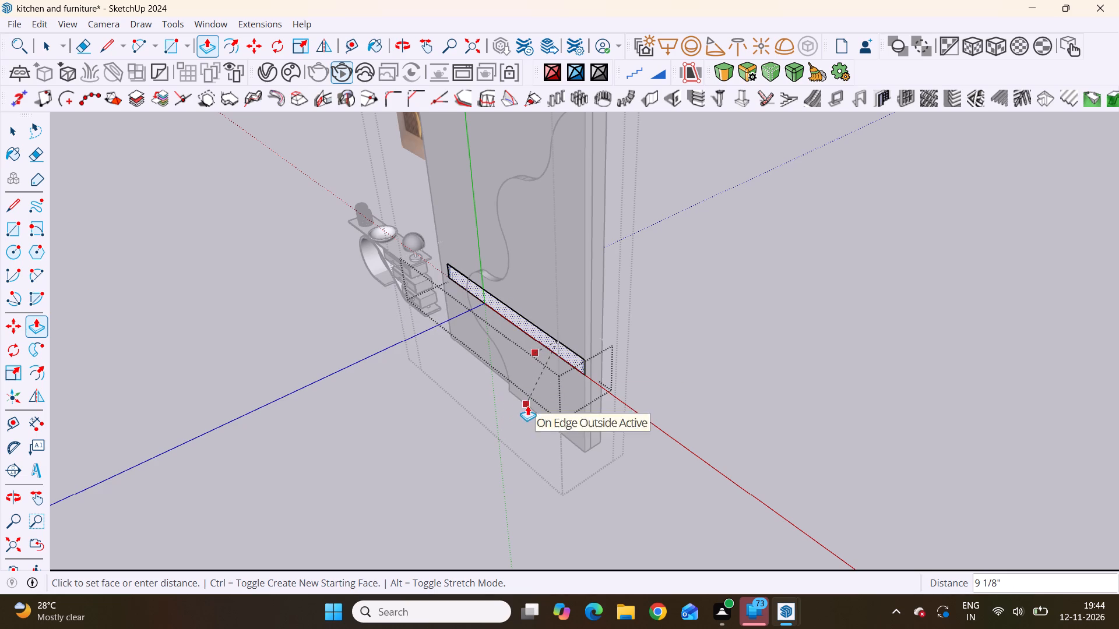
pyautogui.scroll(15, 605, 385)
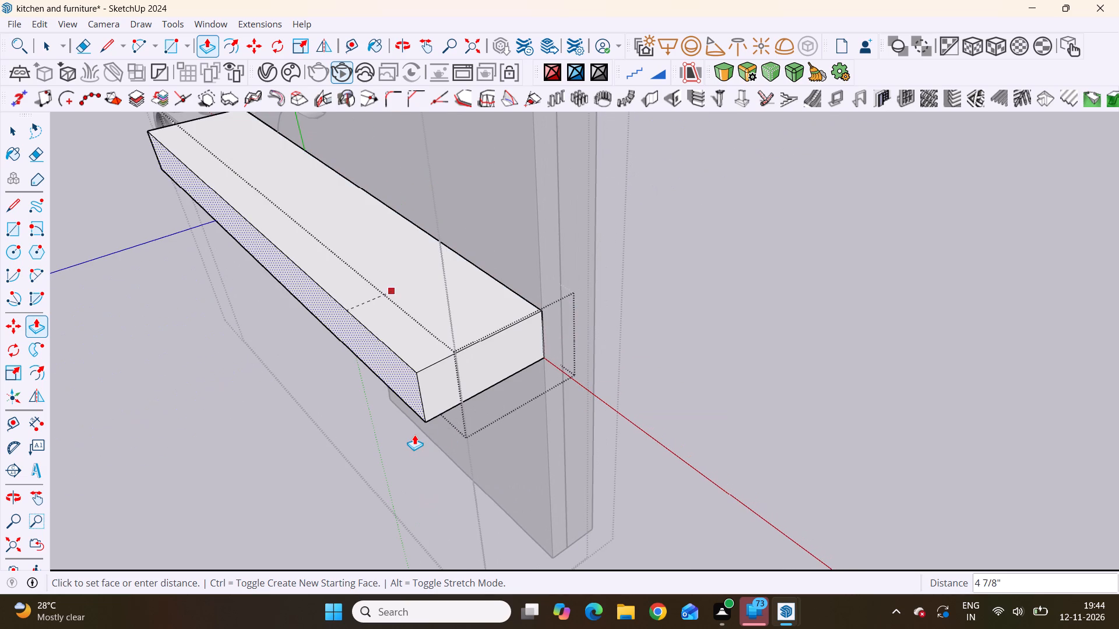
pyautogui.scroll(-6, 411, 416)
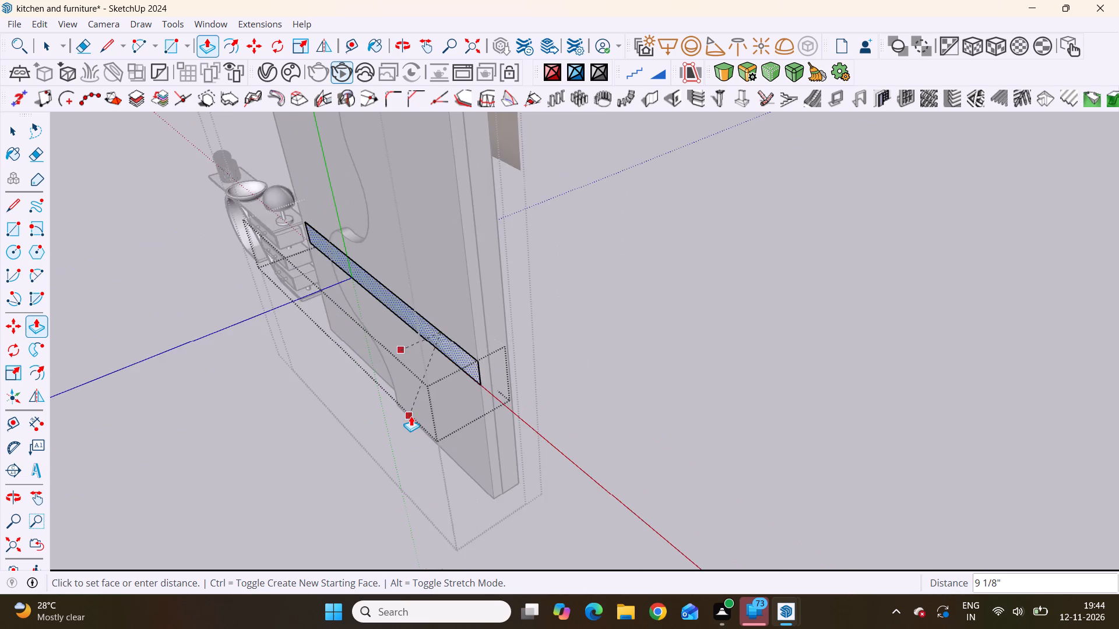
pyautogui.scroll(-7, 411, 416)
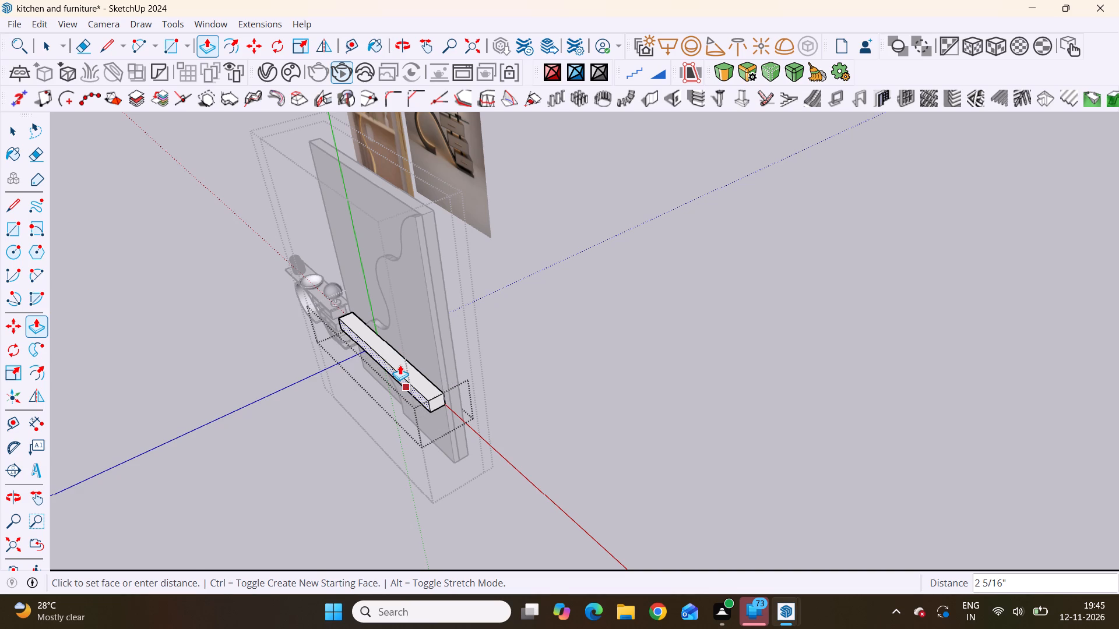
pyautogui.click(400, 365)
# Examine the shelf's depth and length against the panel from the side and the front.
pyautogui.scroll(-6, 502, 380)
pyautogui.scroll(-6, 397, 377)
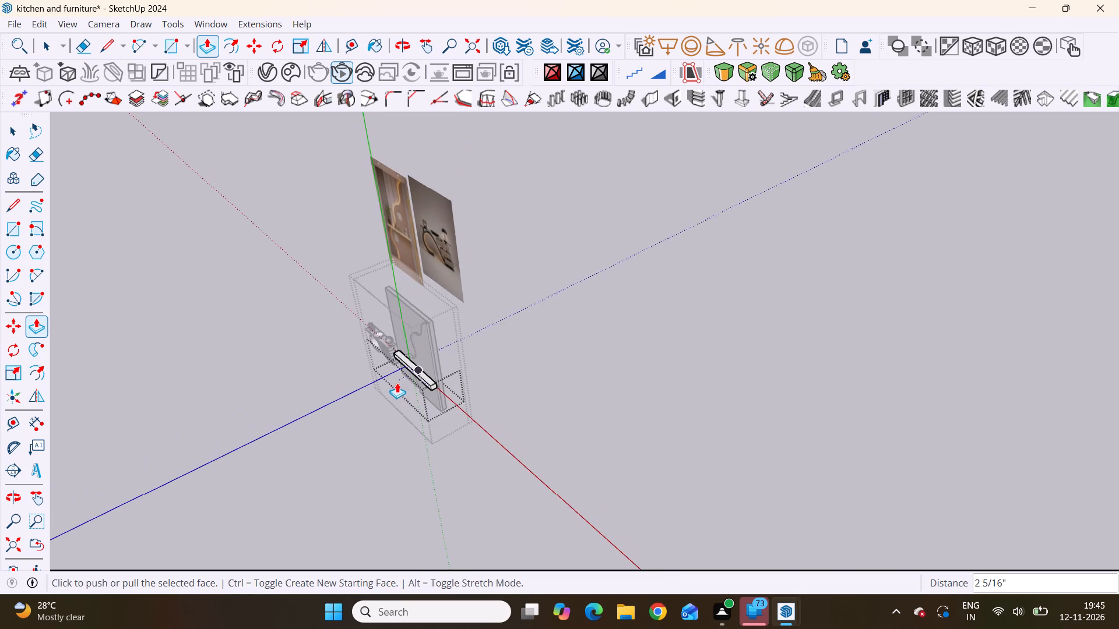
pyautogui.scroll(-4, 397, 383)
pyautogui.moveTo(397, 390); pyautogui.dragTo(567, 345, button='middle')
pyautogui.scroll(1, 445, 391)
pyautogui.scroll(1, 567, 345)
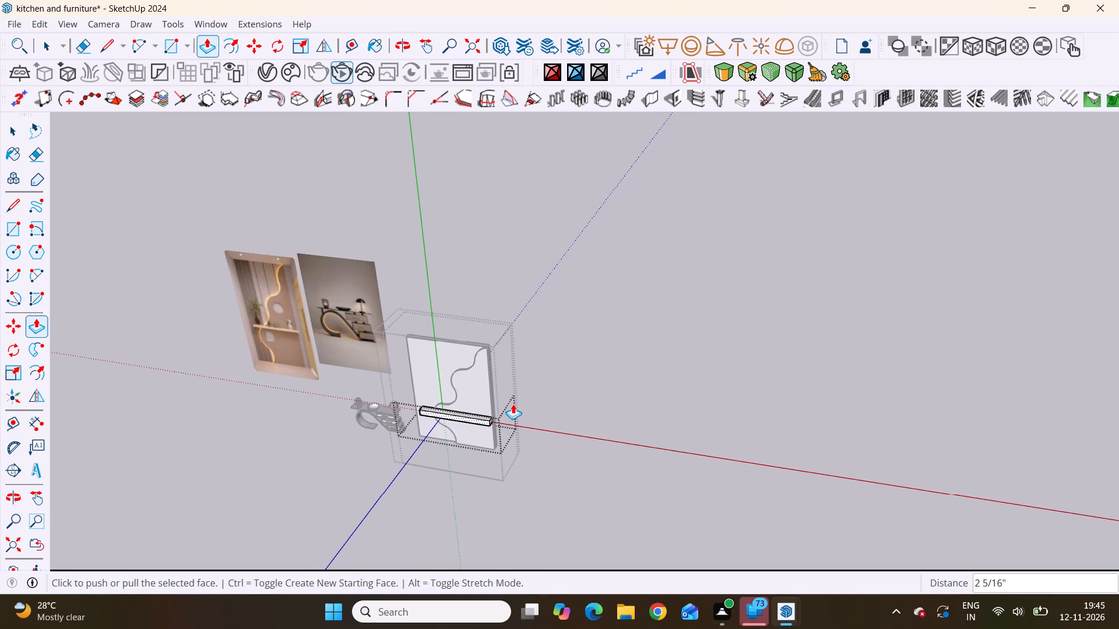
pyautogui.scroll(-3, 513, 404)
pyautogui.moveTo(448, 425); pyautogui.dragTo(516, 358, button='middle')
pyautogui.scroll(3, 452, 409)
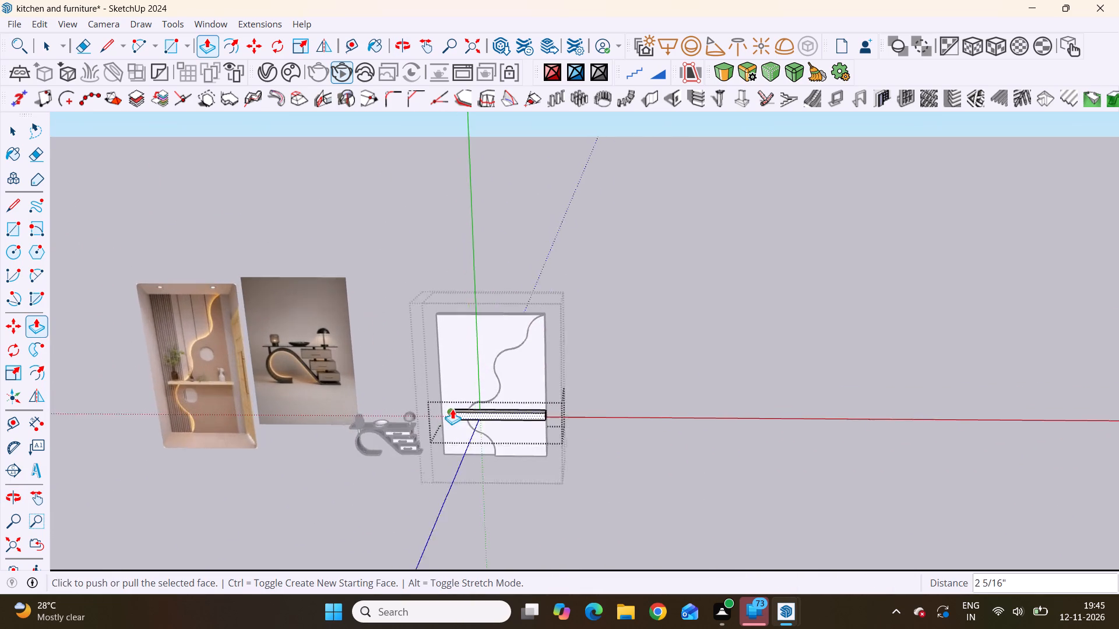
pyautogui.scroll(7, 452, 409)
pyautogui.moveTo(467, 417); pyautogui.dragTo(532, 389, button='middle')
pyautogui.scroll(1, 532, 370)
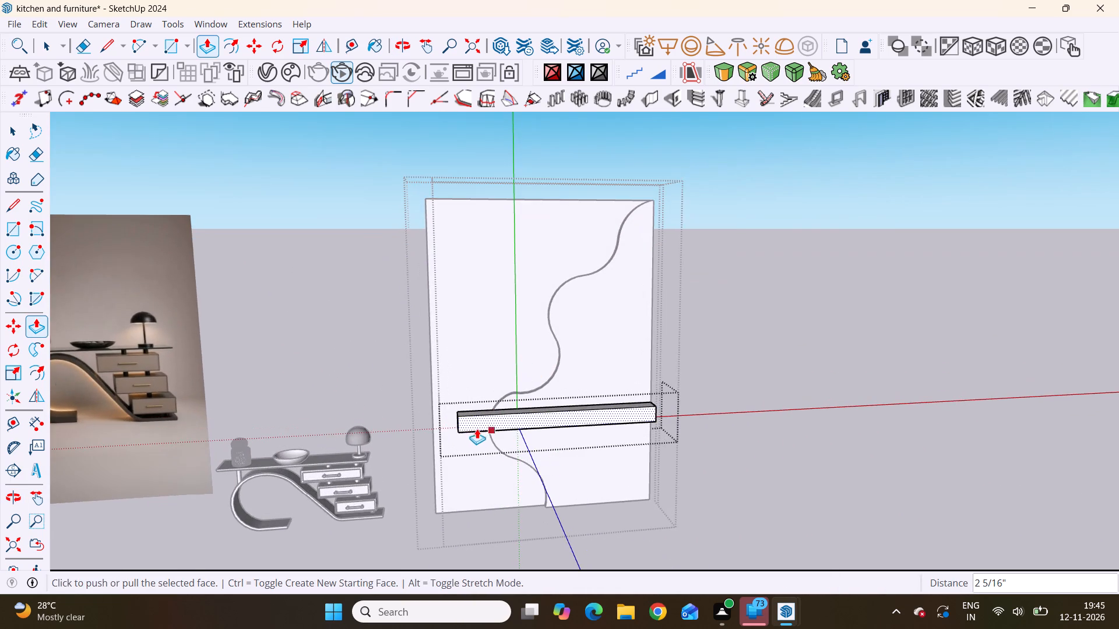
pyautogui.scroll(5, 474, 427)
pyautogui.scroll(-11, 478, 414)
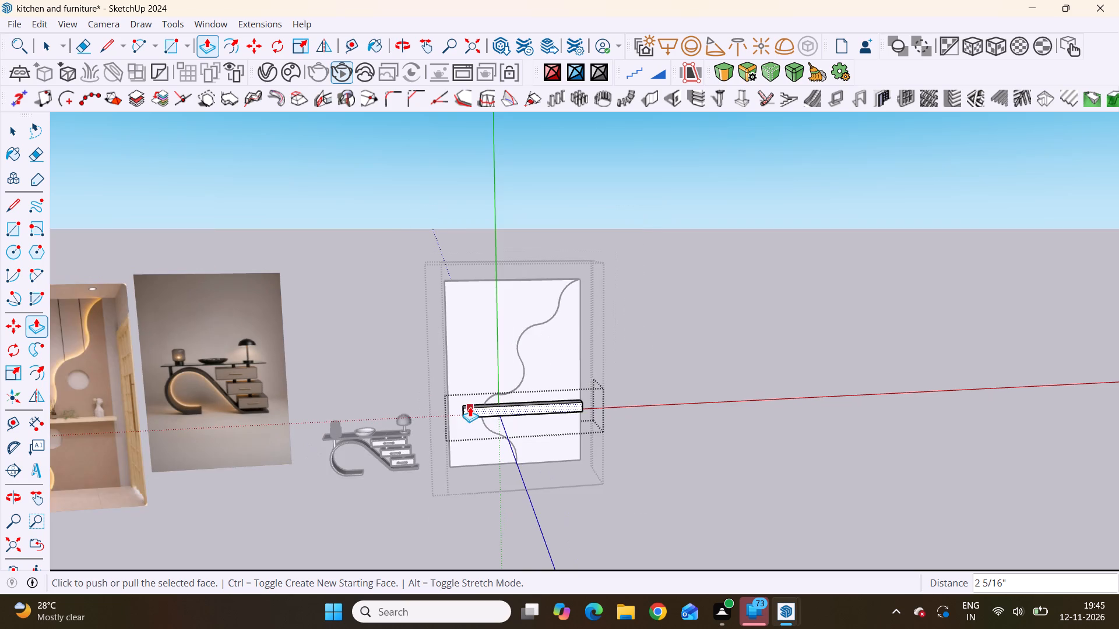
pyautogui.scroll(-7, 481, 363)
# Examine the shelf in the wavy wall panel reference image, focusing on its thickness and where its ends fall.
pyautogui.scroll(12, 215, 408)
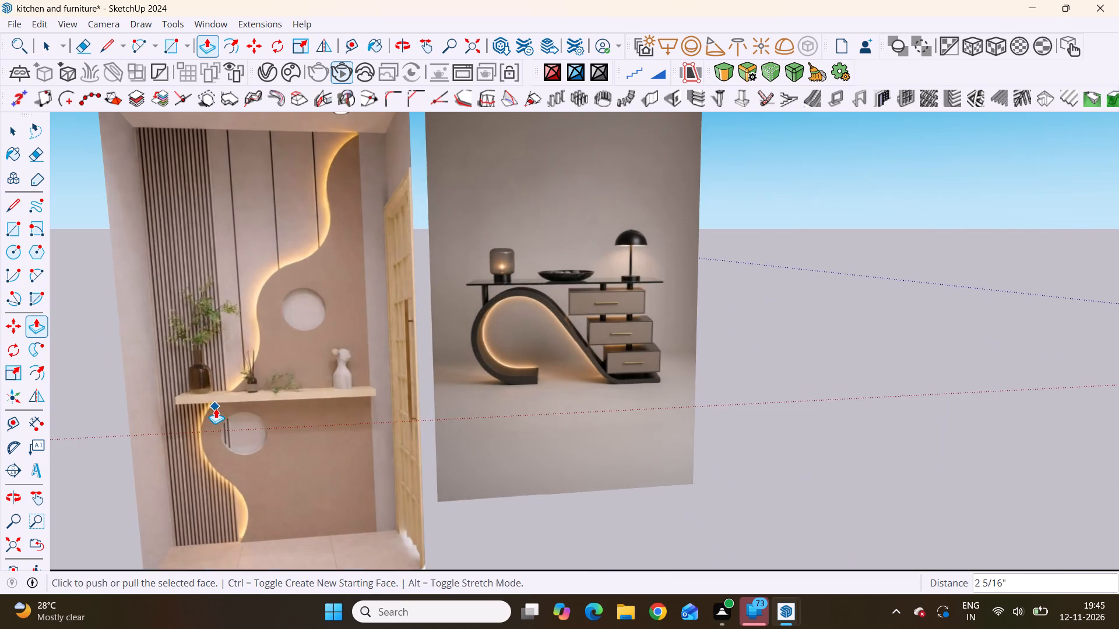
pyautogui.scroll(3, 216, 408)
pyautogui.moveTo(223, 409); pyautogui.dragTo(467, 387, button='middle')
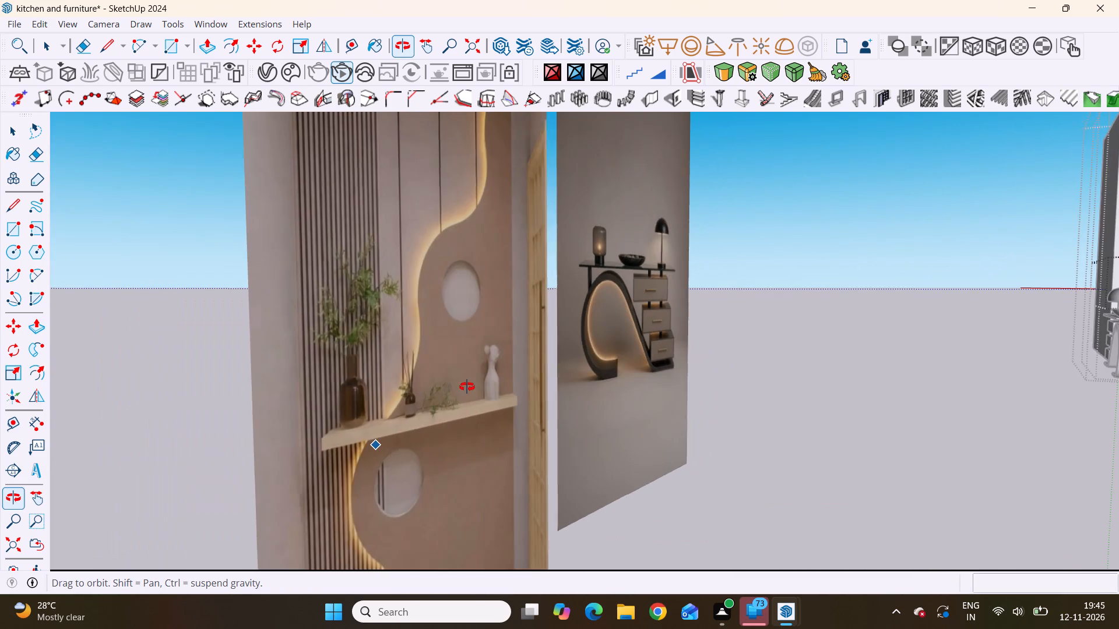
pyautogui.moveTo(467, 387); pyautogui.dragTo(364, 451, button='middle')
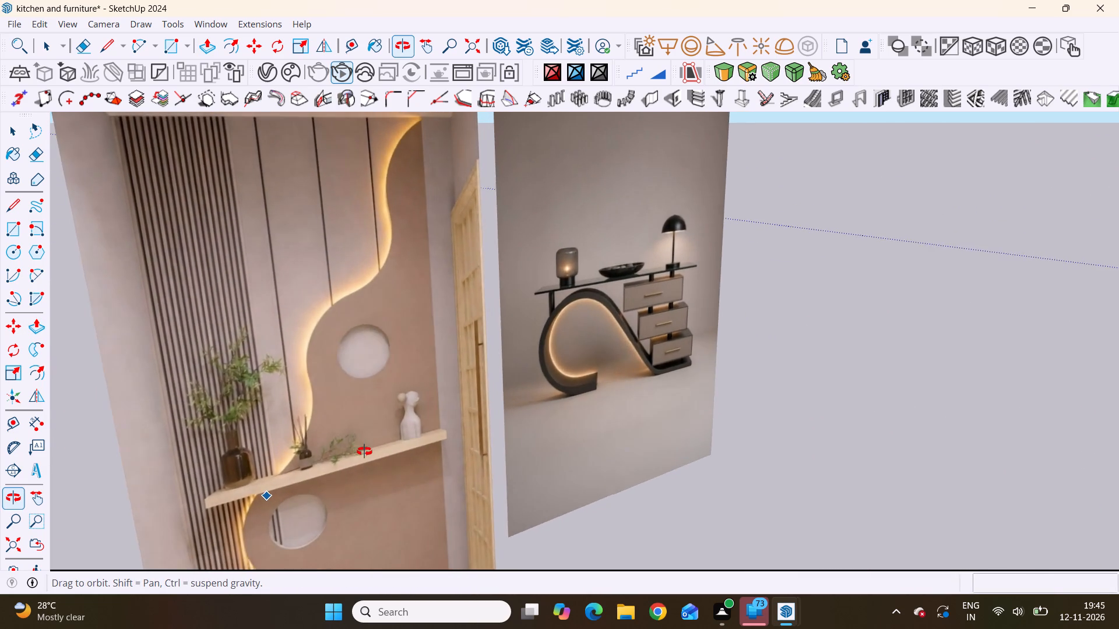
pyautogui.moveTo(364, 451); pyautogui.dragTo(490, 418, button='middle')
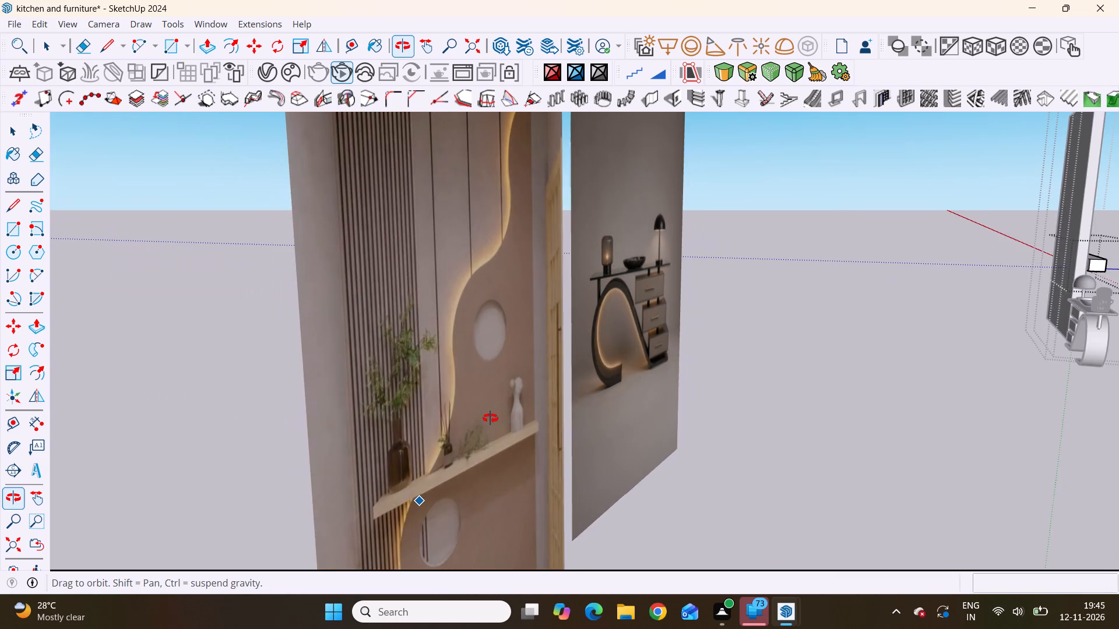
pyautogui.moveTo(490, 418); pyautogui.dragTo(295, 388, button='middle')
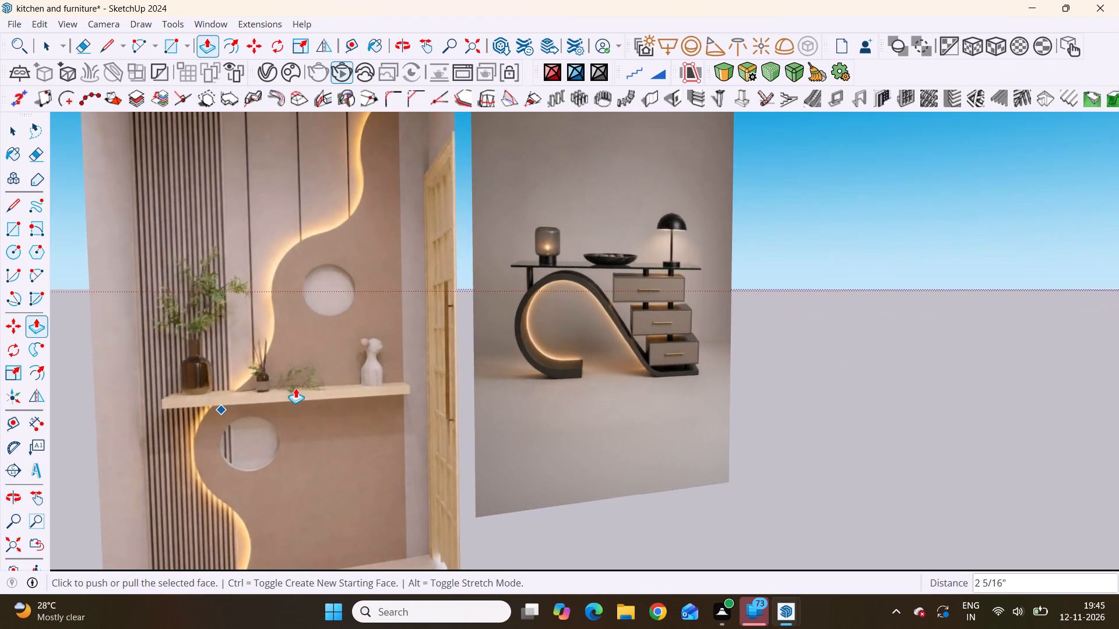
pyautogui.scroll(-8, 295, 388)
pyautogui.moveTo(300, 403); pyautogui.dragTo(276, 468, button='middle')
pyautogui.scroll(8, 323, 376)
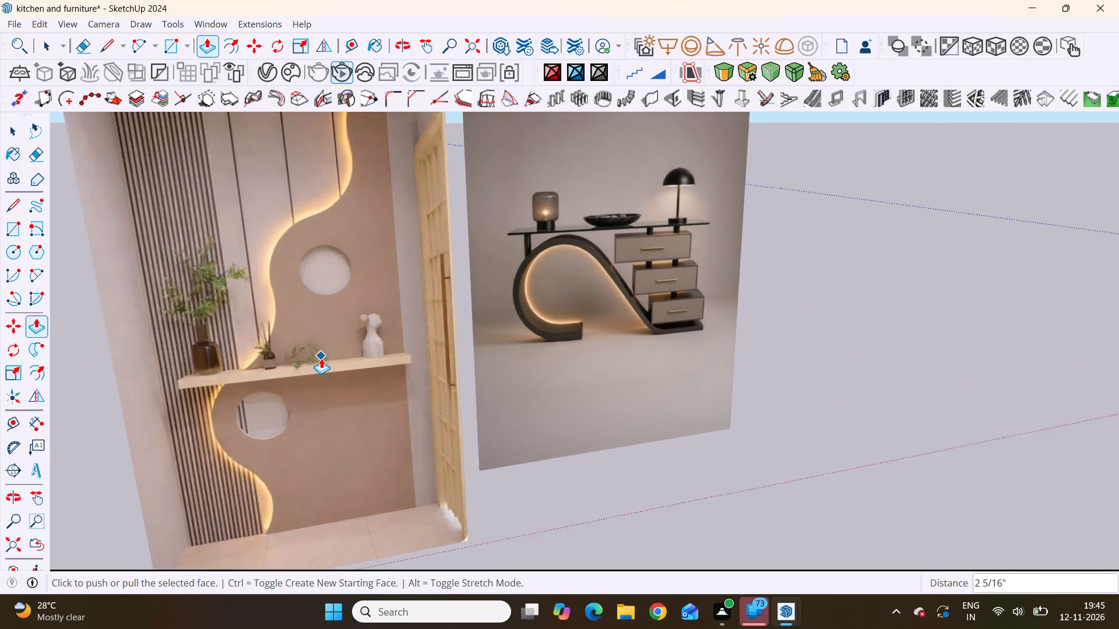
pyautogui.scroll(2, 321, 358)
pyautogui.scroll(-6, 312, 359)
pyautogui.moveTo(351, 343); pyautogui.dragTo(349, 401, button='middle')
pyautogui.scroll(19, 275, 349)
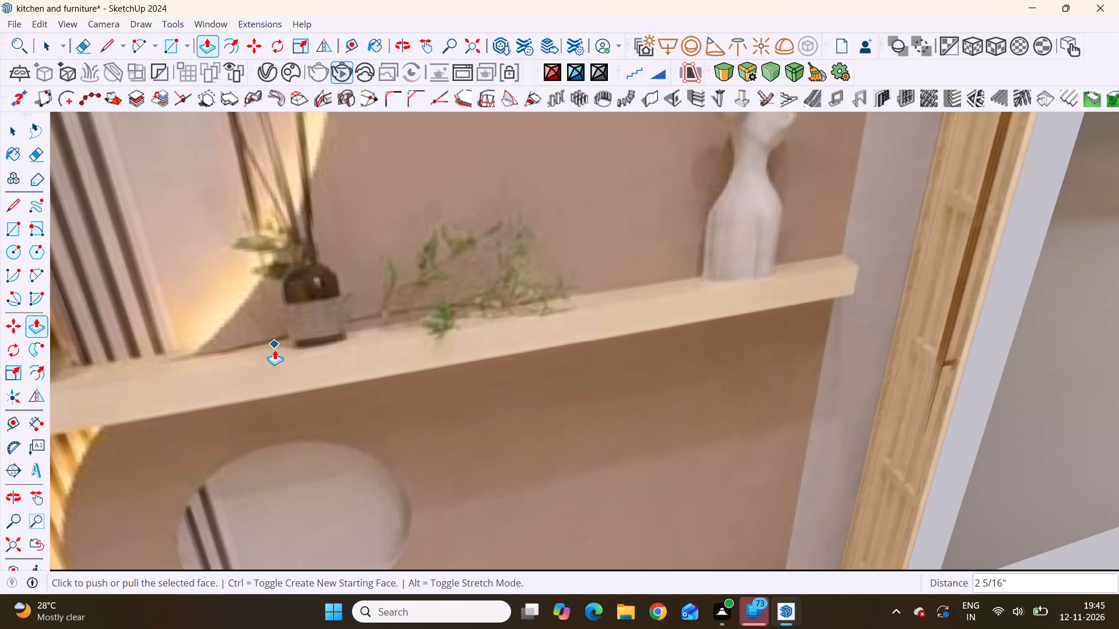
pyautogui.scroll(-17, 275, 349)
pyautogui.moveTo(197, 350); pyautogui.dragTo(357, 310, button='middle')
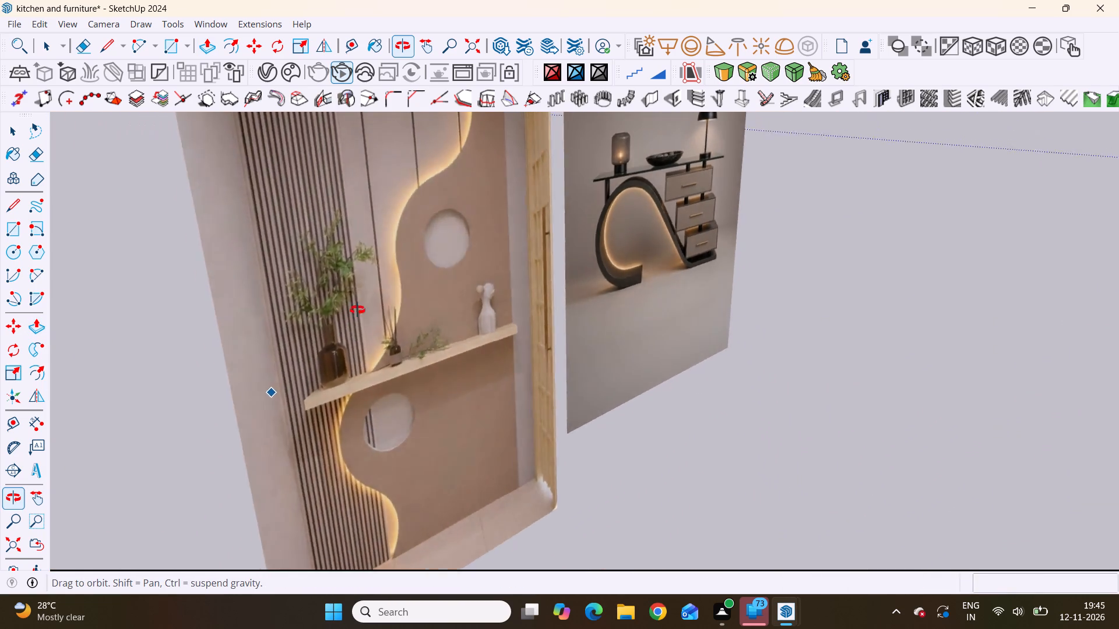
pyautogui.moveTo(357, 310); pyautogui.dragTo(145, 294, button='middle')
# Compare the shelf's overhang past the wavy edge in the model with the reference image.
pyautogui.scroll(-5, 185, 323)
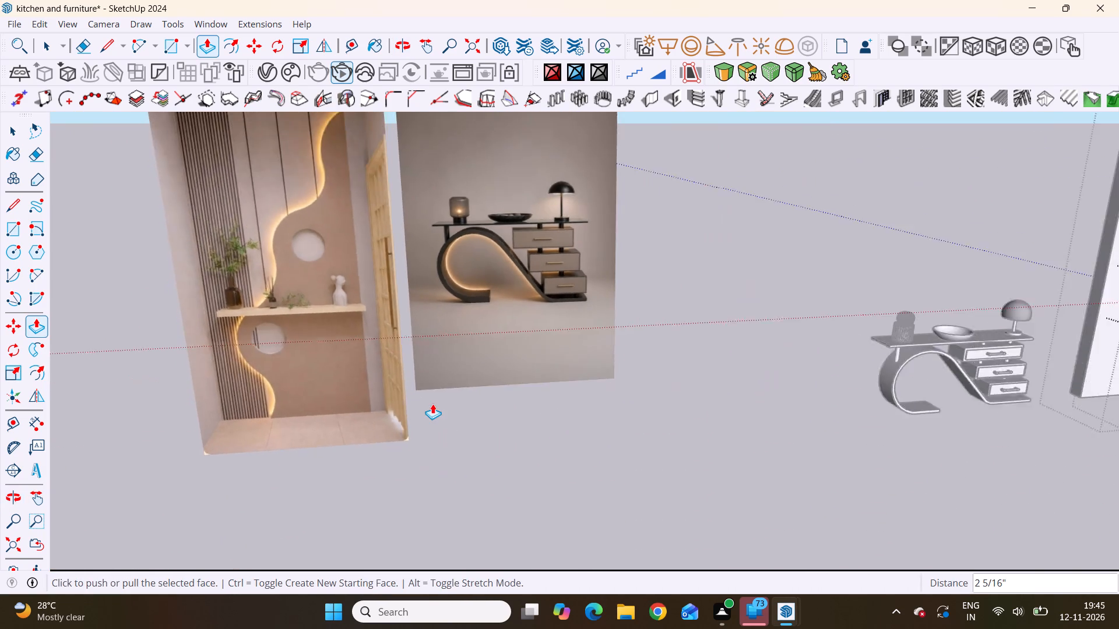
pyautogui.scroll(-12, 432, 404)
pyautogui.scroll(5, 654, 373)
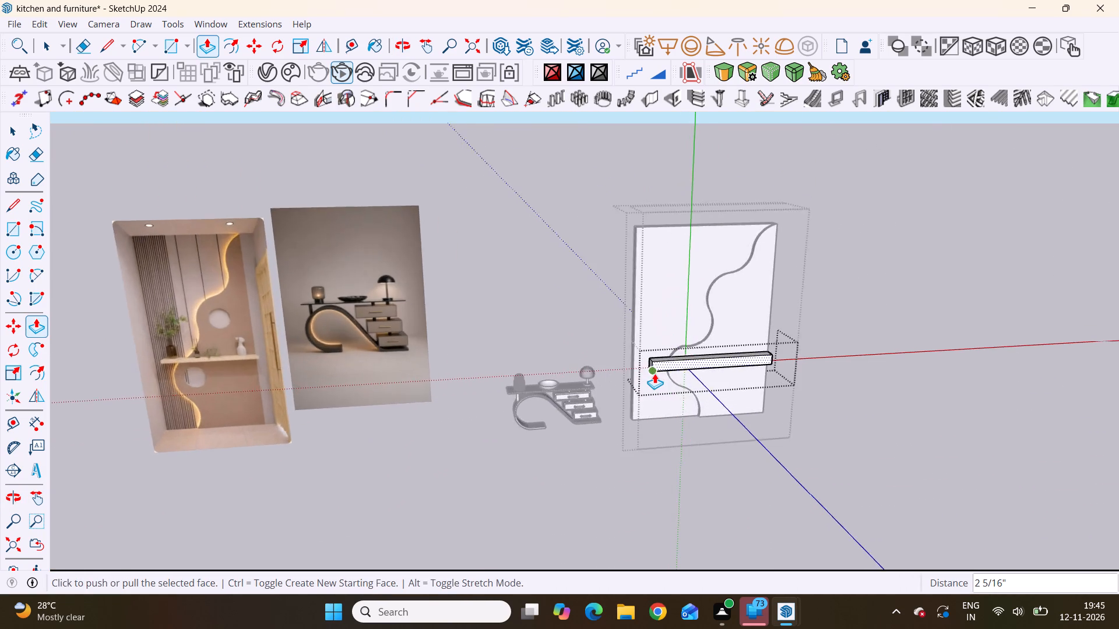
pyautogui.scroll(5, 654, 373)
pyautogui.moveTo(653, 373); pyautogui.dragTo(761, 436, button='middle')
pyautogui.scroll(1, 756, 438)
pyautogui.scroll(1, 629, 362)
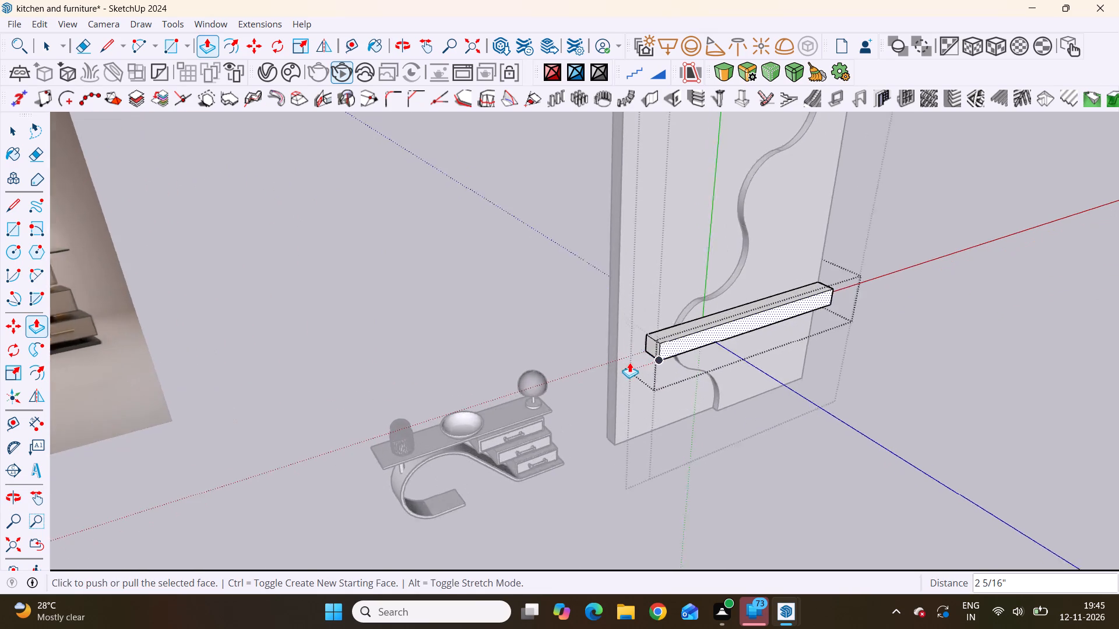
pyautogui.scroll(11, 629, 362)
pyautogui.scroll(-3, 629, 335)
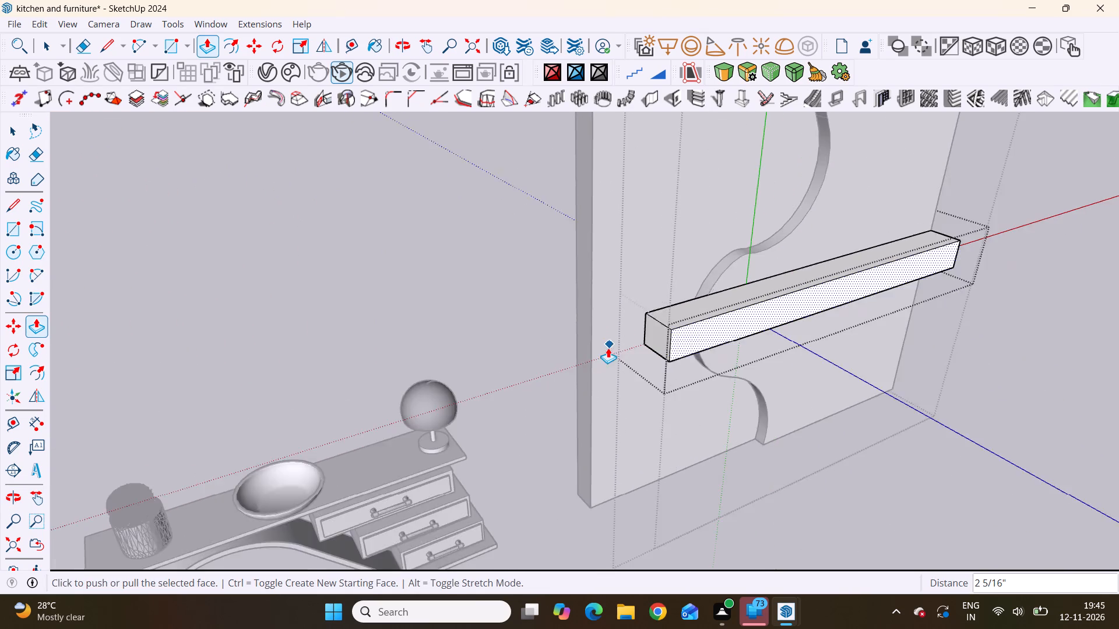
pyautogui.scroll(-20, 608, 348)
pyautogui.scroll(-1, 608, 348)
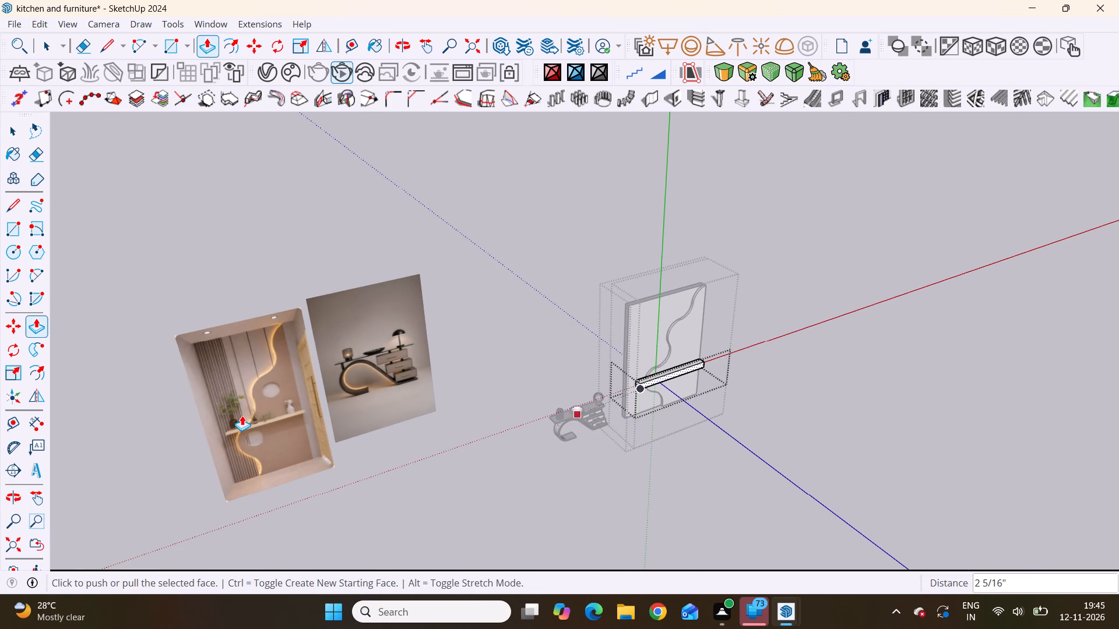
pyautogui.moveTo(242, 415); pyautogui.dragTo(45, 289, button='middle')
pyautogui.scroll(10, 601, 411)
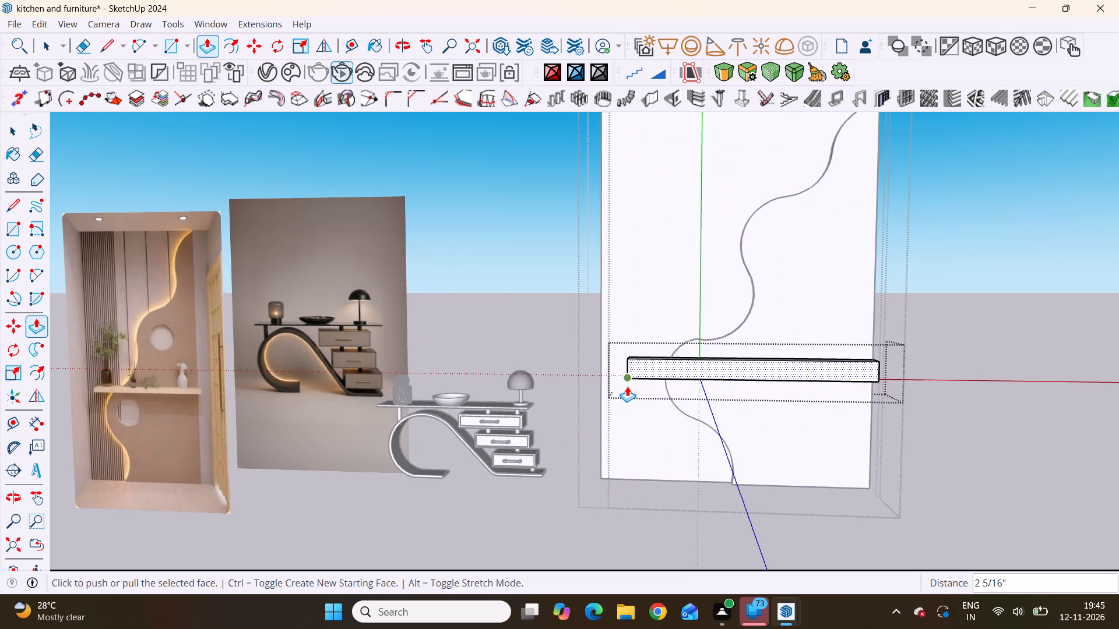
# Push/Pull the shelf's end face beyond the wavy edge inward about 2 1/8", and close the shelf's group.
pyautogui.moveTo(613, 364); pyautogui.dragTo(692, 426, button='middle')
pyautogui.scroll(3, 706, 420)
pyautogui.scroll(6, 634, 391)
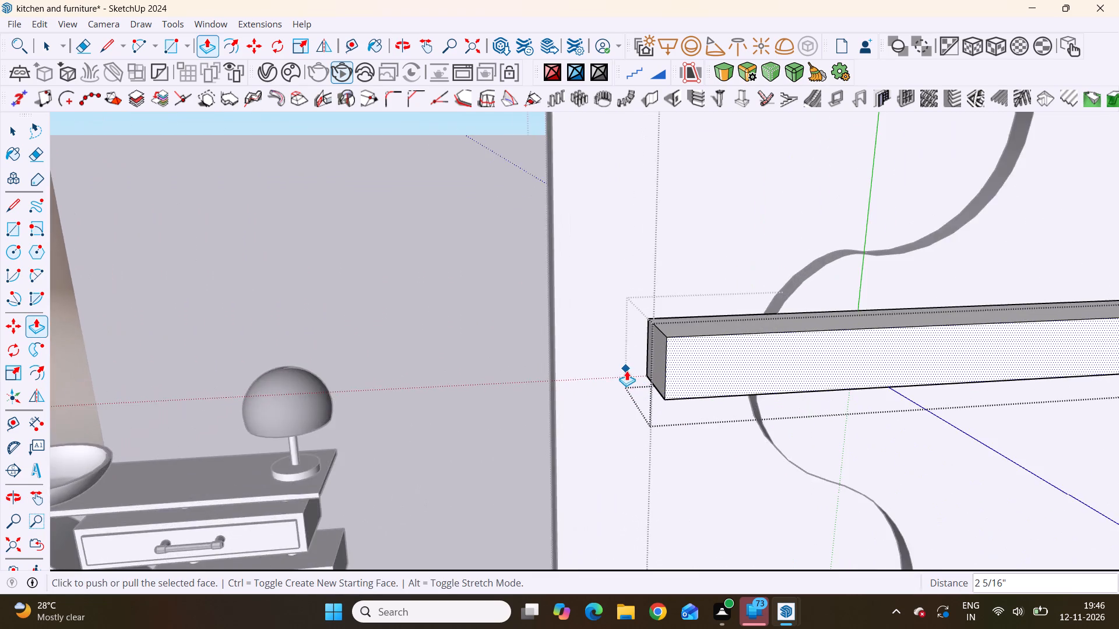
pyautogui.scroll(4, 627, 370)
pyautogui.moveTo(640, 376); pyautogui.dragTo(672, 393, button='middle')
pyautogui.press('space')
pyautogui.click(654, 348)
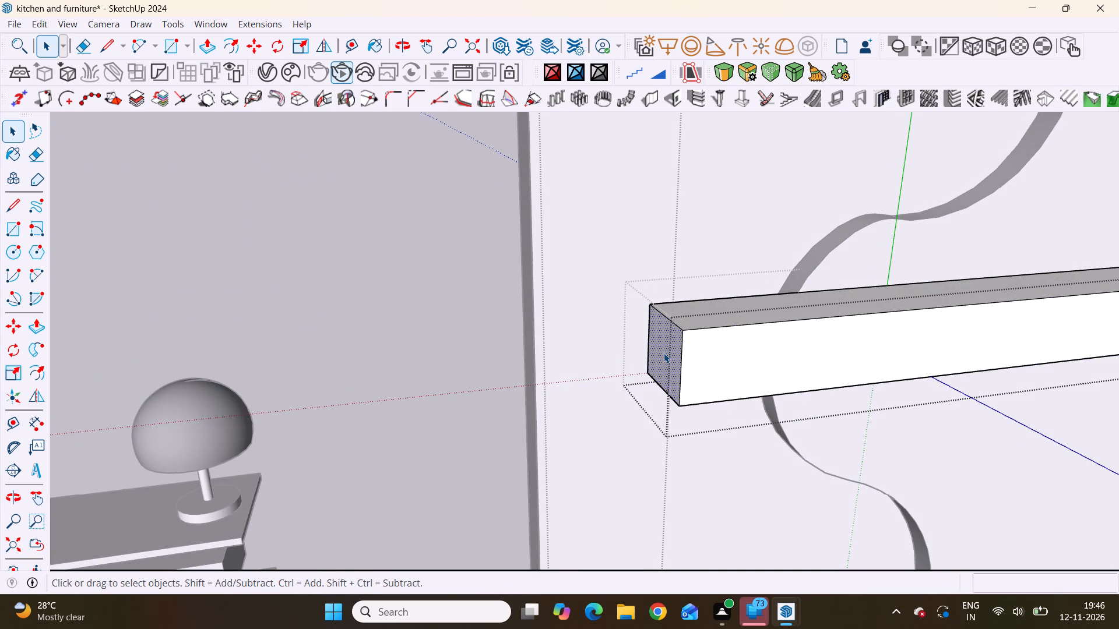
pyautogui.click(664, 353)
pyautogui.press('p')
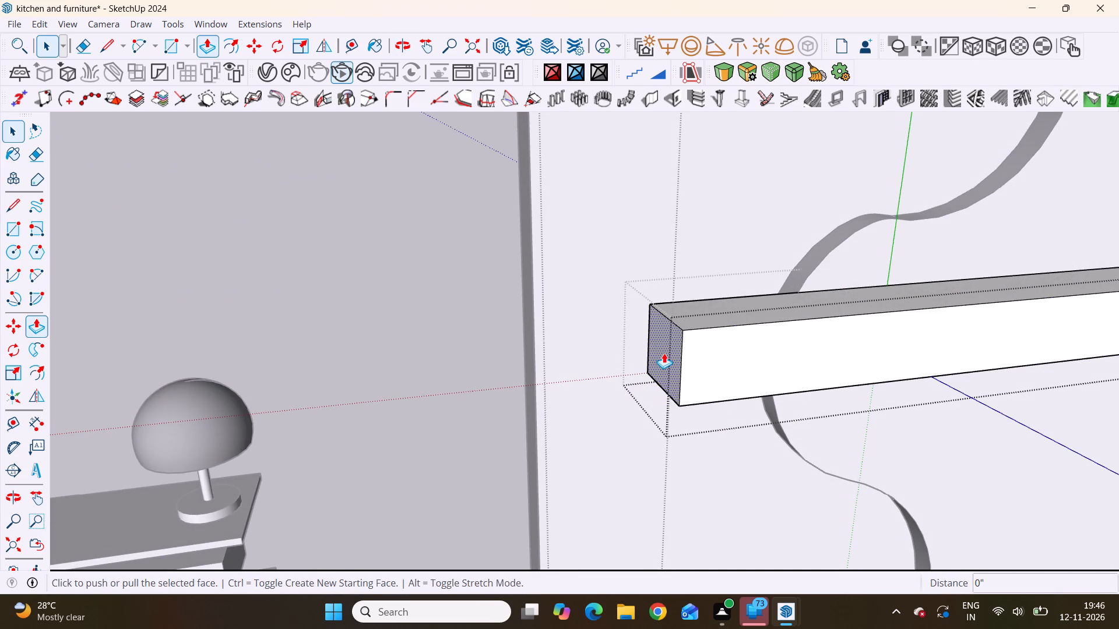
pyautogui.click(664, 352)
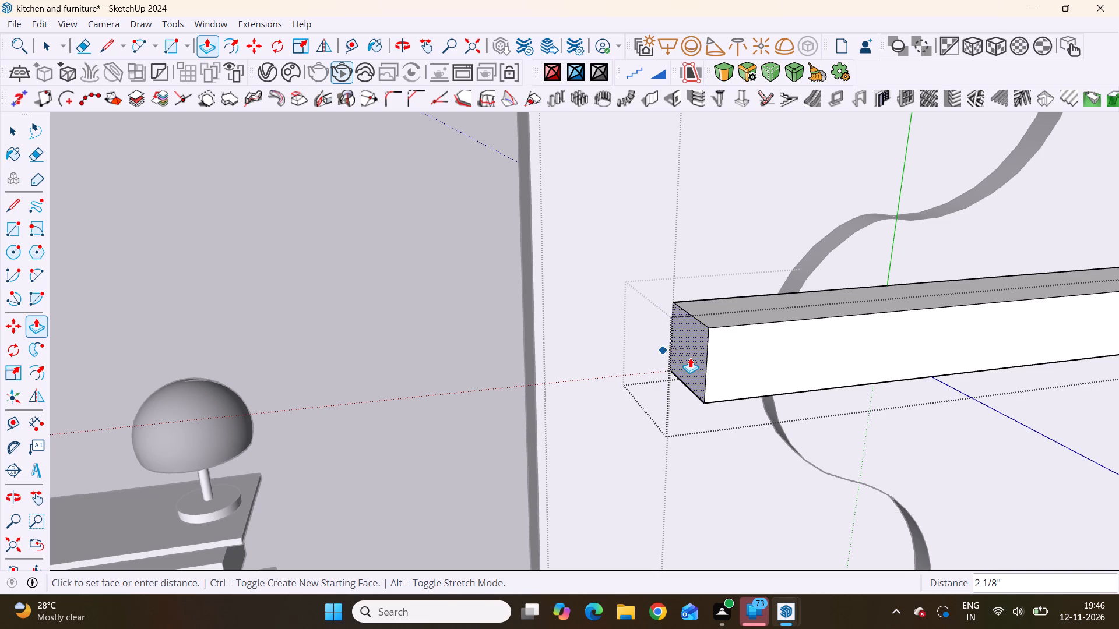
pyautogui.click(691, 358)
pyautogui.press('space')
pyautogui.scroll(-7, 508, 335)
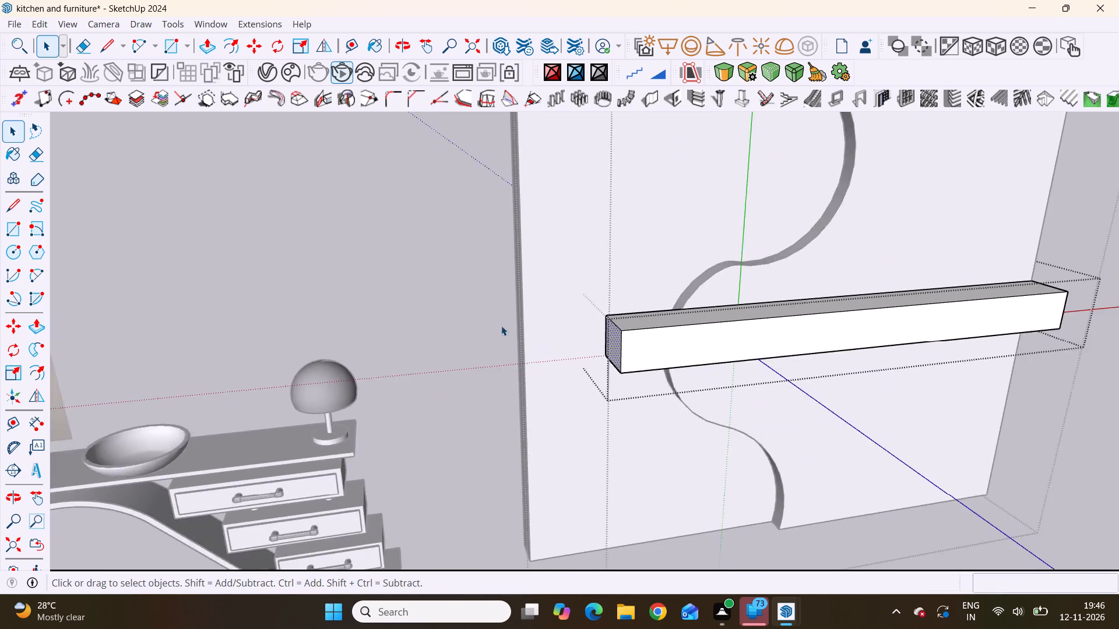
pyautogui.scroll(-9, 501, 326)
pyautogui.press('space')
pyautogui.click(896, 267)
# Close the group holding the front layer and shelf, and view the whole panel beside the reference images.
pyautogui.moveTo(829, 302); pyautogui.dragTo(687, 306, button='middle')
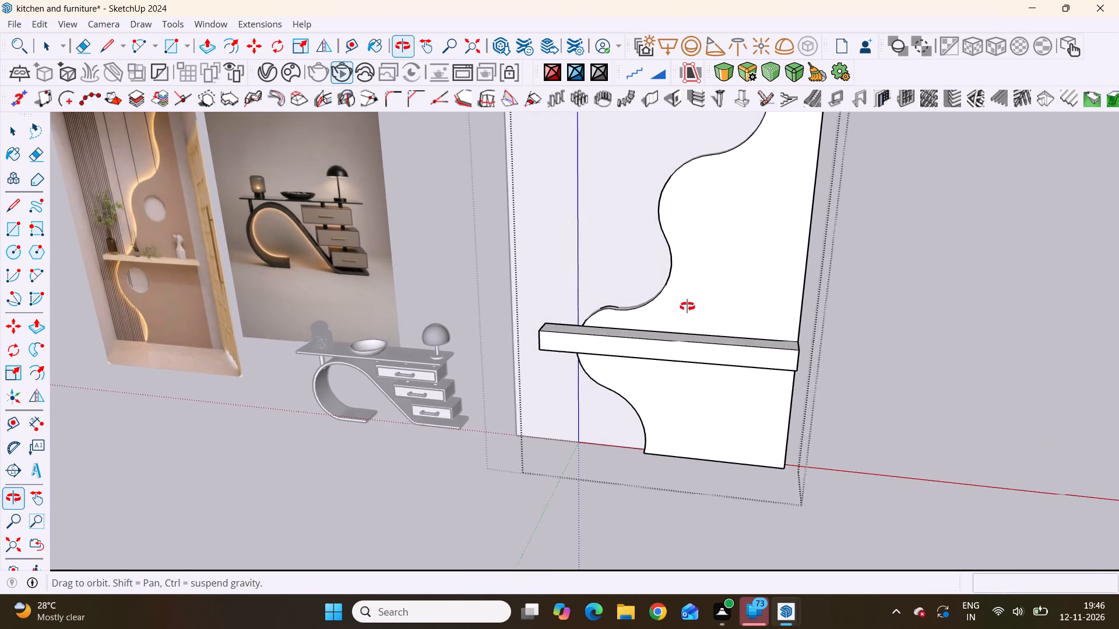
pyautogui.moveTo(687, 306); pyautogui.dragTo(695, 305, button='middle')
pyautogui.scroll(-9, 673, 334)
pyautogui.click(840, 263)
pyautogui.scroll(3, 685, 355)
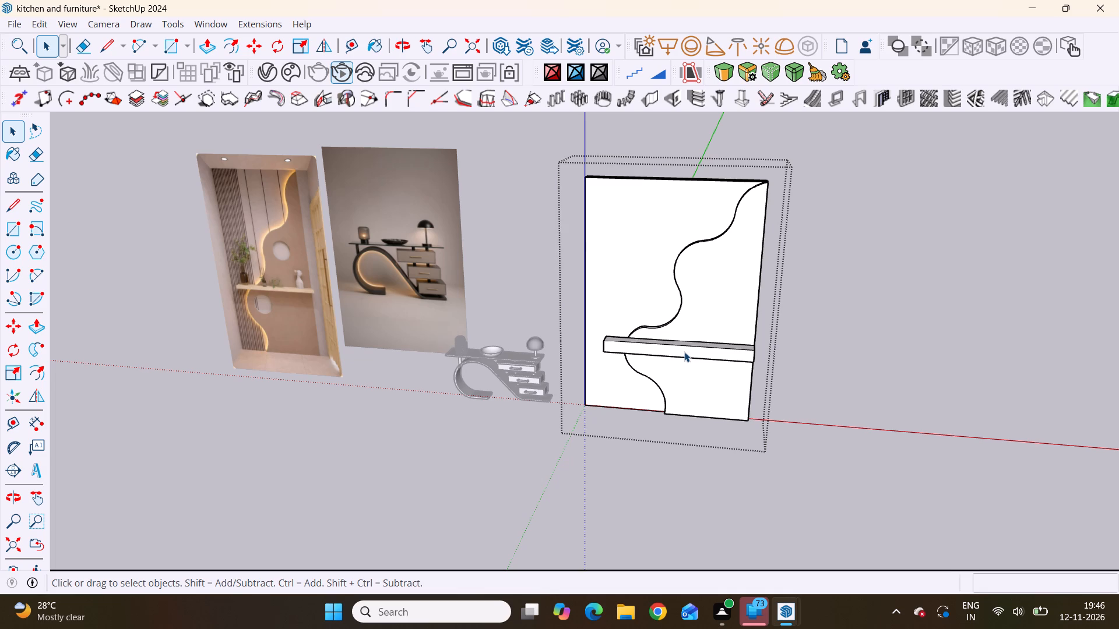
# Open the shelf's group inside the wavy panel, Push/Pull its underside upward about 4 3/8" to thin the shelf, and close the group.
pyautogui.moveTo(726, 317); pyautogui.dragTo(763, 464, button='middle')
pyautogui.scroll(5, 741, 429)
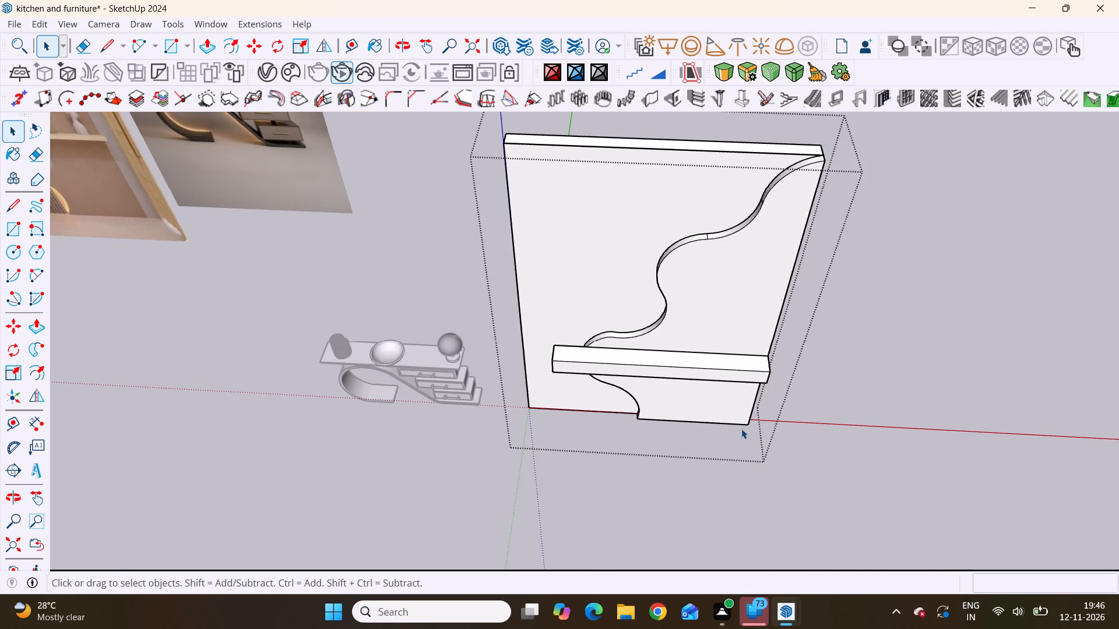
pyautogui.scroll(3, 741, 429)
pyautogui.moveTo(672, 409); pyautogui.dragTo(703, 189, button='middle')
pyautogui.scroll(1, 629, 216)
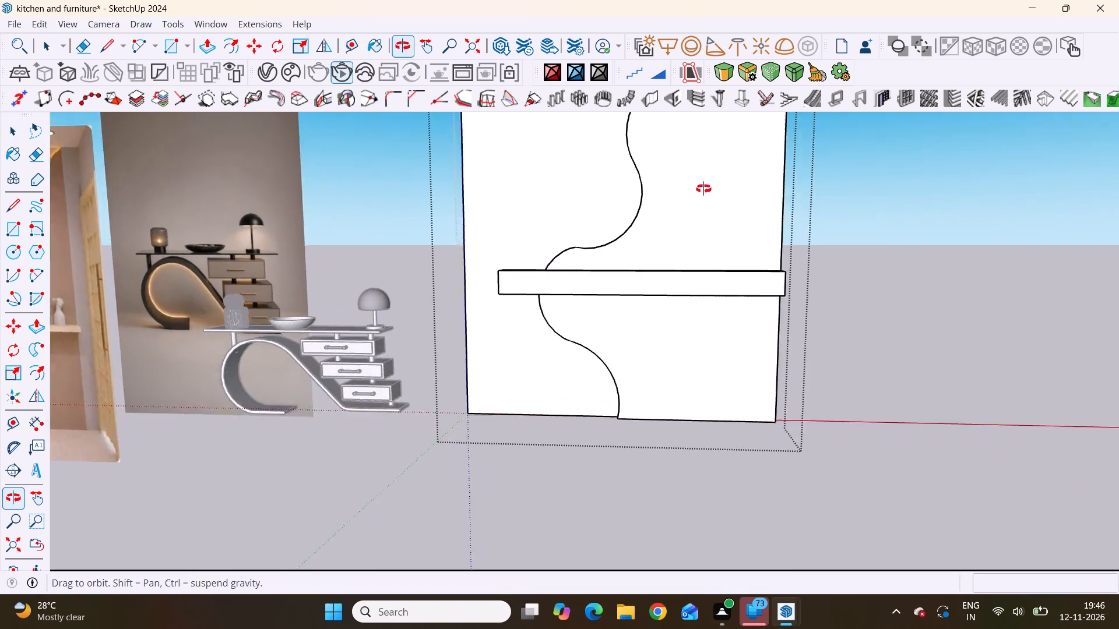
pyautogui.moveTo(703, 189); pyautogui.dragTo(720, 181, button='middle')
pyautogui.moveTo(748, 332); pyautogui.dragTo(690, 168, button='middle')
pyautogui.scroll(1, 688, 169)
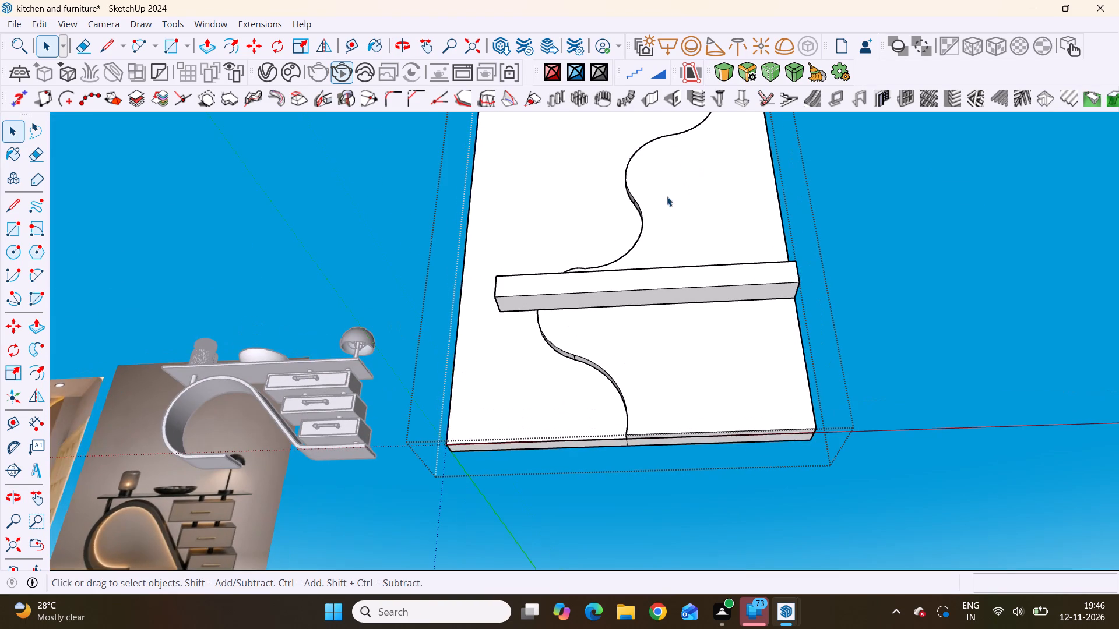
pyautogui.click(670, 302)
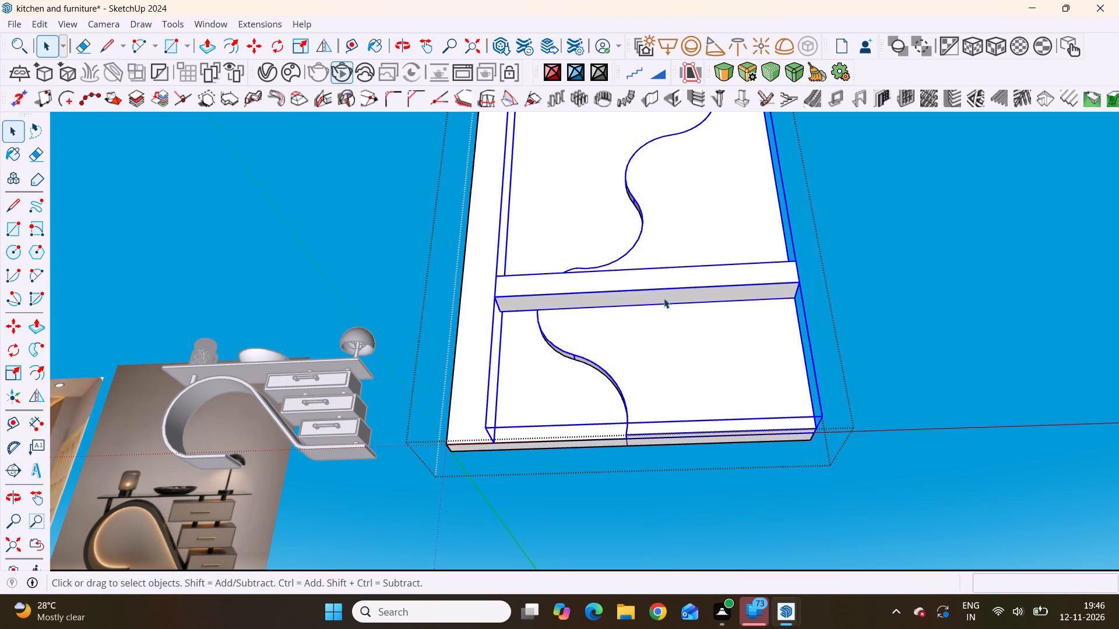
pyautogui.tripleClick(664, 296)
pyautogui.click(664, 293)
pyautogui.click(668, 301)
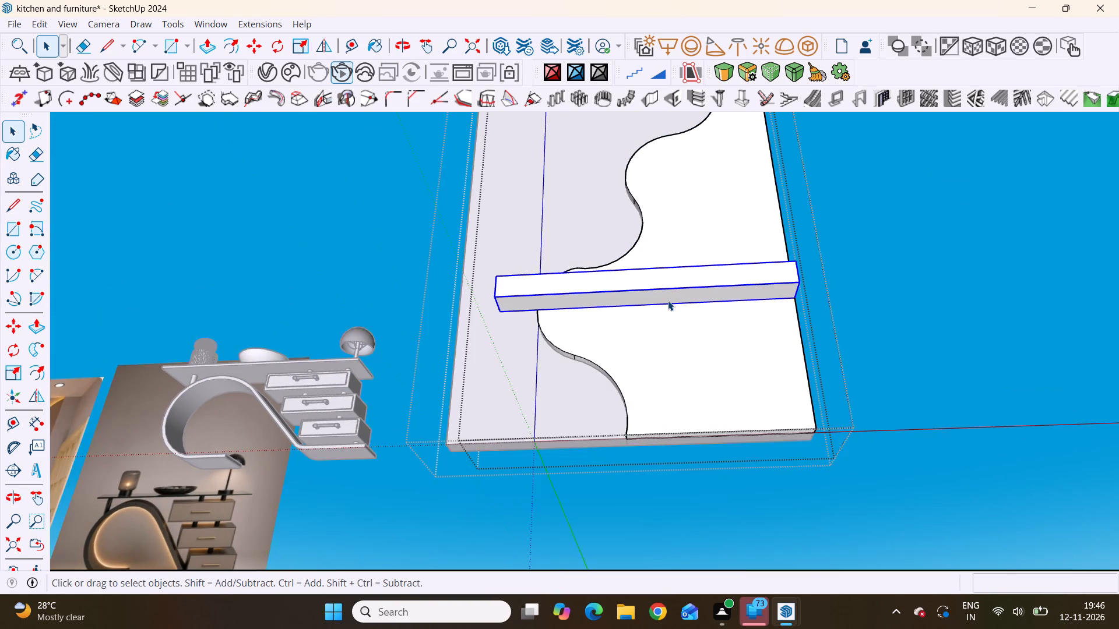
pyautogui.click(671, 298)
pyautogui.doubleClick(672, 299)
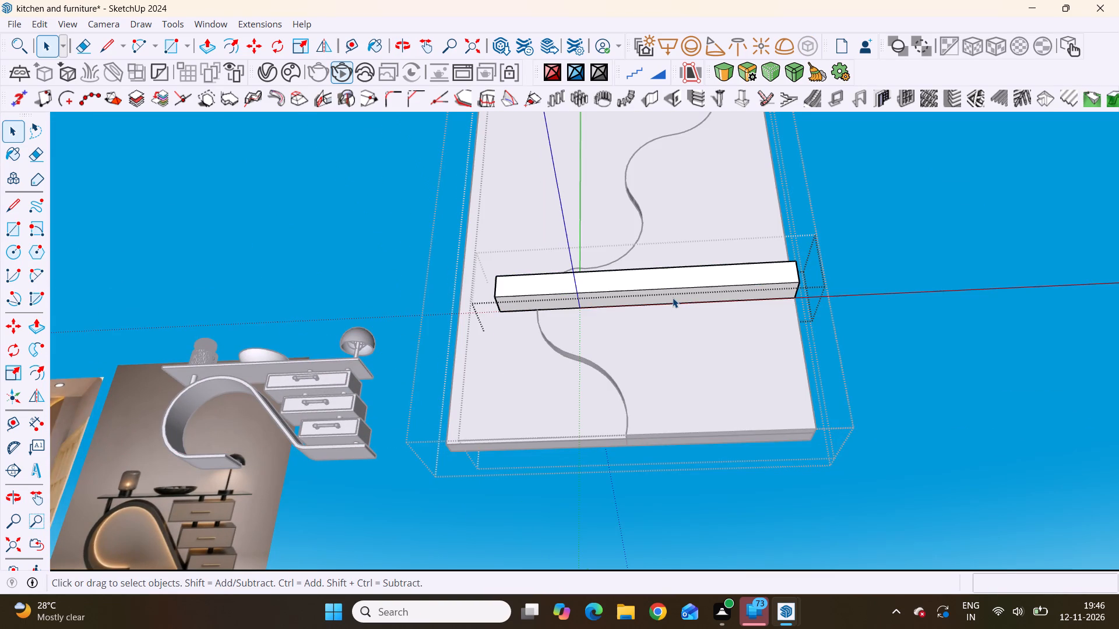
pyautogui.click(673, 298)
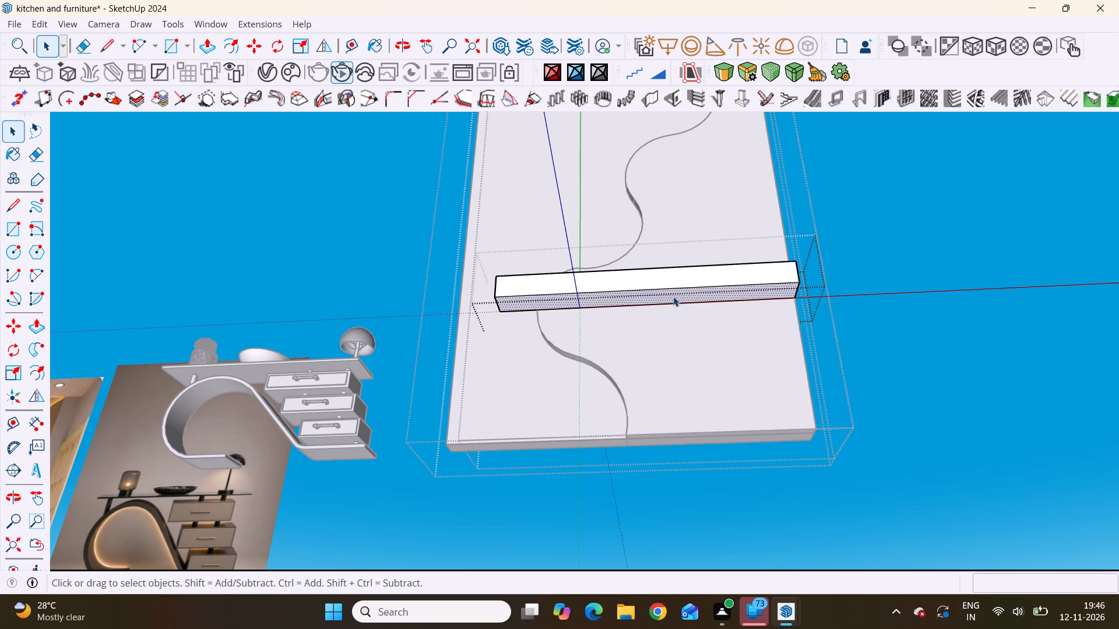
pyautogui.press('p')
pyautogui.click(673, 296)
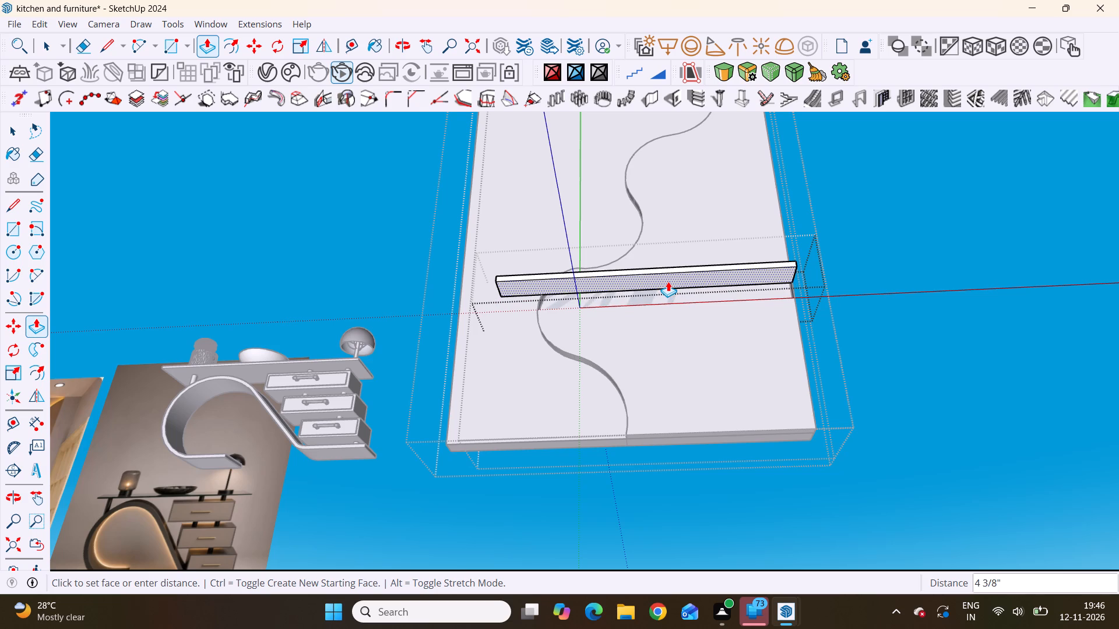
pyautogui.click(668, 281)
pyautogui.scroll(-5, 854, 260)
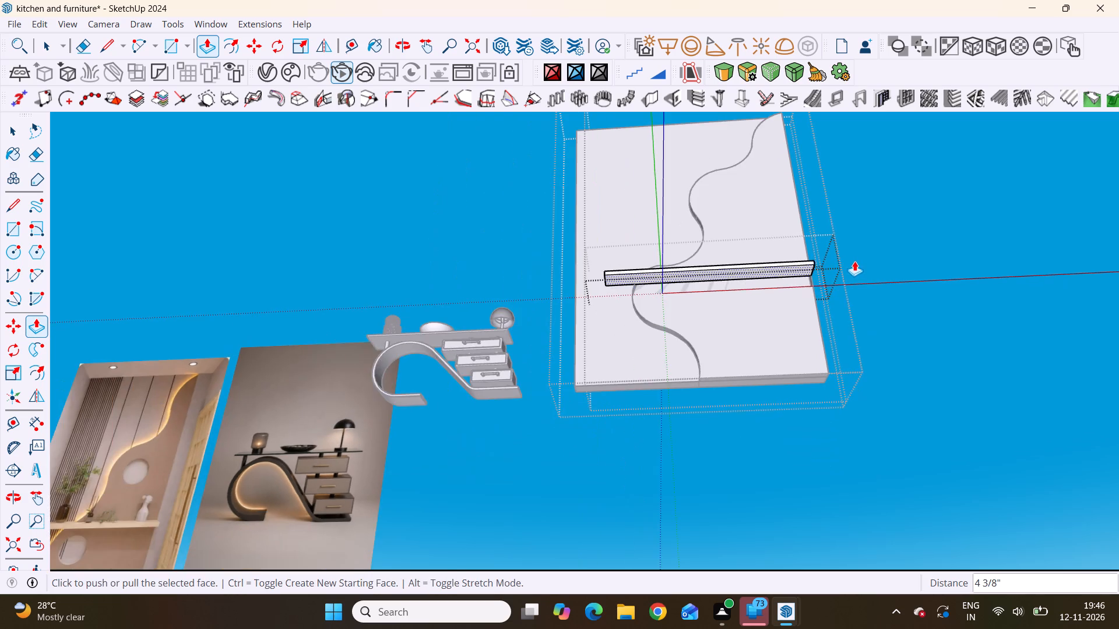
pyautogui.moveTo(859, 257); pyautogui.dragTo(843, 354, button='middle')
pyautogui.press('space')
pyautogui.click(843, 268)
# Examine the thinned shelf on the wavy panel from above and from the front, beside the reference image.
pyautogui.moveTo(708, 319); pyautogui.dragTo(709, 330, button='middle')
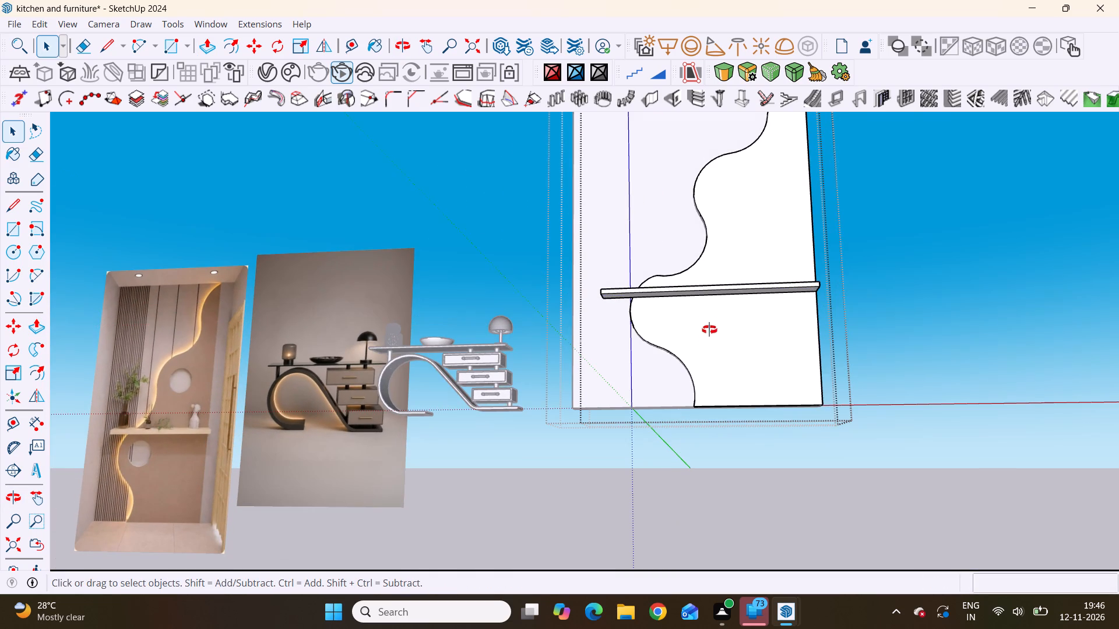
pyautogui.moveTo(709, 330); pyautogui.dragTo(708, 497, button='middle')
pyautogui.scroll(6, 729, 359)
pyautogui.moveTo(729, 359); pyautogui.dragTo(759, 451, button='middle')
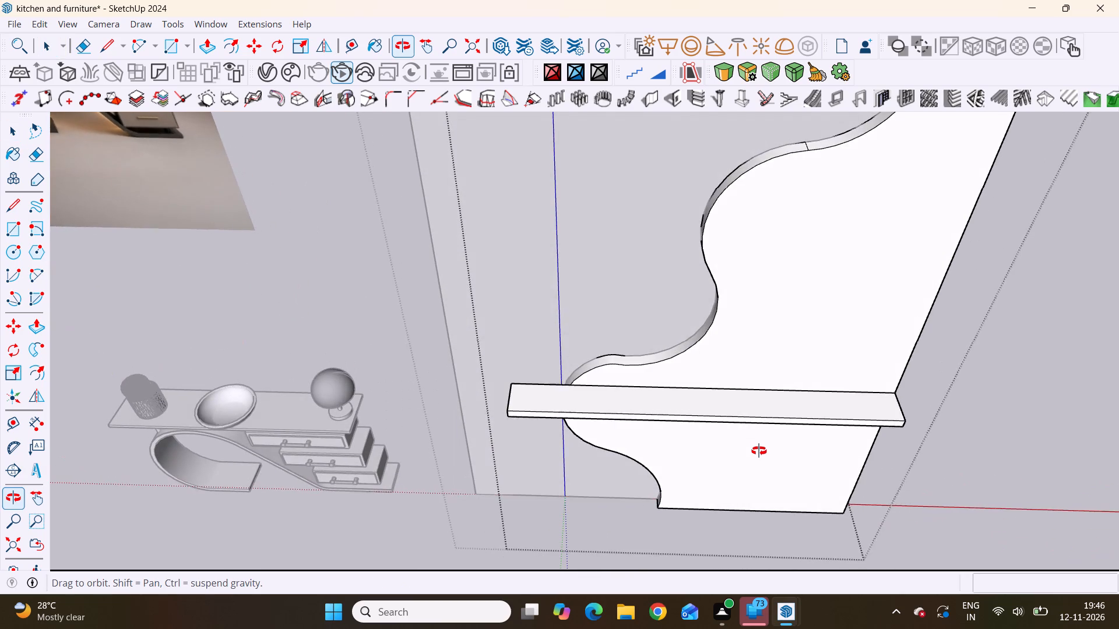
pyautogui.moveTo(759, 451); pyautogui.dragTo(763, 367, button='middle')
pyautogui.scroll(2, 772, 443)
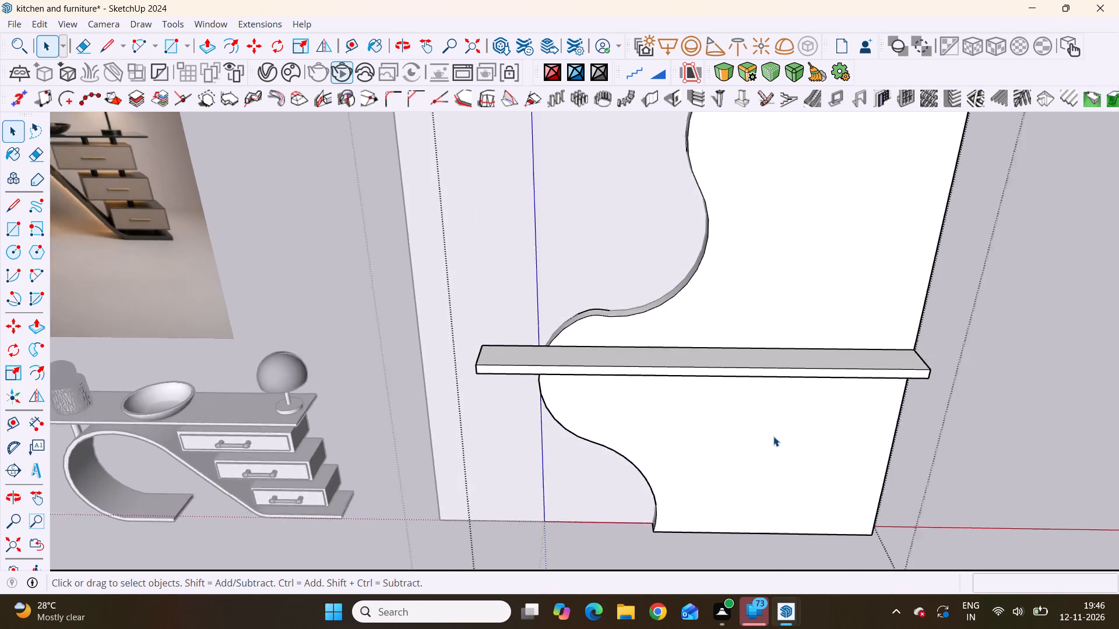
pyautogui.scroll(1, 773, 436)
pyautogui.moveTo(759, 389); pyautogui.dragTo(749, 338, button='middle')
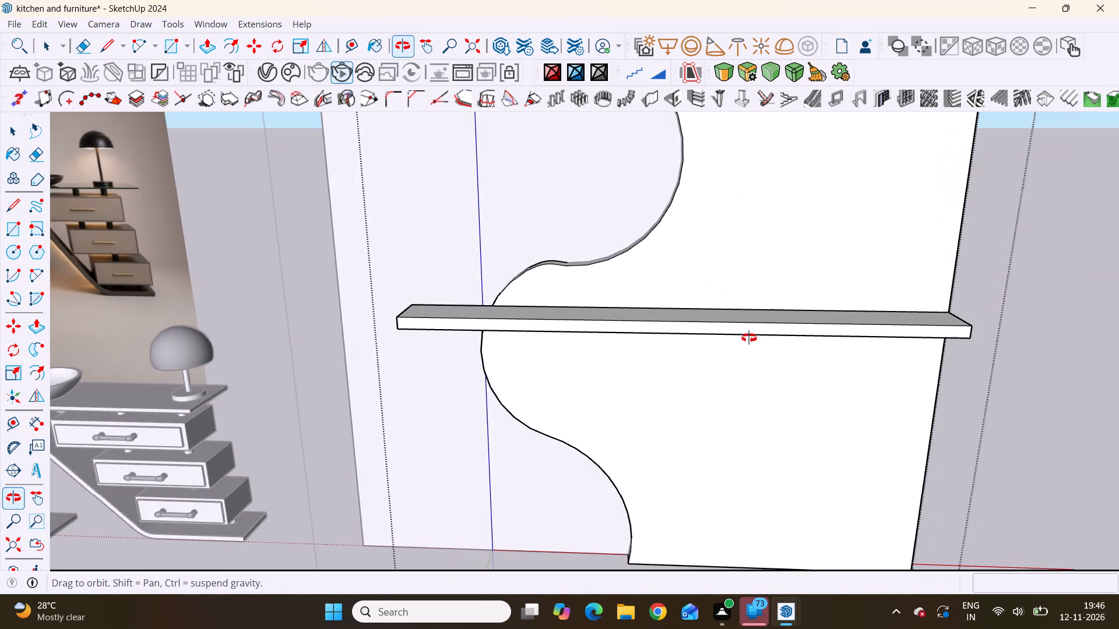
pyautogui.moveTo(749, 338); pyautogui.dragTo(743, 341, button='middle')
pyautogui.scroll(-10, 743, 341)
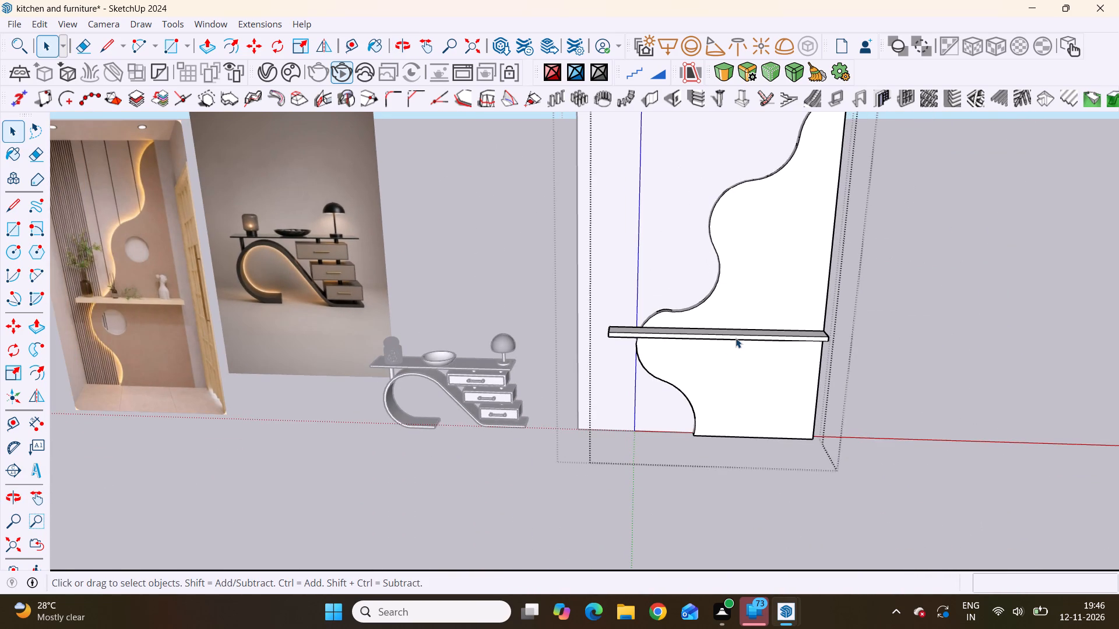
# Move the shelf straight up along the front layer's outer vertical edge by about 8 1/16".
pyautogui.click(754, 335)
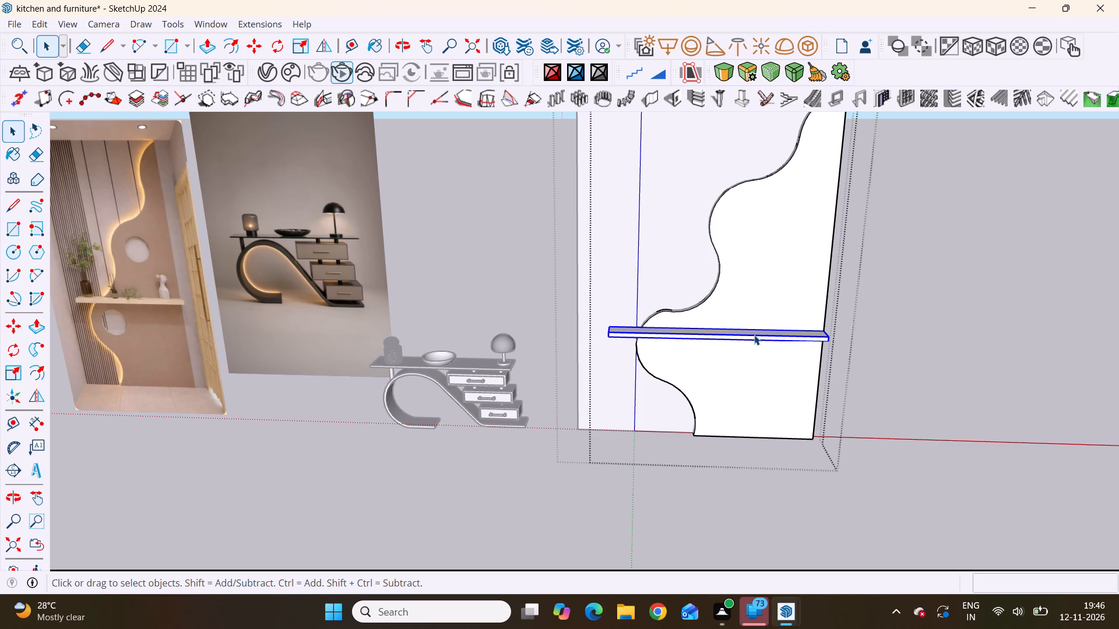
pyautogui.press('m')
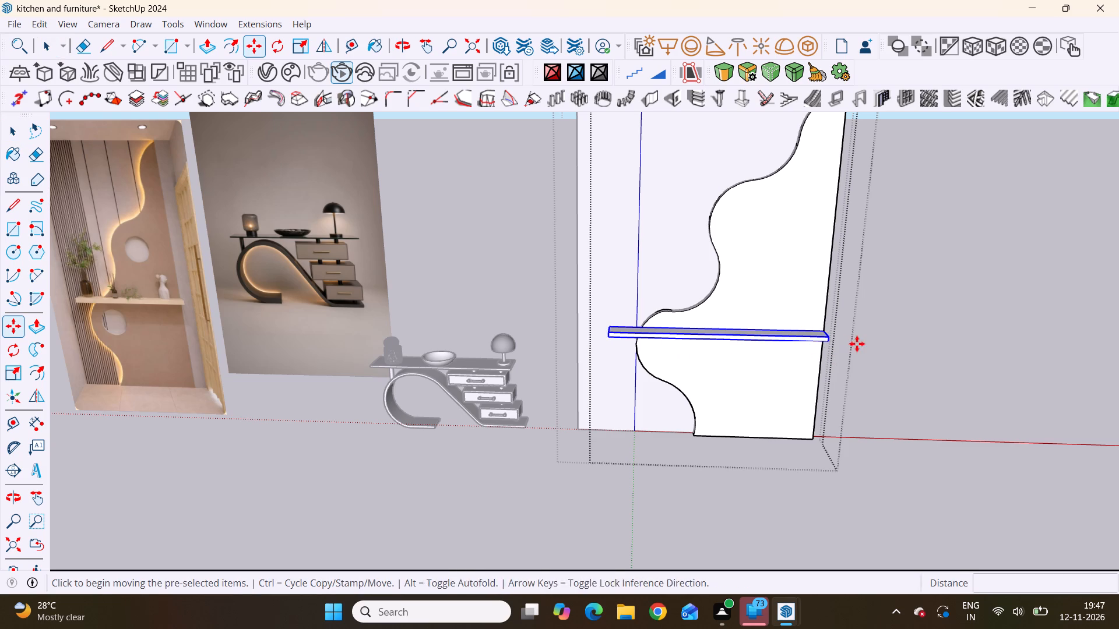
pyautogui.moveTo(857, 344); pyautogui.dragTo(586, 409, button='middle')
pyautogui.scroll(11, 649, 472)
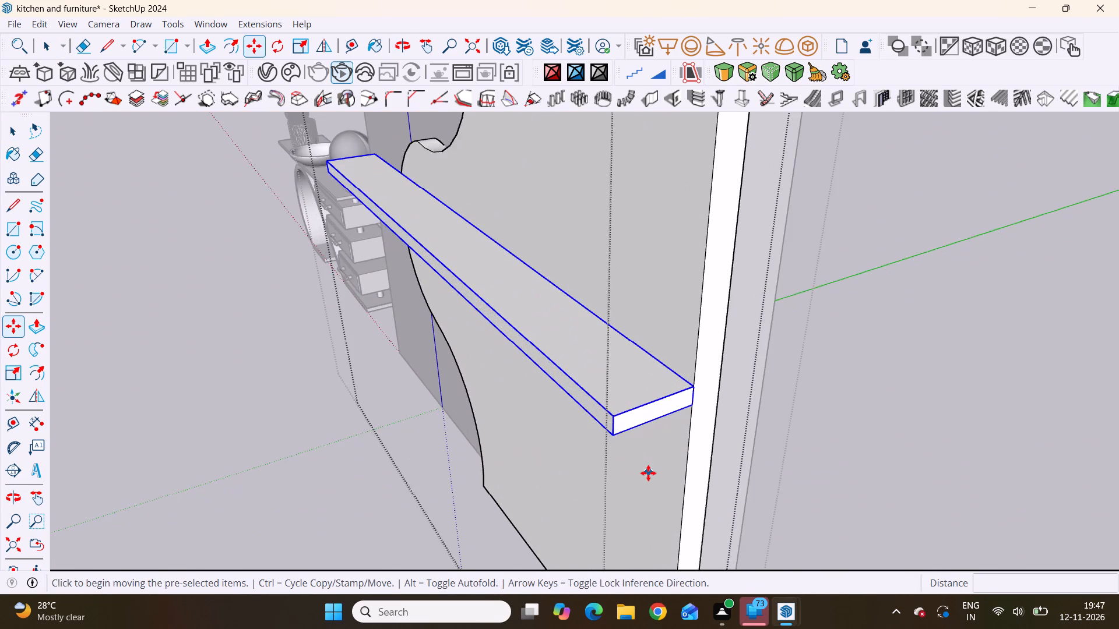
pyautogui.scroll(2, 648, 473)
pyautogui.click(696, 395)
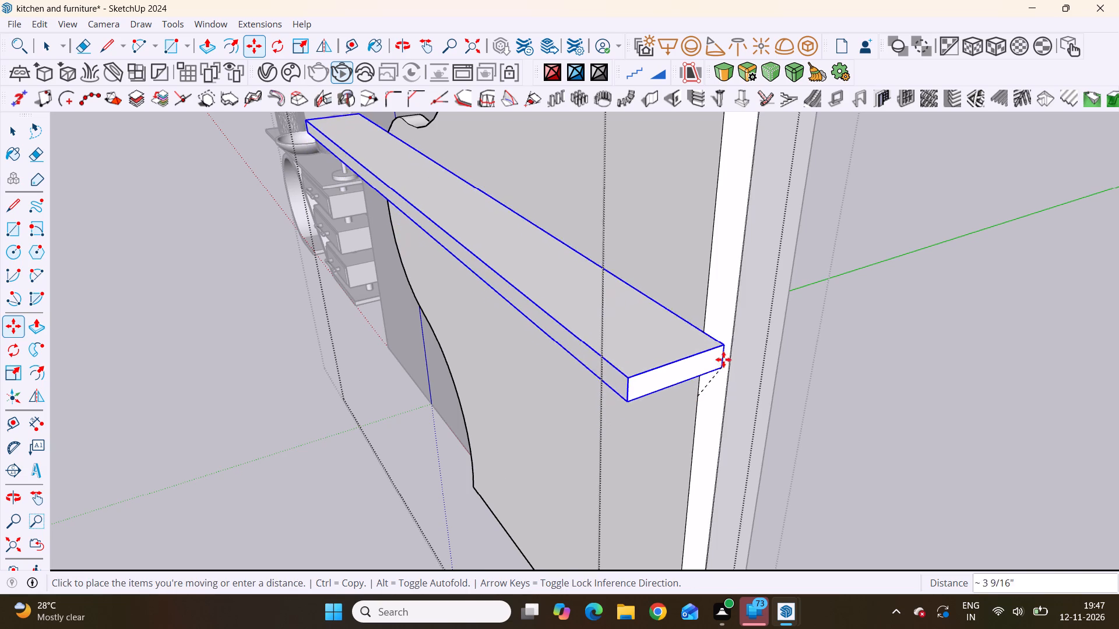
pyautogui.scroll(-6, 707, 312)
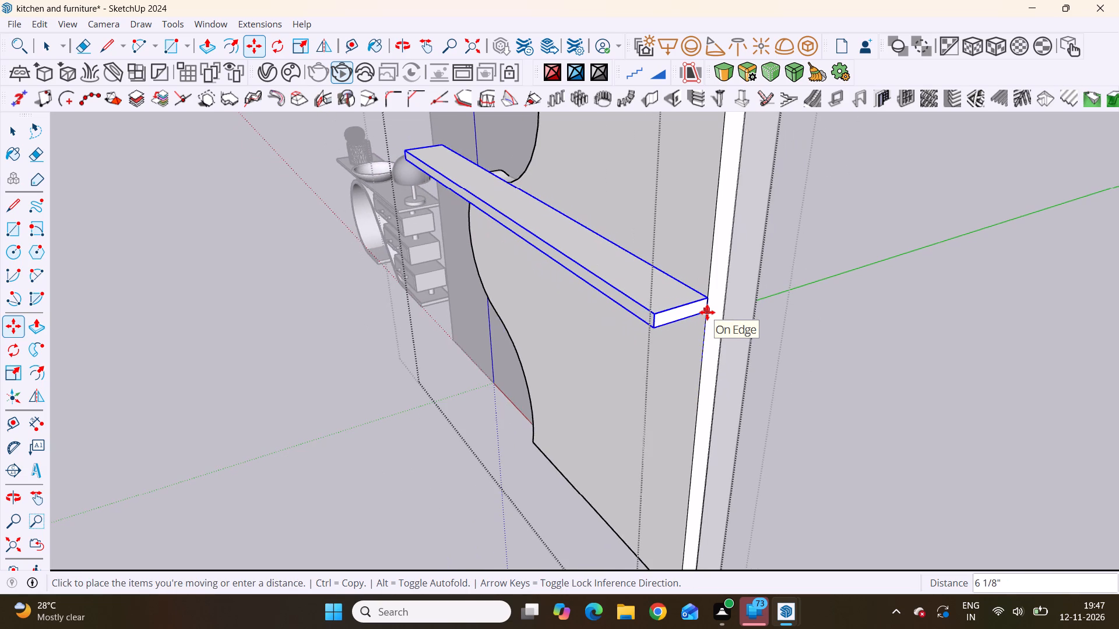
pyautogui.scroll(-5, 707, 312)
pyautogui.scroll(-16, 708, 312)
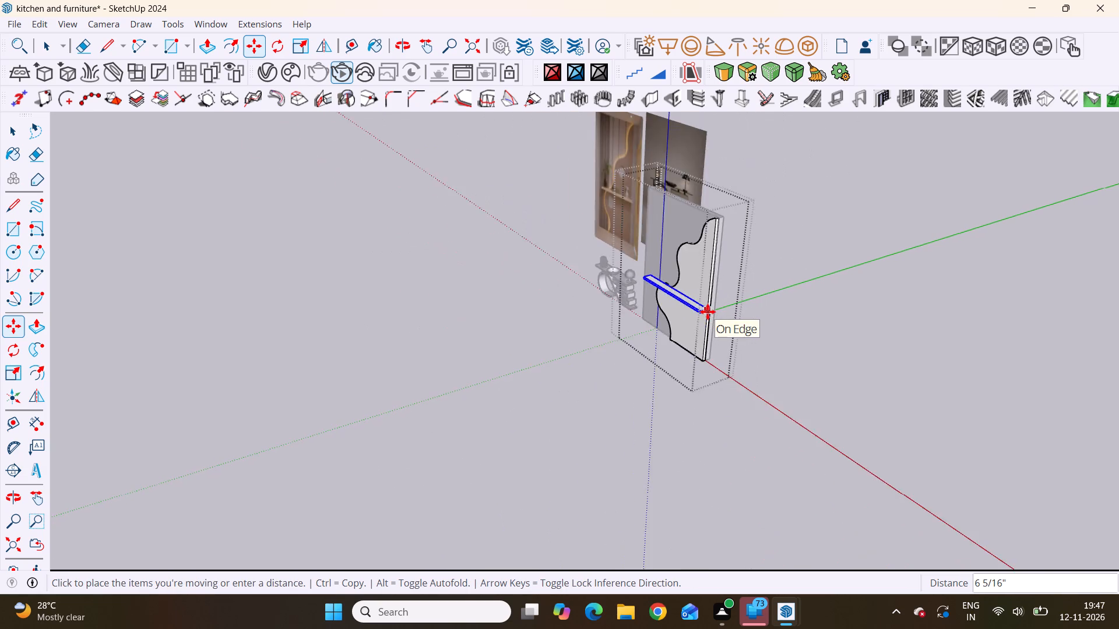
pyautogui.scroll(-4, 708, 312)
pyautogui.scroll(8, 708, 312)
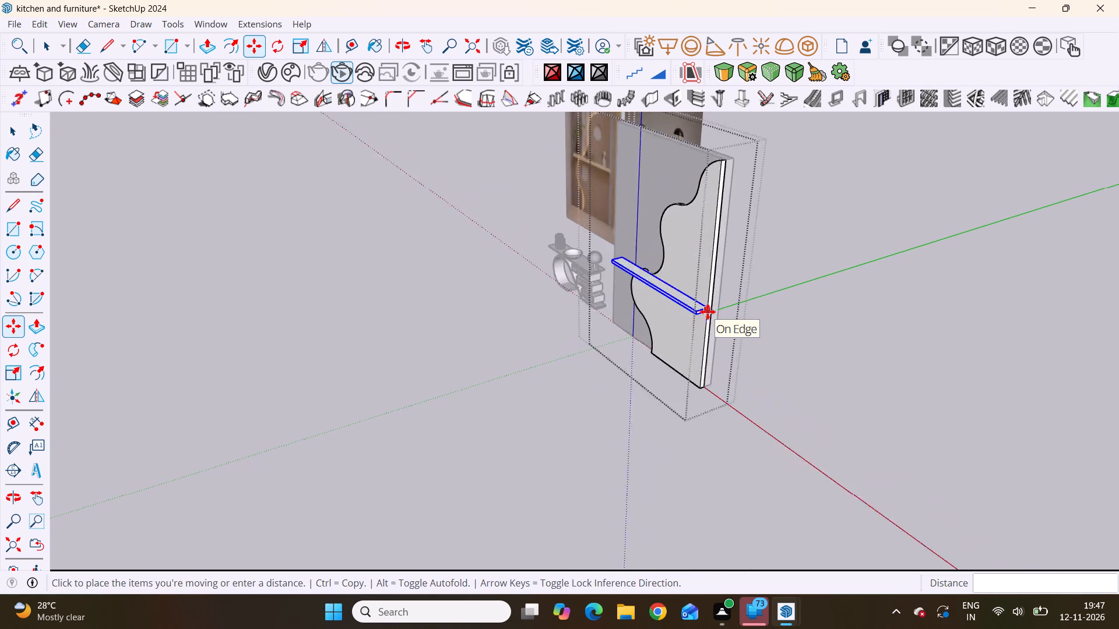
pyautogui.scroll(6, 708, 312)
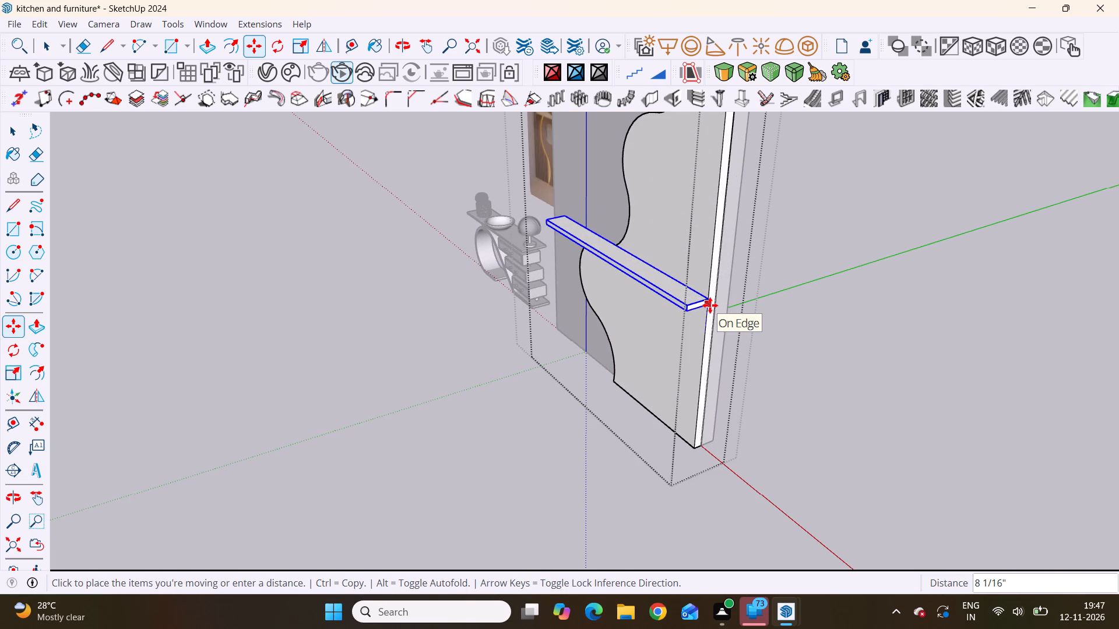
pyautogui.click(710, 304)
# Compare the raised shelf's height on the panel with the shelf in the wavy wall panel reference image.
pyautogui.scroll(-9, 755, 344)
pyautogui.moveTo(569, 370); pyautogui.dragTo(798, 323, button='middle')
pyautogui.scroll(-10, 798, 323)
pyautogui.moveTo(540, 279); pyautogui.dragTo(572, 250, button='middle')
pyautogui.scroll(2, 546, 308)
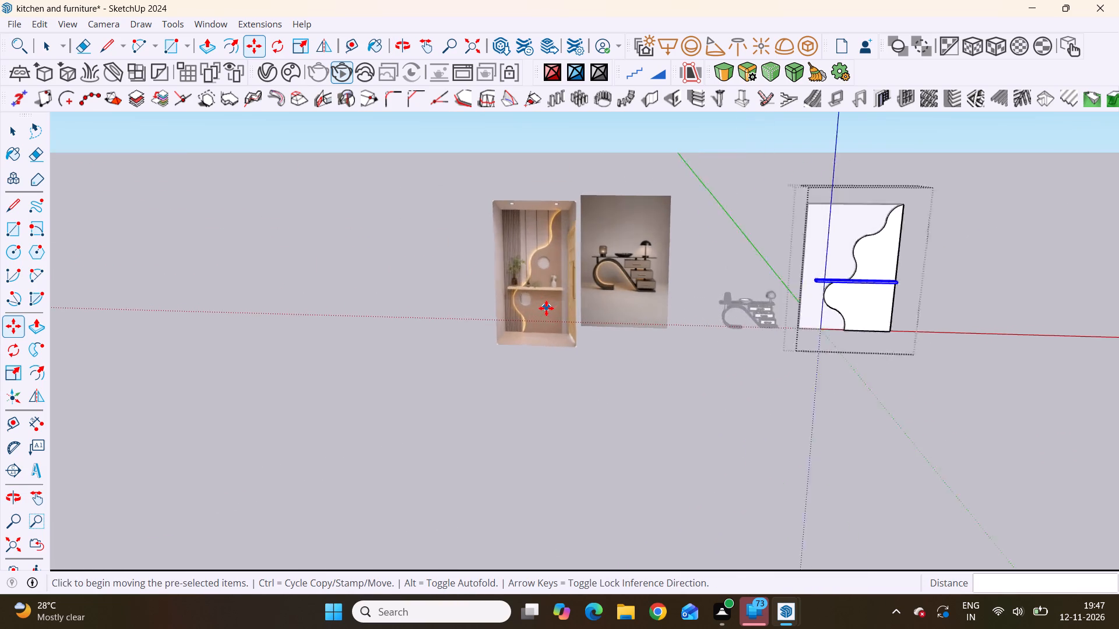
pyautogui.scroll(7, 546, 308)
pyautogui.scroll(-8, 442, 315)
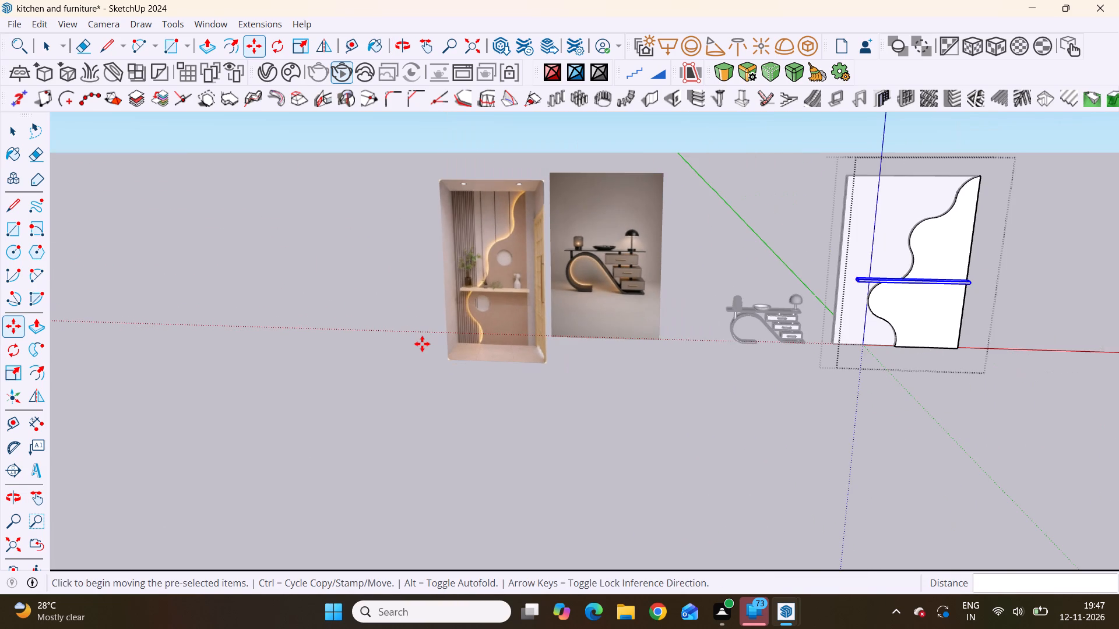
pyautogui.scroll(-4, 422, 344)
pyautogui.moveTo(836, 284); pyautogui.dragTo(732, 387, button='middle')
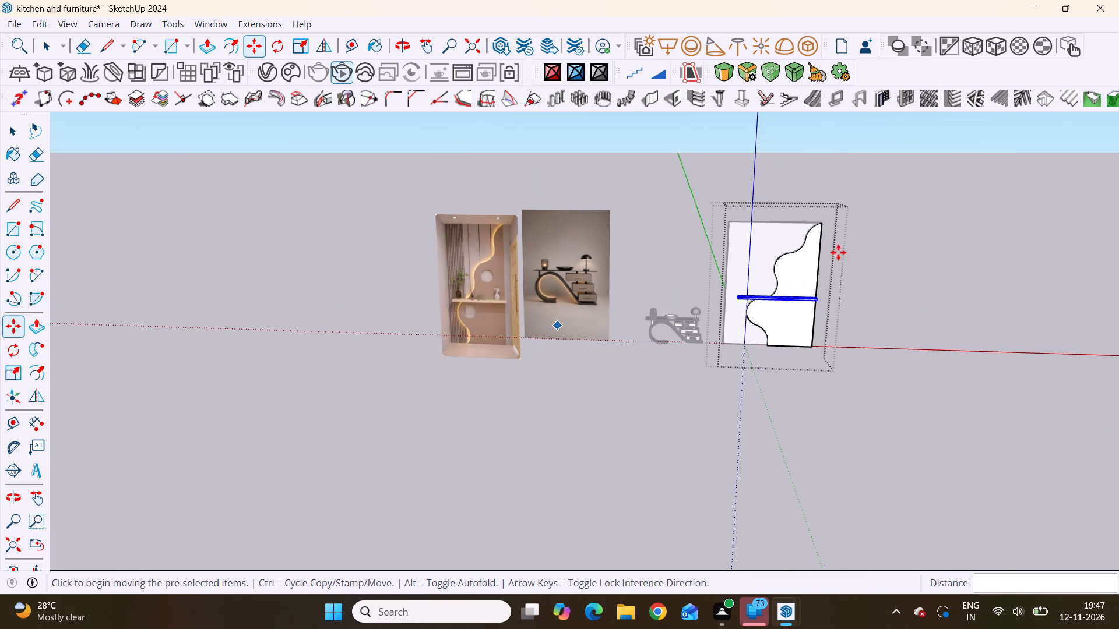
pyautogui.moveTo(840, 249); pyautogui.dragTo(731, 386, button='middle')
pyautogui.scroll(10, 917, 218)
pyautogui.scroll(-5, 833, 315)
pyautogui.scroll(1, 933, 382)
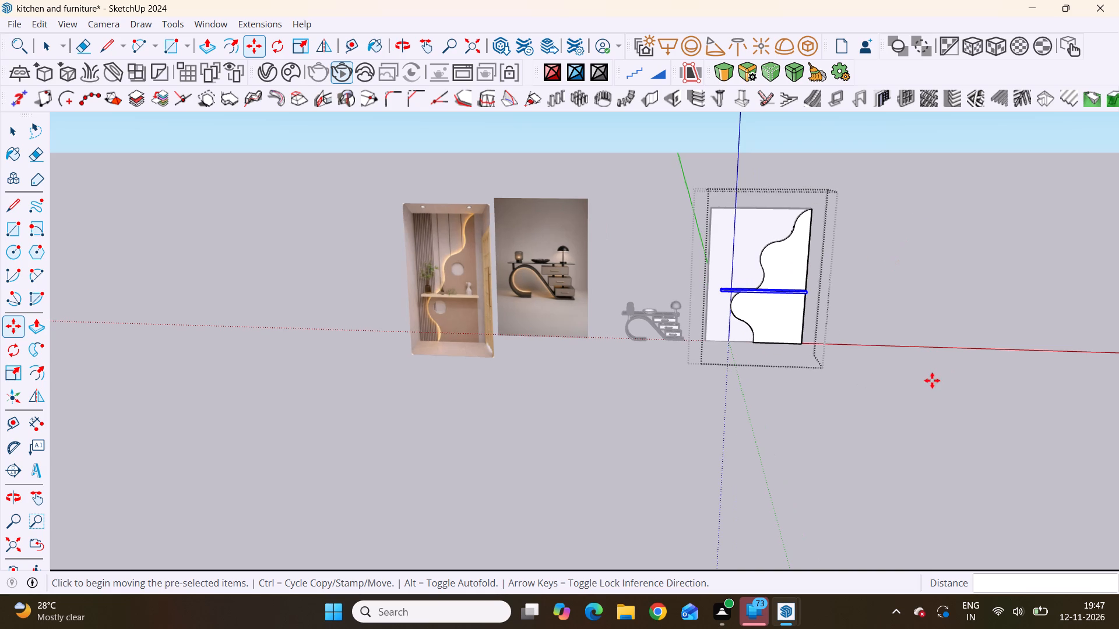
pyautogui.scroll(-7, 683, 337)
# Move the shelf down along the front layer's outer vertical edge by about 3 1/4".
pyautogui.moveTo(776, 329); pyautogui.dragTo(596, 464, button='middle')
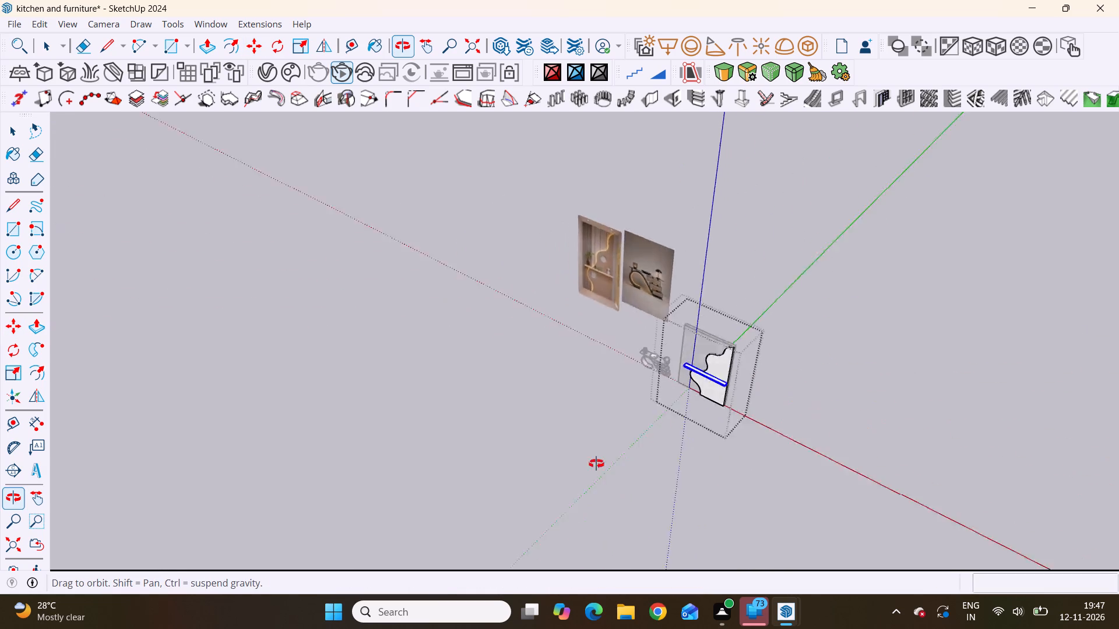
pyautogui.moveTo(596, 464); pyautogui.dragTo(501, 467, button='middle')
pyautogui.scroll(20, 611, 458)
pyautogui.scroll(1, 611, 458)
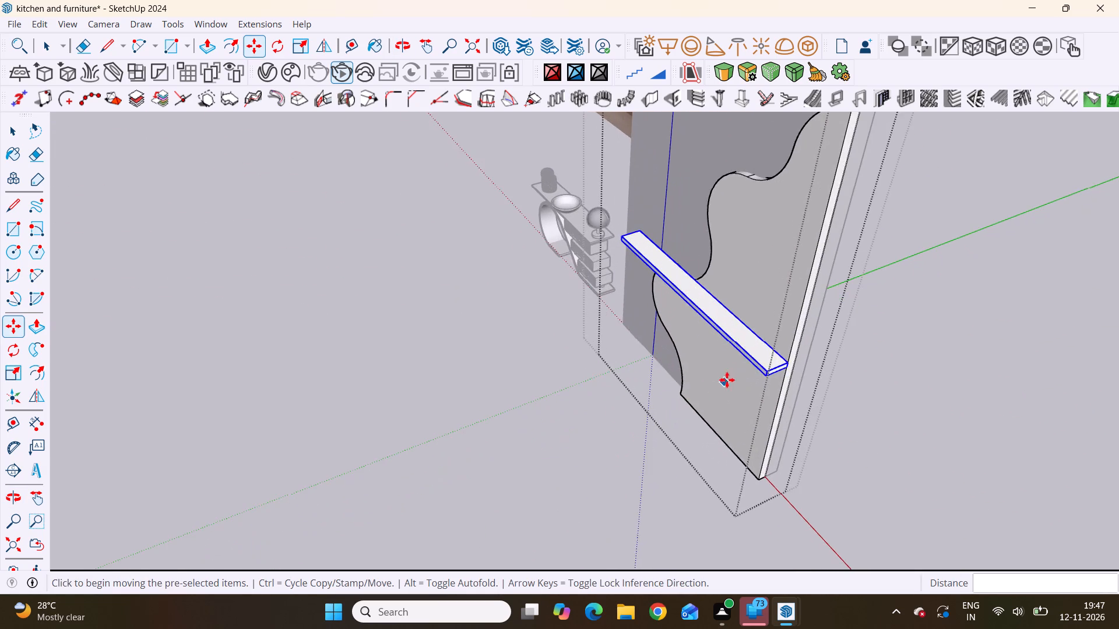
pyautogui.scroll(6, 827, 404)
pyautogui.moveTo(797, 393); pyautogui.dragTo(737, 347, button='middle')
pyautogui.scroll(5, 657, 247)
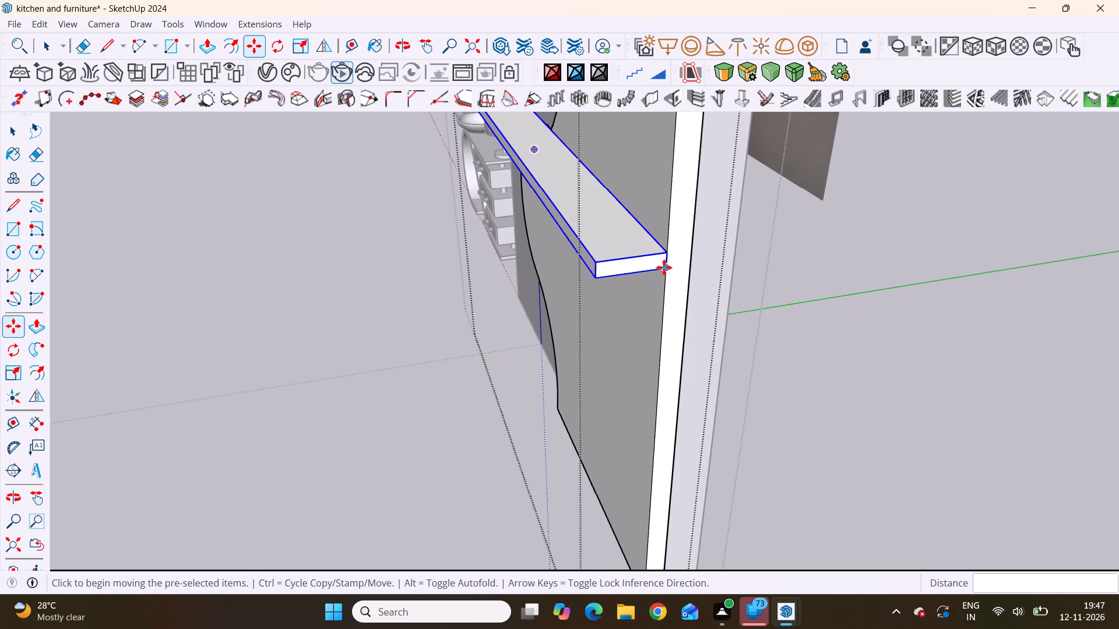
pyautogui.click(664, 267)
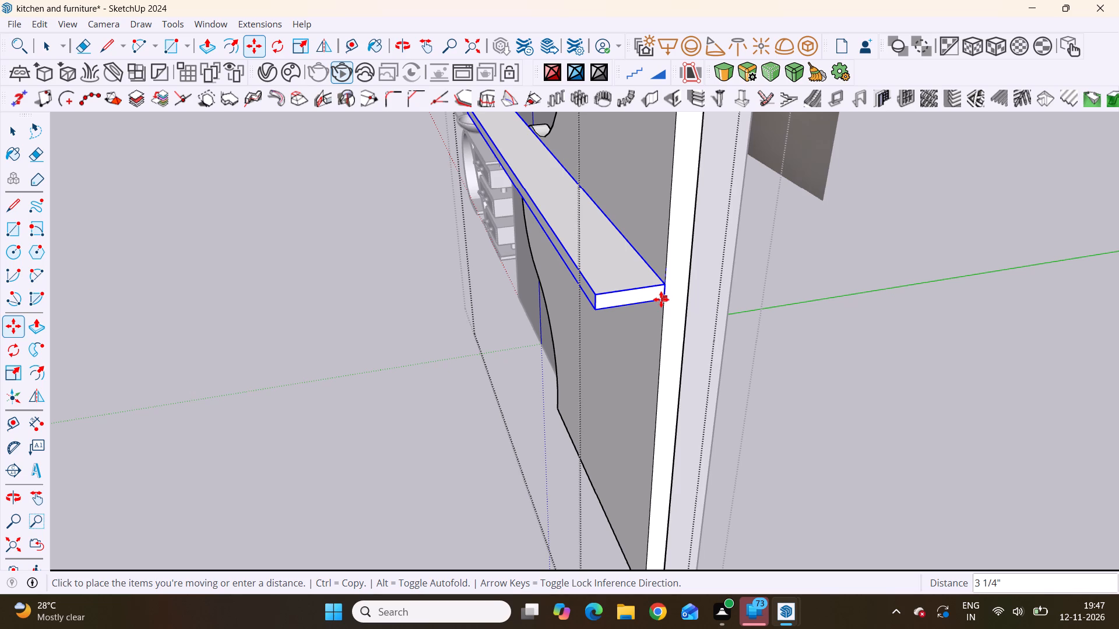
pyautogui.click(661, 299)
# Compare the lowered shelf's position against the wavy edge with the wall panel reference image.
pyautogui.scroll(-17, 659, 299)
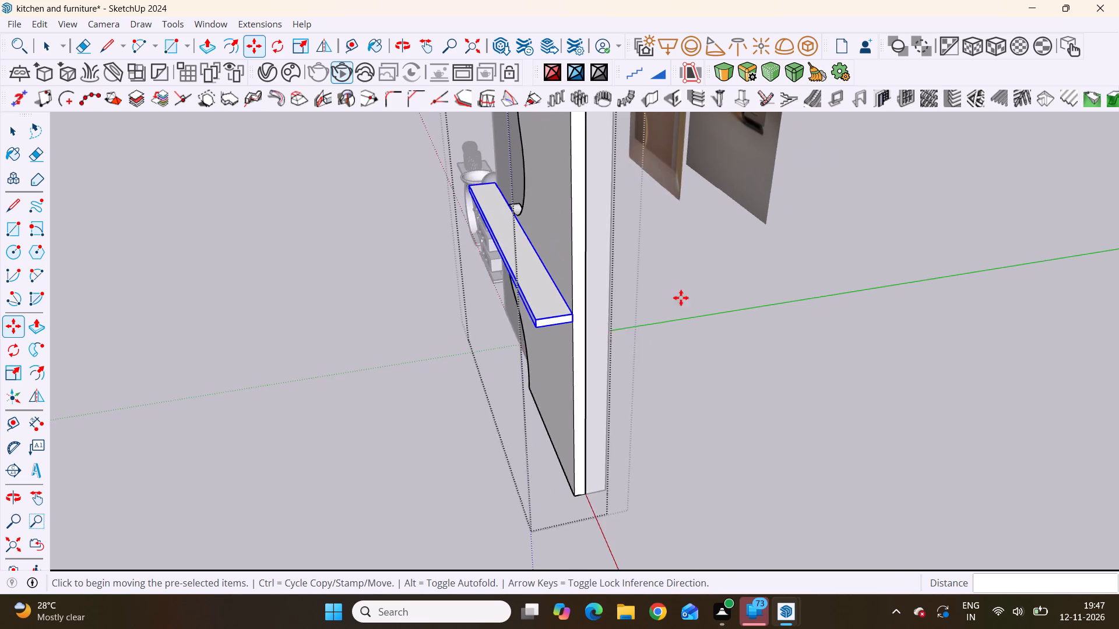
pyautogui.scroll(-9, 663, 283)
pyautogui.moveTo(487, 326); pyautogui.dragTo(760, 257, button='middle')
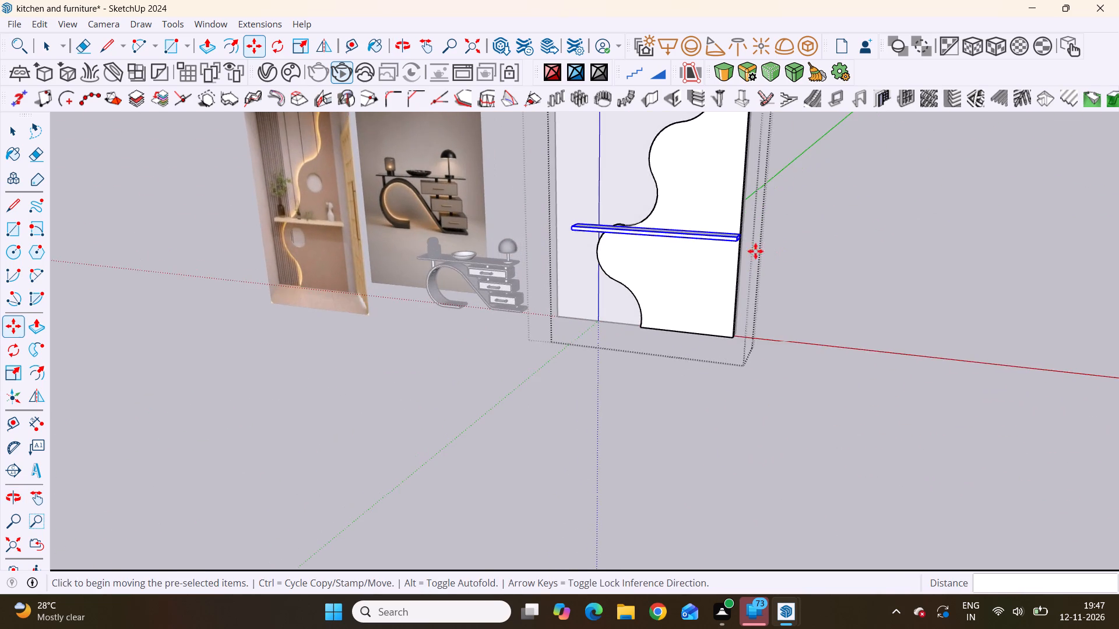
pyautogui.scroll(-4, 737, 257)
pyautogui.moveTo(654, 247); pyautogui.dragTo(706, 255, button='middle')
pyautogui.scroll(5, 706, 255)
pyautogui.moveTo(666, 190); pyautogui.dragTo(662, 248, button='middle')
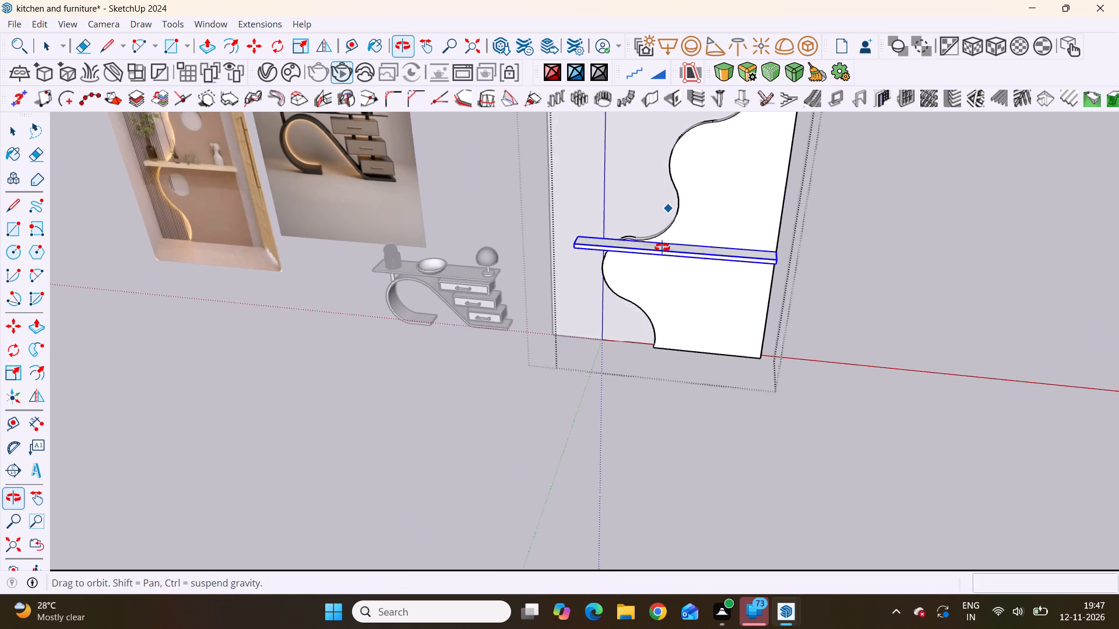
pyautogui.moveTo(662, 248); pyautogui.dragTo(662, 250, button='middle')
pyautogui.scroll(10, 656, 255)
pyautogui.scroll(-15, 655, 255)
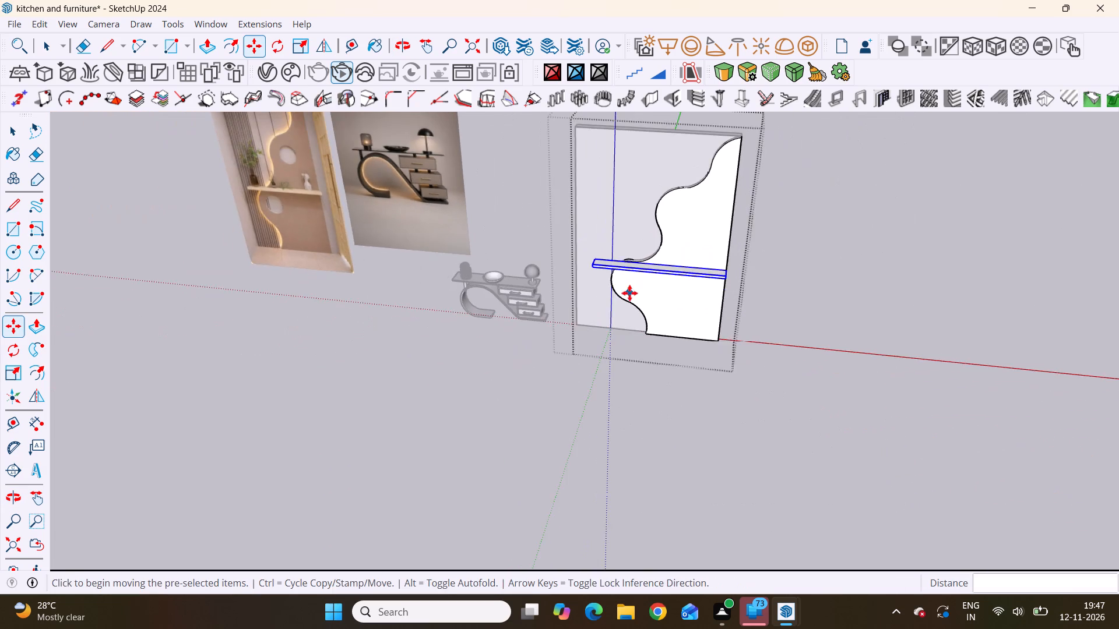
pyautogui.moveTo(629, 293); pyautogui.dragTo(657, 236, button='middle')
pyautogui.scroll(1, 657, 236)
pyautogui.scroll(-9, 657, 236)
pyautogui.scroll(4, 678, 197)
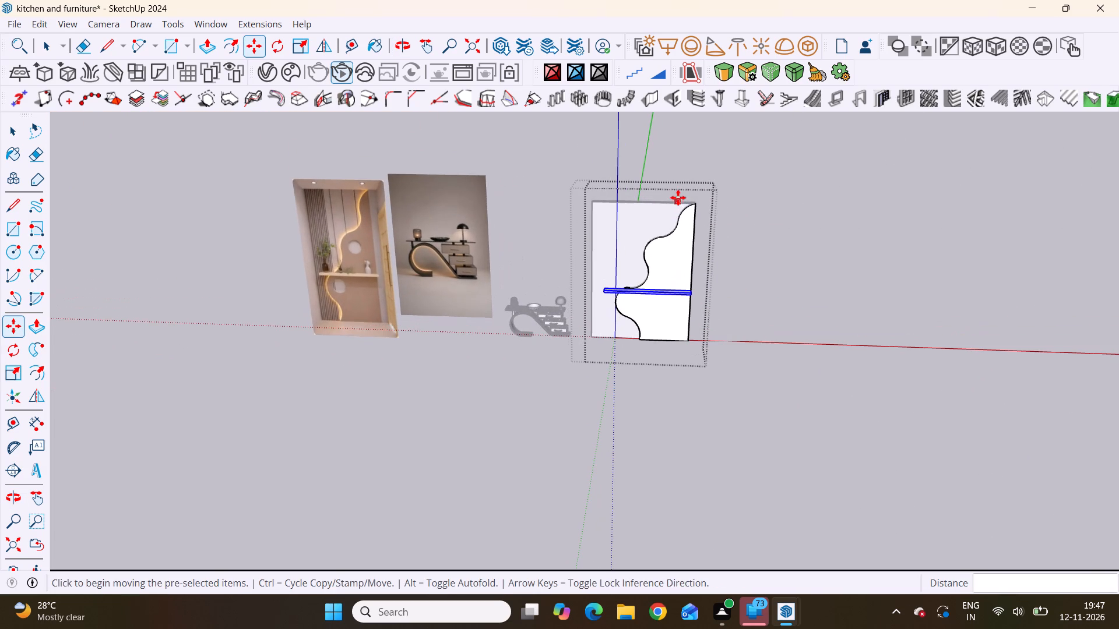
# Deselect the shelf and inspect its position against the panel's wavy edge from the front and from above.
pyautogui.press('space')
pyautogui.click(782, 163)
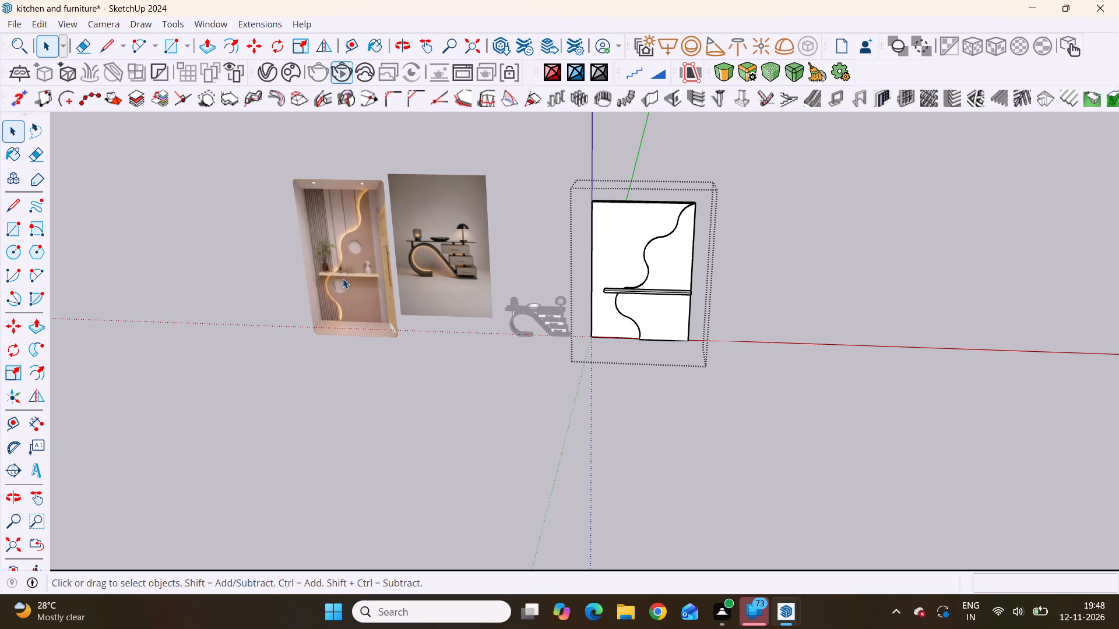
pyautogui.scroll(-3, 583, 251)
pyautogui.moveTo(599, 253); pyautogui.dragTo(661, 254, button='middle')
pyautogui.scroll(4, 661, 254)
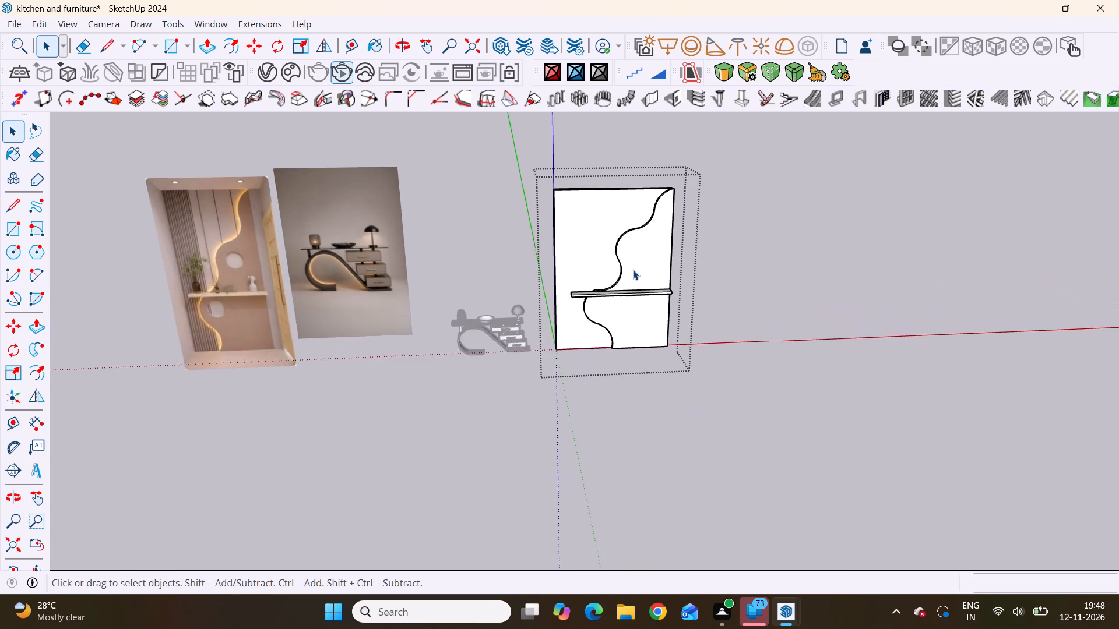
pyautogui.scroll(4, 633, 270)
pyautogui.scroll(-6, 633, 270)
pyautogui.scroll(10, 628, 292)
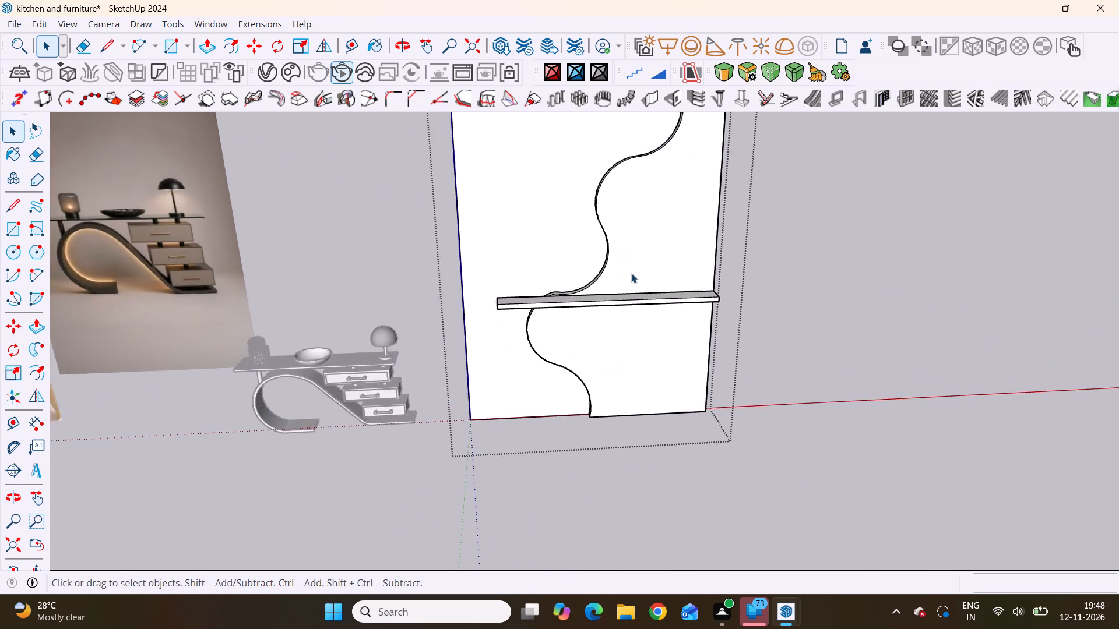
pyautogui.moveTo(631, 273); pyautogui.dragTo(627, 290, button='middle')
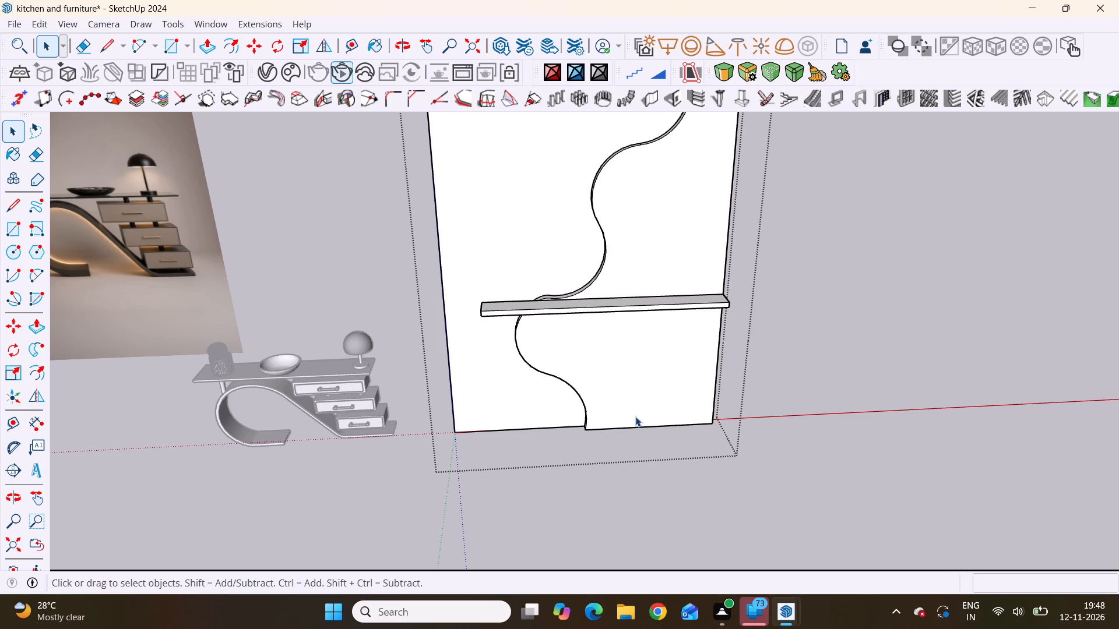
pyautogui.scroll(-6, 727, 436)
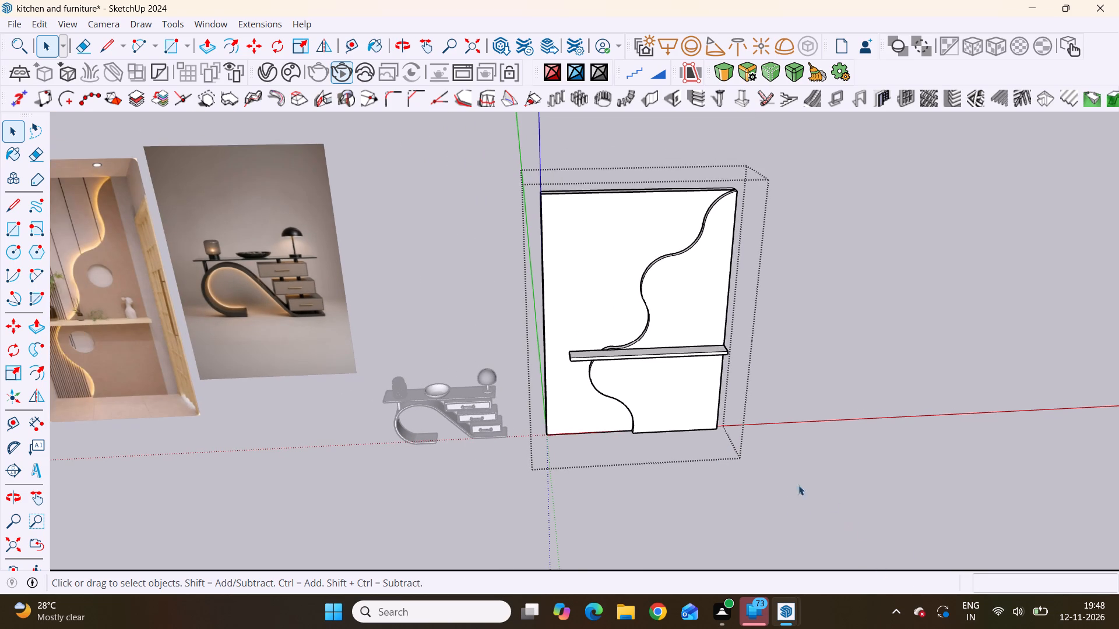
pyautogui.scroll(-4, 747, 482)
pyautogui.scroll(-3, 543, 459)
pyautogui.moveTo(519, 432); pyautogui.dragTo(498, 333, button='middle')
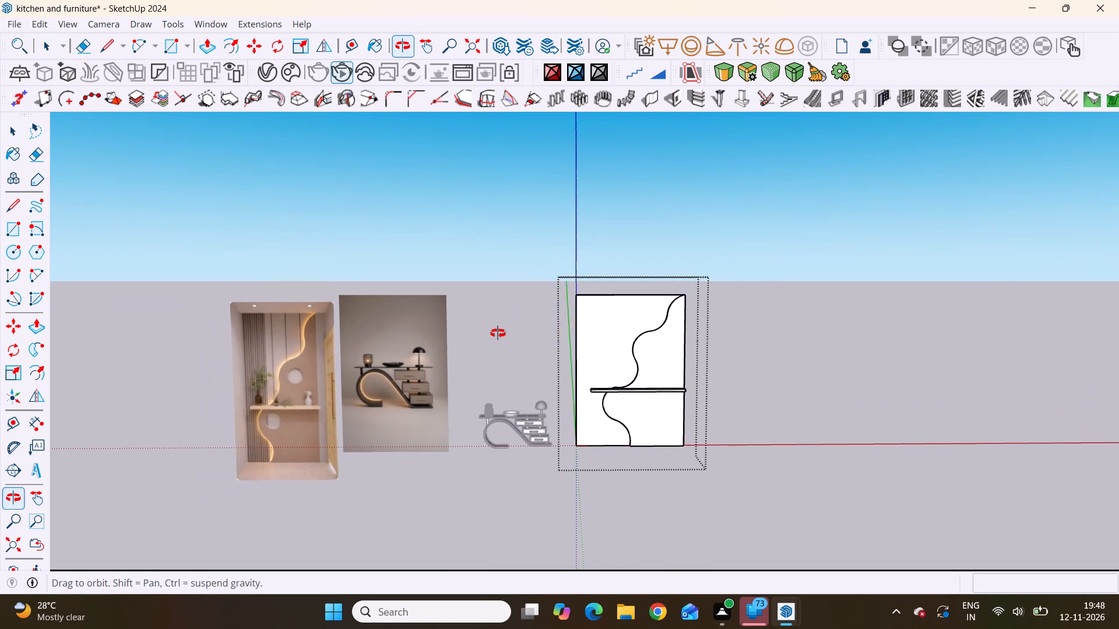
pyautogui.moveTo(498, 333); pyautogui.dragTo(498, 334, button='middle')
pyautogui.scroll(1, 498, 334)
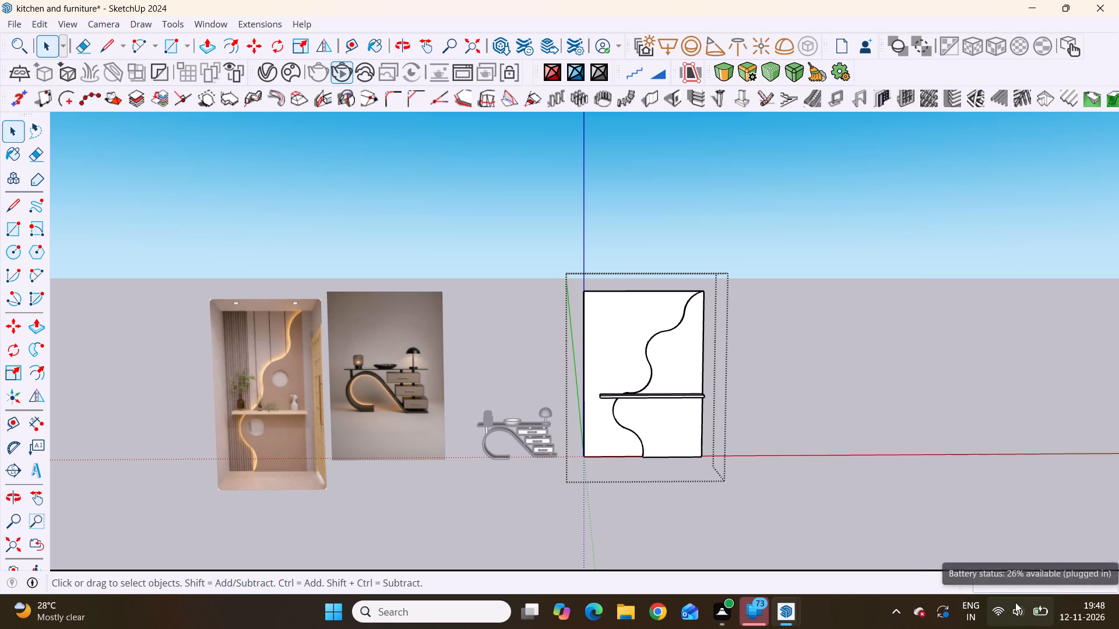
pyautogui.scroll(5, 684, 416)
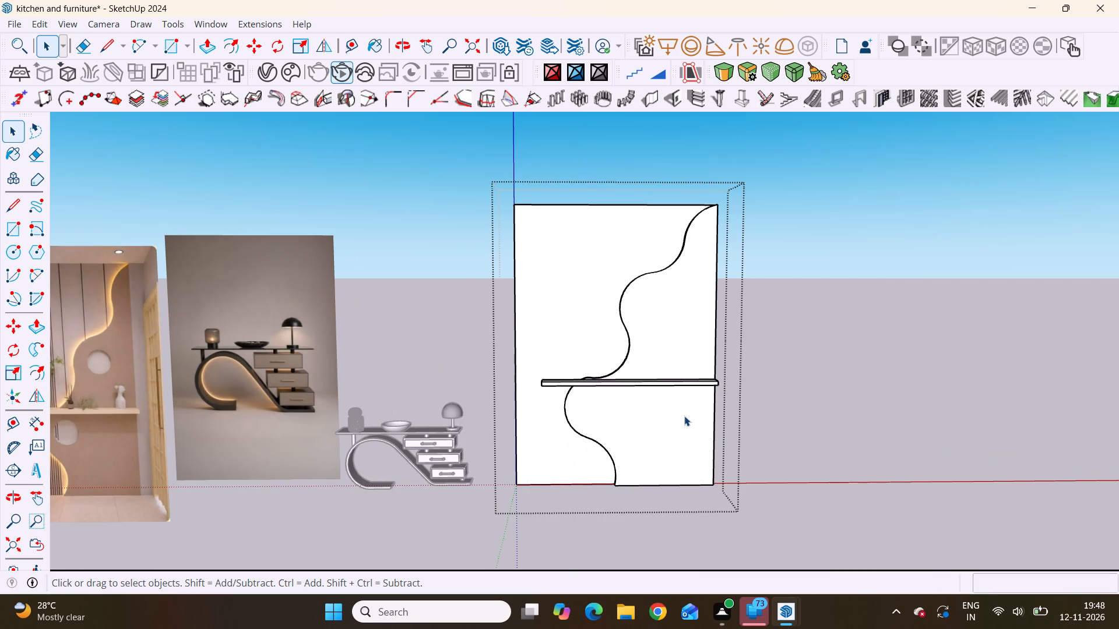
pyautogui.scroll(-3, 698, 391)
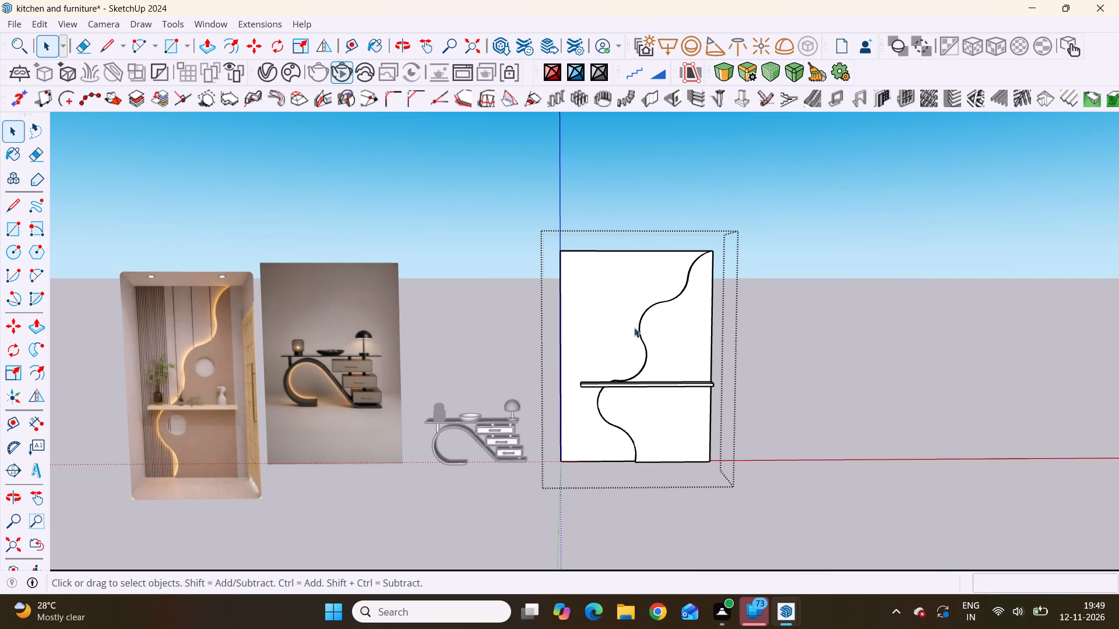
pyautogui.moveTo(601, 308); pyautogui.dragTo(628, 351, button='middle')
pyautogui.scroll(5, 620, 355)
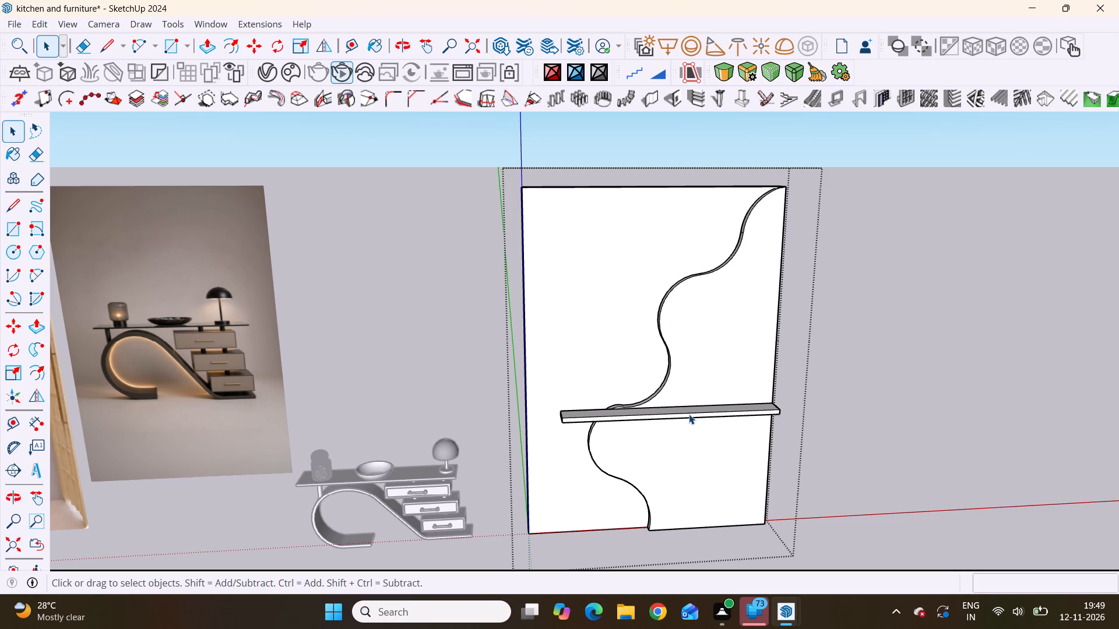
pyautogui.scroll(-5, 651, 443)
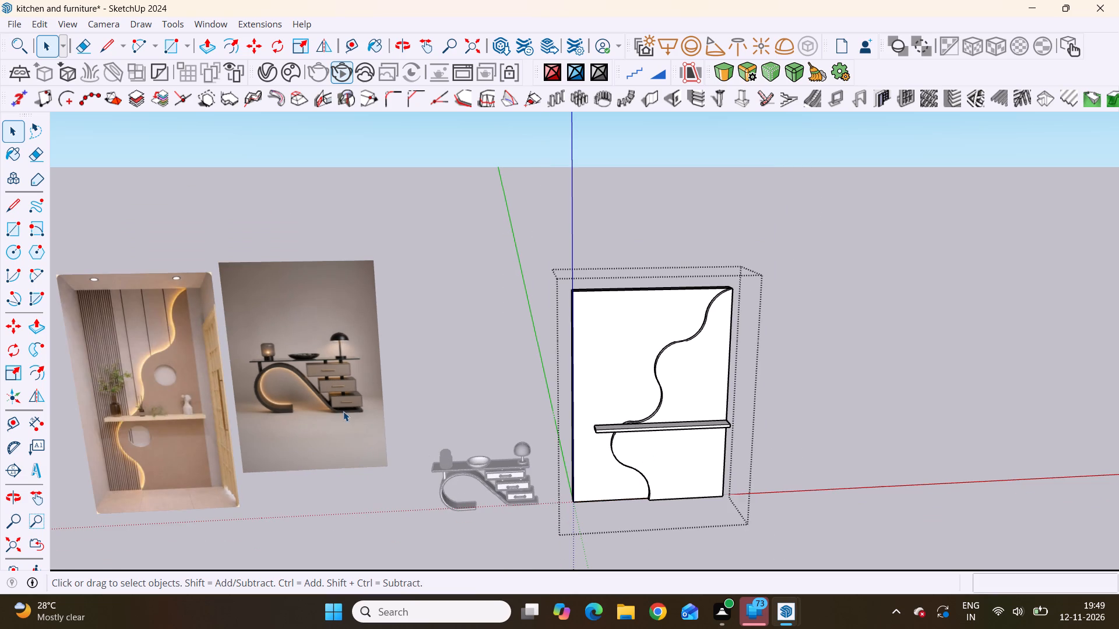
# Examine the wavy edge and round openings in the wall panel reference image and compare them with the modelled panel.
pyautogui.scroll(-4, 345, 410)
pyautogui.scroll(-2, 267, 443)
pyautogui.moveTo(175, 426); pyautogui.dragTo(174, 384, button='middle')
pyautogui.scroll(10, 104, 397)
pyautogui.scroll(-2, 159, 398)
pyautogui.scroll(12, 159, 398)
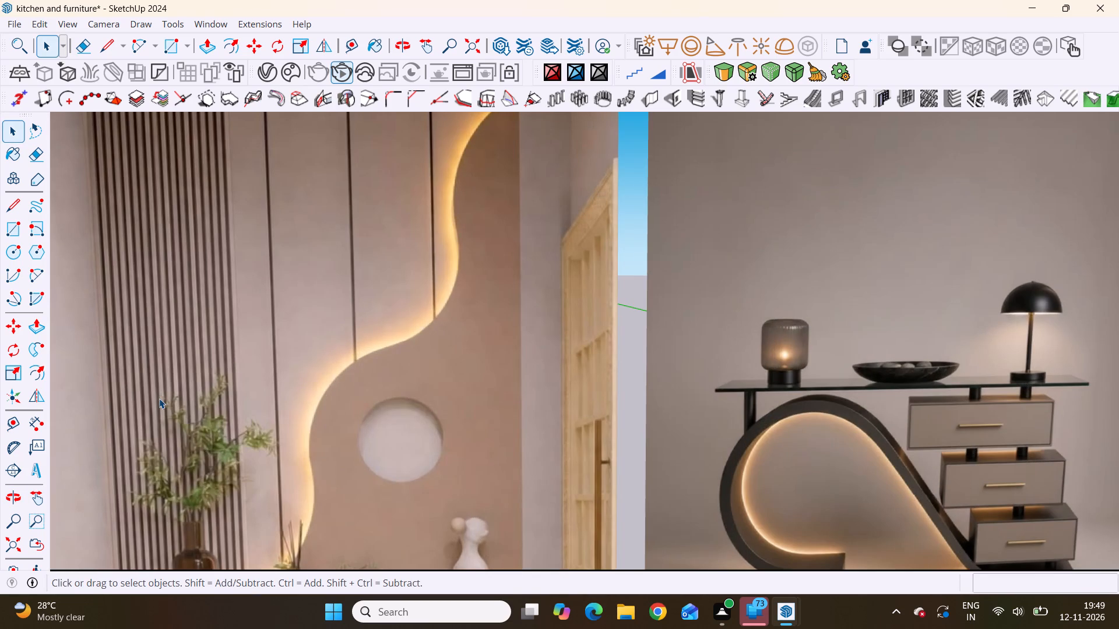
pyautogui.scroll(-17, 159, 398)
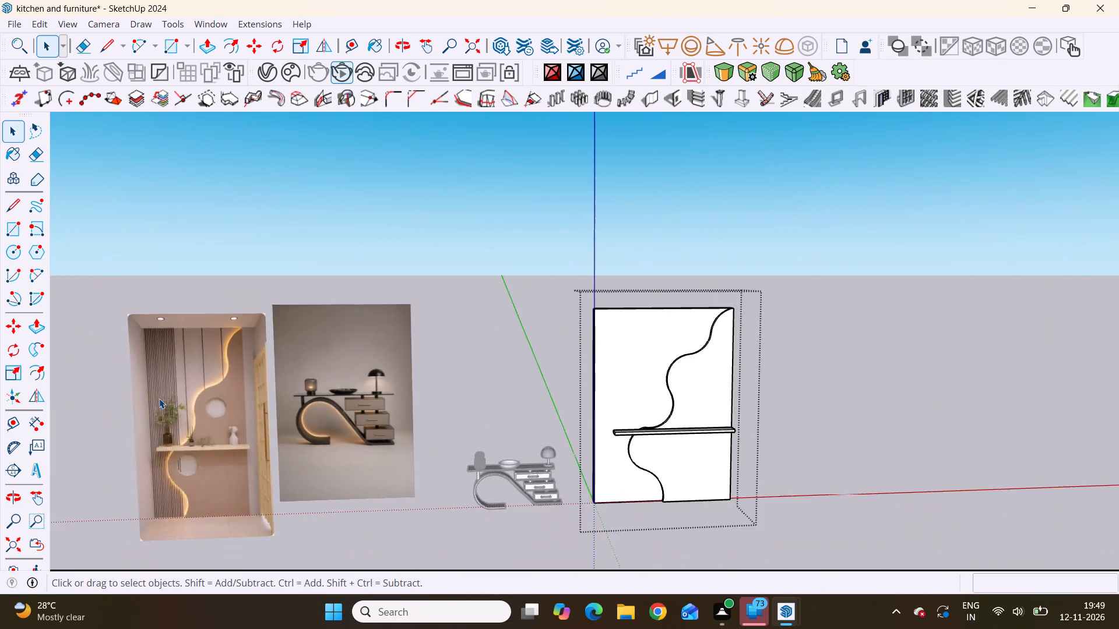
pyautogui.scroll(-4, 159, 398)
pyautogui.scroll(9, 557, 417)
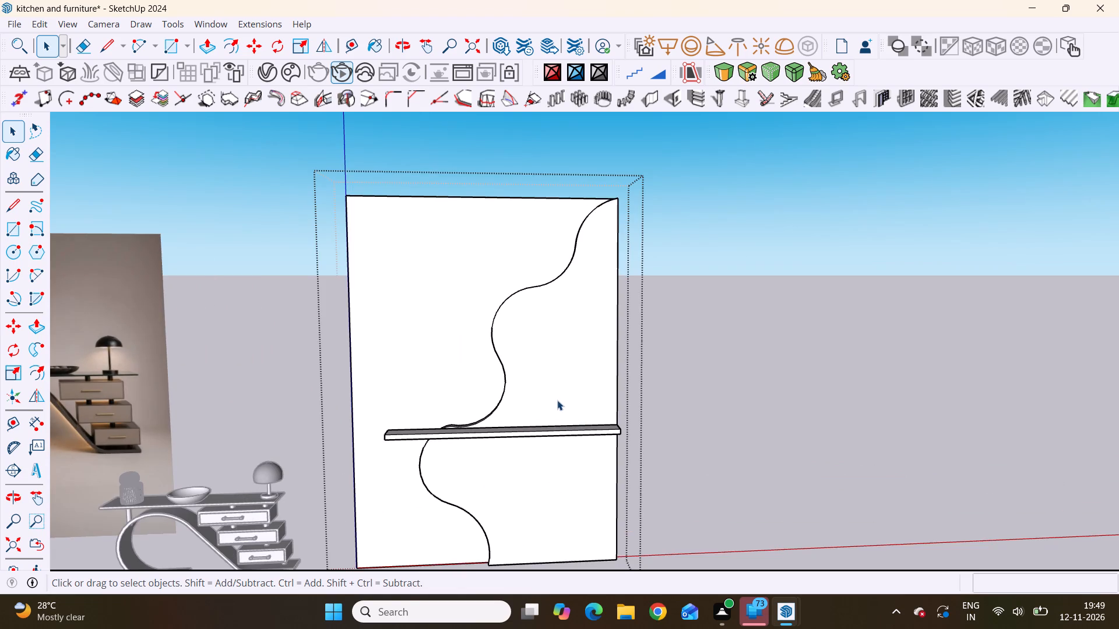
pyautogui.scroll(-11, 557, 400)
pyautogui.moveTo(560, 378); pyautogui.dragTo(510, 414, button='middle')
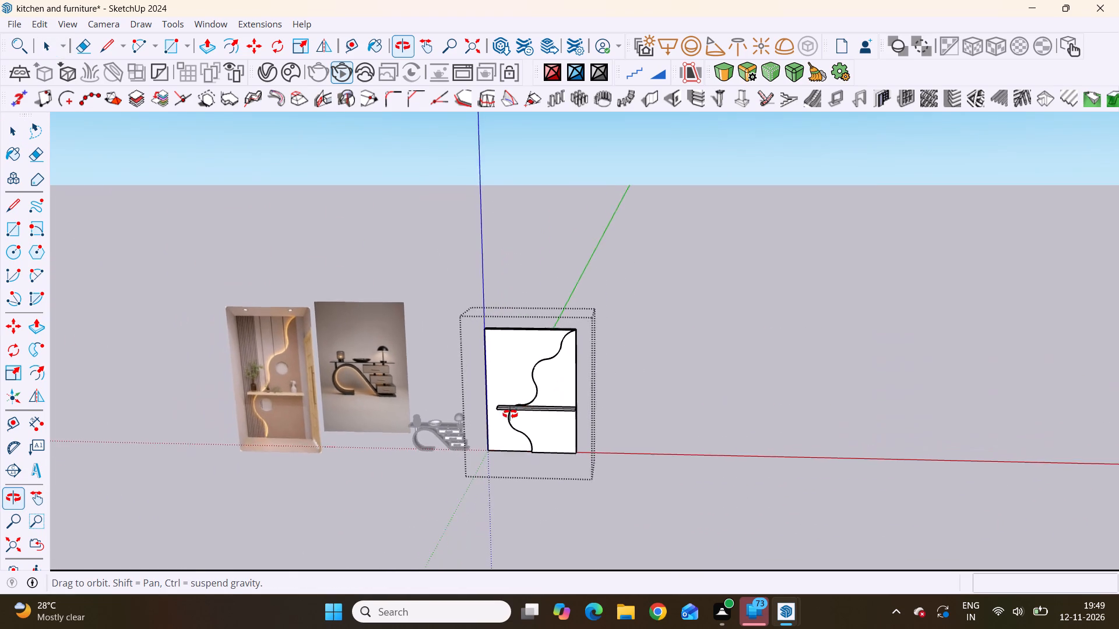
pyautogui.moveTo(510, 414); pyautogui.dragTo(548, 359, button='middle')
# Draw a circle of about 8 3/16" radius on the wavy front layer's face, above the shelf, as in the reference.
pyautogui.click(557, 380)
pyautogui.scroll(4, 557, 390)
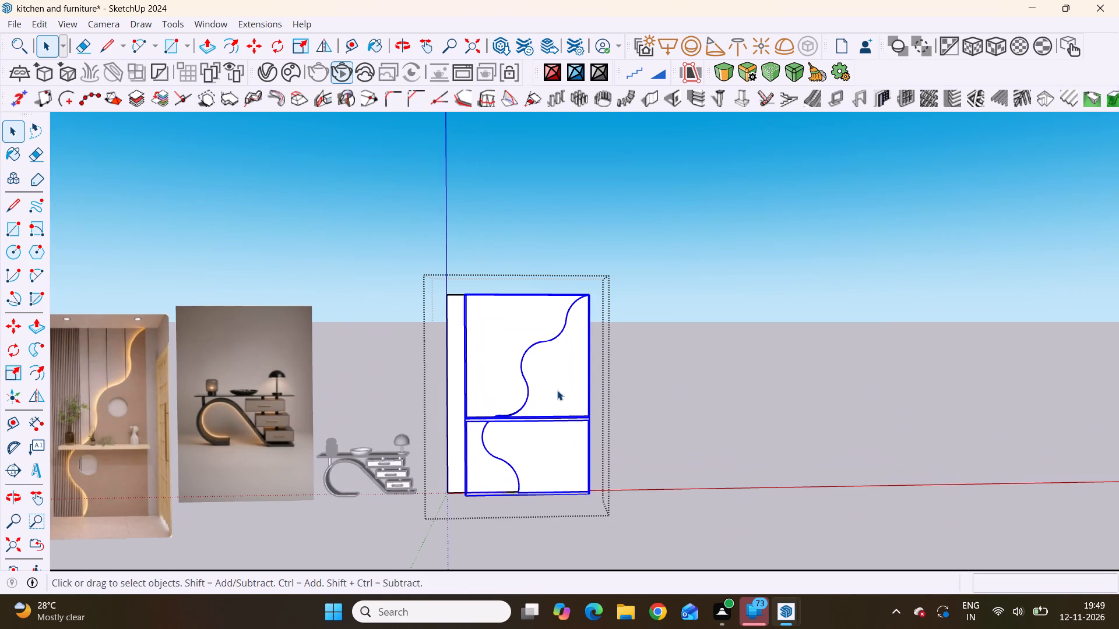
pyautogui.doubleClick(558, 390)
pyautogui.click(558, 390)
pyautogui.scroll(4, 558, 390)
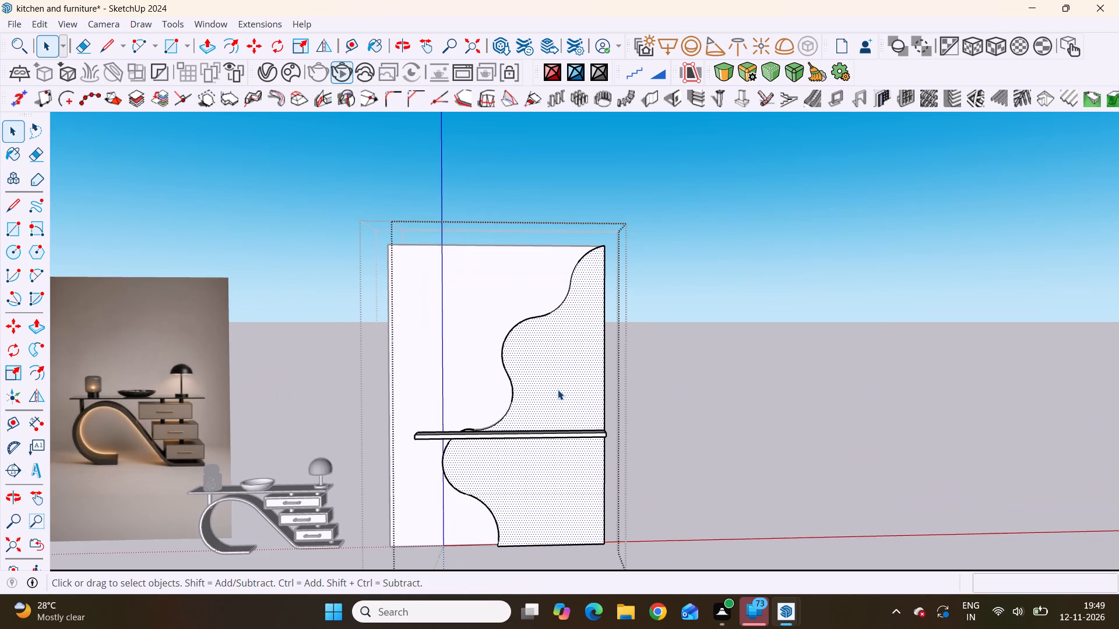
pyautogui.scroll(-9, 558, 390)
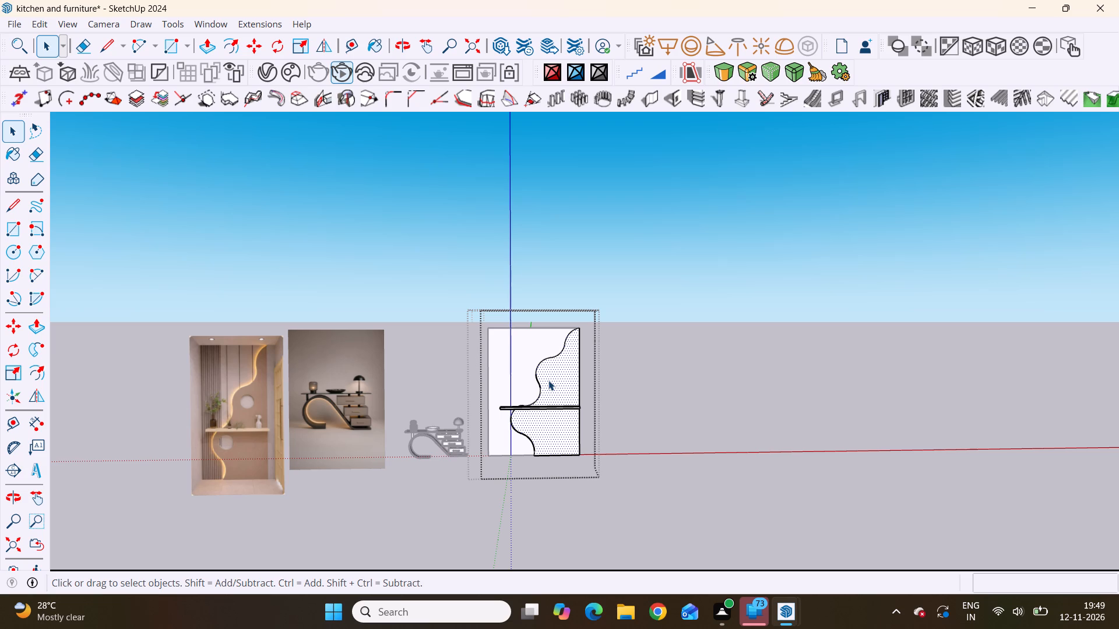
pyautogui.scroll(12, 548, 380)
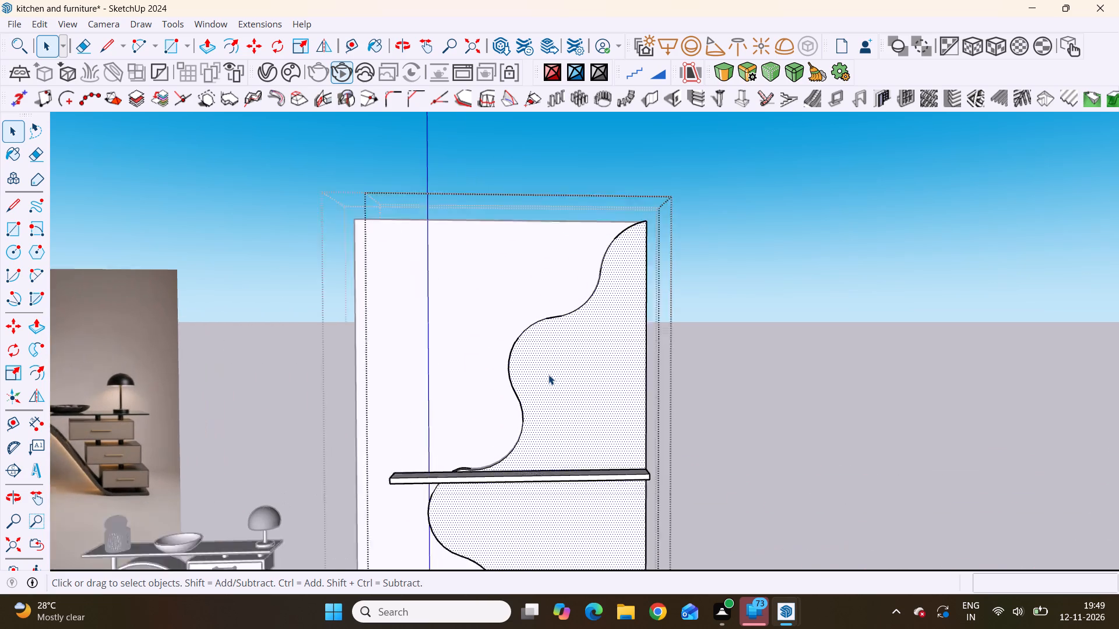
pyautogui.press('c')
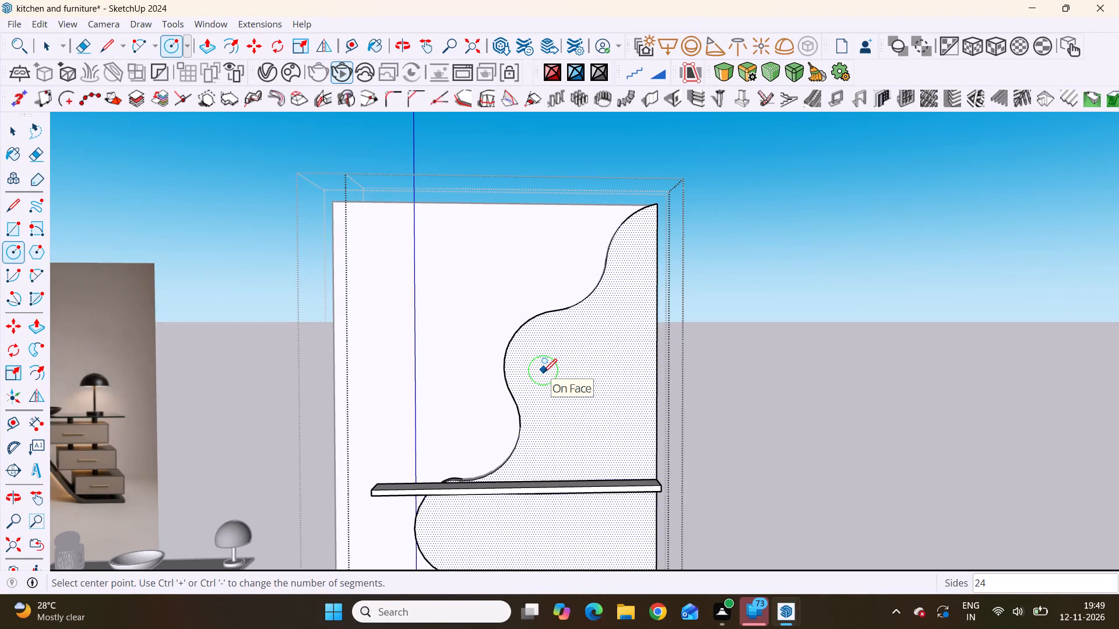
pyautogui.scroll(-8, 589, 384)
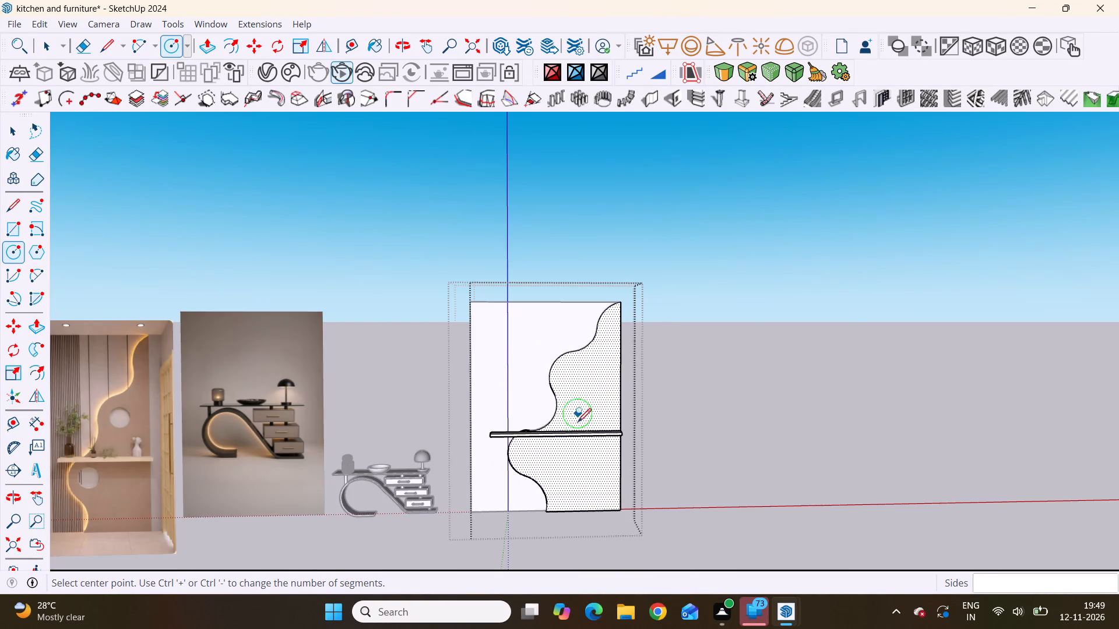
pyautogui.scroll(1, 580, 428)
pyautogui.scroll(-3, 583, 429)
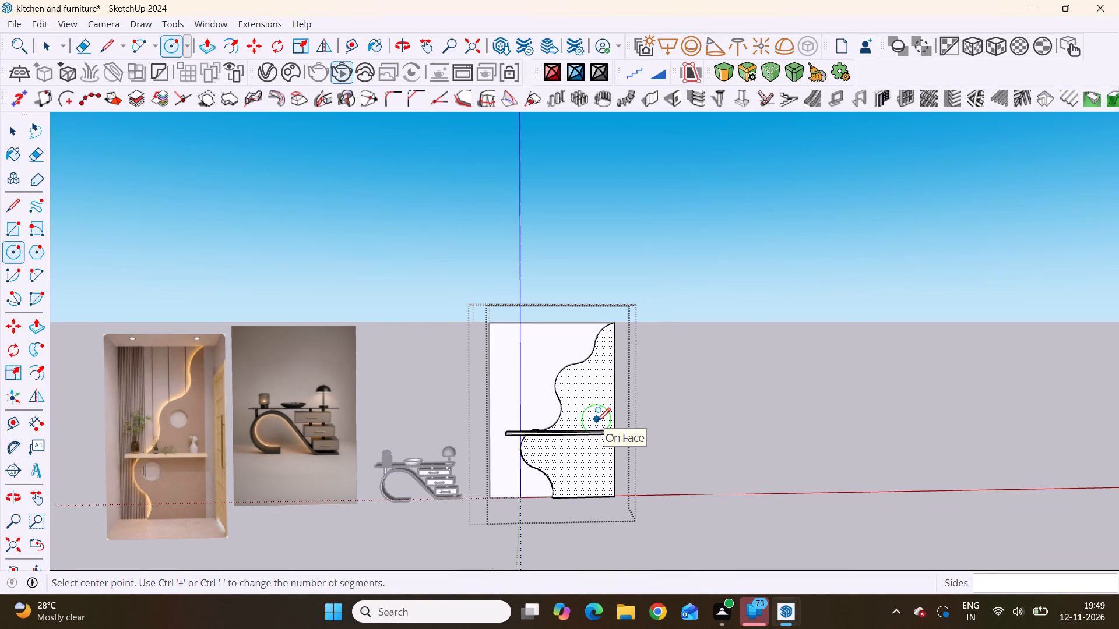
pyautogui.scroll(3, 593, 401)
pyautogui.scroll(-2, 579, 391)
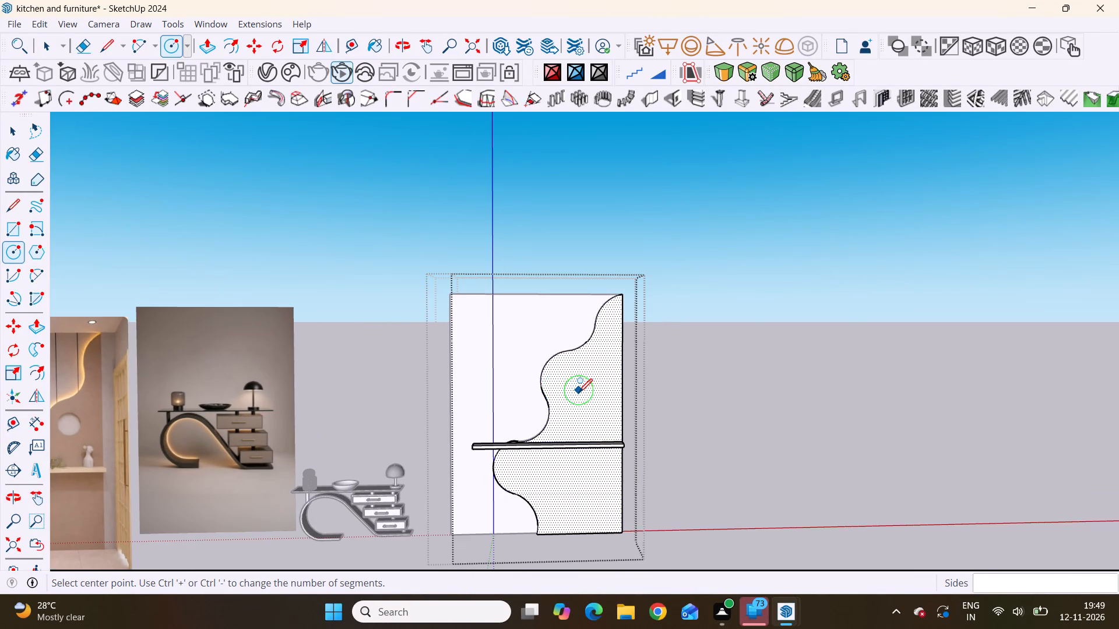
pyautogui.scroll(-3, 579, 391)
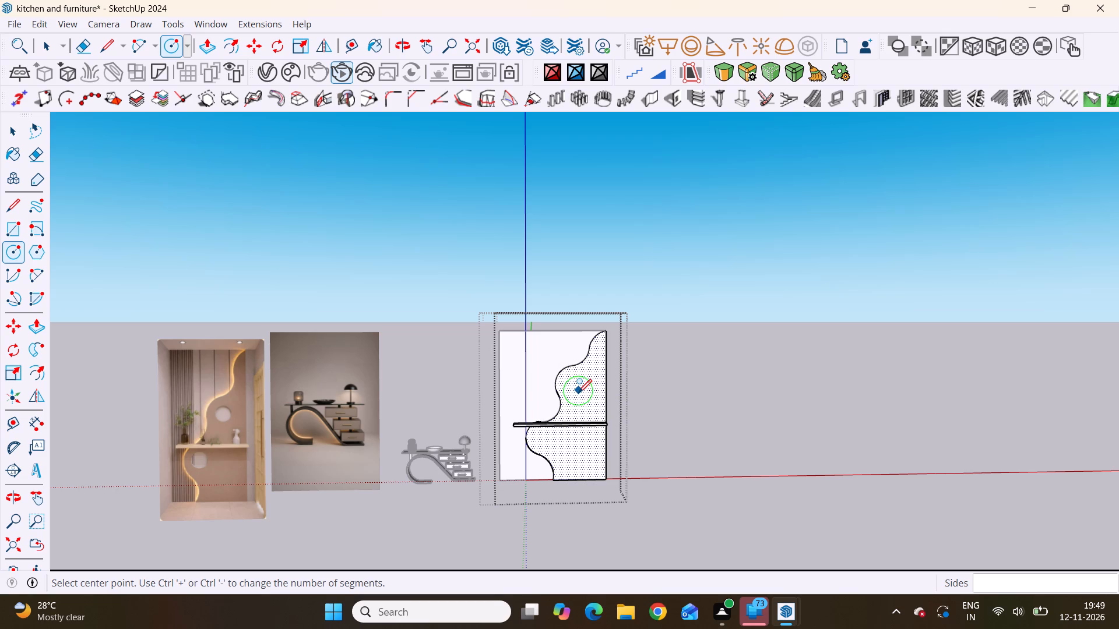
pyautogui.scroll(4, 565, 397)
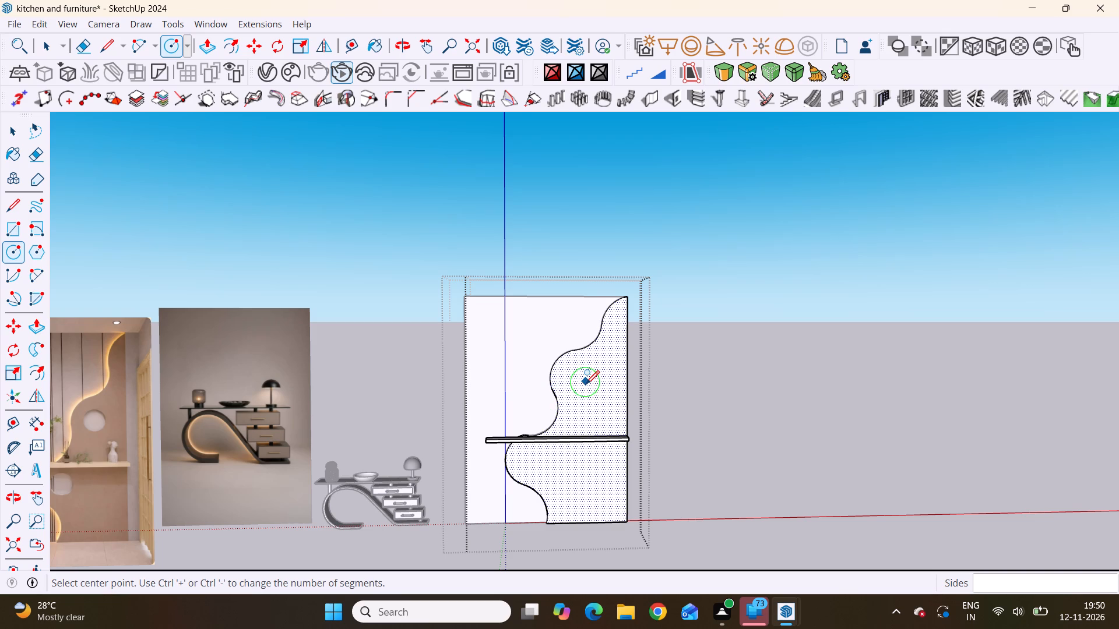
pyautogui.scroll(4, 559, 400)
pyautogui.scroll(-3, 632, 388)
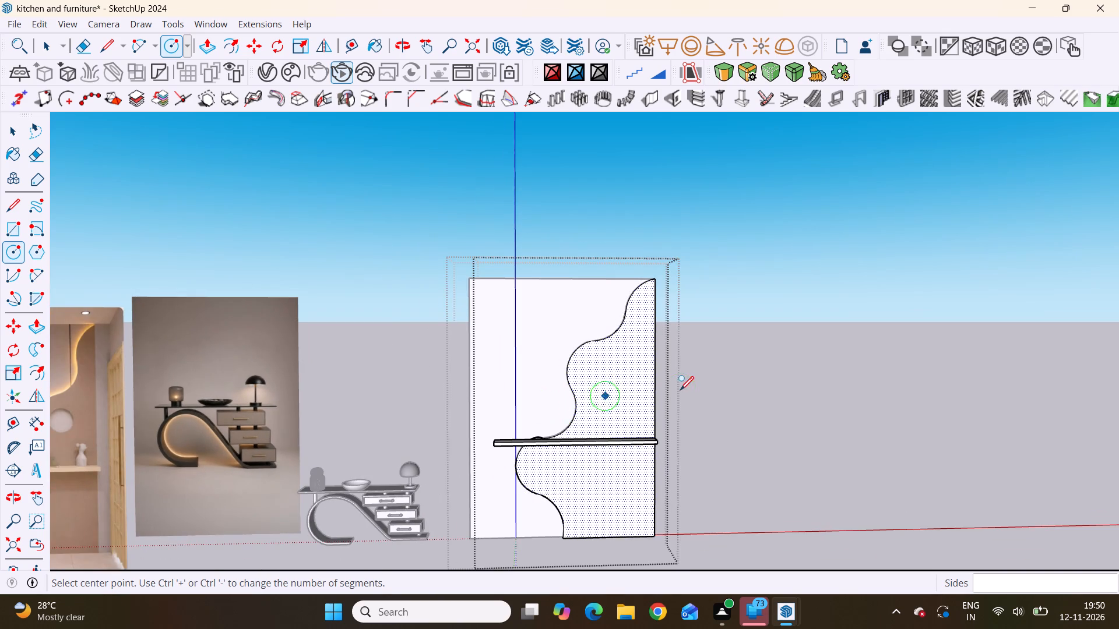
pyautogui.scroll(-3, 681, 389)
pyautogui.scroll(4, 611, 397)
pyautogui.scroll(-4, 714, 366)
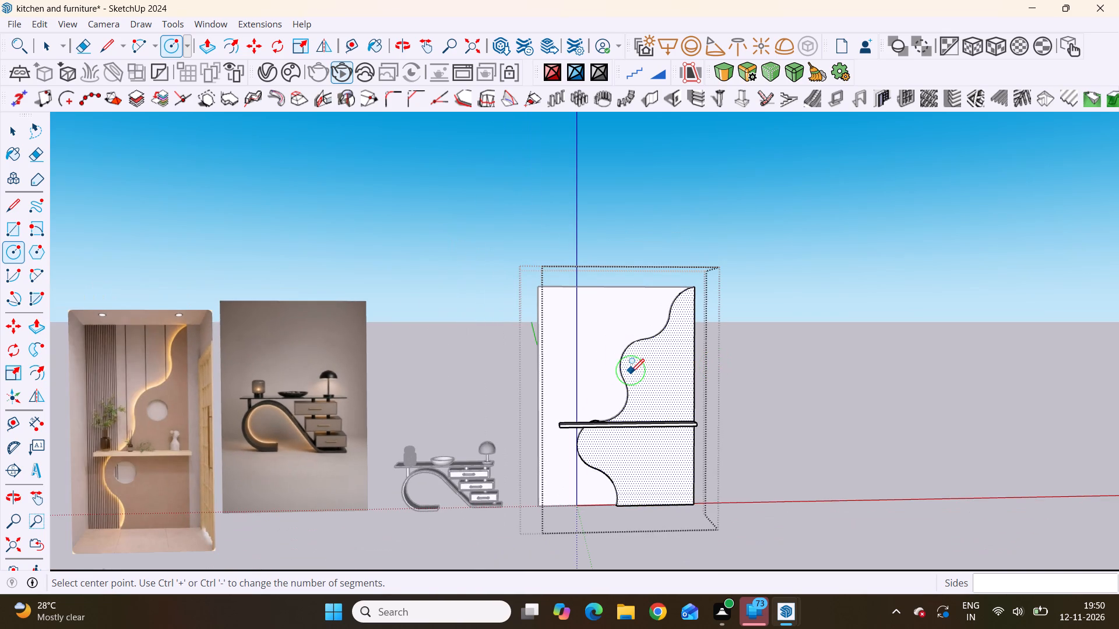
pyautogui.scroll(3, 615, 395)
pyautogui.scroll(-5, 673, 355)
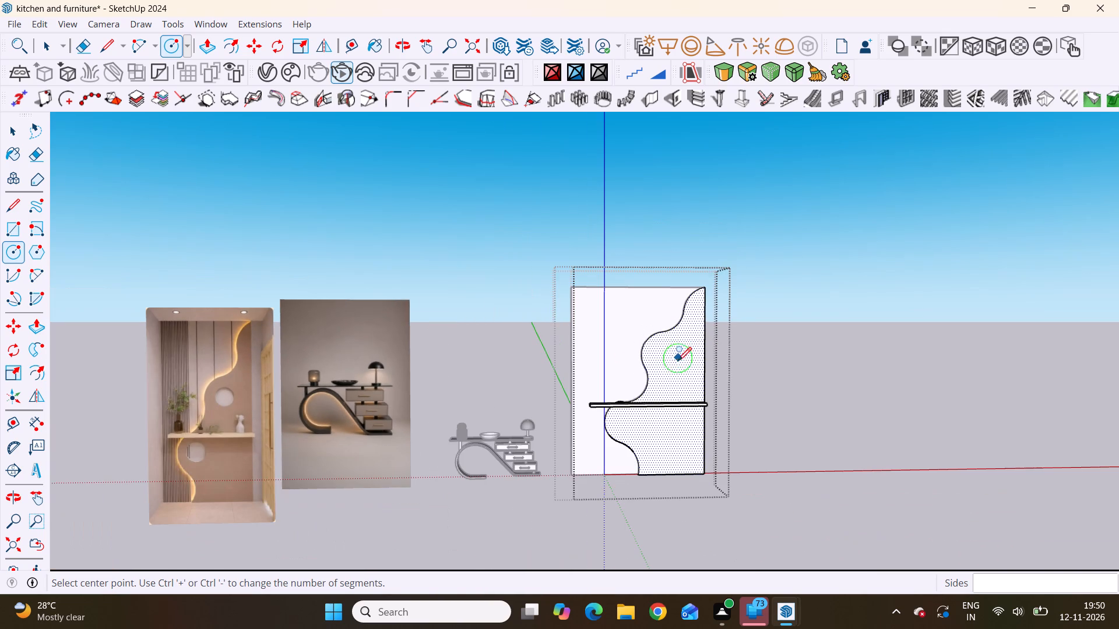
pyautogui.scroll(3, 632, 380)
pyautogui.scroll(-4, 687, 354)
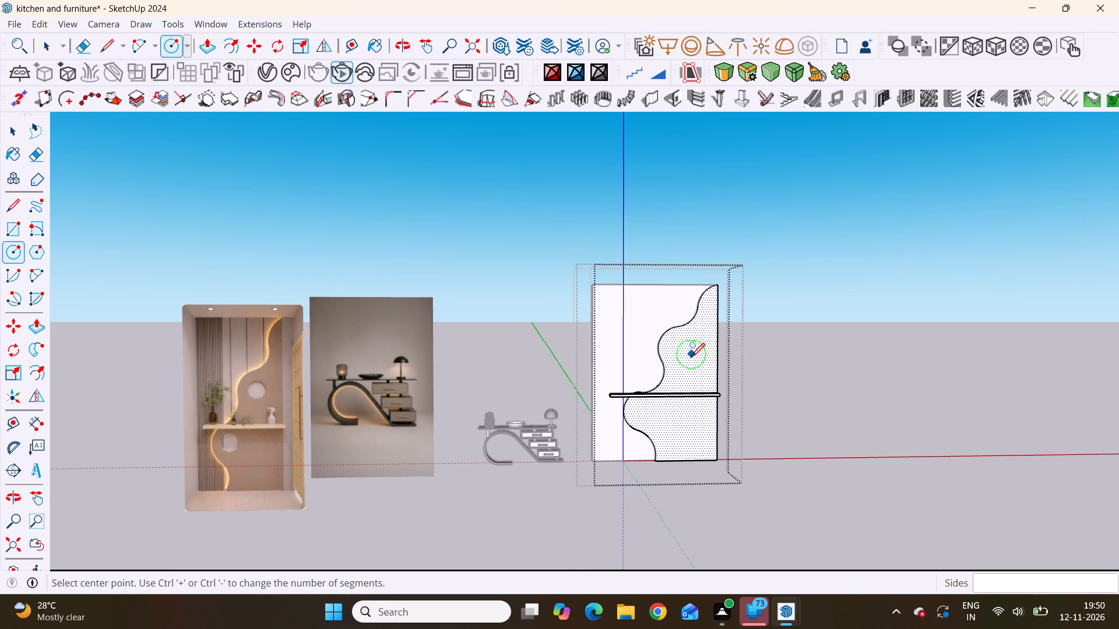
pyautogui.click(687, 356)
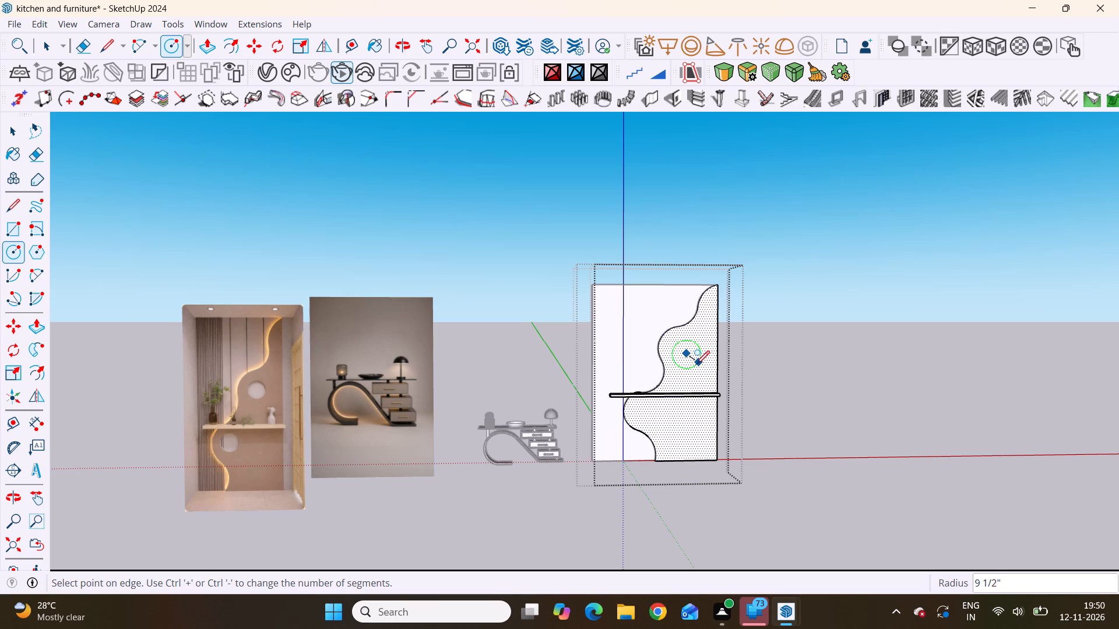
pyautogui.scroll(3, 695, 363)
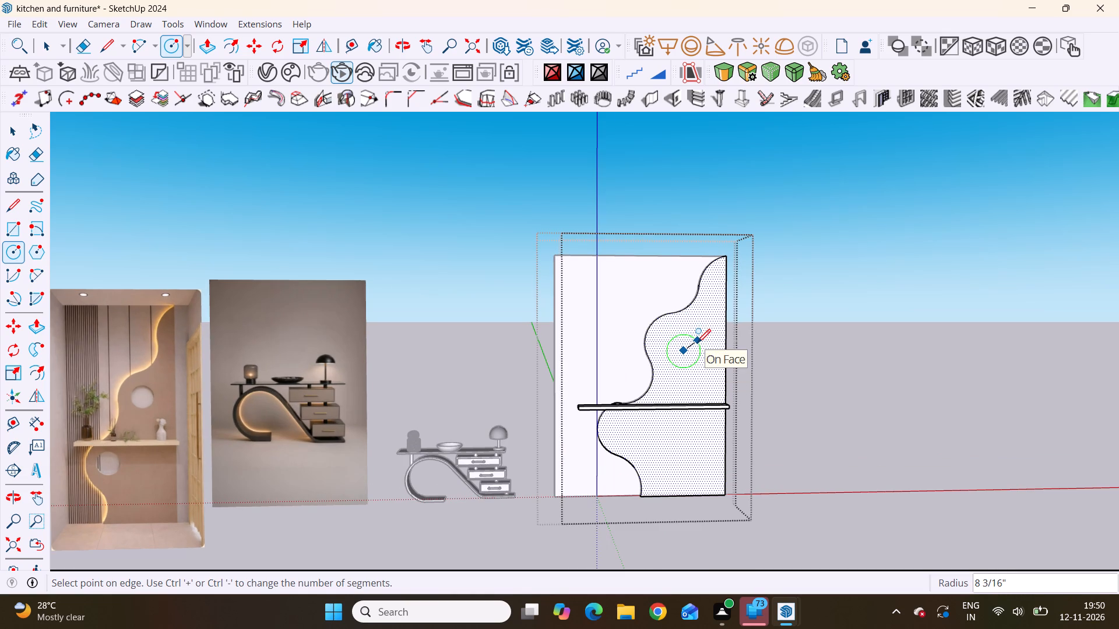
pyautogui.click(697, 342)
# Draw a circle of about 7 9/16" radius on the wavy front layer's face, just below the shelf near the curved edge.
pyautogui.scroll(-6, 728, 358)
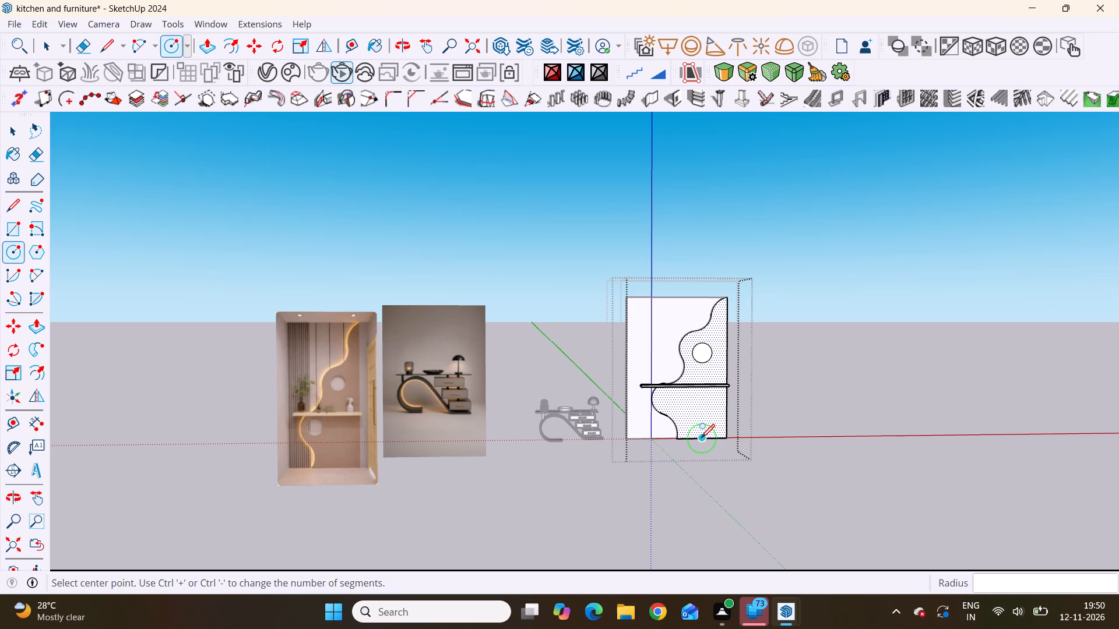
pyautogui.scroll(3, 701, 437)
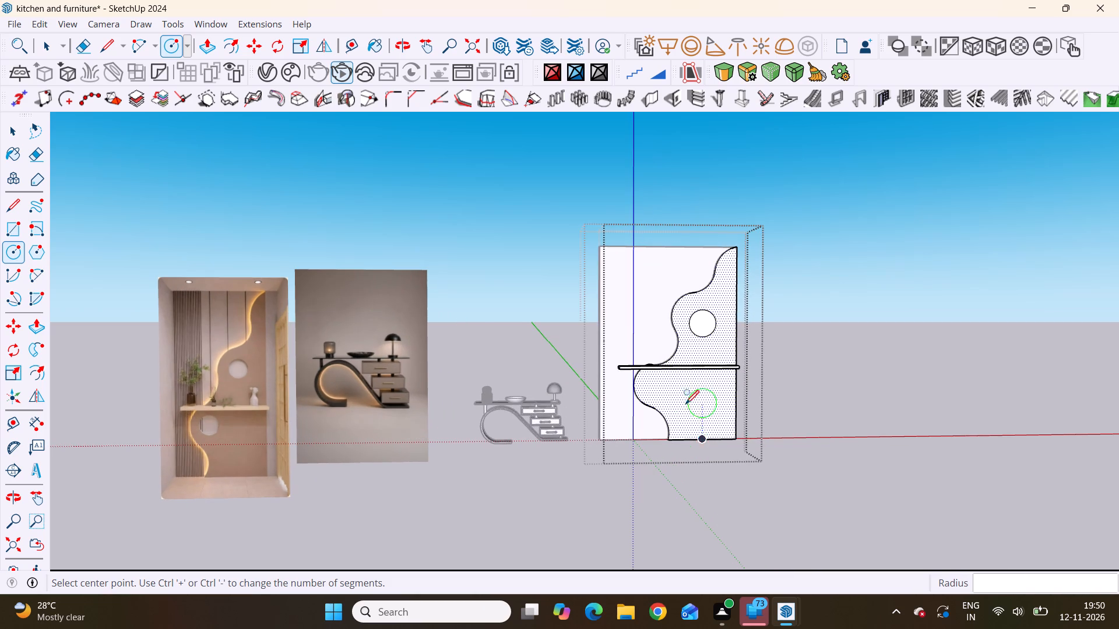
pyautogui.scroll(5, 664, 400)
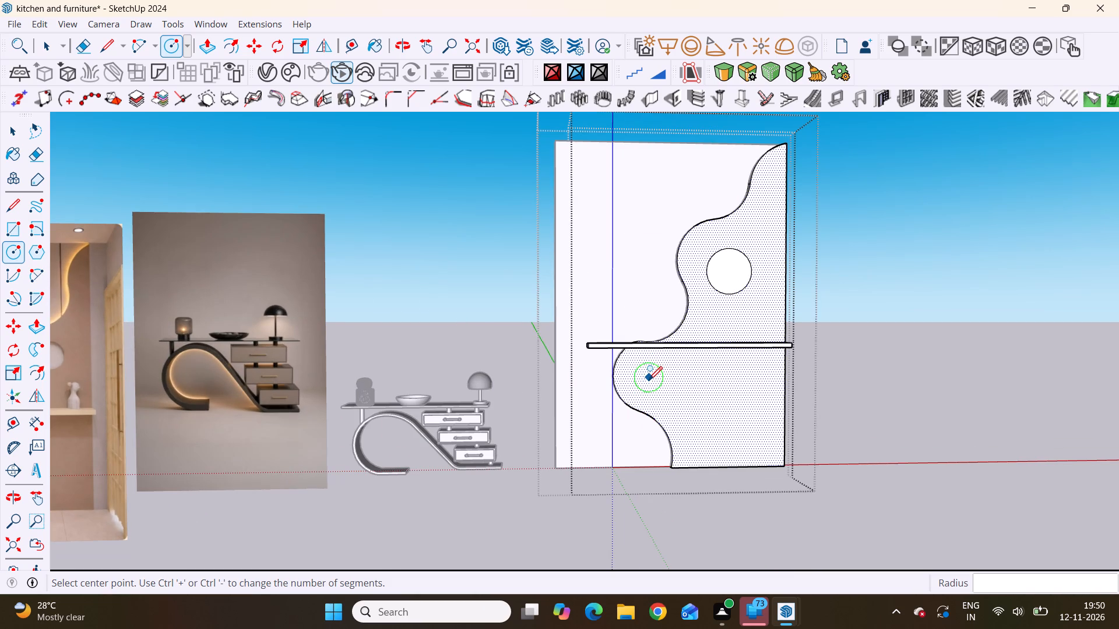
pyautogui.click(652, 377)
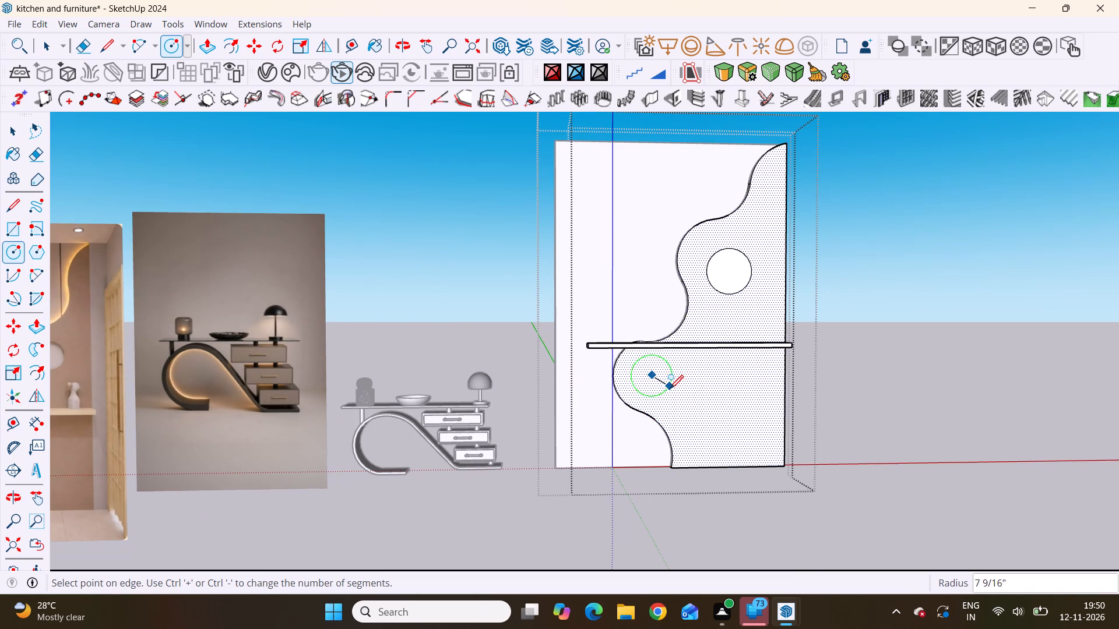
pyautogui.click(671, 386)
# Push the circle above the shelf back 2 7/16" through the wavy front layer to cut a round opening.
pyautogui.scroll(-4, 763, 398)
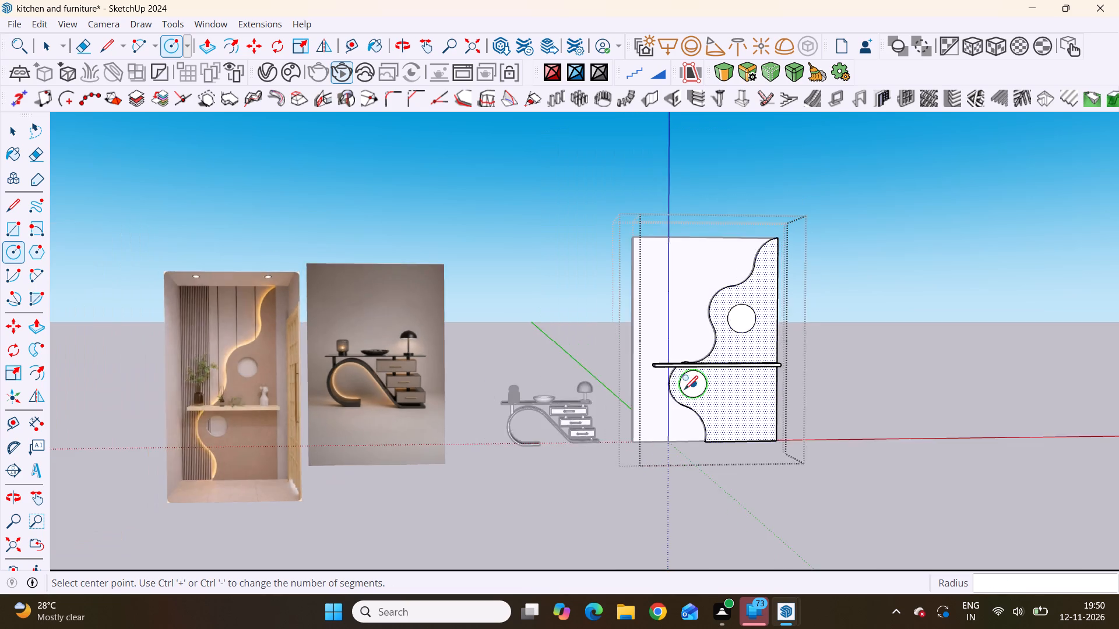
pyautogui.scroll(-6, 684, 388)
pyautogui.scroll(2, 737, 413)
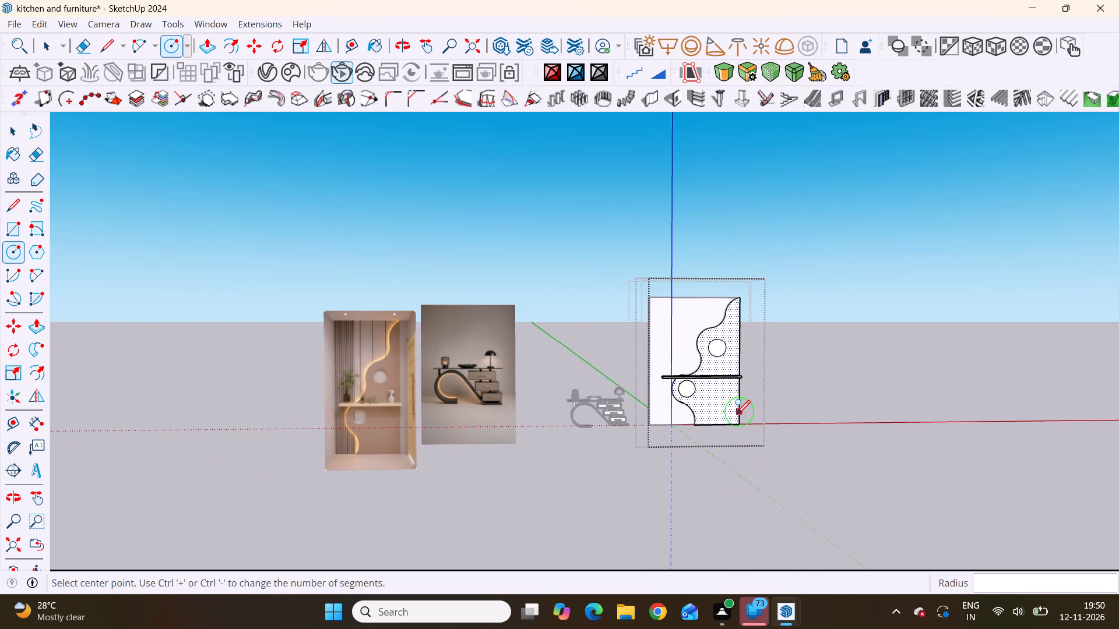
pyautogui.scroll(2, 737, 413)
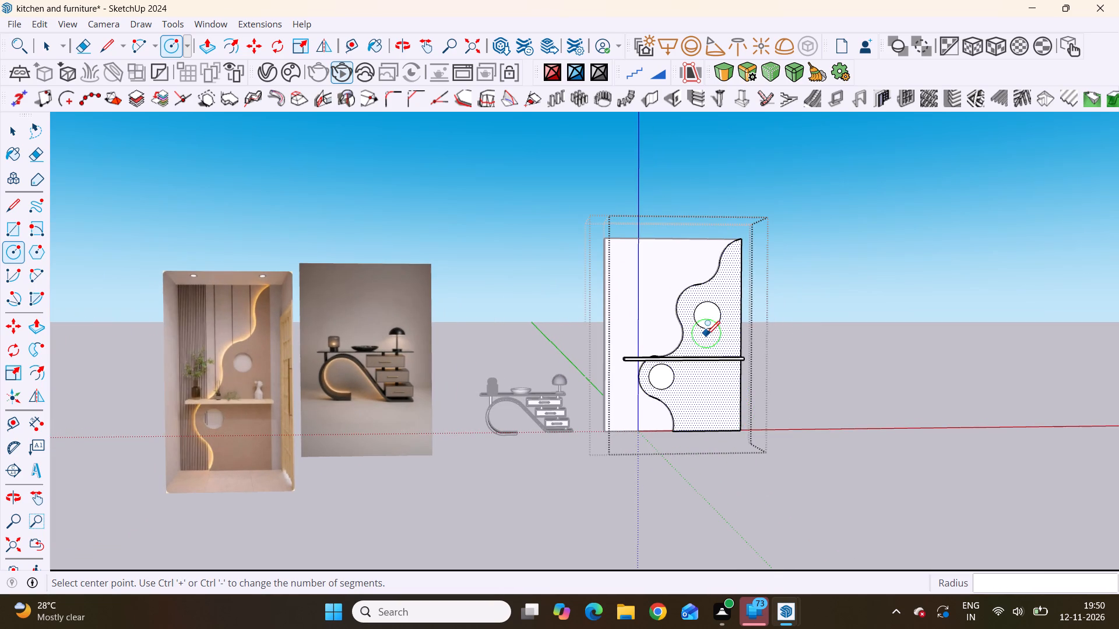
pyautogui.scroll(1, 706, 334)
pyautogui.press('space')
pyautogui.click(706, 315)
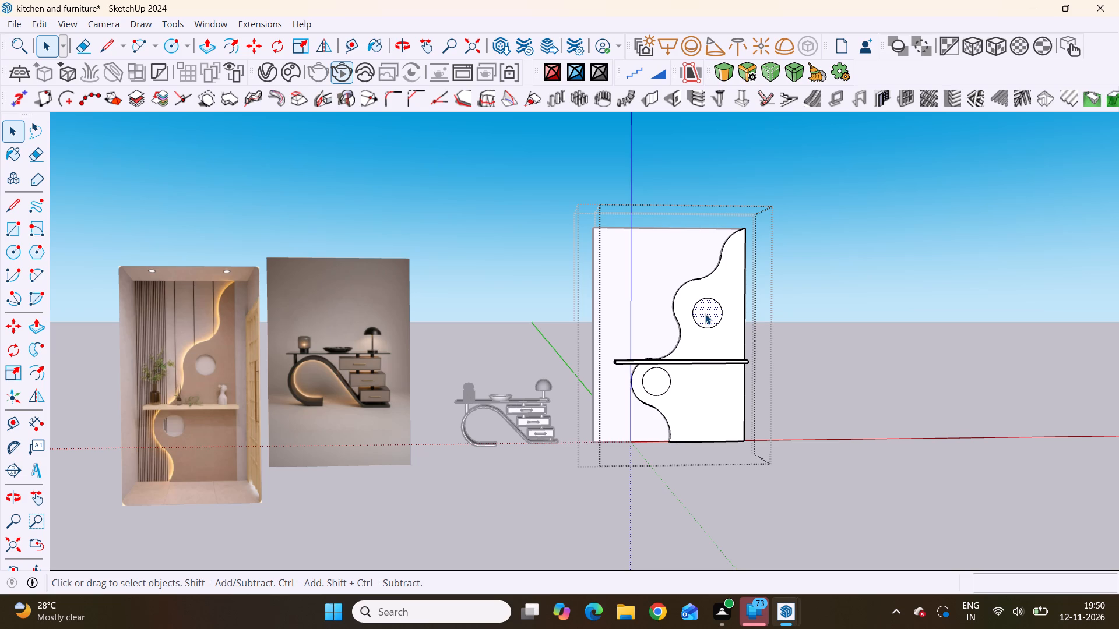
pyautogui.press('p')
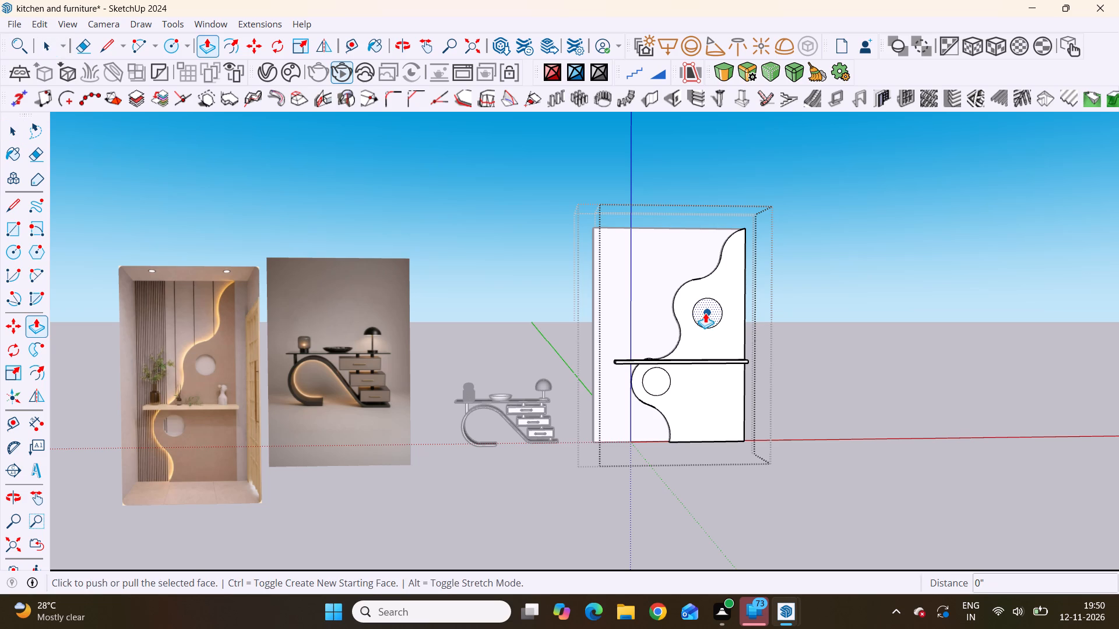
pyautogui.scroll(3, 775, 294)
pyautogui.moveTo(794, 284); pyautogui.dragTo(561, 402, button='middle')
pyautogui.scroll(3, 567, 393)
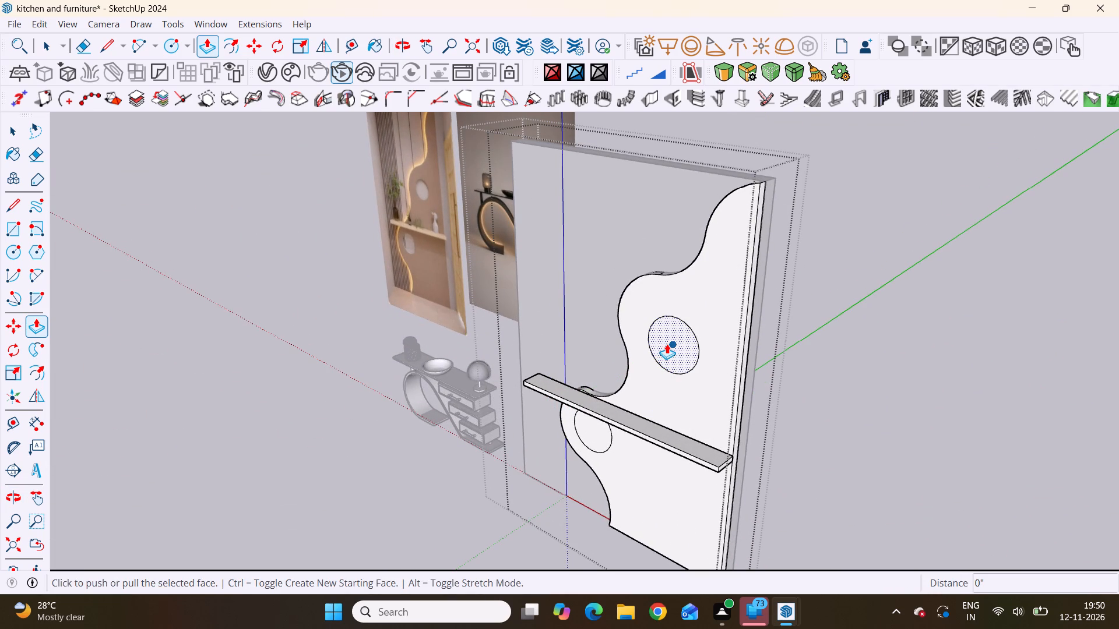
pyautogui.click(674, 347)
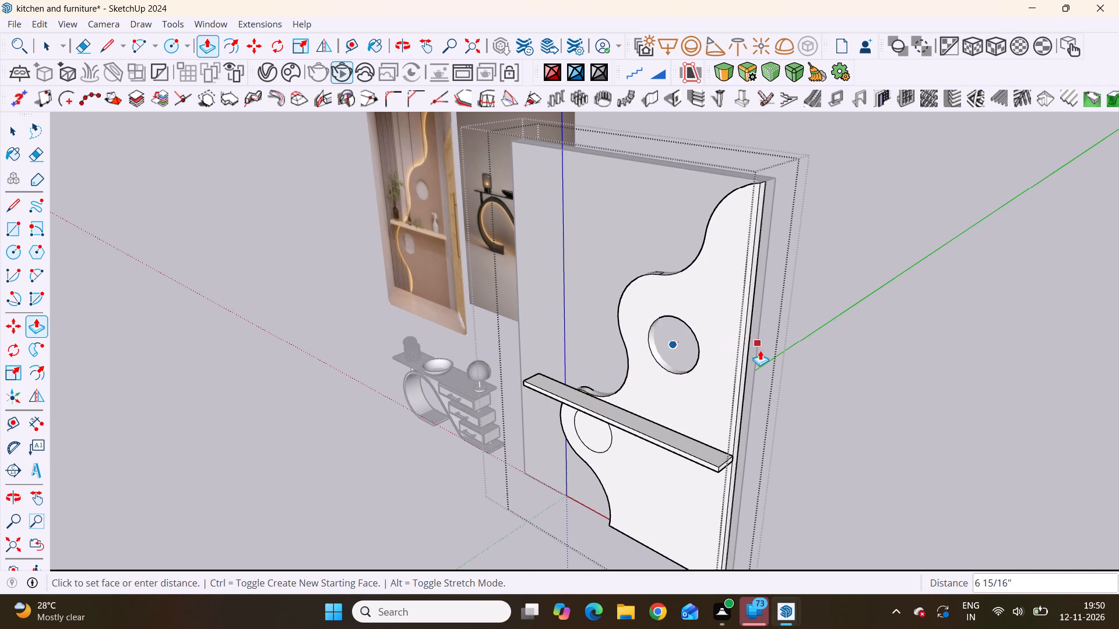
pyautogui.scroll(4, 762, 355)
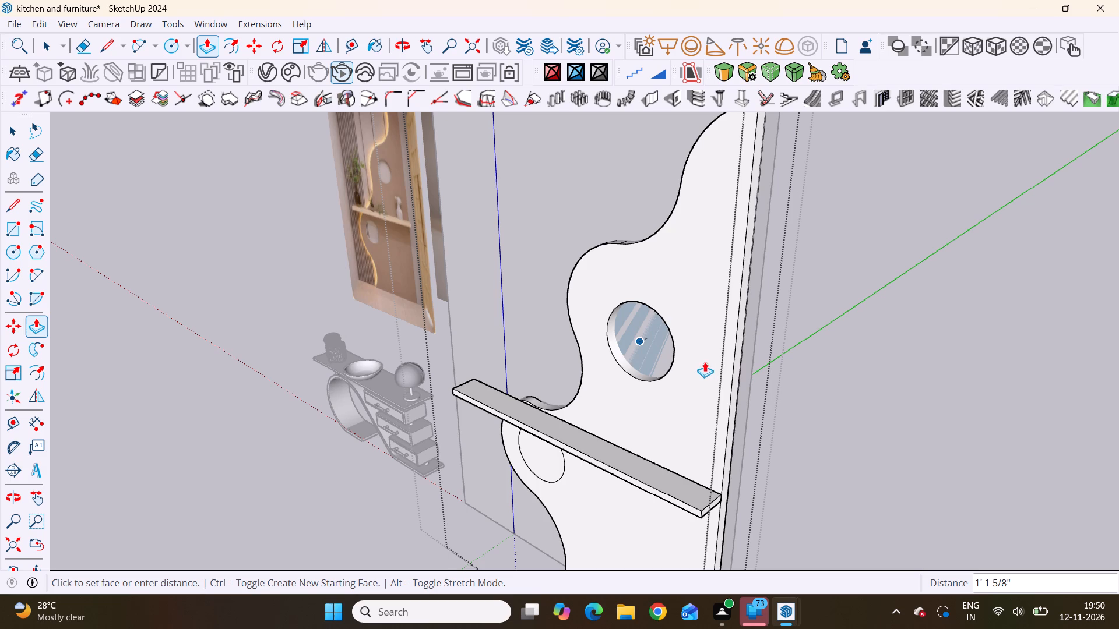
pyautogui.click(741, 366)
# Compare the upper round opening with the wall panel reference image.
pyautogui.scroll(-2, 773, 380)
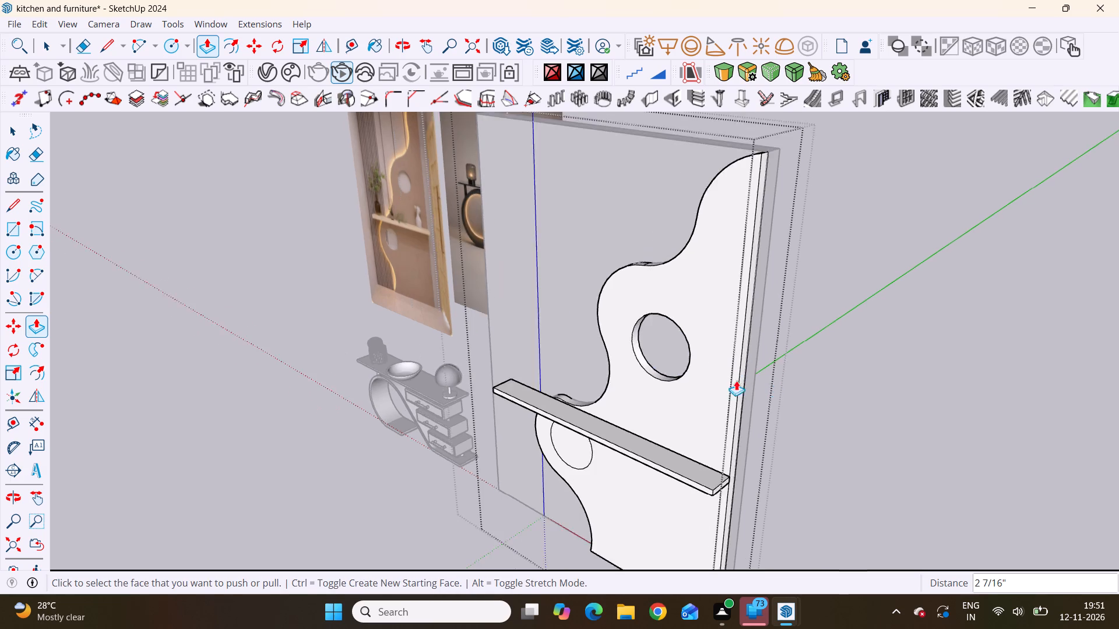
pyautogui.scroll(-5, 736, 380)
pyautogui.moveTo(653, 394); pyautogui.dragTo(819, 342, button='middle')
pyautogui.scroll(1, 810, 348)
pyautogui.scroll(-1, 819, 342)
pyautogui.scroll(-4, 723, 399)
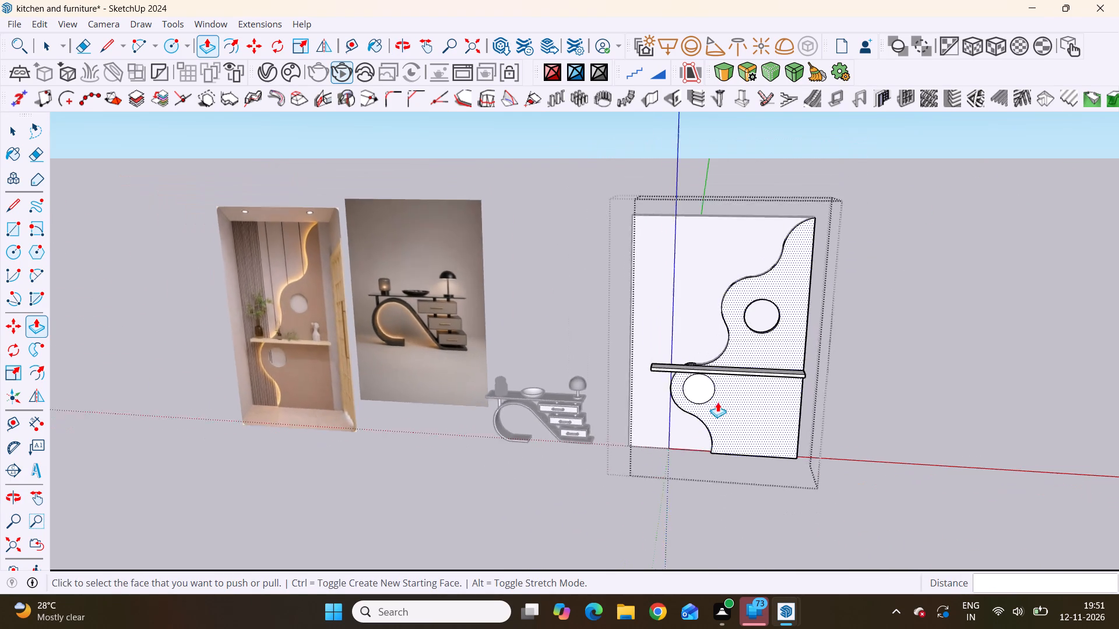
pyautogui.scroll(-3, 673, 416)
pyautogui.scroll(10, 391, 320)
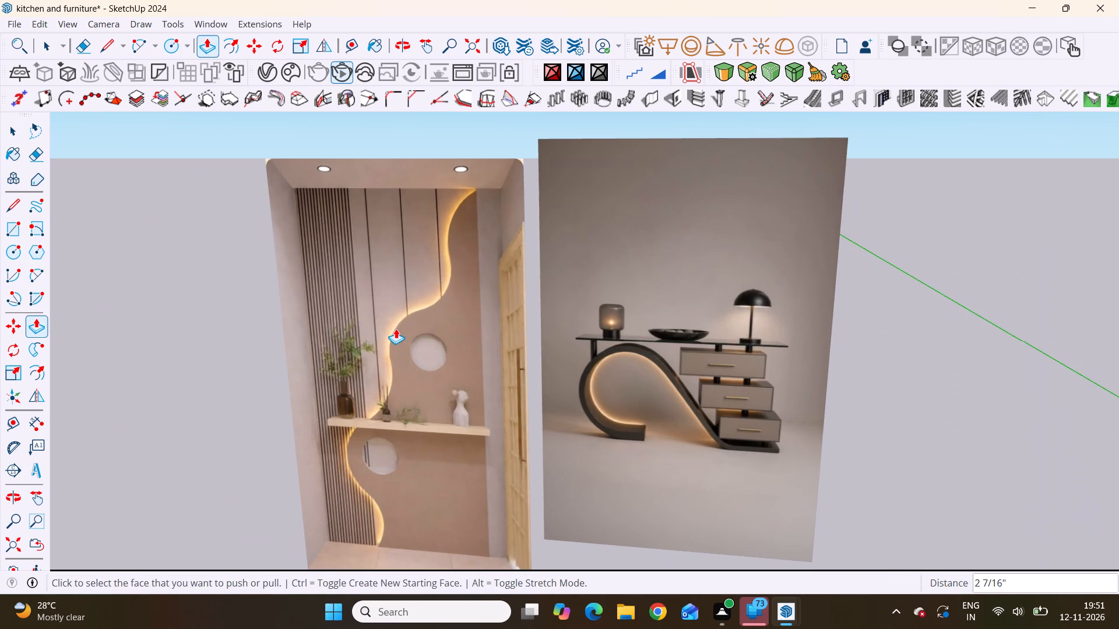
pyautogui.scroll(-13, 373, 337)
# Push the circle below the shelf back 2 7/16" through the wavy front layer to cut the second round opening.
pyautogui.scroll(4, 594, 439)
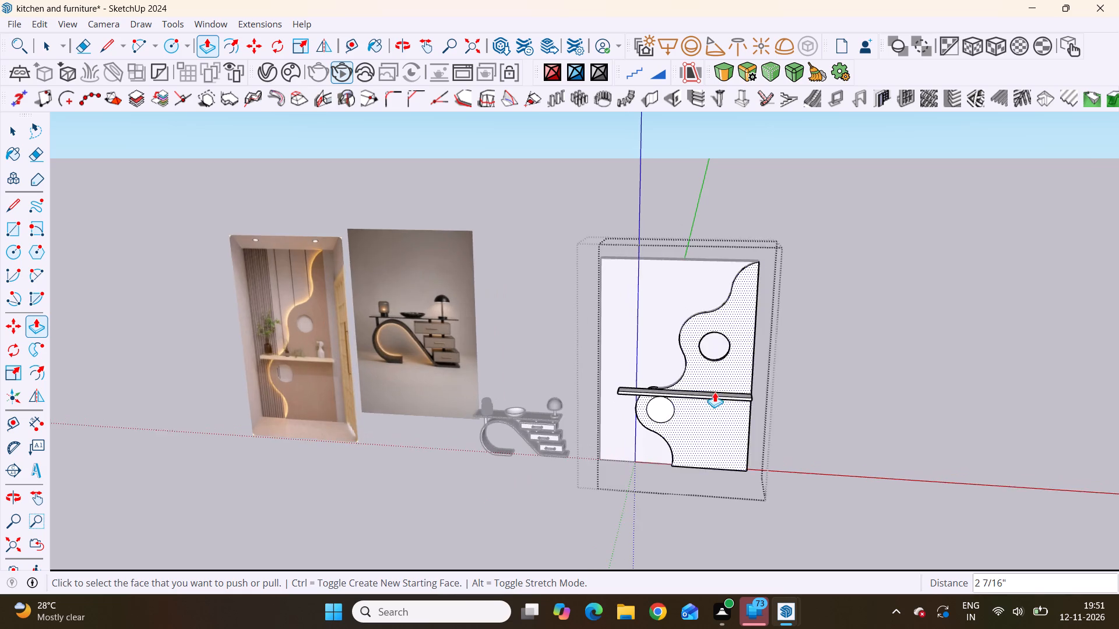
pyautogui.scroll(4, 715, 392)
pyautogui.moveTo(637, 443); pyautogui.dragTo(652, 455, button='middle')
pyautogui.scroll(1, 604, 379)
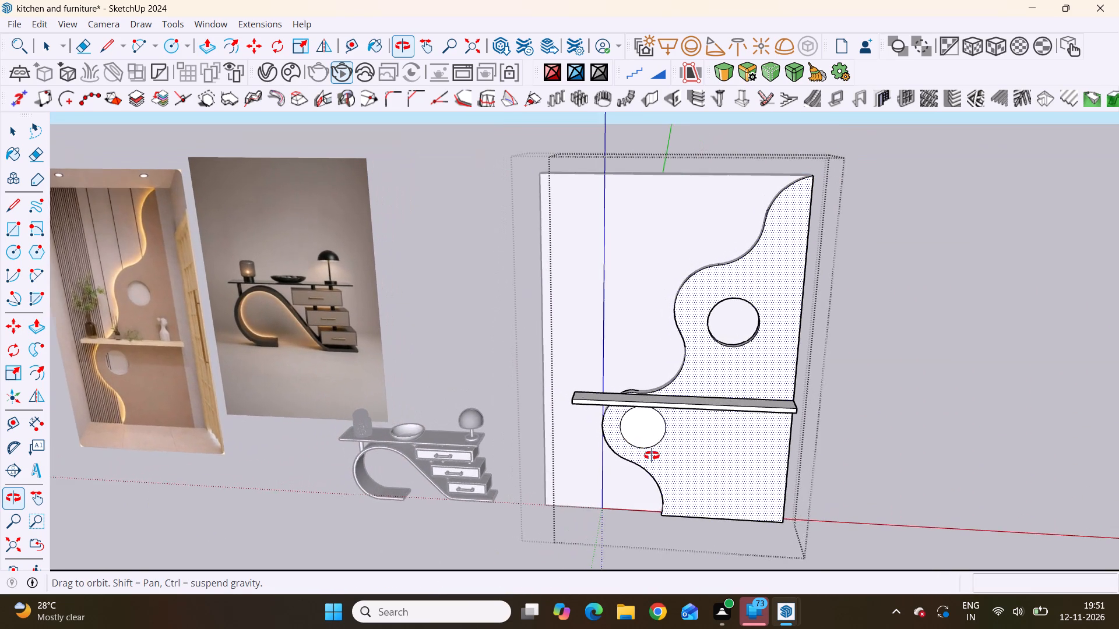
pyautogui.moveTo(652, 455); pyautogui.dragTo(649, 455, button='middle')
pyautogui.scroll(1, 648, 455)
pyautogui.press('space')
pyautogui.scroll(4, 645, 440)
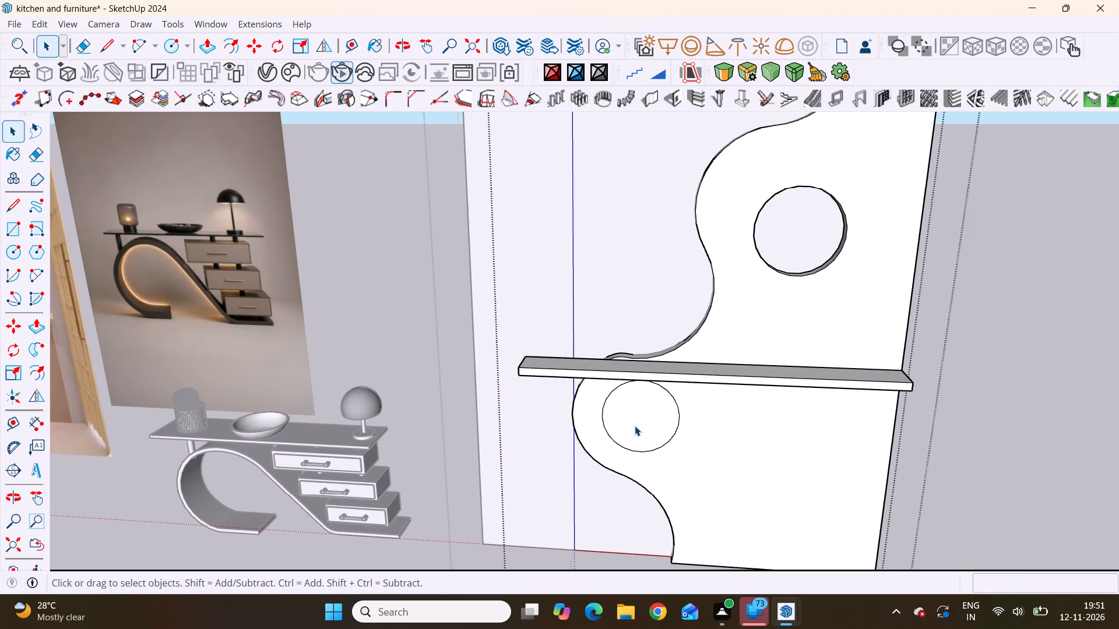
pyautogui.click(638, 429)
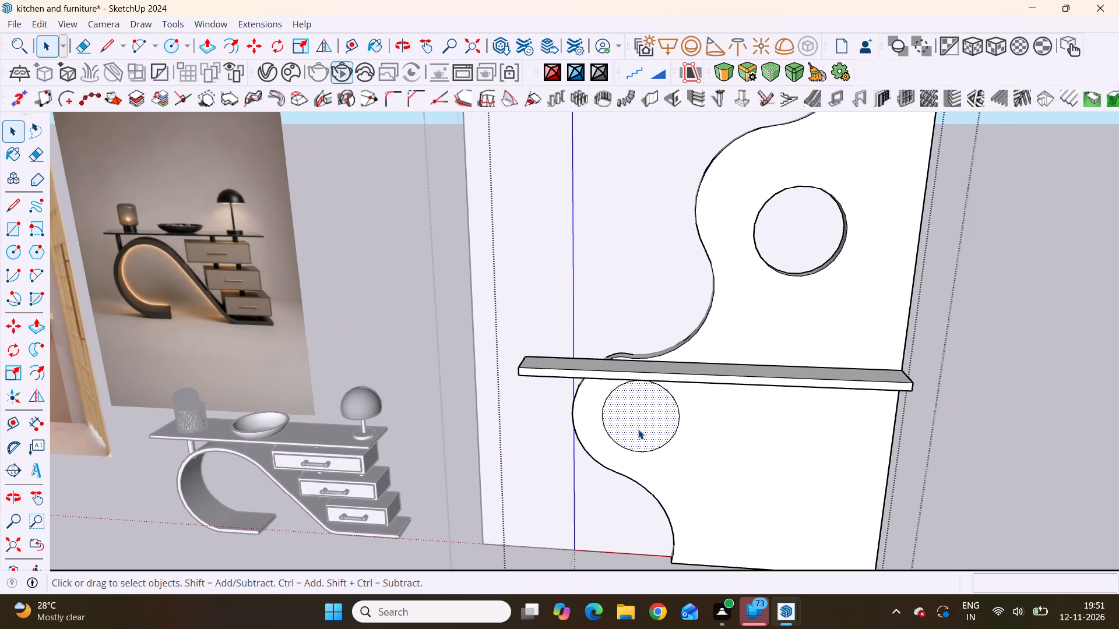
pyautogui.press('p')
pyautogui.click(639, 429)
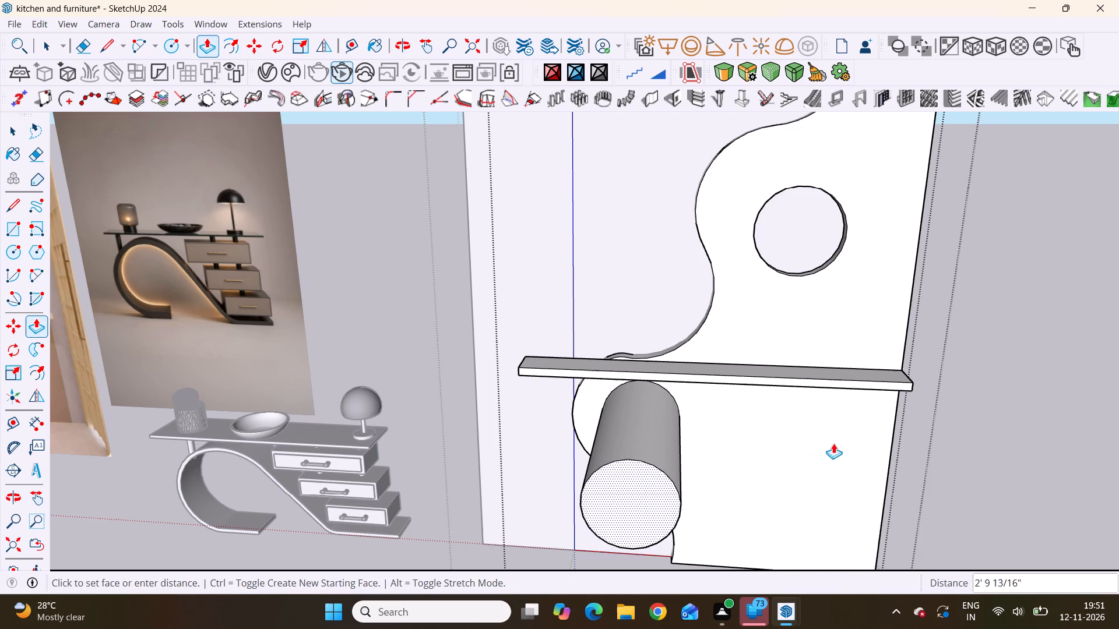
pyautogui.moveTo(831, 467); pyautogui.dragTo(509, 461, button='middle')
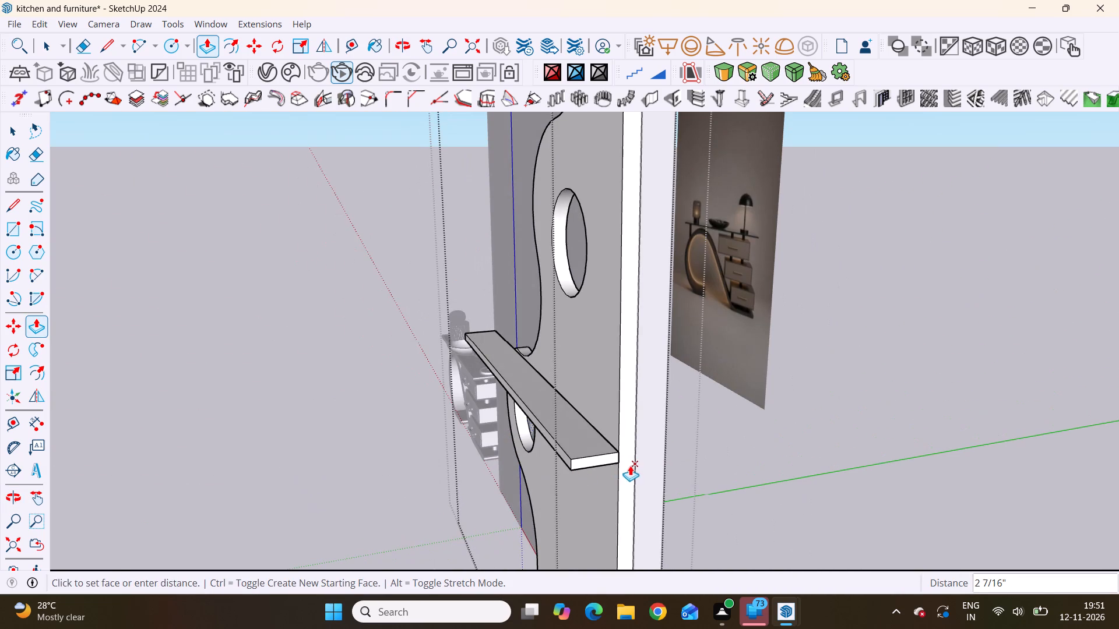
pyautogui.click(635, 464)
# Inspect both round openings in the modelled panel and compare the overall layout with the wall panel reference image.
pyautogui.scroll(-8, 648, 454)
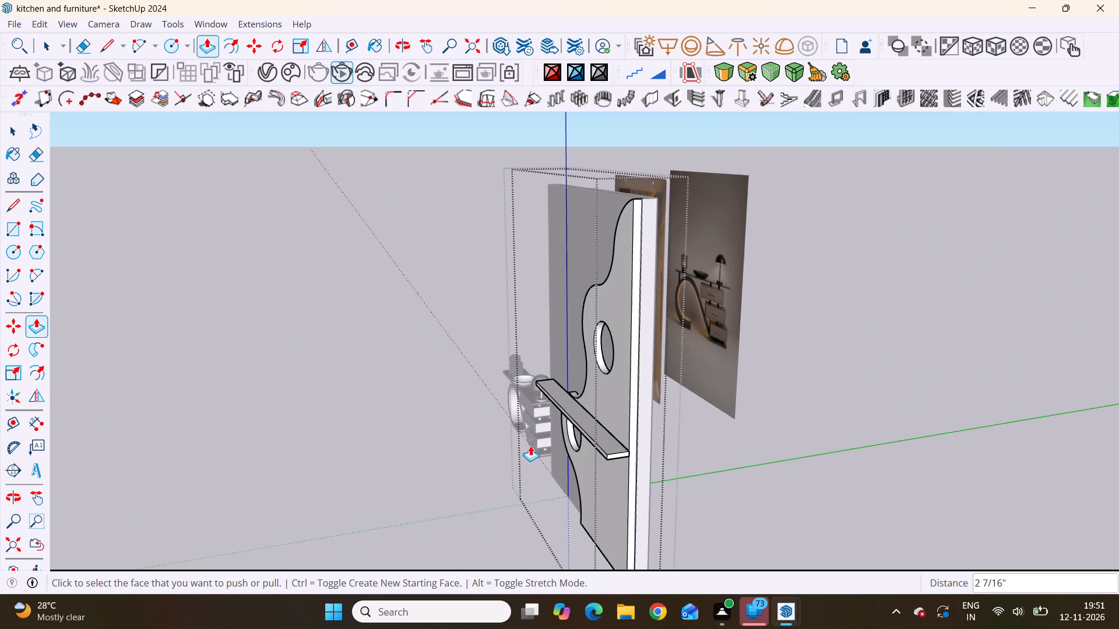
pyautogui.moveTo(529, 446); pyautogui.dragTo(770, 435, button='middle')
pyautogui.scroll(-5, 636, 352)
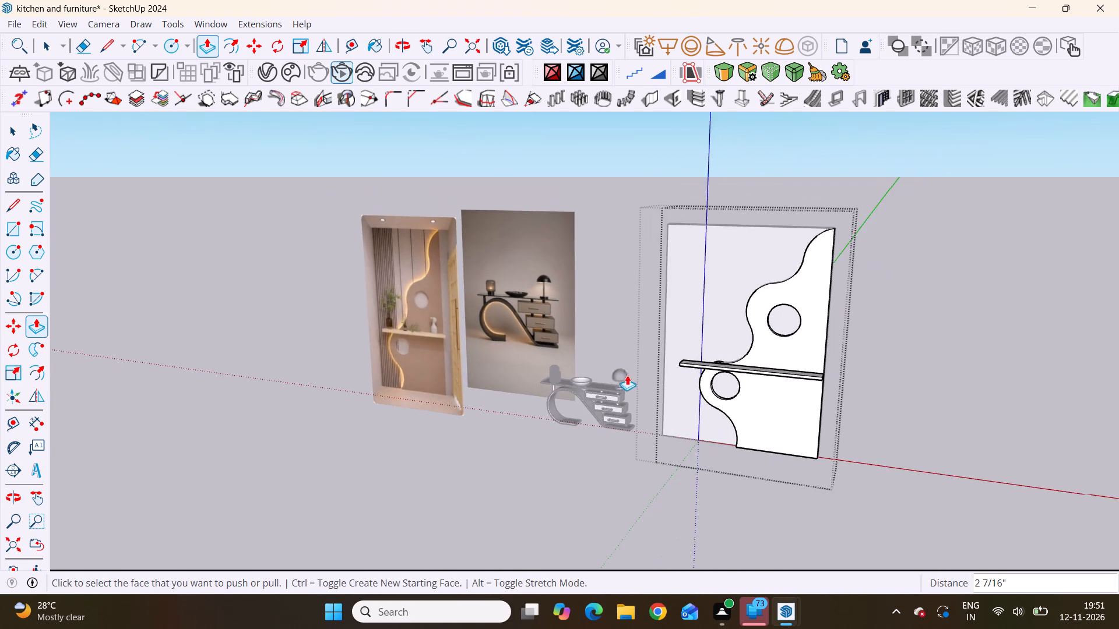
pyautogui.scroll(-6, 627, 375)
pyautogui.moveTo(716, 393); pyautogui.dragTo(814, 383, button='middle')
pyautogui.scroll(1, 815, 383)
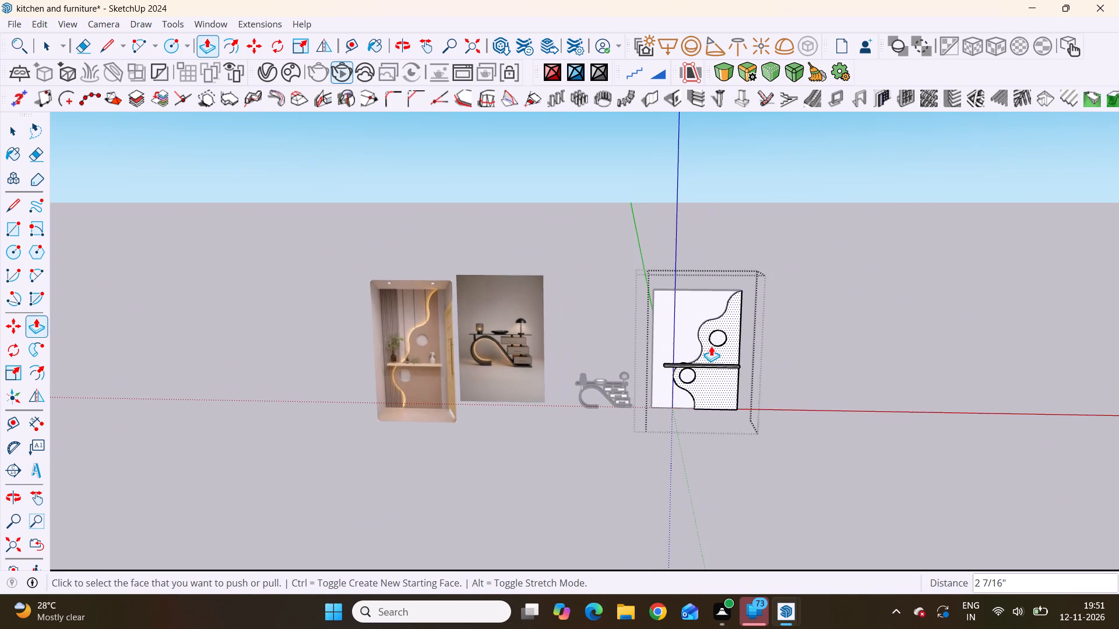
pyautogui.scroll(13, 711, 346)
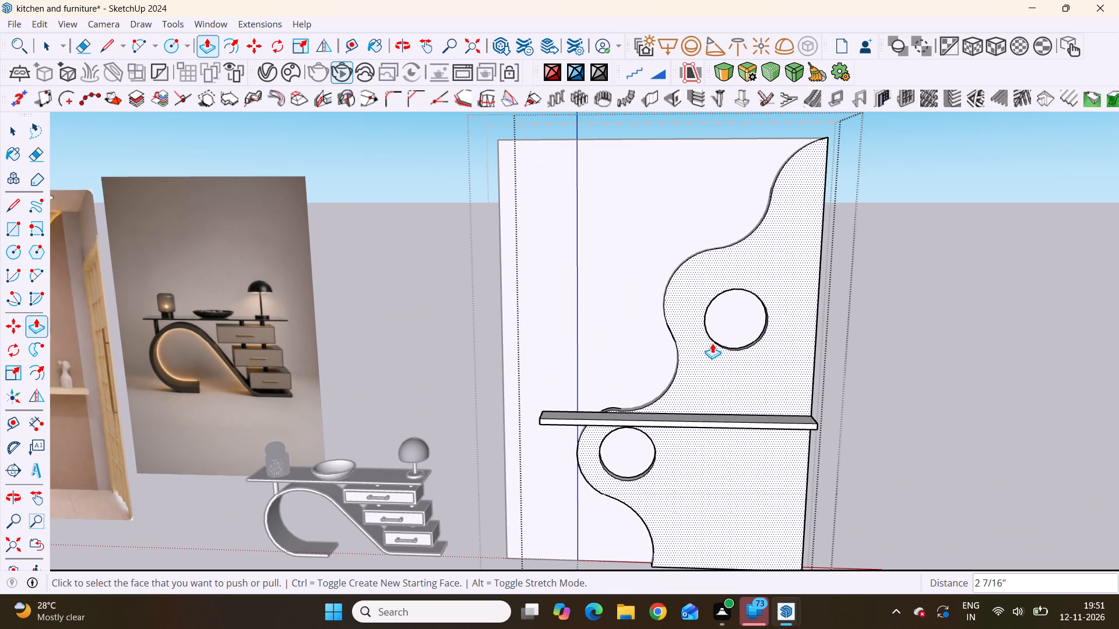
pyautogui.scroll(-9, 611, 404)
pyautogui.scroll(5, 639, 436)
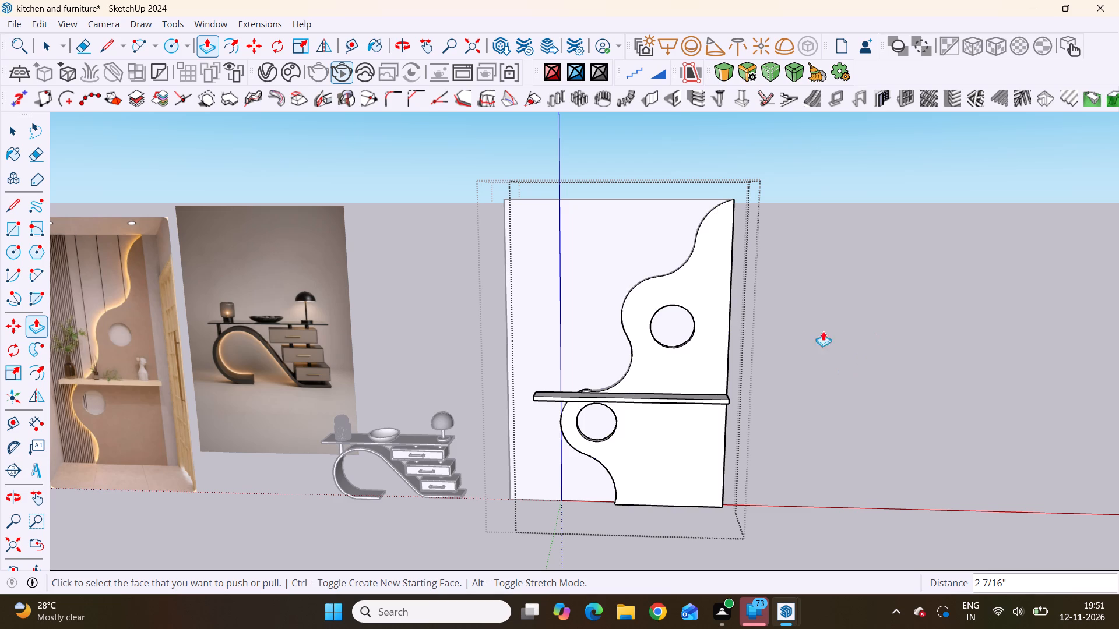
pyautogui.scroll(-7, 646, 362)
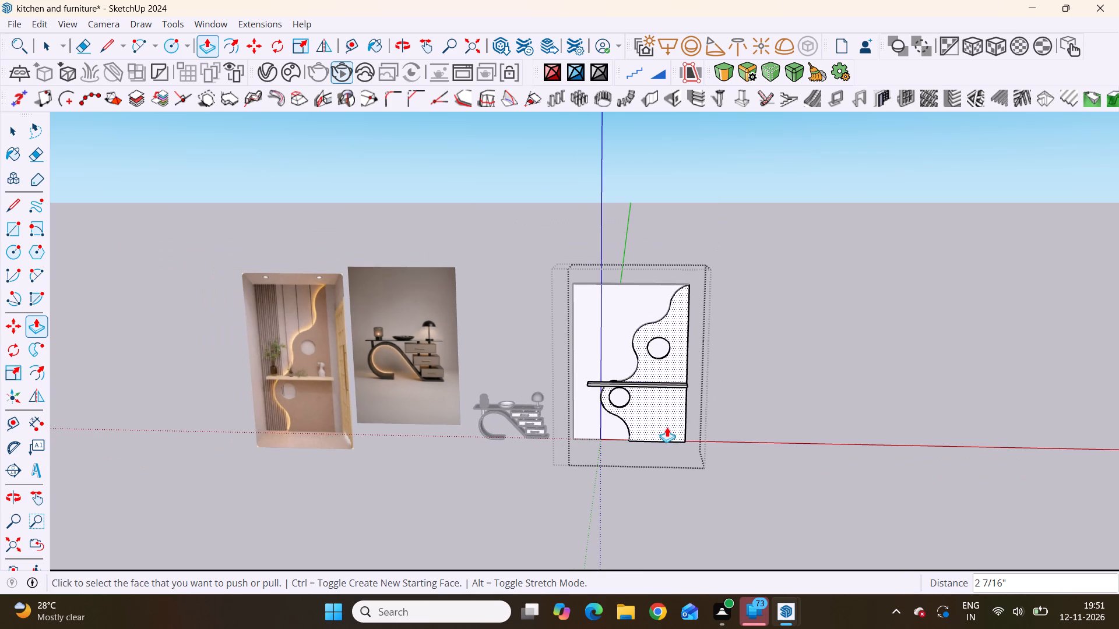
pyautogui.scroll(4, 661, 434)
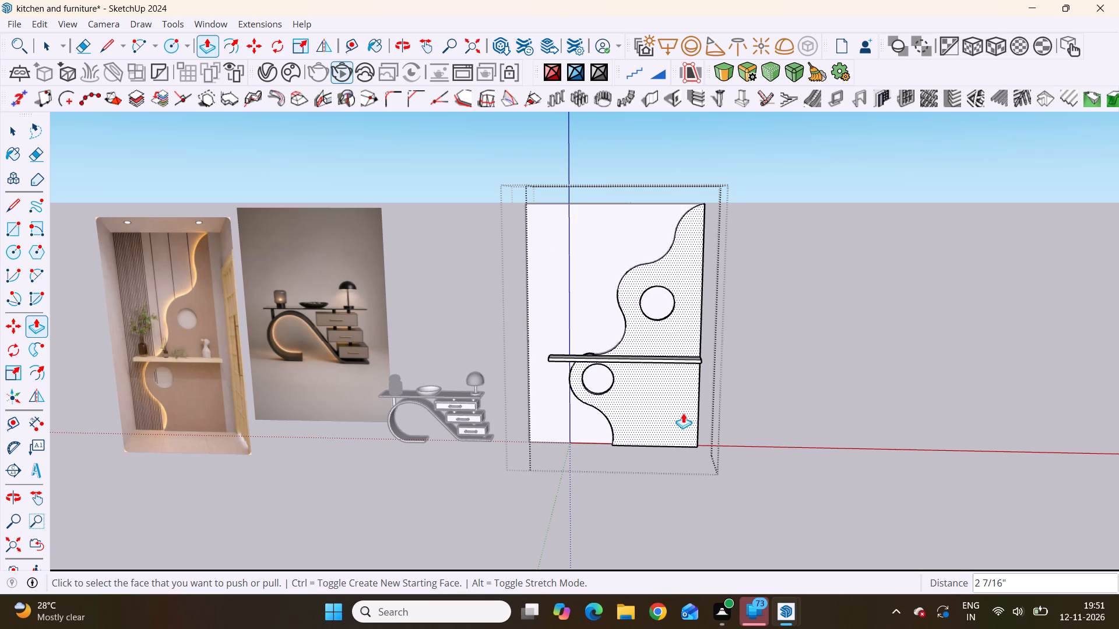
# Exit editing of the wavy front layer and its enclosing wall panel group.
pyautogui.press('space')
pyautogui.click(737, 357)
pyautogui.scroll(-2, 1033, 284)
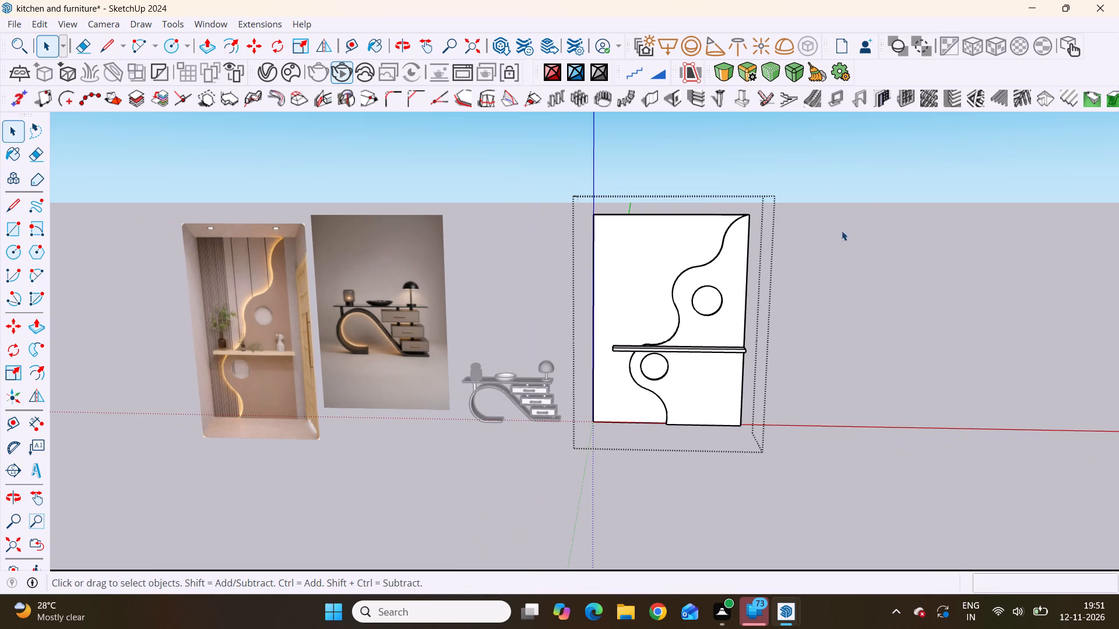
pyautogui.click(848, 216)
# Examine the vertical slats and grooved section in the wall panel reference image and compare them with the modelled panel.
pyautogui.scroll(4, 206, 266)
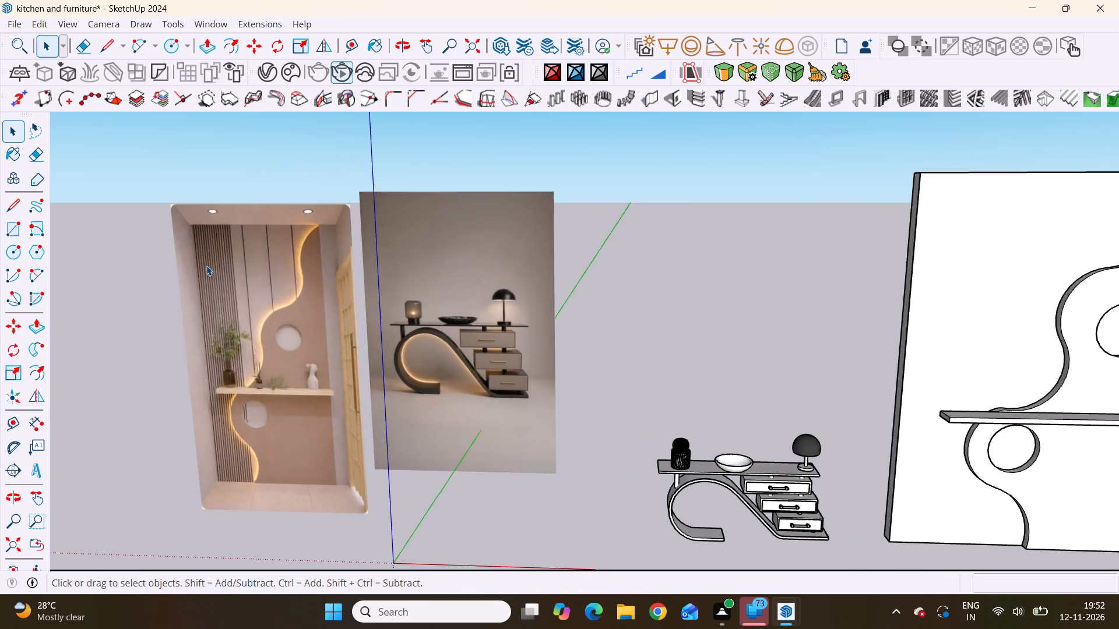
pyautogui.scroll(3, 228, 262)
pyautogui.moveTo(254, 274); pyautogui.dragTo(393, 265, button='middle')
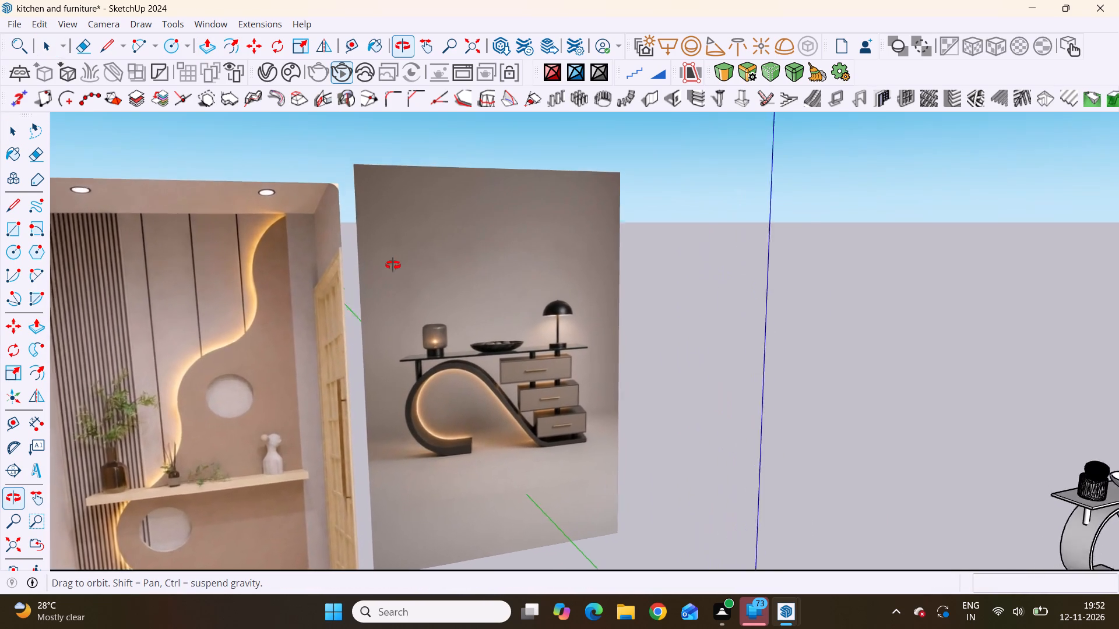
pyautogui.moveTo(393, 265); pyautogui.dragTo(247, 210, button='middle')
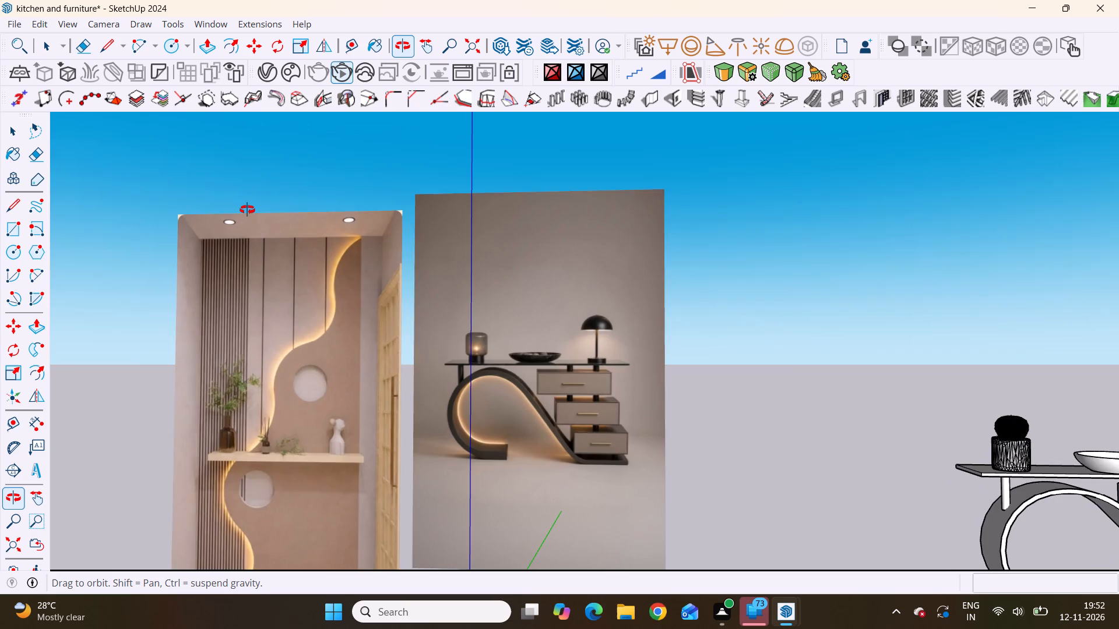
pyautogui.moveTo(247, 210); pyautogui.dragTo(255, 294, button='middle')
pyautogui.scroll(-6, 262, 294)
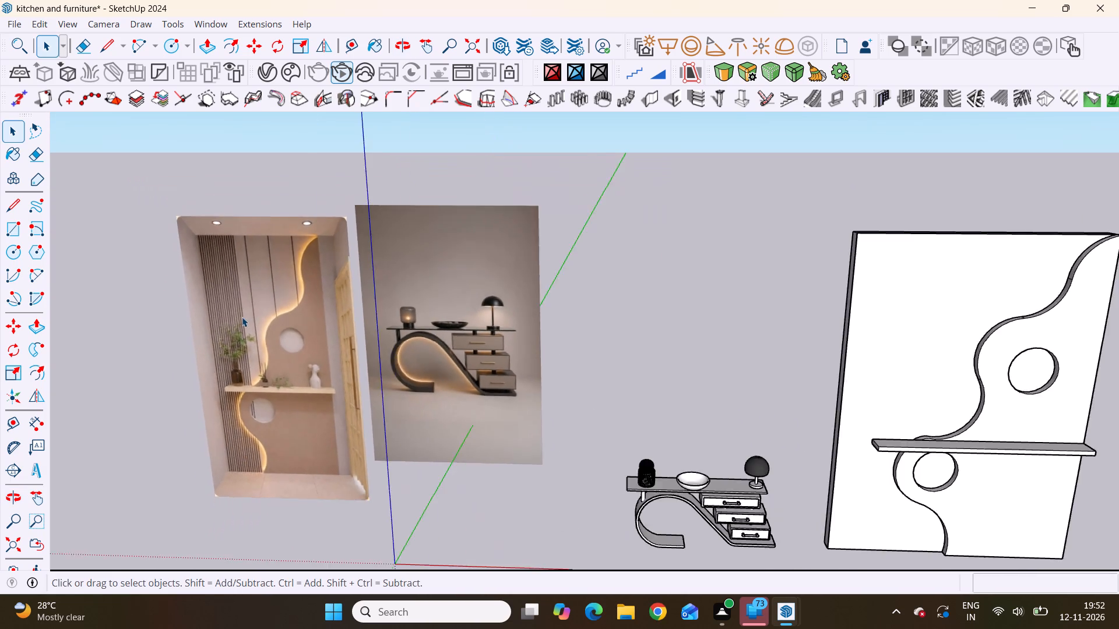
pyautogui.scroll(-6, 242, 317)
pyautogui.scroll(2, 498, 309)
pyautogui.moveTo(504, 306); pyautogui.dragTo(465, 285, button='middle')
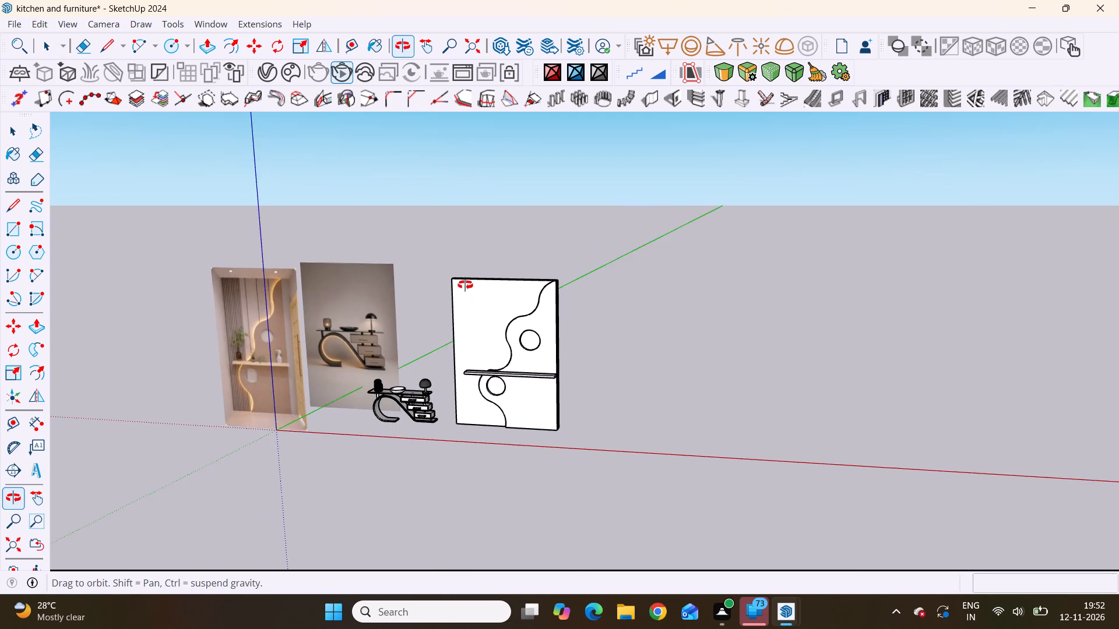
pyautogui.moveTo(465, 285); pyautogui.dragTo(513, 296, button='middle')
pyautogui.scroll(3, 512, 296)
pyautogui.scroll(-7, 523, 291)
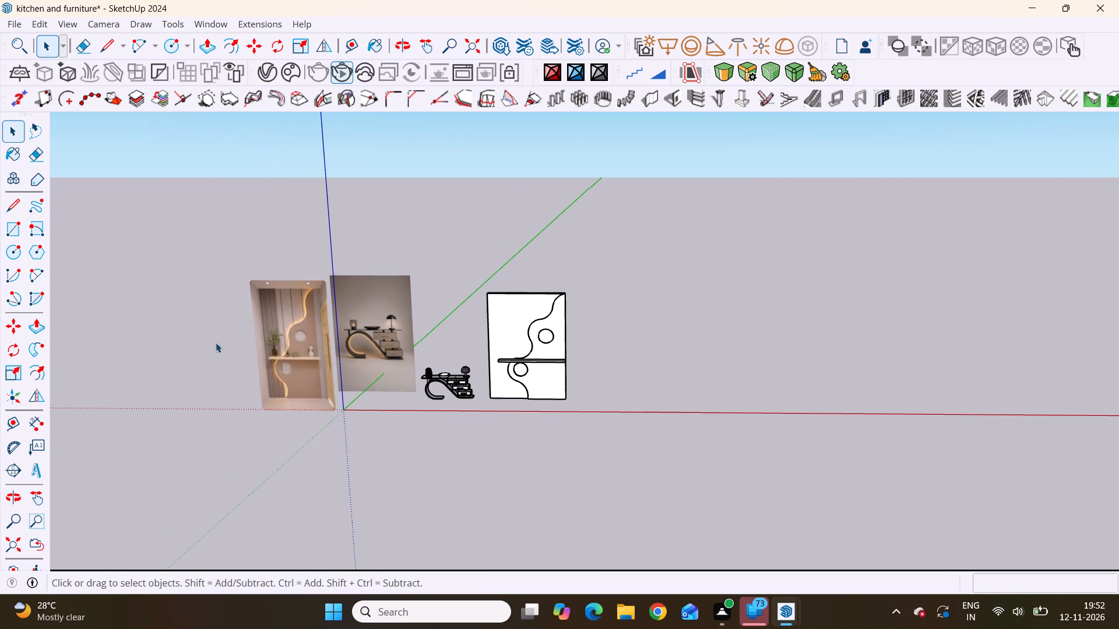
# Examine the modelled wall panel from several angles and compare its overall proportions with the wall panel reference image.
pyautogui.scroll(14, 283, 280)
pyautogui.scroll(-7, 237, 302)
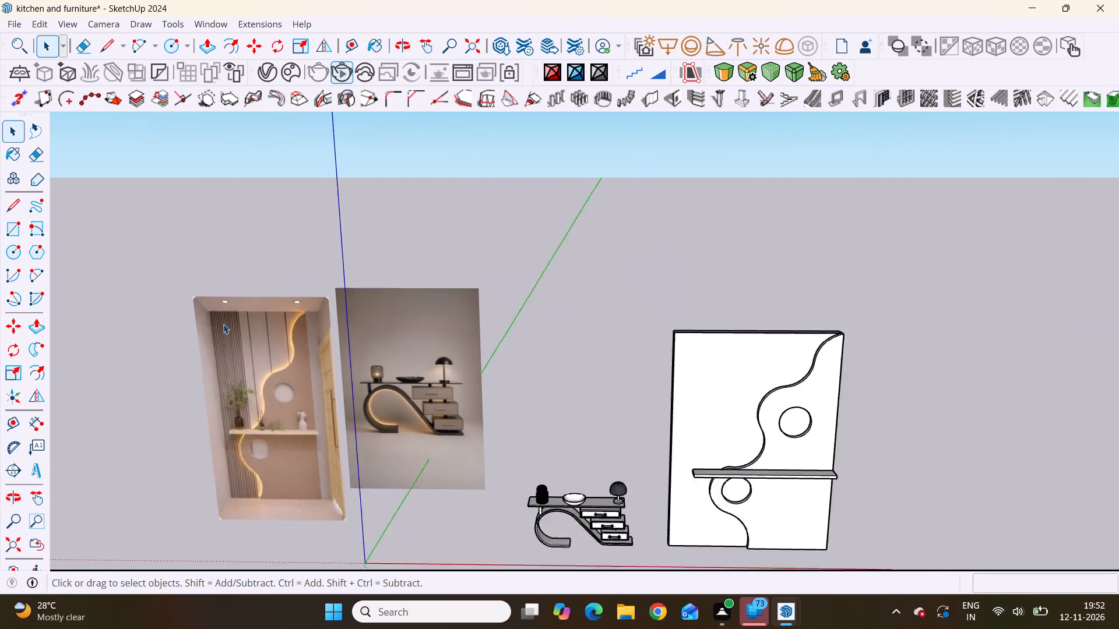
pyautogui.scroll(-12, 223, 324)
pyautogui.moveTo(248, 348); pyautogui.dragTo(347, 273, button='middle')
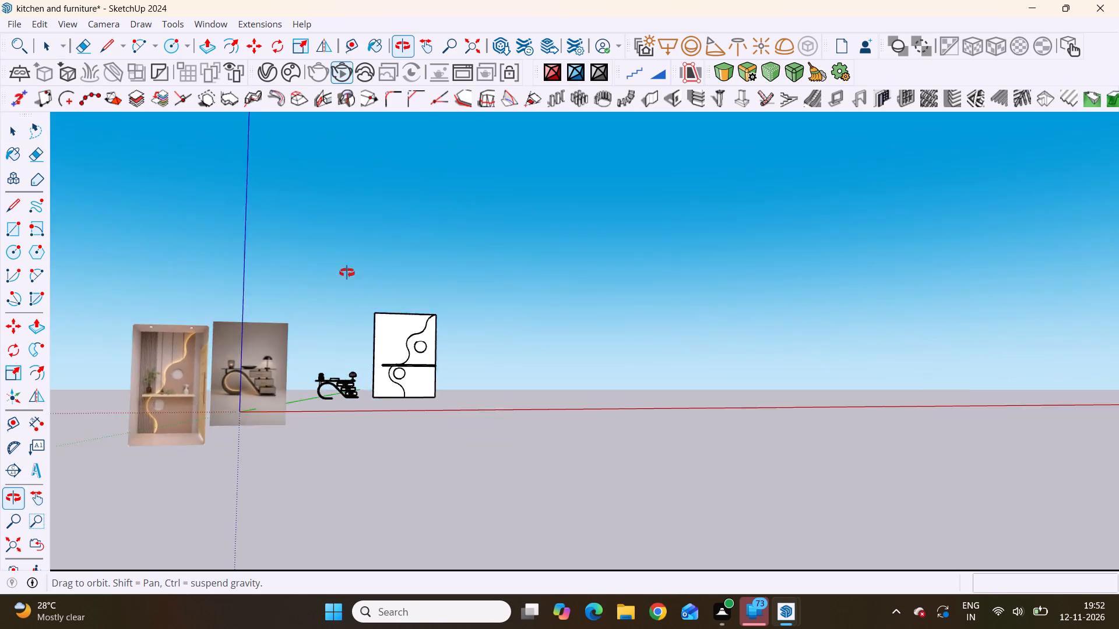
pyautogui.moveTo(347, 273); pyautogui.dragTo(306, 434, button='middle')
pyautogui.scroll(1, 305, 436)
pyautogui.scroll(-8, 336, 400)
pyautogui.moveTo(239, 397); pyautogui.dragTo(228, 354, button='middle')
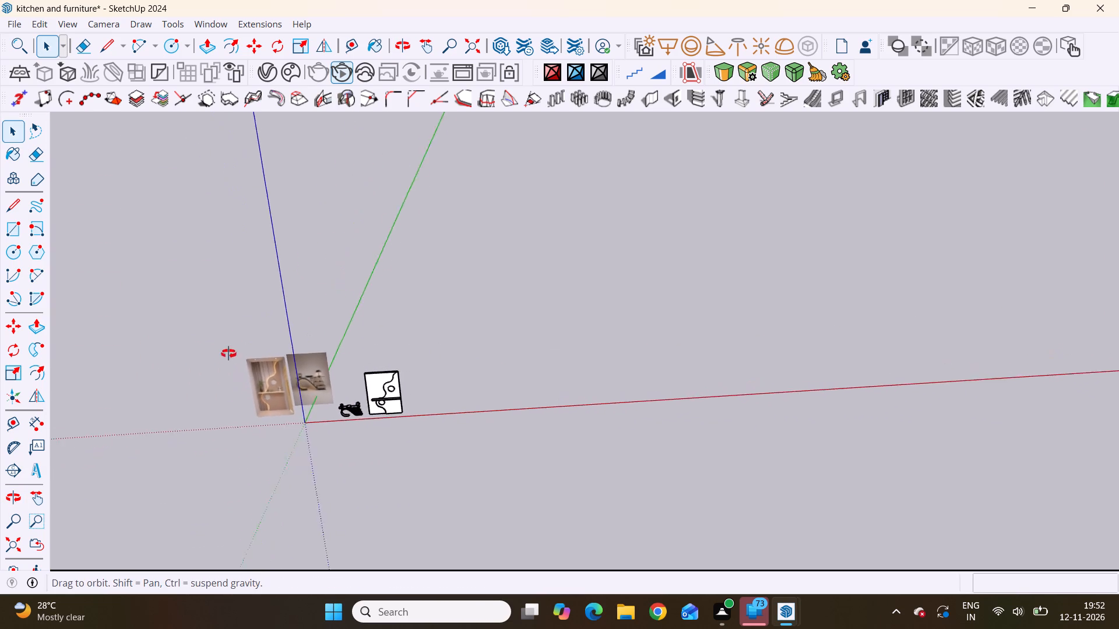
pyautogui.moveTo(228, 354); pyautogui.dragTo(309, 335, button='middle')
pyautogui.scroll(1, 312, 344)
pyautogui.scroll(-4, 339, 436)
pyautogui.moveTo(344, 458); pyautogui.dragTo(305, 371, button='middle')
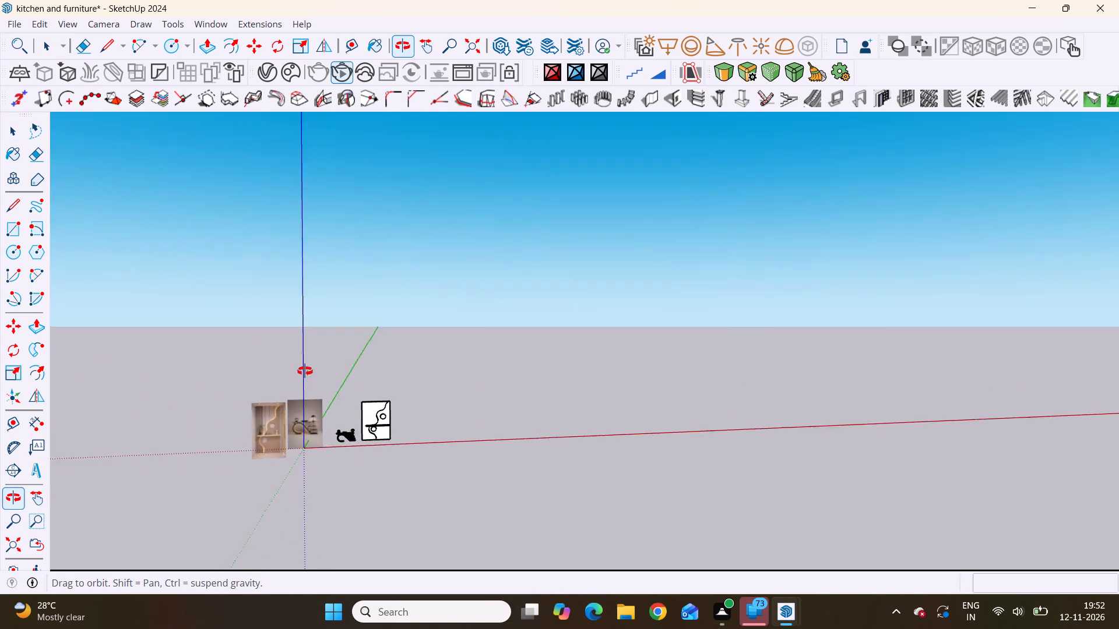
pyautogui.moveTo(305, 371); pyautogui.dragTo(294, 332, button='middle')
pyautogui.scroll(11, 343, 422)
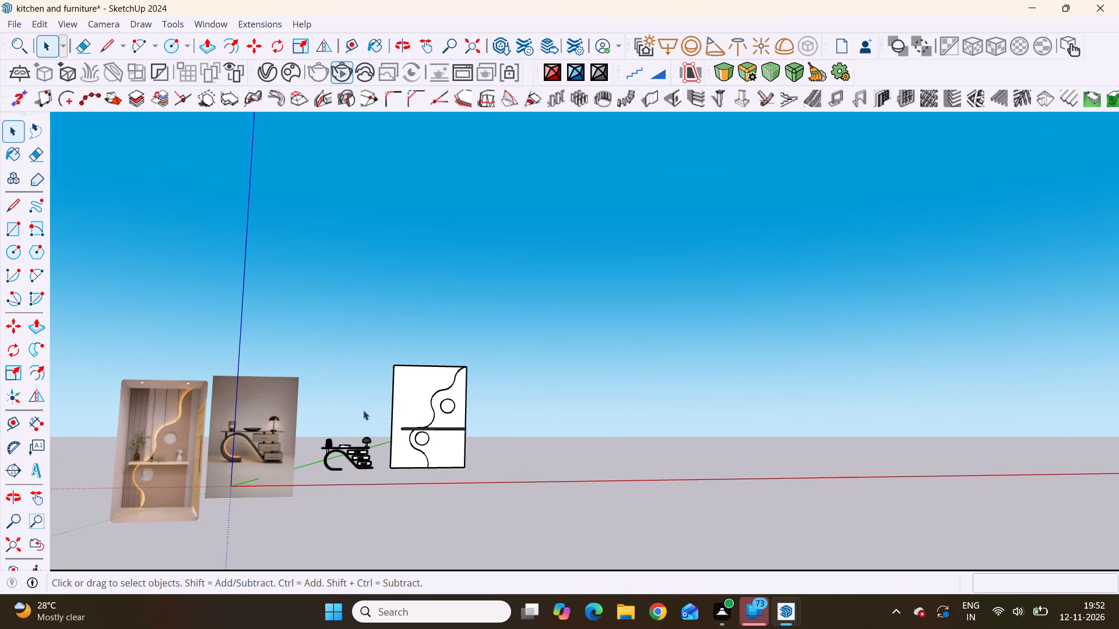
pyautogui.moveTo(423, 386); pyautogui.dragTo(444, 456, button='middle')
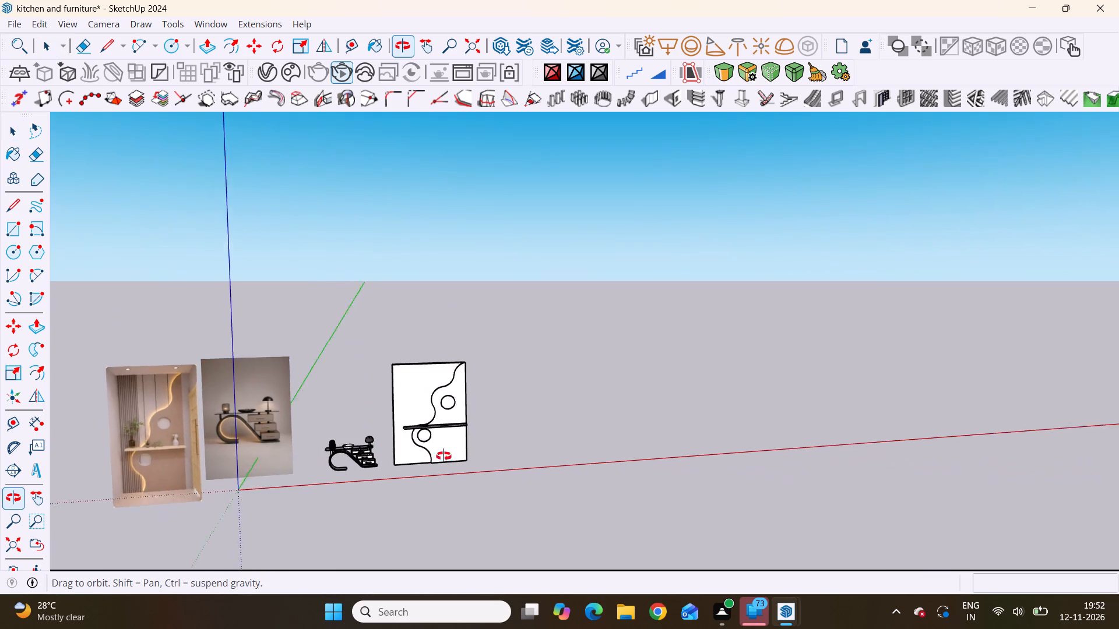
pyautogui.moveTo(444, 456); pyautogui.dragTo(458, 526, button='middle')
pyautogui.scroll(2, 479, 404)
pyautogui.moveTo(477, 391); pyautogui.dragTo(392, 470, button='middle')
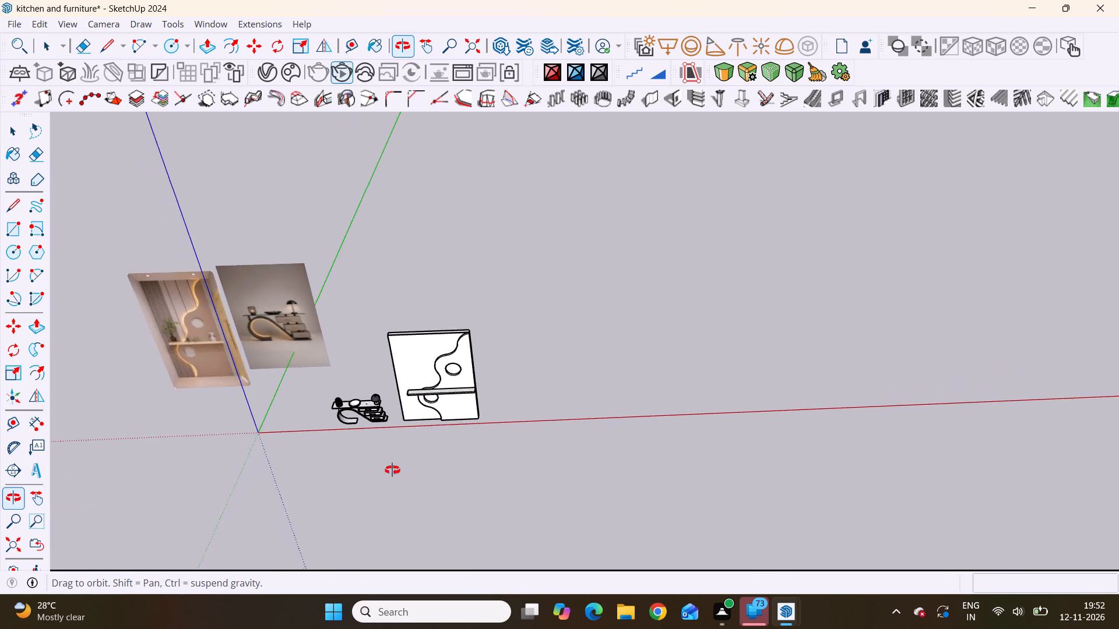
pyautogui.moveTo(392, 470); pyautogui.dragTo(392, 471, button='middle')
pyautogui.scroll(10, 443, 370)
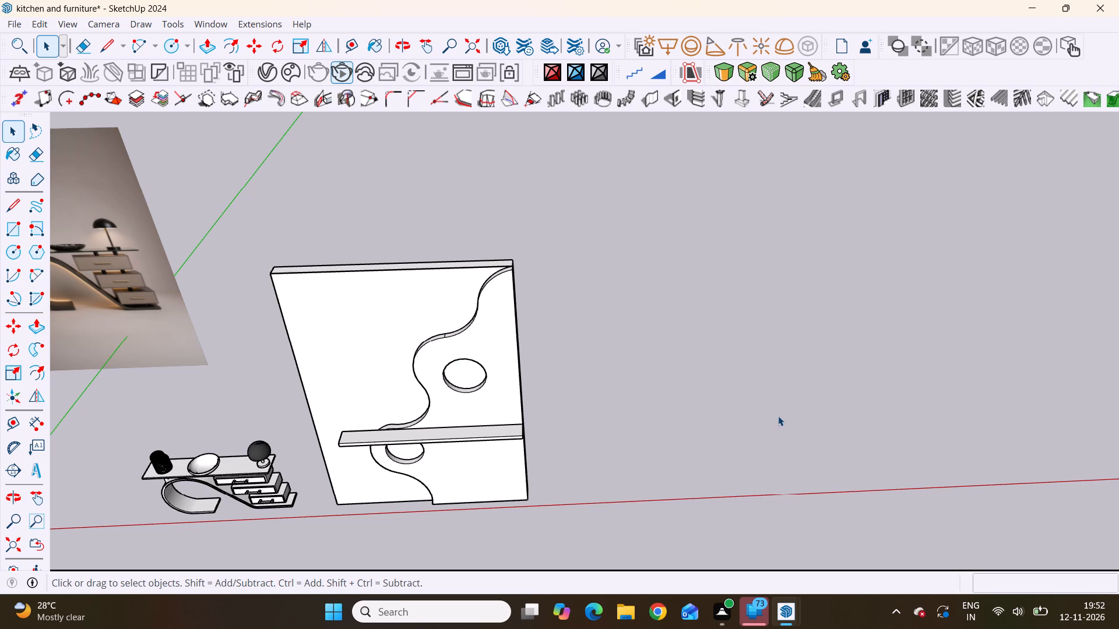
# Inside the wall panel group, pull the back panel's side face about 1' 7/16" outward past the front layer's straight edge, then exit the group.
pyautogui.scroll(-3, 495, 422)
pyautogui.moveTo(566, 376); pyautogui.dragTo(352, 407, button='middle')
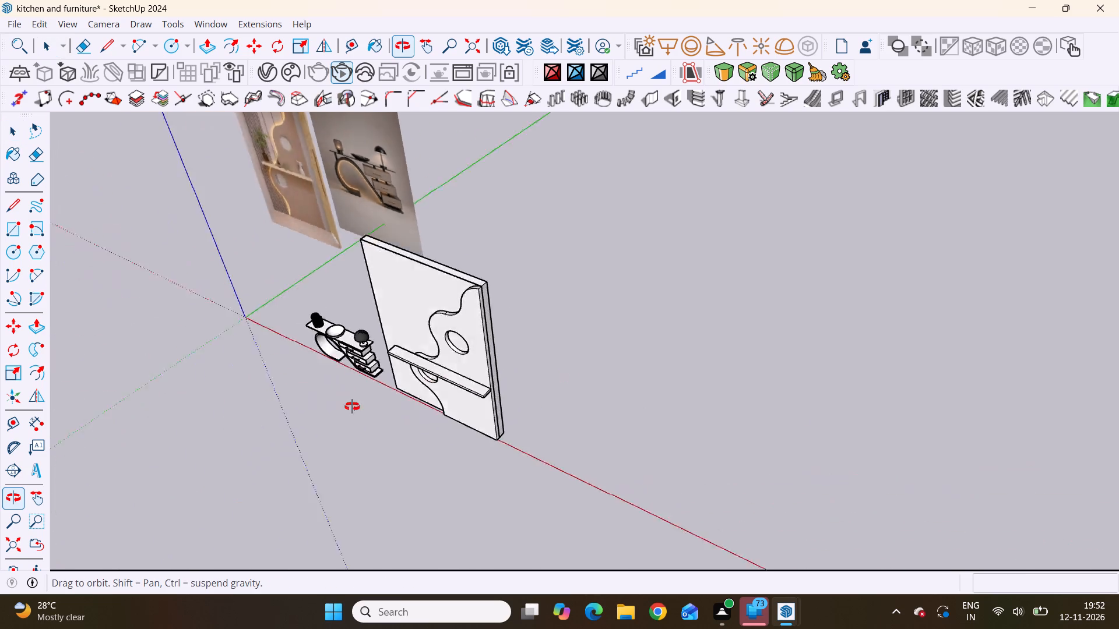
pyautogui.moveTo(352, 407); pyautogui.dragTo(240, 386, button='middle')
pyautogui.scroll(10, 487, 349)
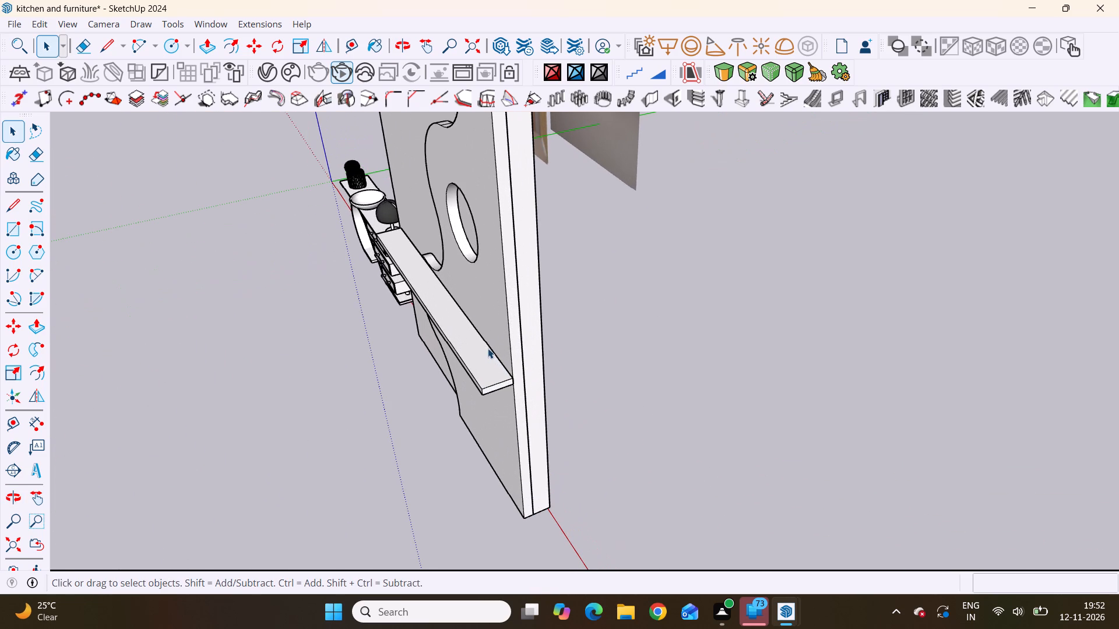
pyautogui.click(529, 334)
pyautogui.doubleClick(531, 337)
pyautogui.click(532, 337)
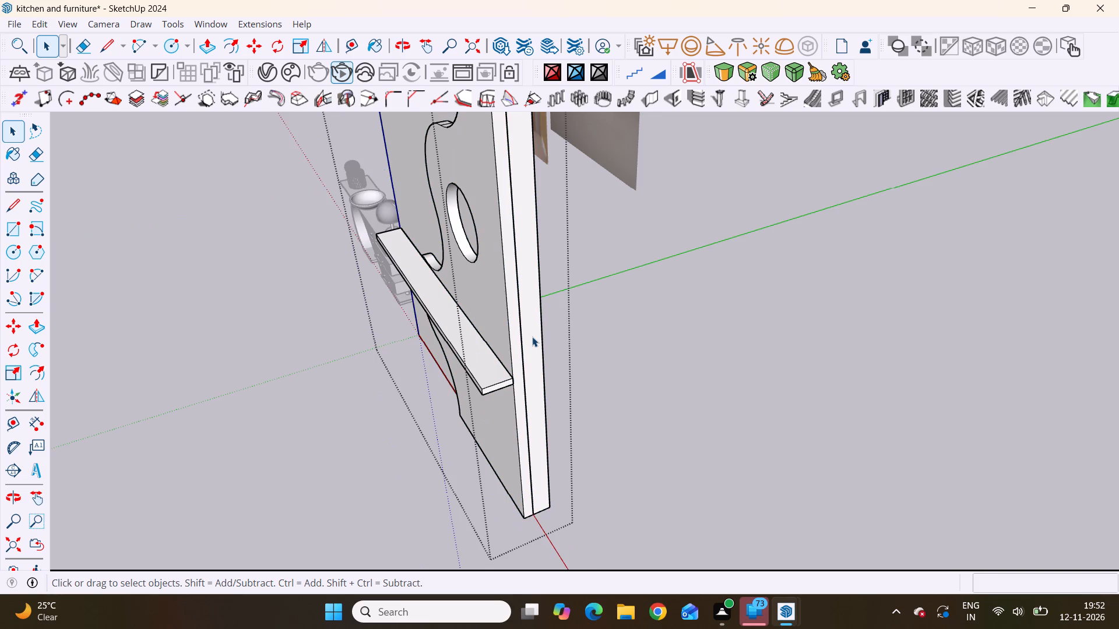
pyautogui.press('p')
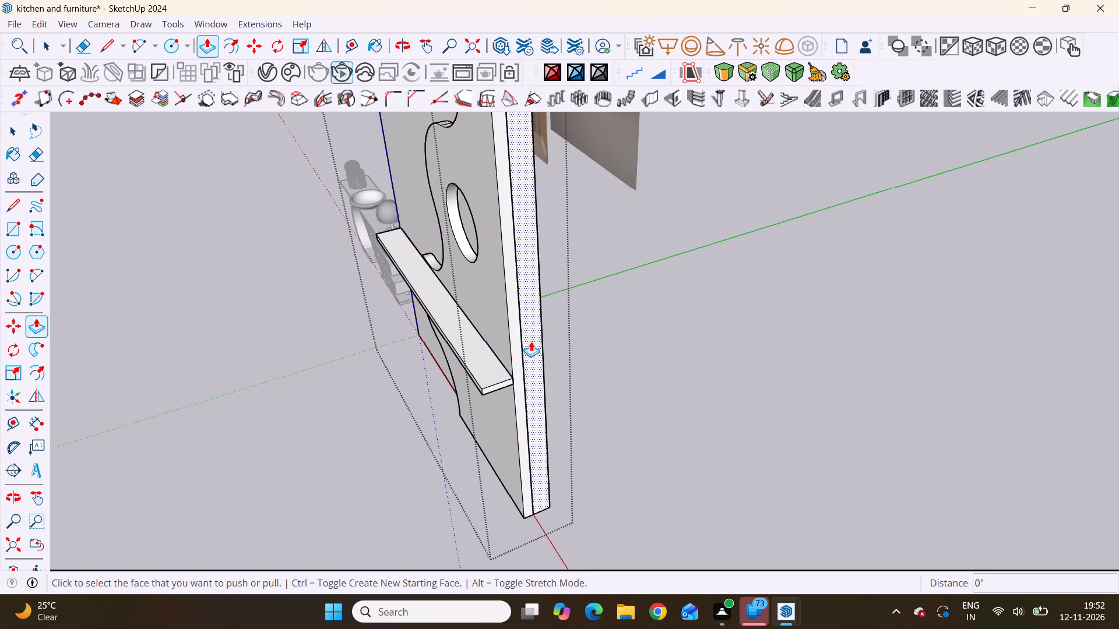
pyautogui.click(531, 341)
pyautogui.scroll(-10, 537, 370)
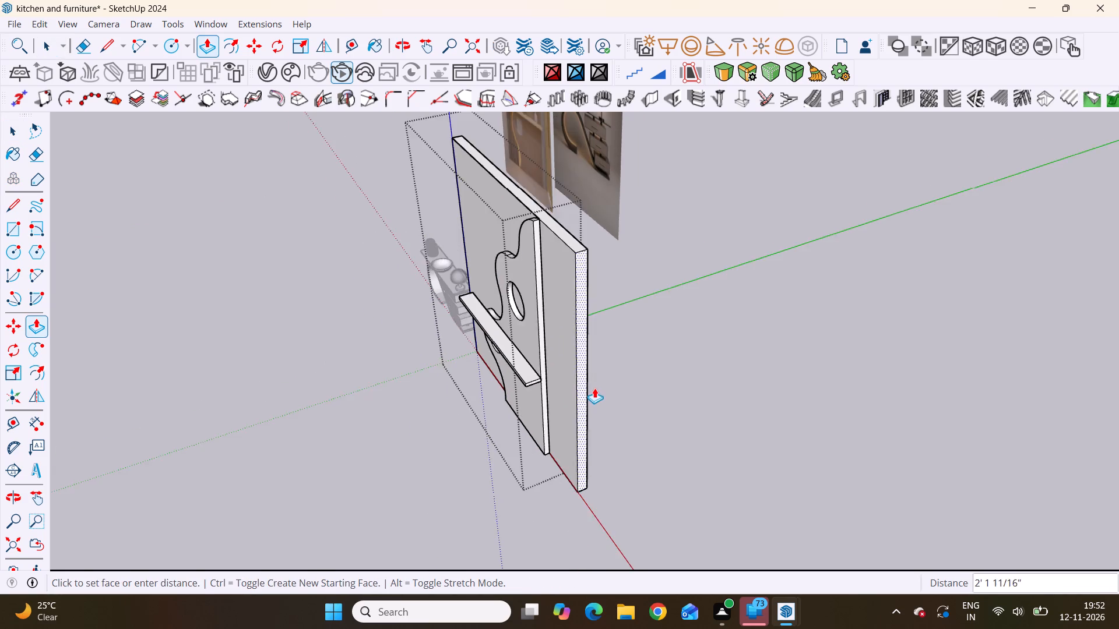
pyautogui.scroll(-3, 594, 388)
pyautogui.moveTo(555, 387); pyautogui.dragTo(819, 317, button='middle')
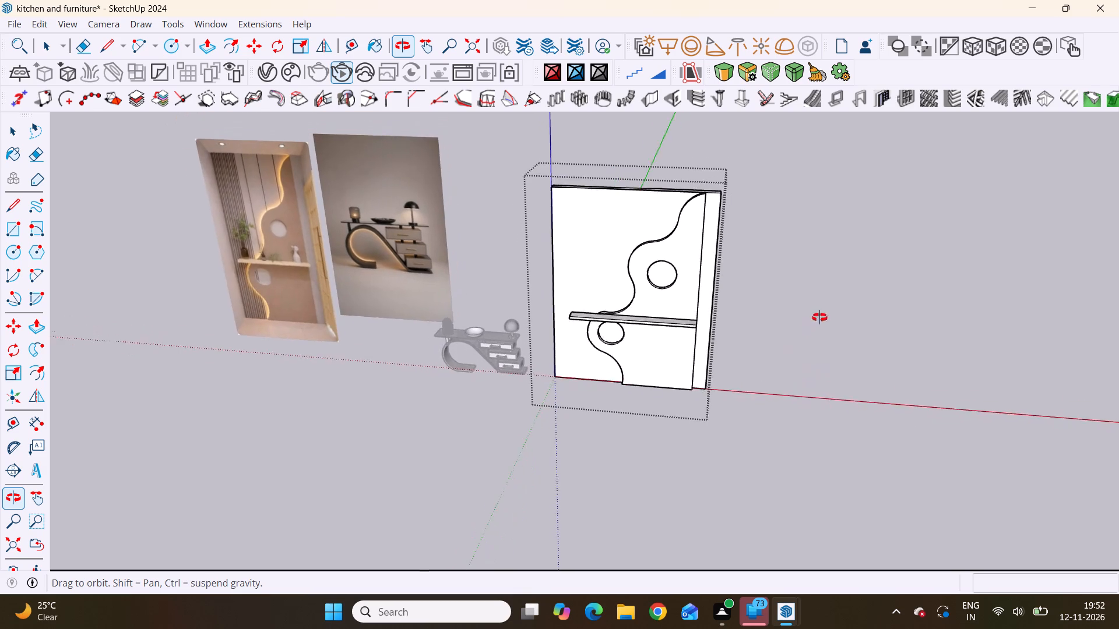
pyautogui.moveTo(819, 317); pyautogui.dragTo(847, 283, button='middle')
pyautogui.scroll(1, 847, 283)
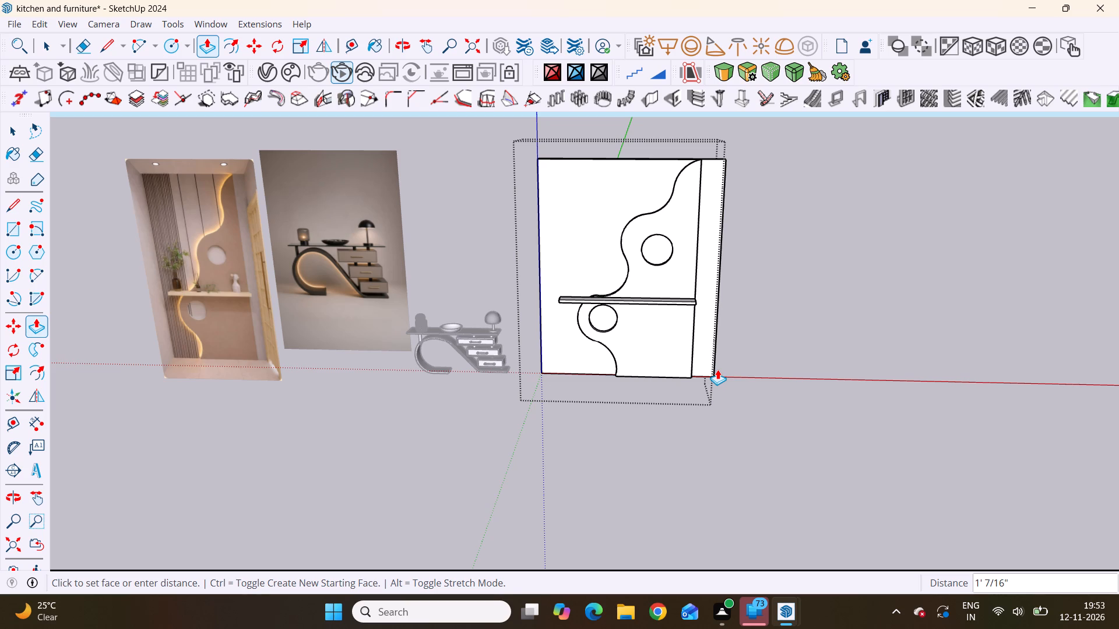
pyautogui.click(717, 369)
pyautogui.scroll(-8, 555, 461)
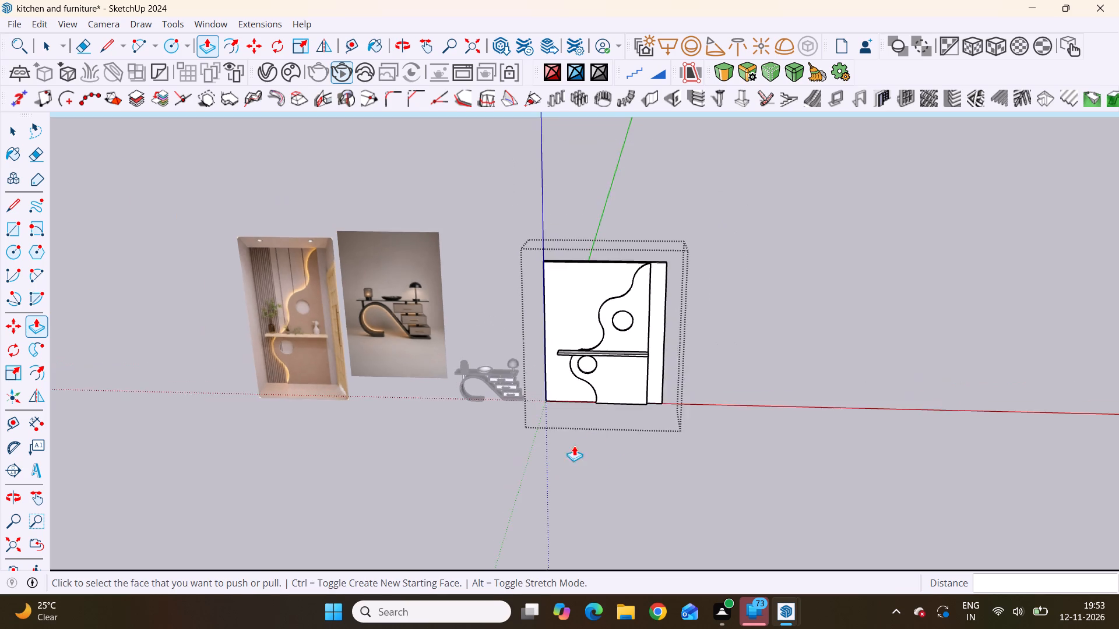
pyautogui.scroll(-6, 574, 446)
pyautogui.scroll(1, 687, 381)
pyautogui.moveTo(688, 380); pyautogui.dragTo(579, 400, button='middle')
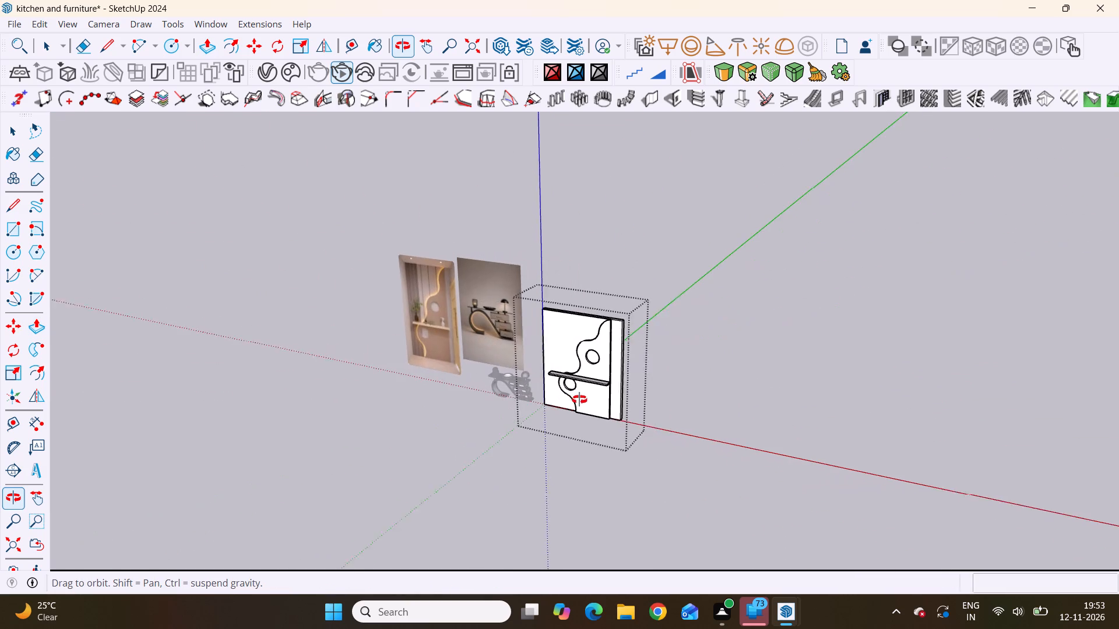
pyautogui.moveTo(579, 400); pyautogui.dragTo(585, 402, button='middle')
pyautogui.scroll(1, 583, 402)
pyautogui.press('space')
pyautogui.click(741, 300)
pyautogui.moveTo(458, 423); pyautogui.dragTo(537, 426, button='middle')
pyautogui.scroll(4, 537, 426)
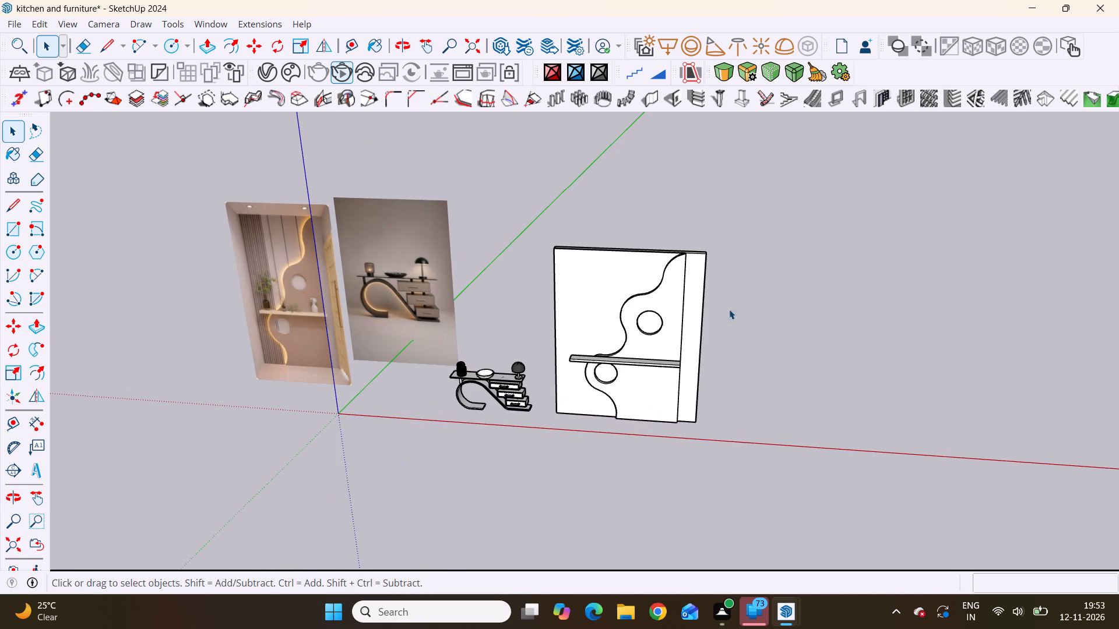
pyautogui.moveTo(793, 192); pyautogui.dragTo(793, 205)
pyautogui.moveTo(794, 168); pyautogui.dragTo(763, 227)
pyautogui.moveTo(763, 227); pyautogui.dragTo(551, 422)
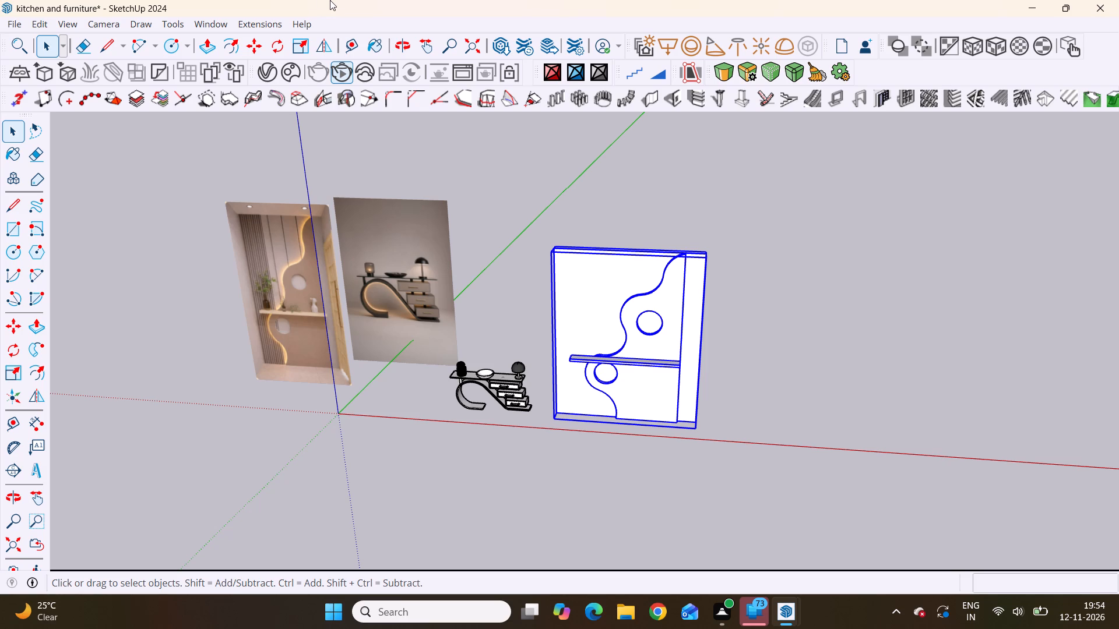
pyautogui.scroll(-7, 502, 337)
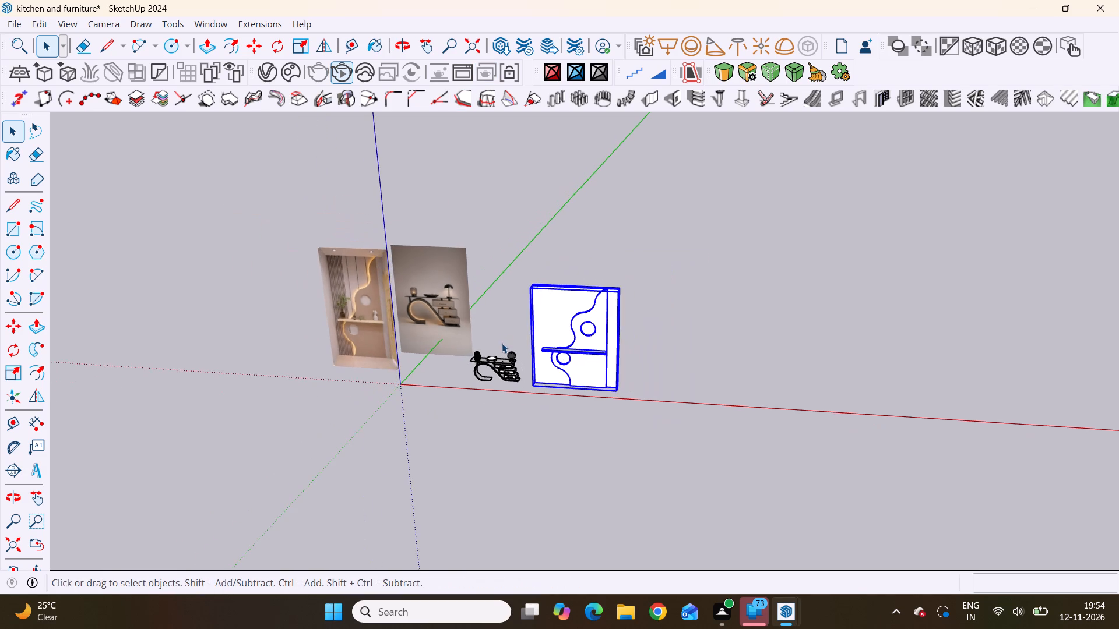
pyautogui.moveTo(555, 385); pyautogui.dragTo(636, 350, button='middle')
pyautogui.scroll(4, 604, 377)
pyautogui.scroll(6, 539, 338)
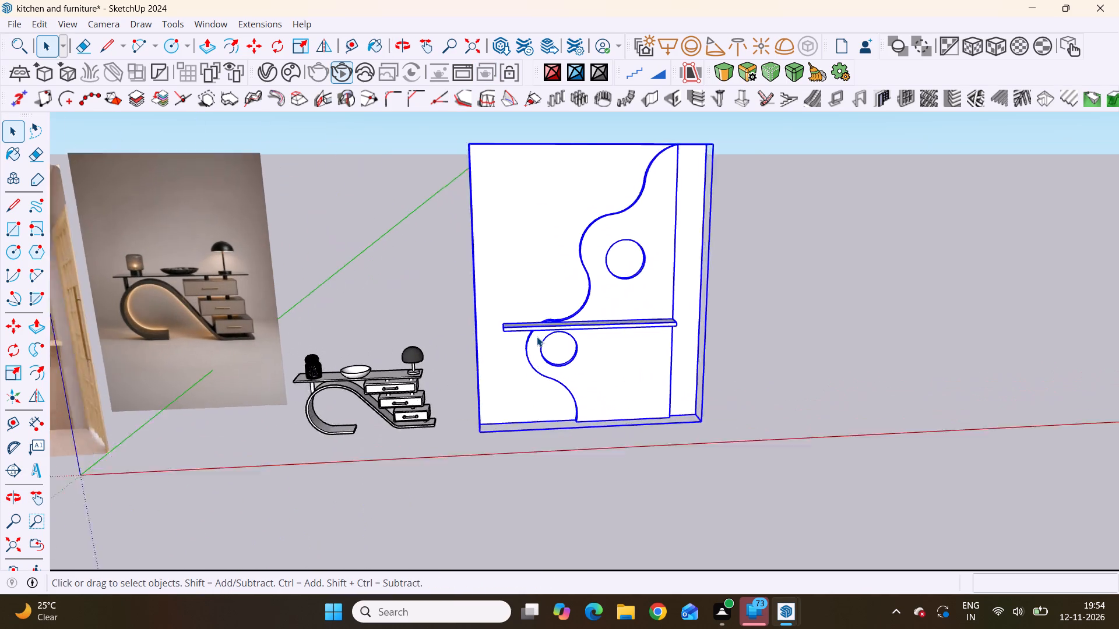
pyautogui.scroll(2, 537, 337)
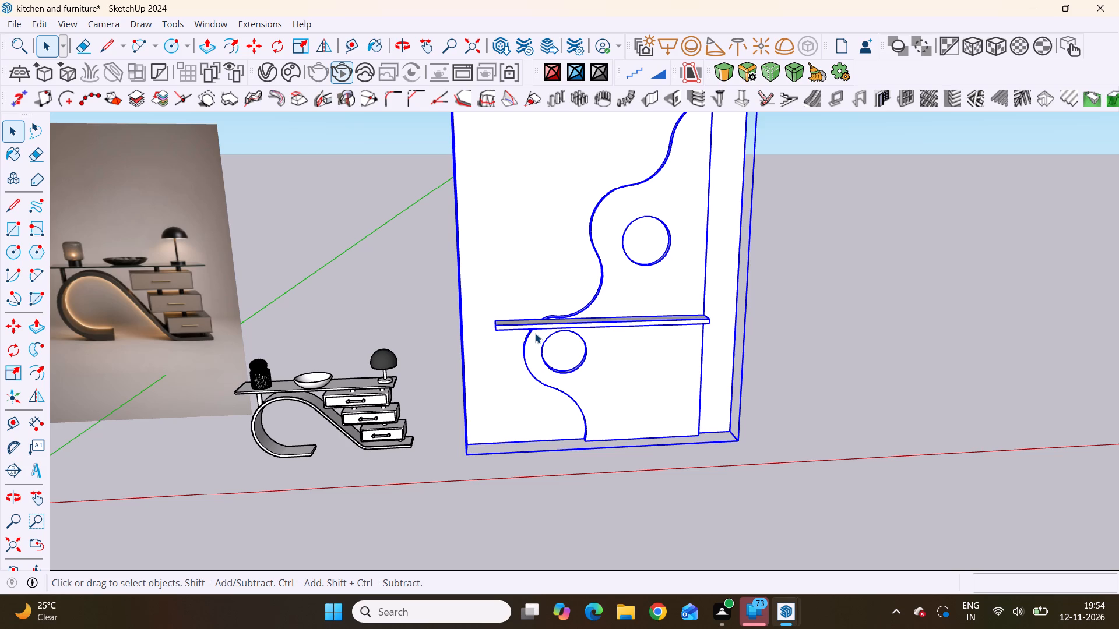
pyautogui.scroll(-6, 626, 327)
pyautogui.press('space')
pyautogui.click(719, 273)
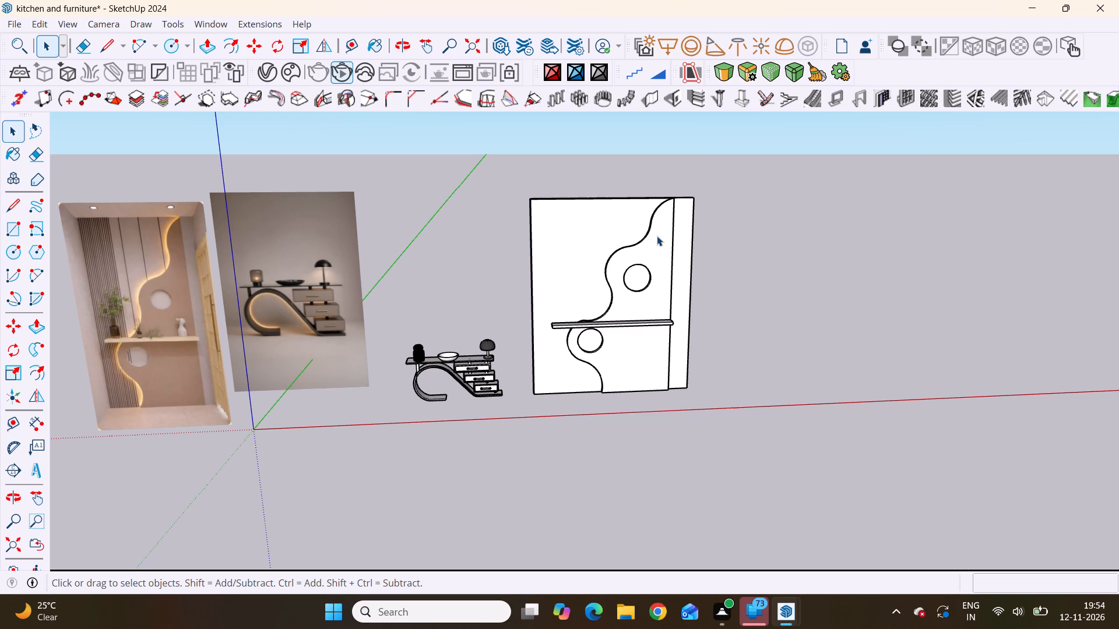
# Examine the slats, grooves and wavy lit edge in the wall panel reference image and compare them with the widened model.
pyautogui.scroll(17, 78, 255)
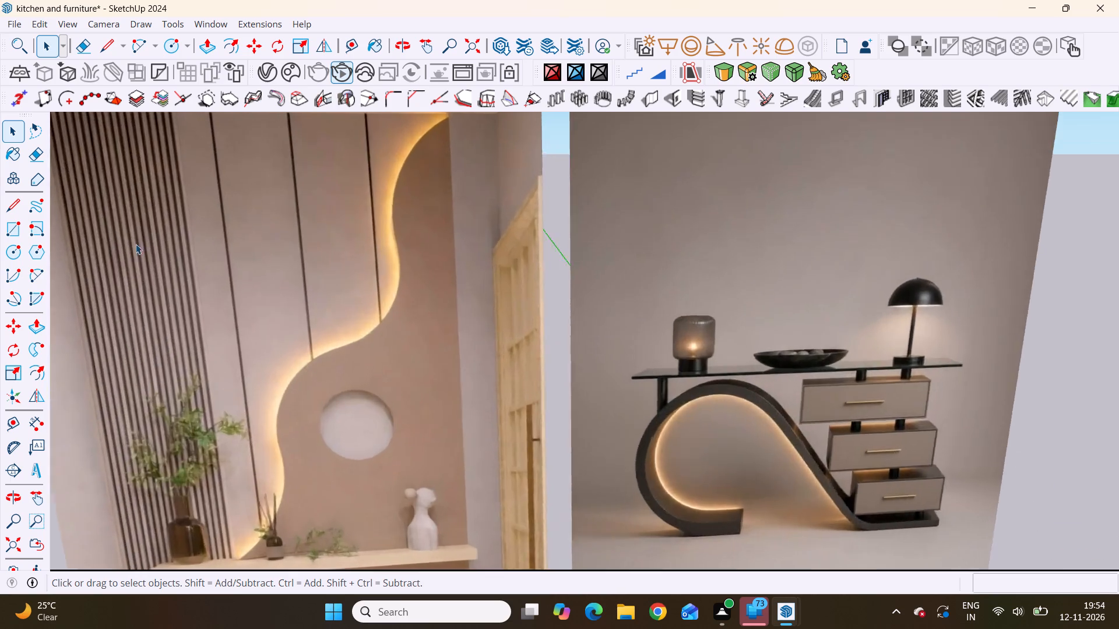
pyautogui.scroll(9, 136, 244)
pyautogui.scroll(-20, 137, 244)
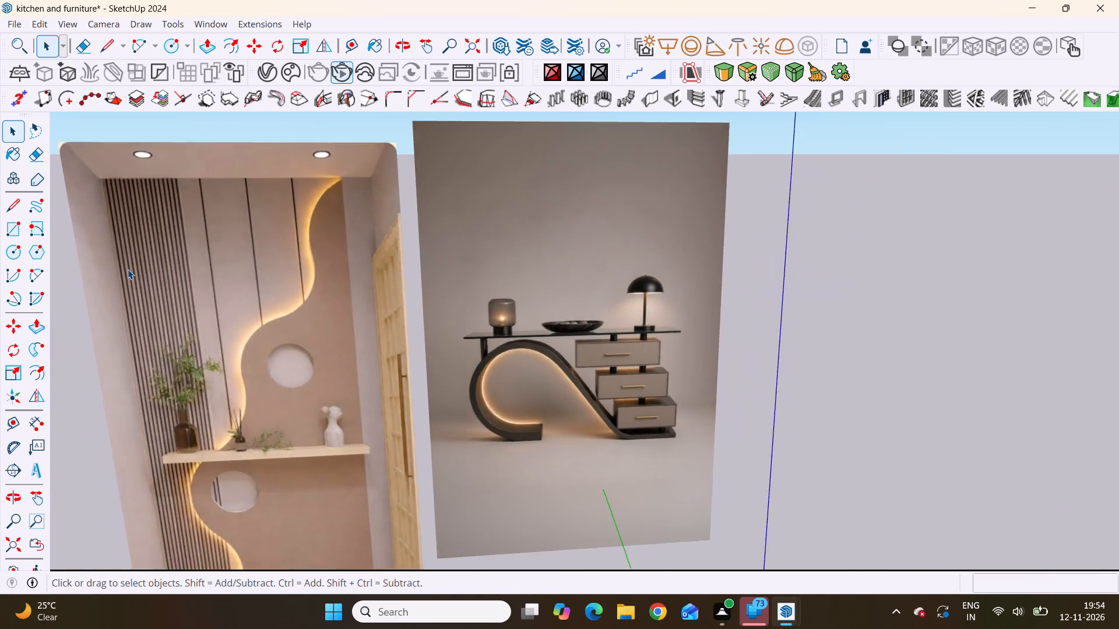
pyautogui.scroll(-20, 128, 269)
pyautogui.scroll(-1, 128, 269)
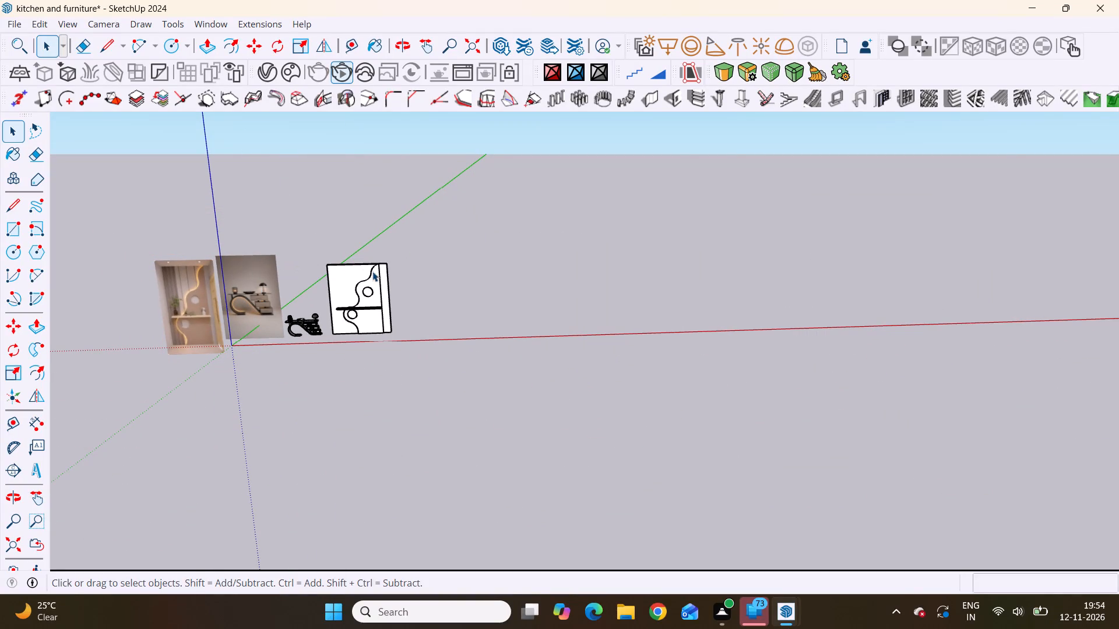
pyautogui.moveTo(390, 260); pyautogui.dragTo(380, 265, button='middle')
pyautogui.scroll(11, 380, 265)
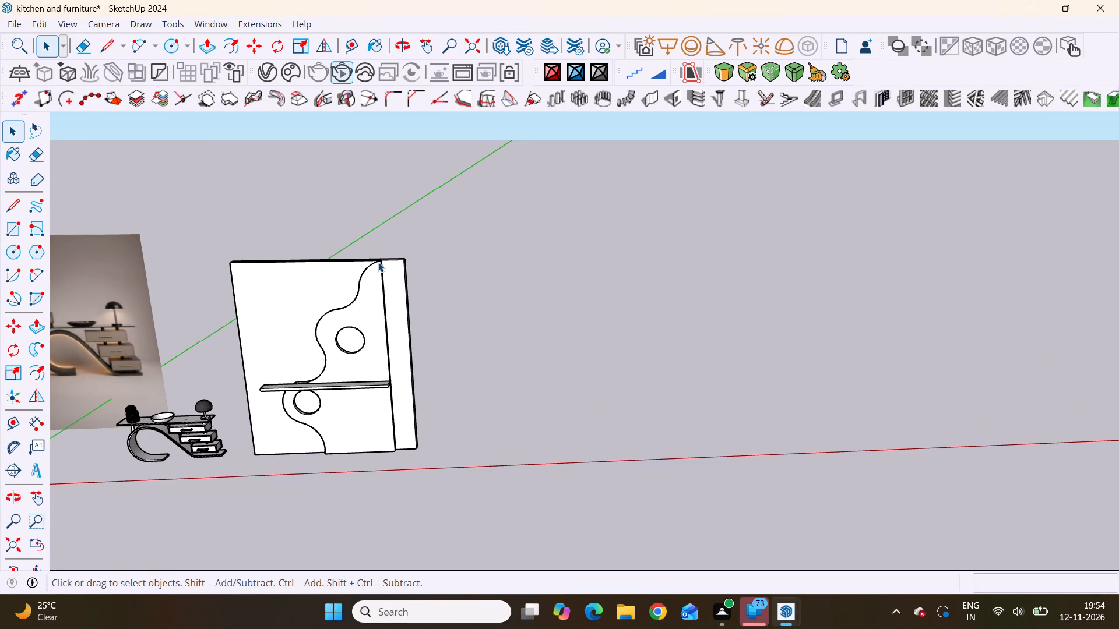
pyautogui.scroll(1, 455, 311)
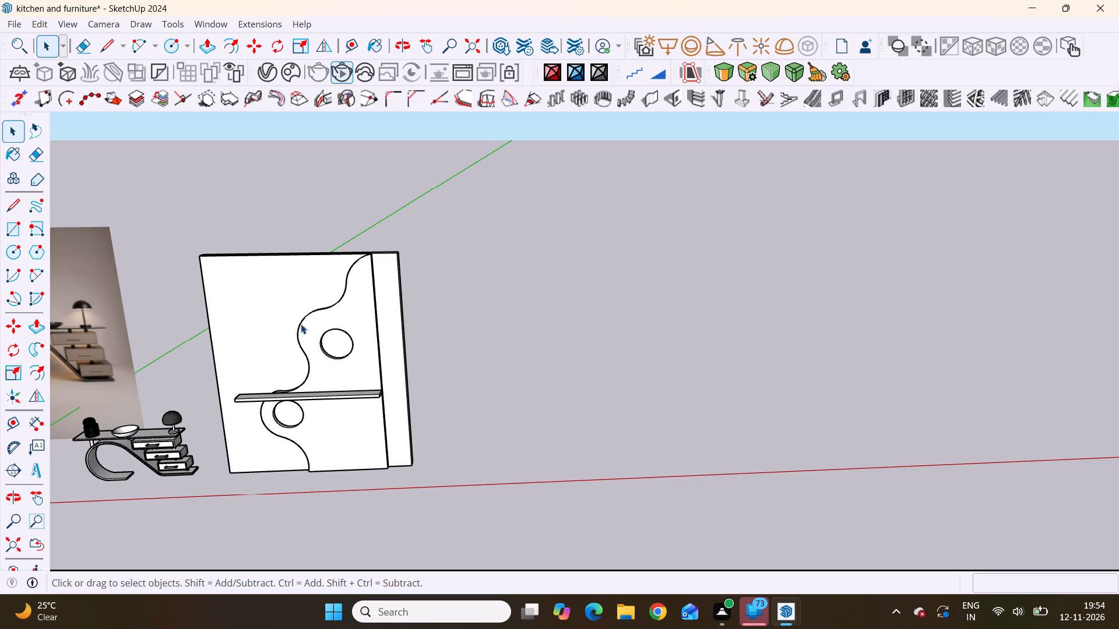
pyautogui.scroll(1, 311, 296)
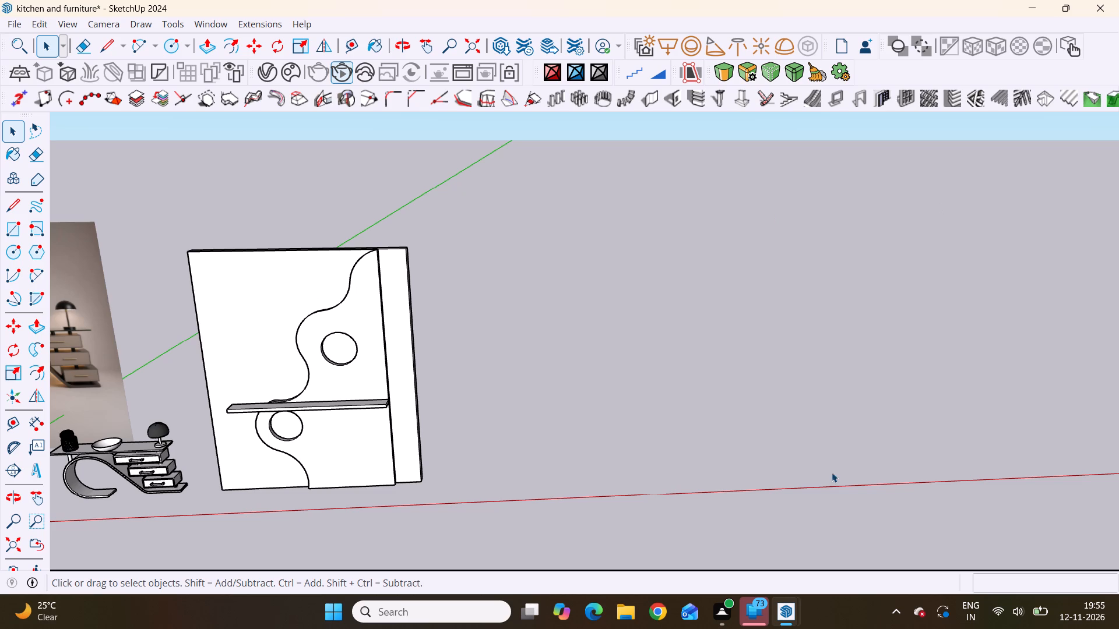
pyautogui.scroll(-5, 844, 402)
pyautogui.scroll(-5, 825, 619)
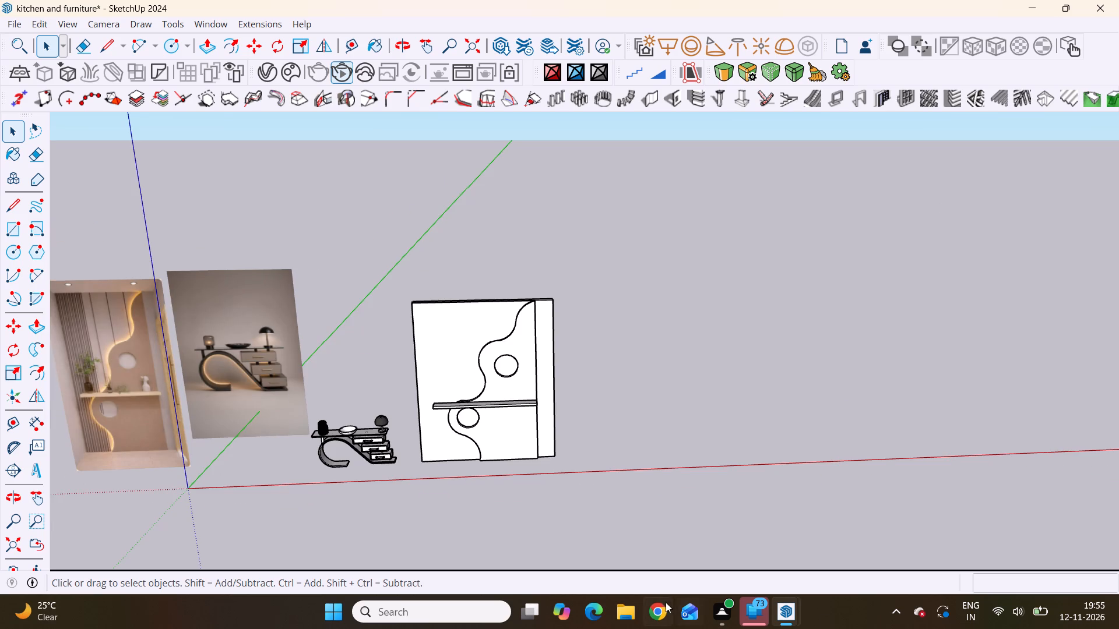
pyautogui.scroll(-4, 586, 504)
# Move the whole wall panel about 6' 10 5/8" back along the green axis, away from the curved console table, and deselect it.
pyautogui.moveTo(566, 402); pyautogui.dragTo(502, 498, button='middle')
pyautogui.scroll(4, 506, 440)
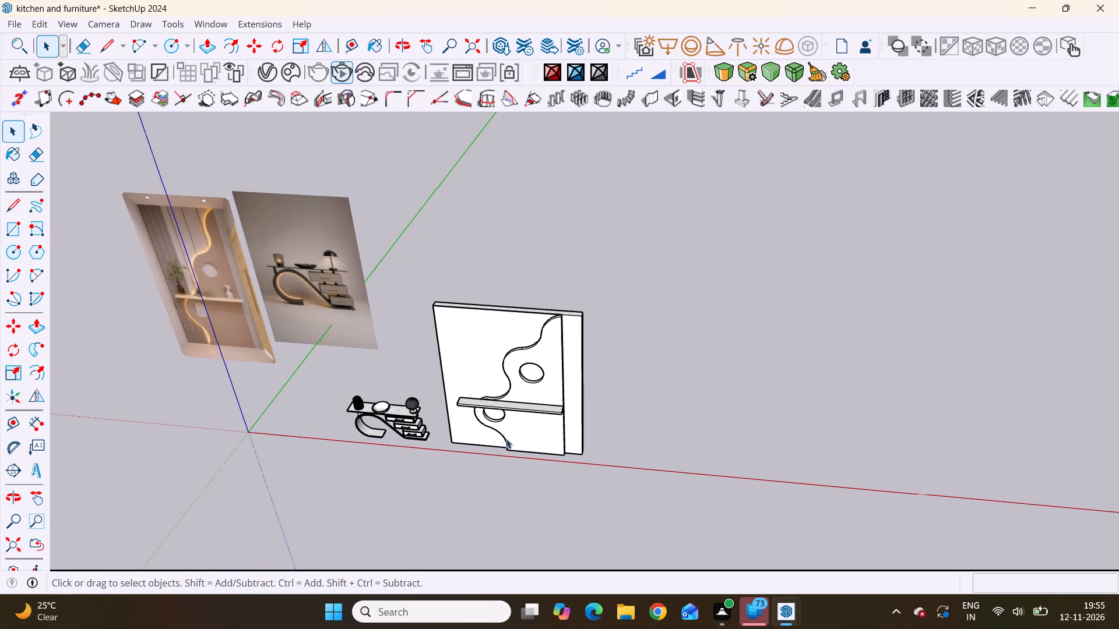
pyautogui.moveTo(676, 261); pyautogui.dragTo(667, 276)
pyautogui.moveTo(625, 253); pyautogui.dragTo(499, 476)
pyautogui.moveTo(499, 476); pyautogui.dragTo(449, 464)
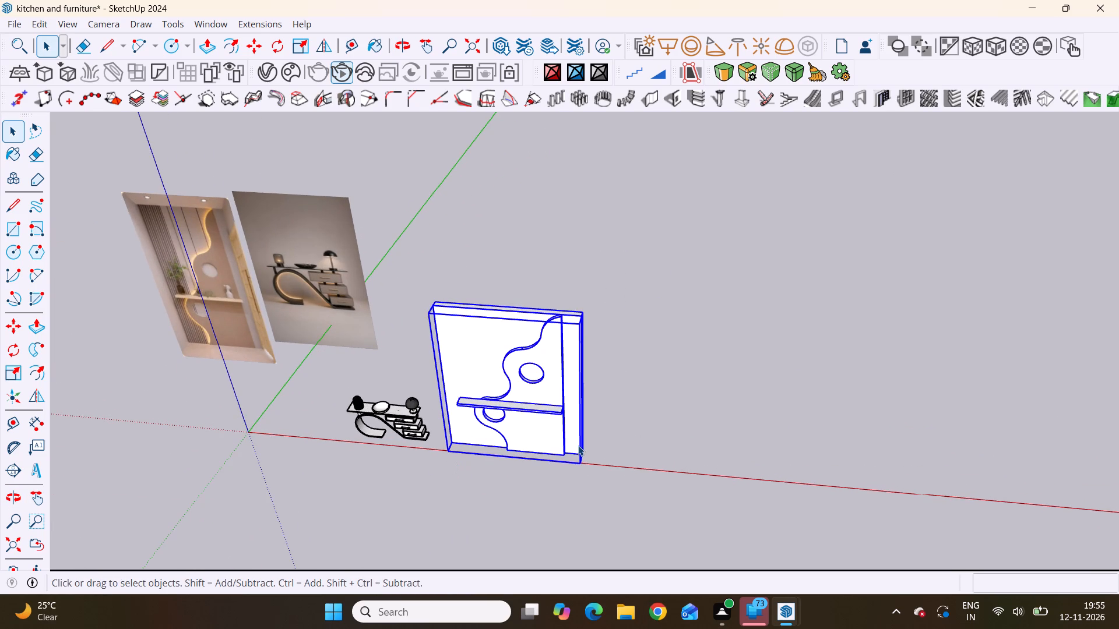
pyautogui.press('m')
pyautogui.scroll(5, 578, 450)
pyautogui.moveTo(625, 427); pyautogui.dragTo(522, 469, button='middle')
pyautogui.scroll(1, 575, 462)
pyautogui.scroll(4, 522, 469)
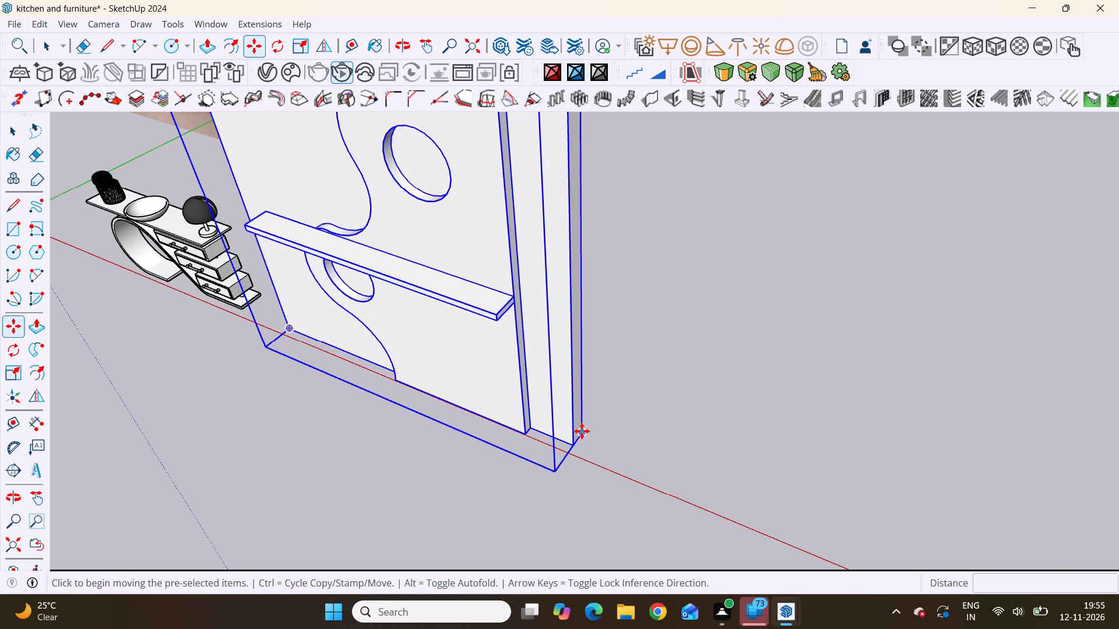
pyautogui.click(582, 431)
pyautogui.scroll(-6, 656, 356)
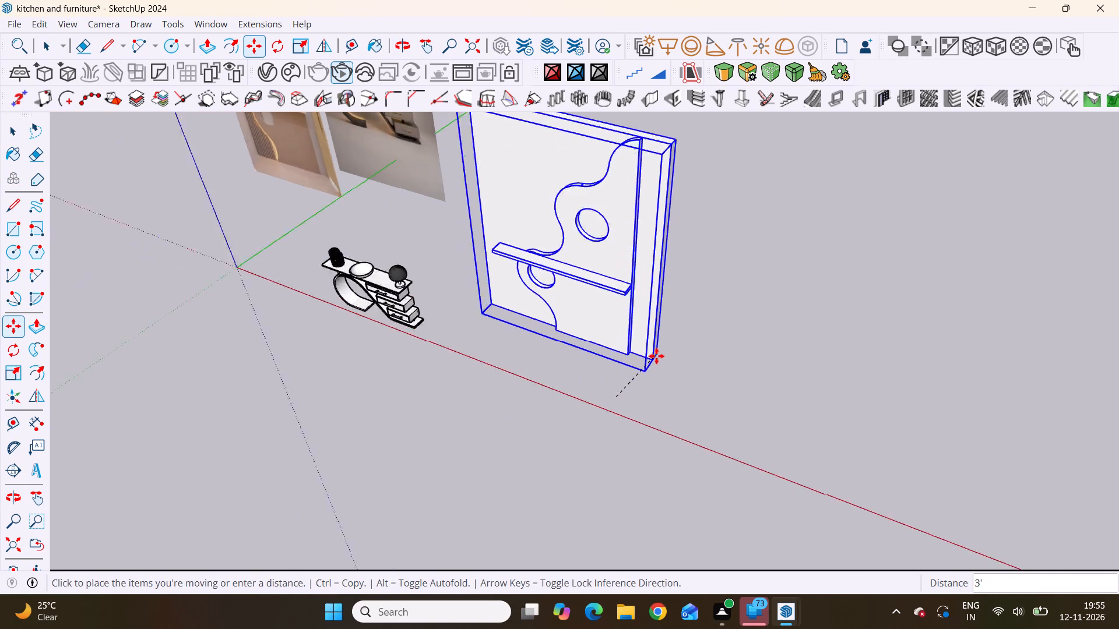
pyautogui.scroll(-6, 656, 356)
pyautogui.scroll(2, 671, 333)
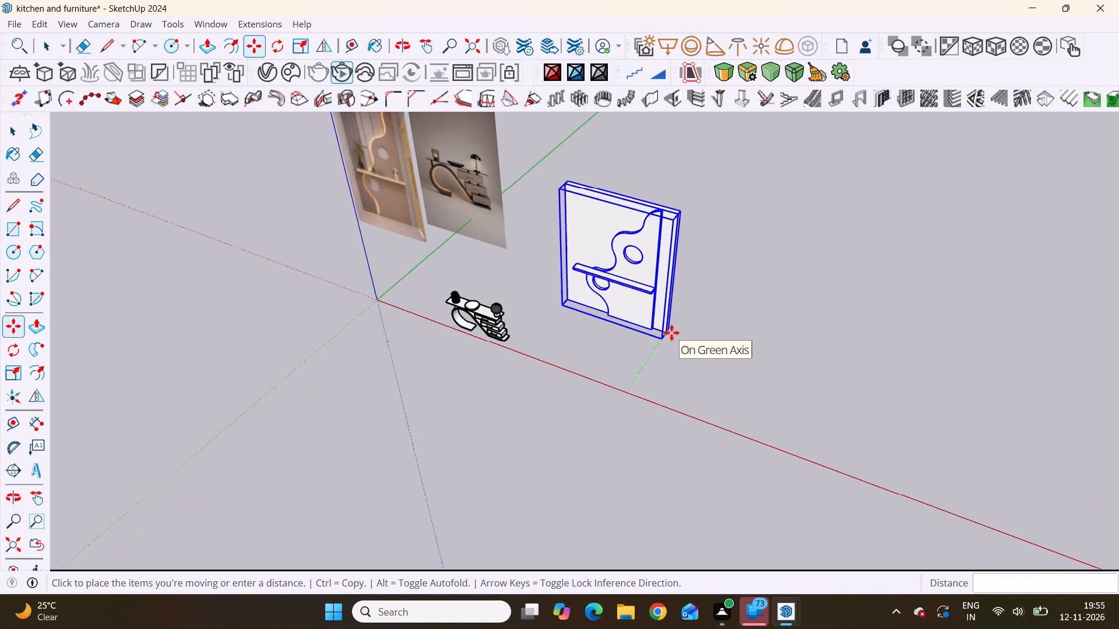
pyautogui.scroll(1, 671, 333)
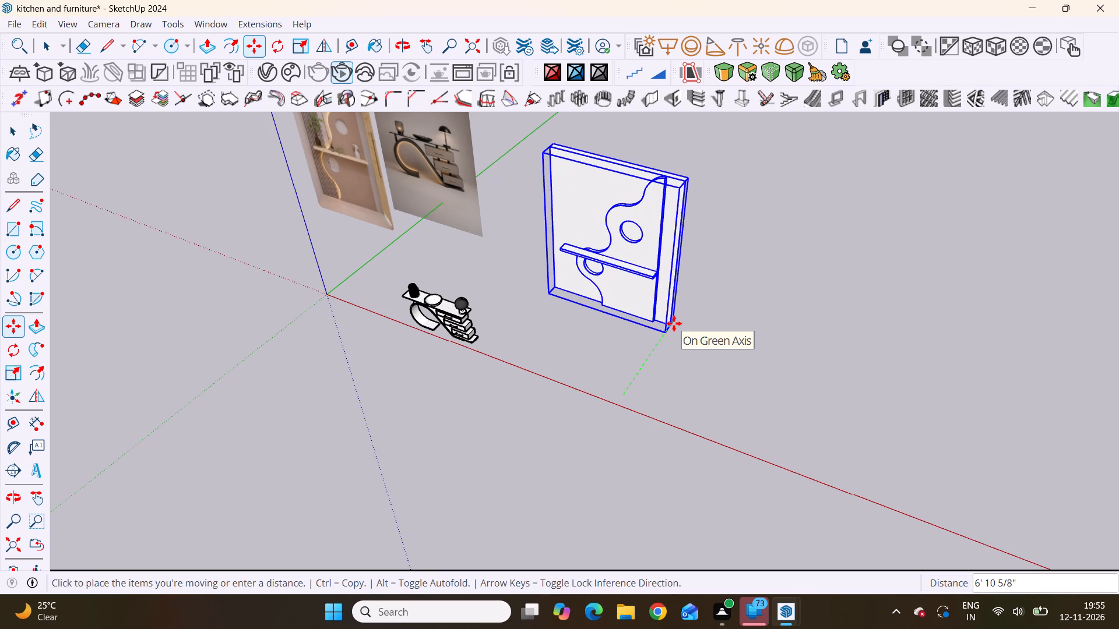
pyautogui.click(674, 323)
pyautogui.scroll(-3, 646, 451)
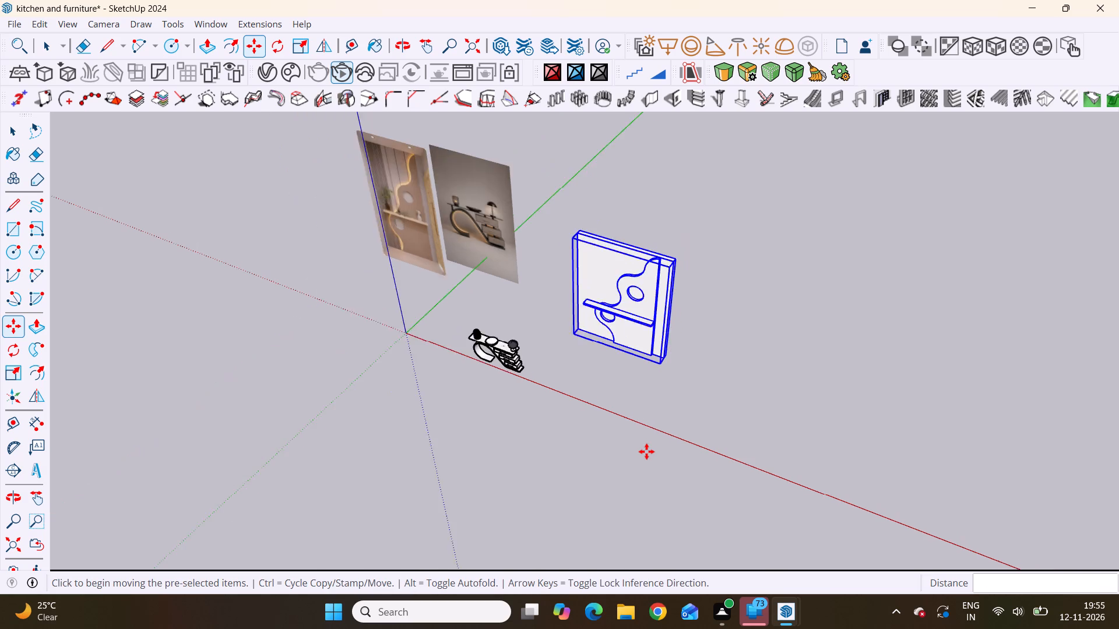
pyautogui.scroll(-10, 646, 451)
pyautogui.moveTo(585, 461); pyautogui.dragTo(682, 398, button='middle')
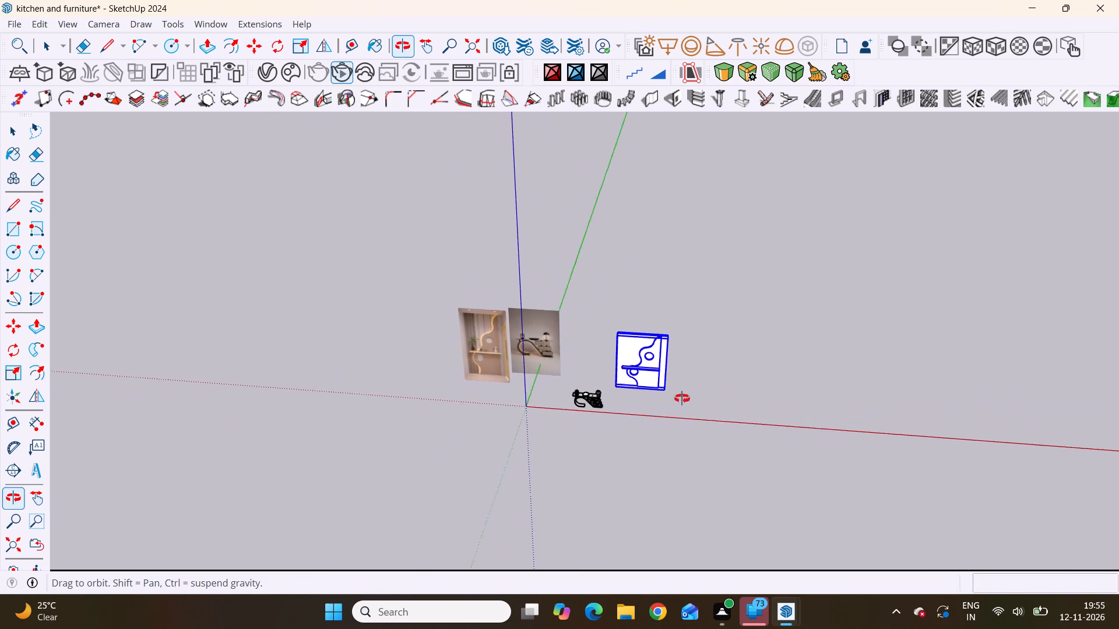
pyautogui.moveTo(682, 398); pyautogui.dragTo(675, 398, button='middle')
pyautogui.scroll(13, 633, 394)
pyautogui.press('space')
pyautogui.scroll(-4, 632, 392)
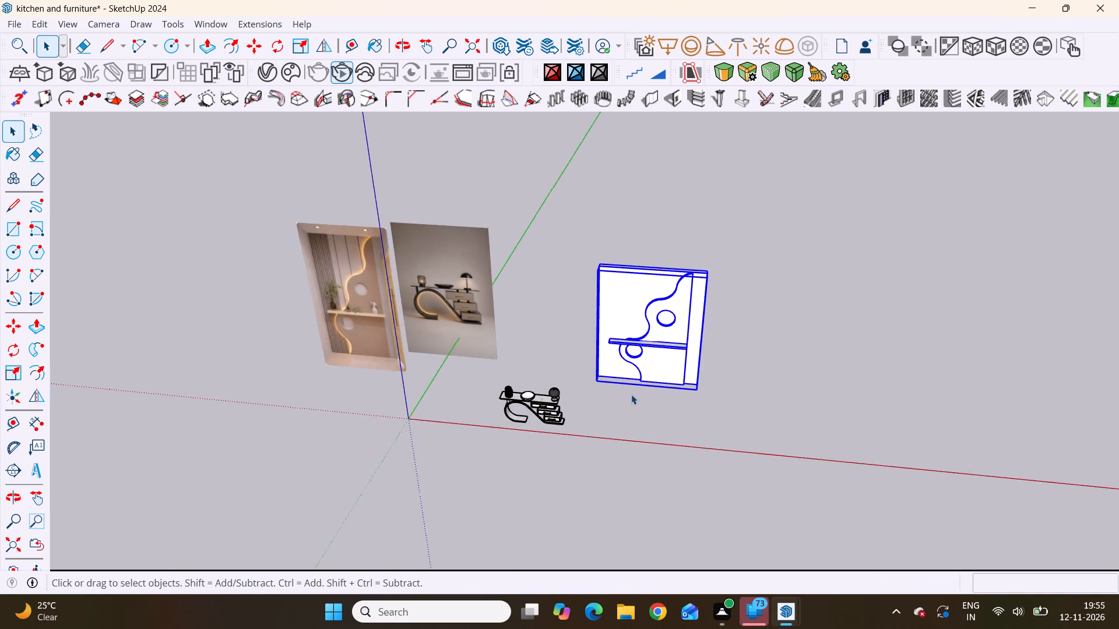
pyautogui.scroll(-7, 631, 394)
pyautogui.moveTo(746, 400); pyautogui.dragTo(772, 327, button='middle')
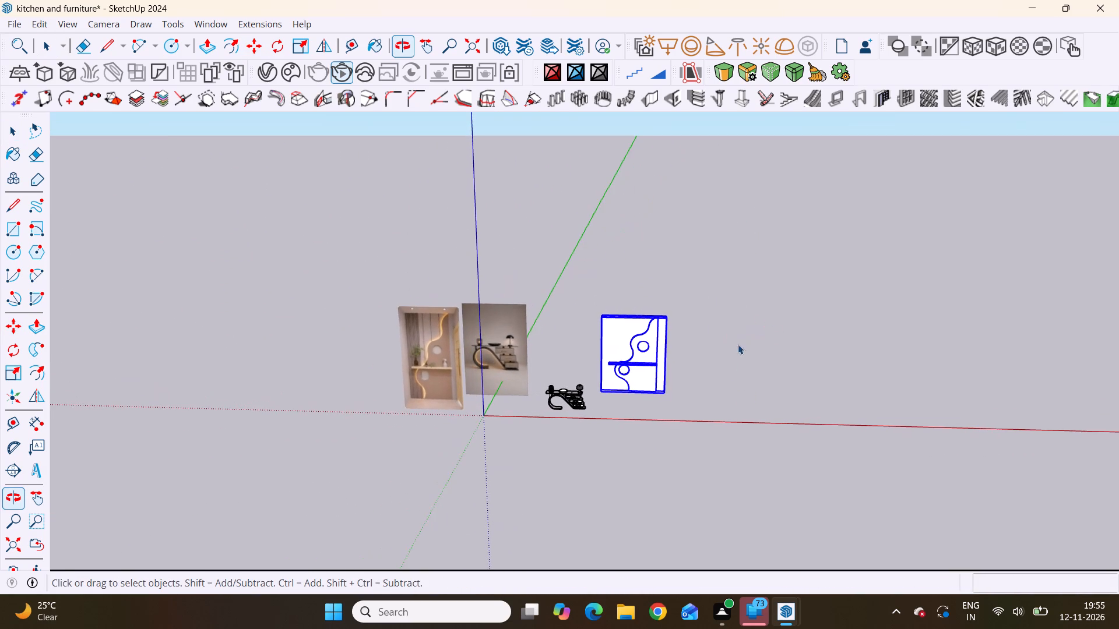
pyautogui.scroll(3, 692, 357)
pyautogui.click(712, 338)
# Examine the repositioned wall panel from several angles alongside the console table and the reference images.
pyautogui.scroll(-3, 654, 387)
pyautogui.moveTo(610, 391); pyautogui.dragTo(828, 457, button='middle')
pyautogui.scroll(4, 620, 425)
pyautogui.scroll(2, 589, 357)
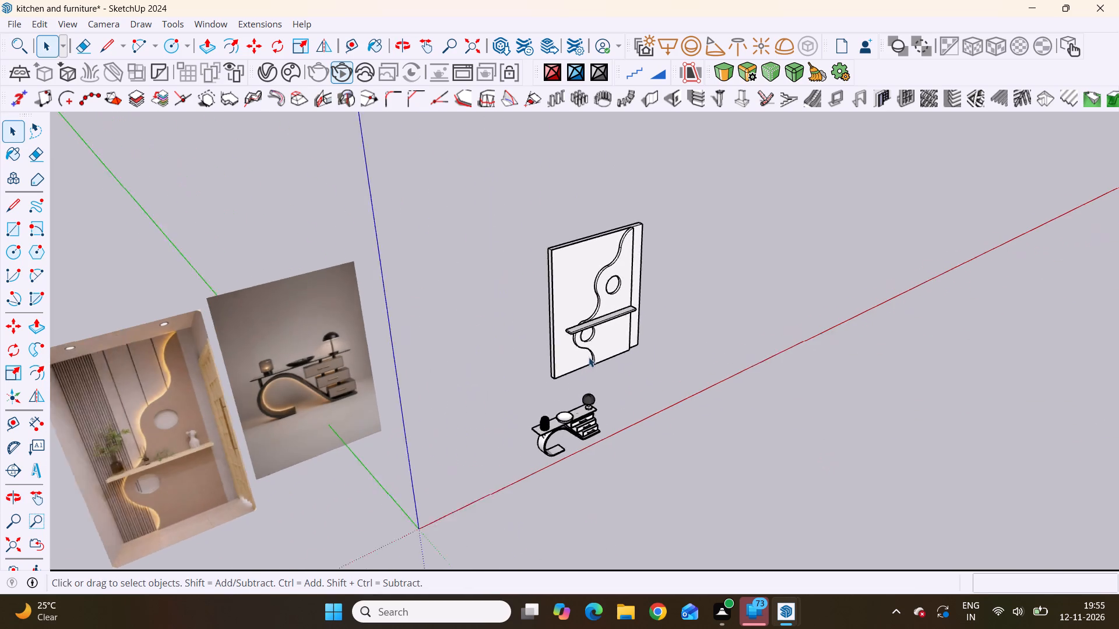
pyautogui.scroll(2, 589, 357)
pyautogui.moveTo(617, 376); pyautogui.dragTo(541, 374, button='middle')
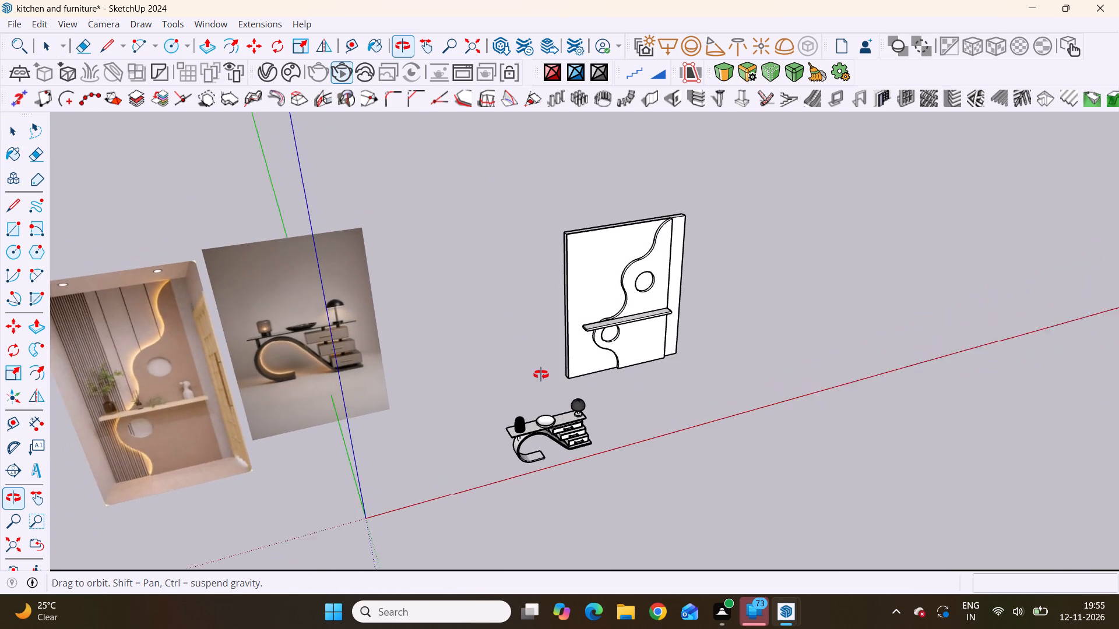
pyautogui.moveTo(541, 374); pyautogui.dragTo(539, 374, button='middle')
pyautogui.moveTo(539, 374); pyautogui.dragTo(566, 369, button='middle')
pyautogui.scroll(4, 565, 370)
pyautogui.scroll(-8, 569, 383)
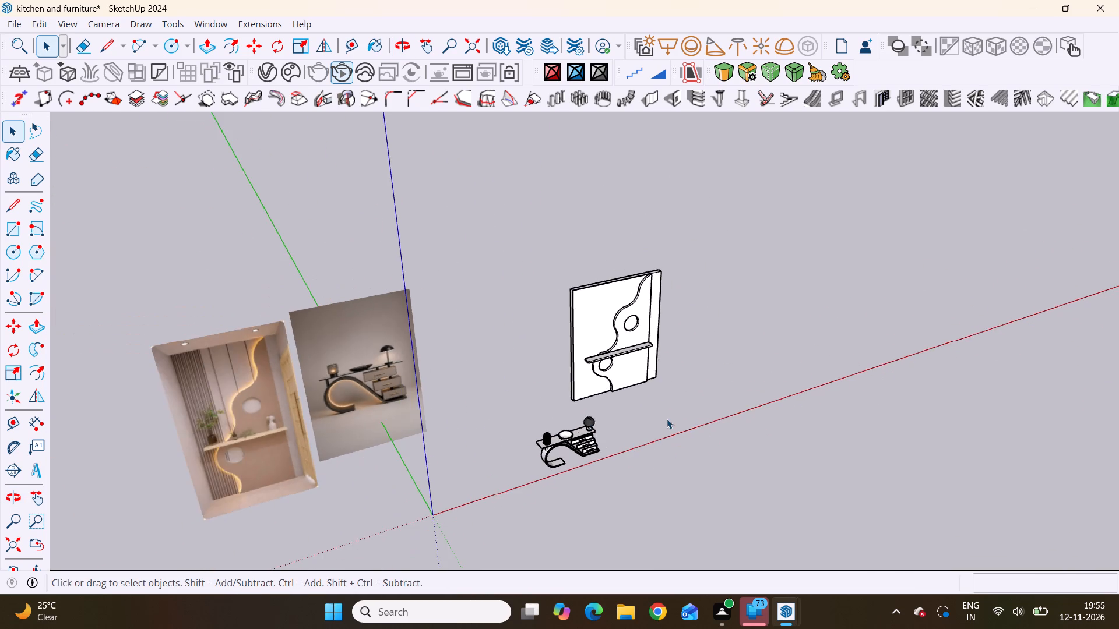
pyautogui.moveTo(668, 418); pyautogui.dragTo(374, 485, button='middle')
pyautogui.scroll(3, 691, 408)
pyautogui.scroll(2, 768, 432)
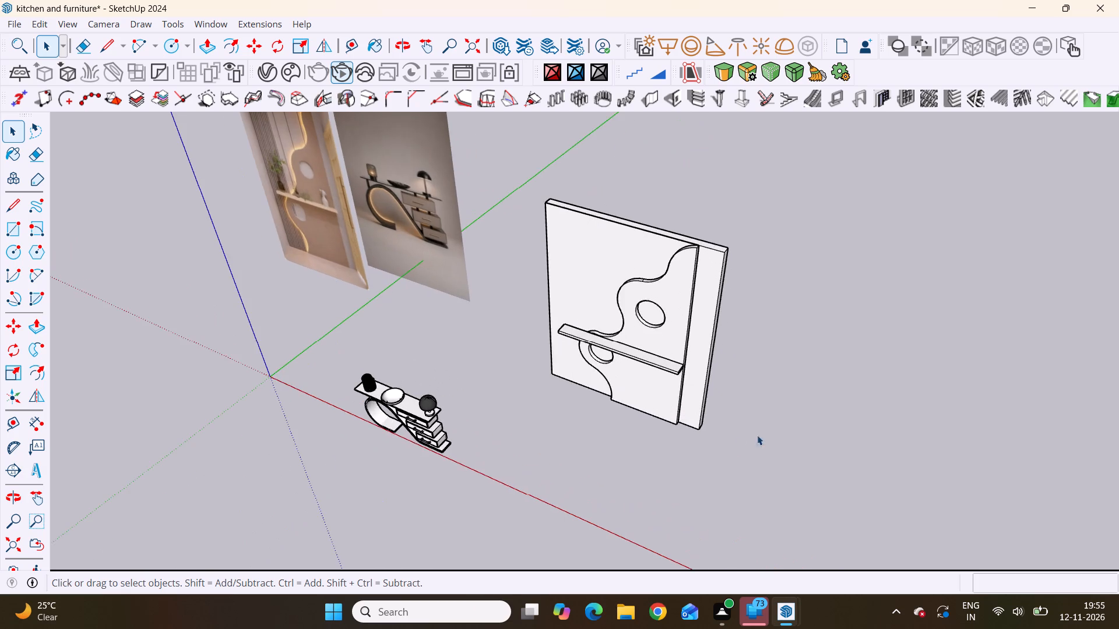
pyautogui.moveTo(736, 441); pyautogui.dragTo(629, 442, button='middle')
pyautogui.scroll(1, 580, 387)
pyautogui.scroll(-8, 579, 376)
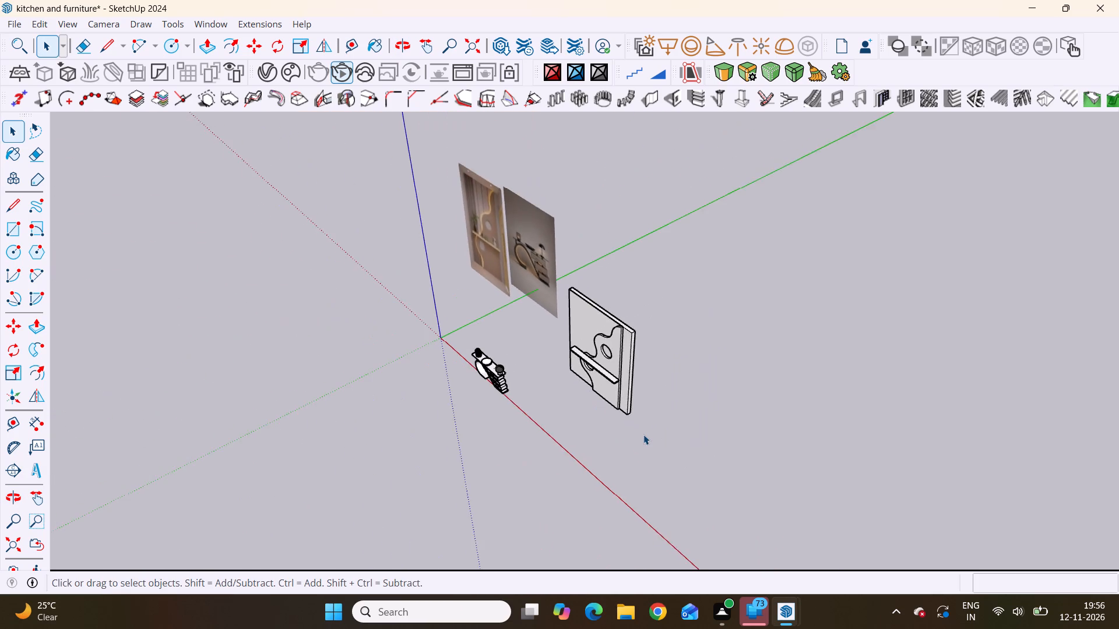
pyautogui.scroll(5, 643, 434)
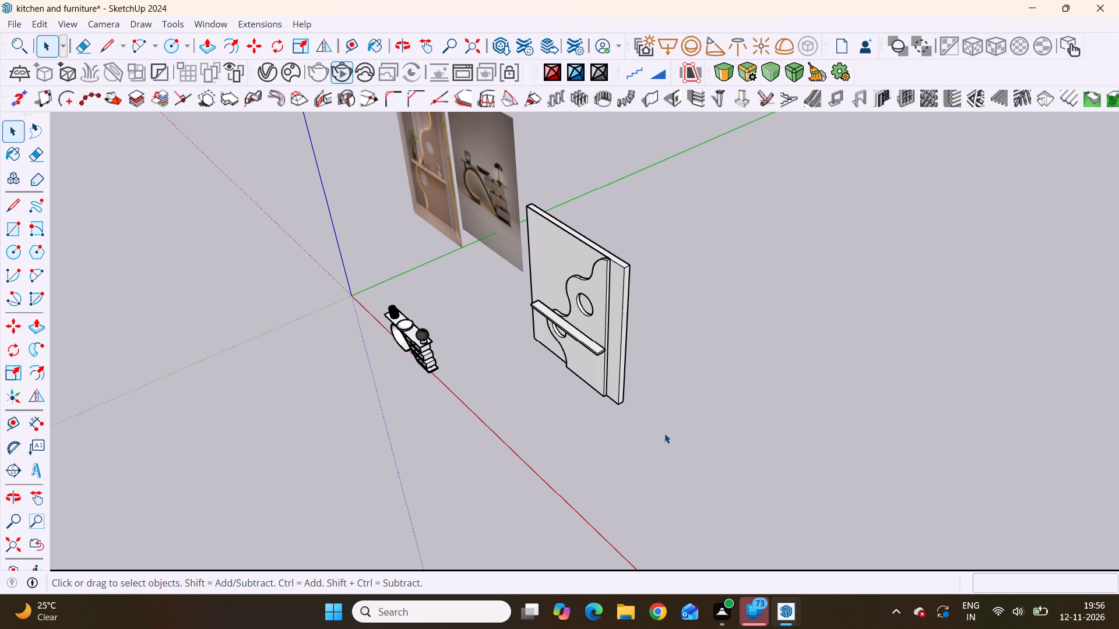
pyautogui.scroll(2, 600, 392)
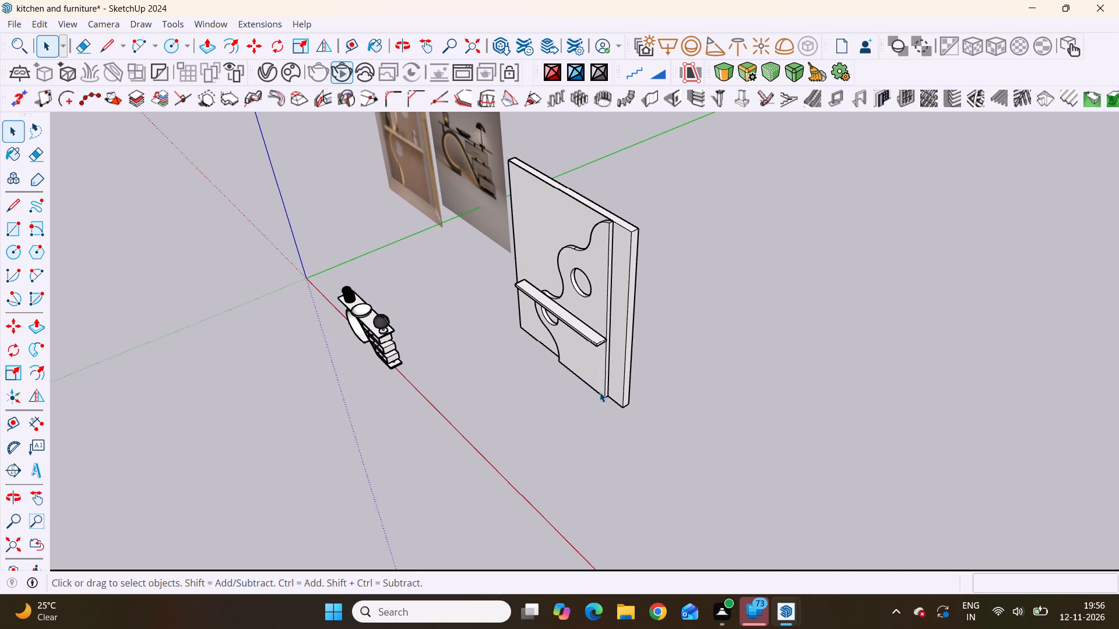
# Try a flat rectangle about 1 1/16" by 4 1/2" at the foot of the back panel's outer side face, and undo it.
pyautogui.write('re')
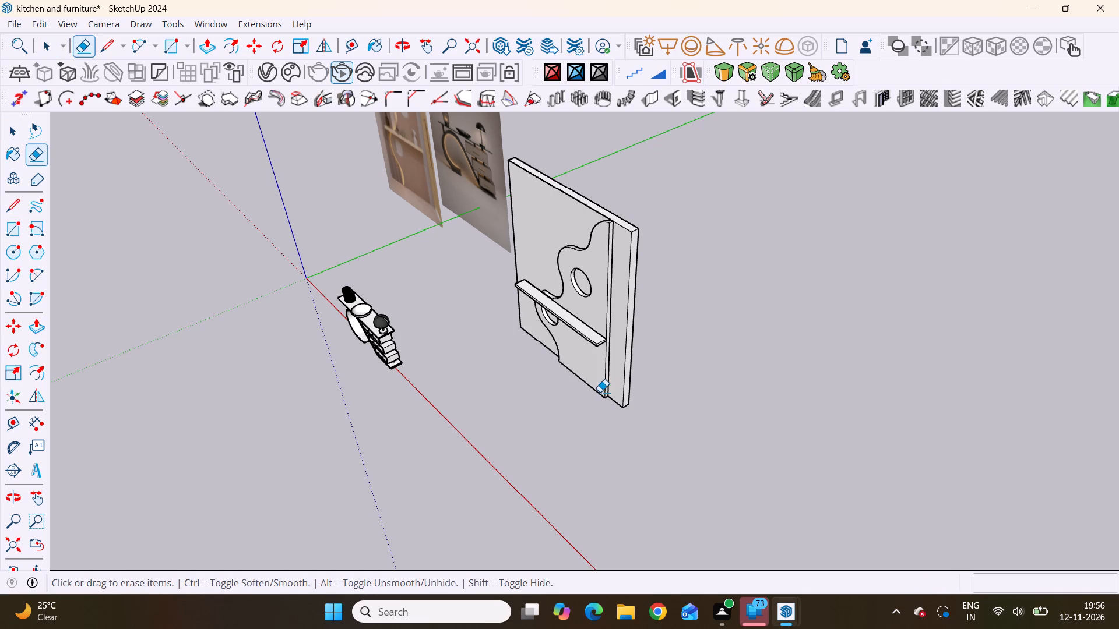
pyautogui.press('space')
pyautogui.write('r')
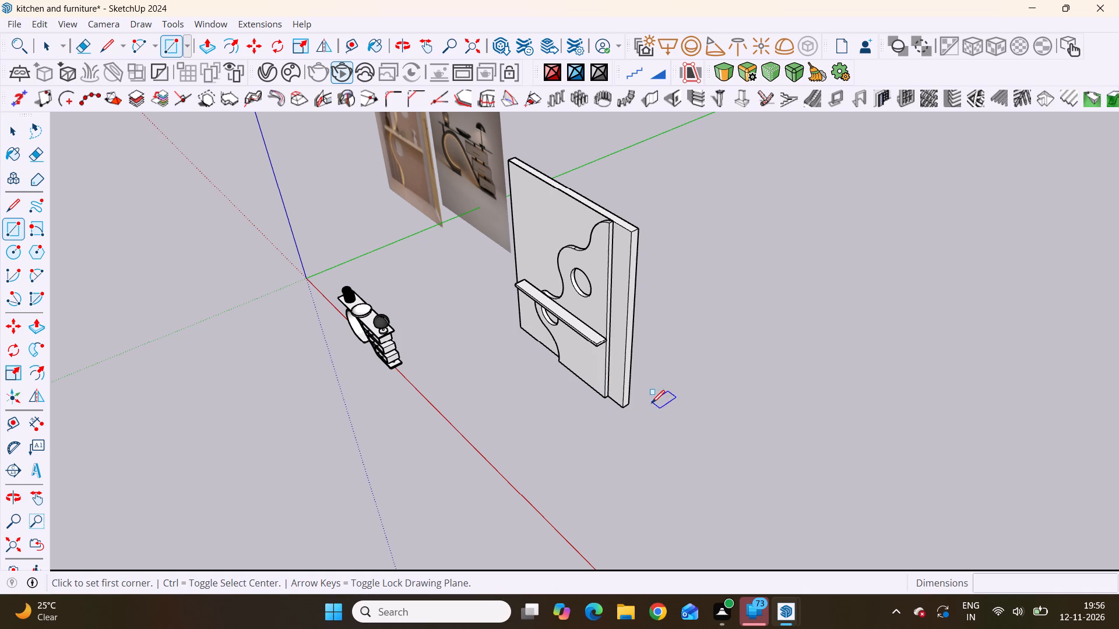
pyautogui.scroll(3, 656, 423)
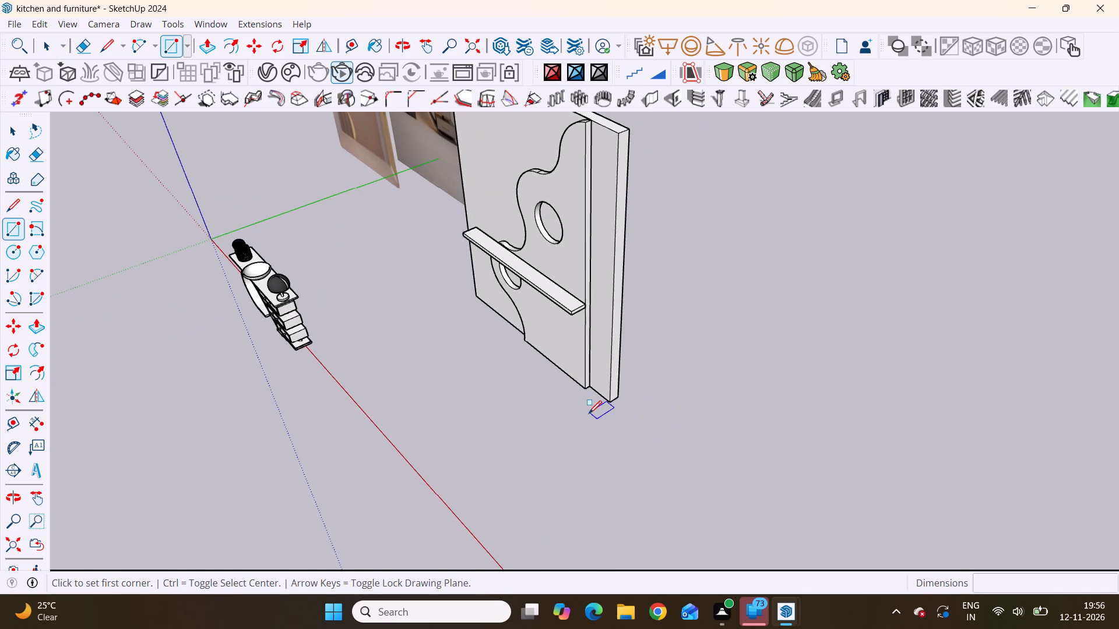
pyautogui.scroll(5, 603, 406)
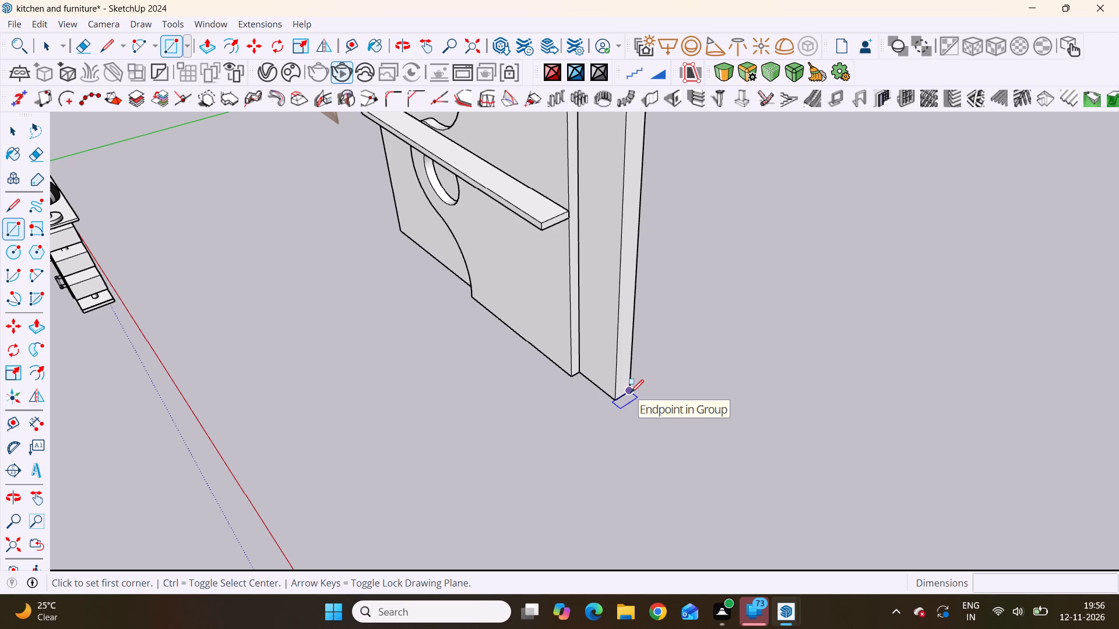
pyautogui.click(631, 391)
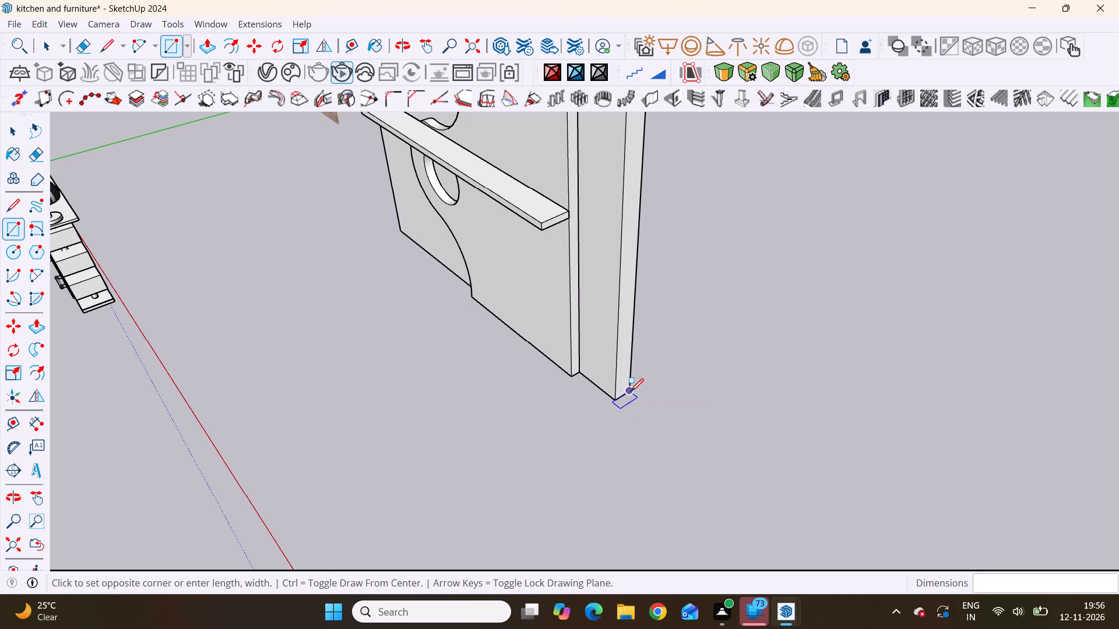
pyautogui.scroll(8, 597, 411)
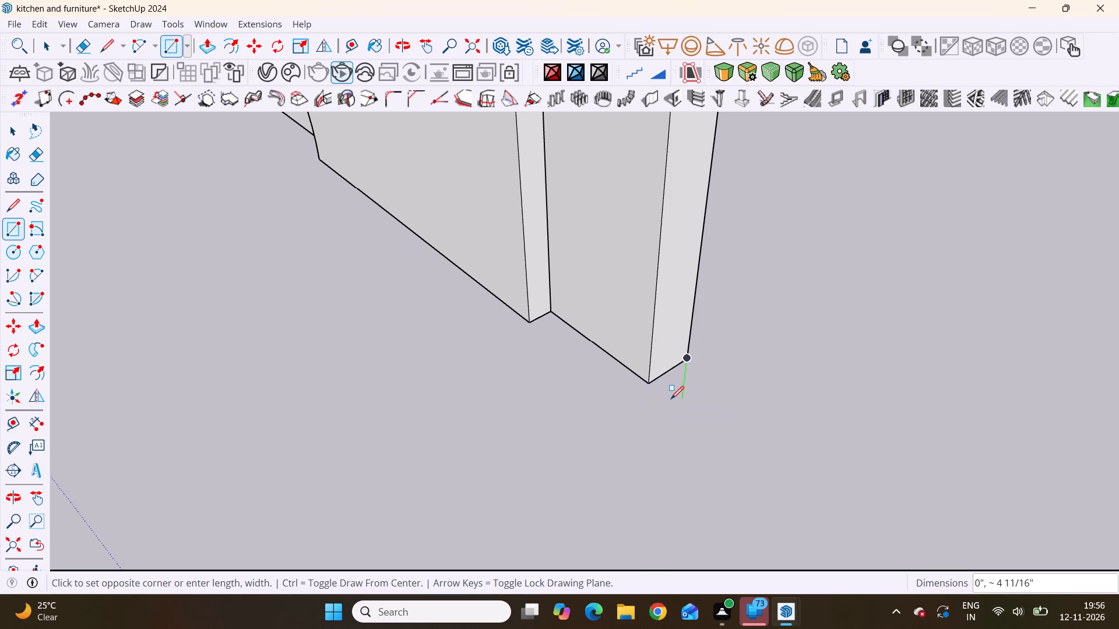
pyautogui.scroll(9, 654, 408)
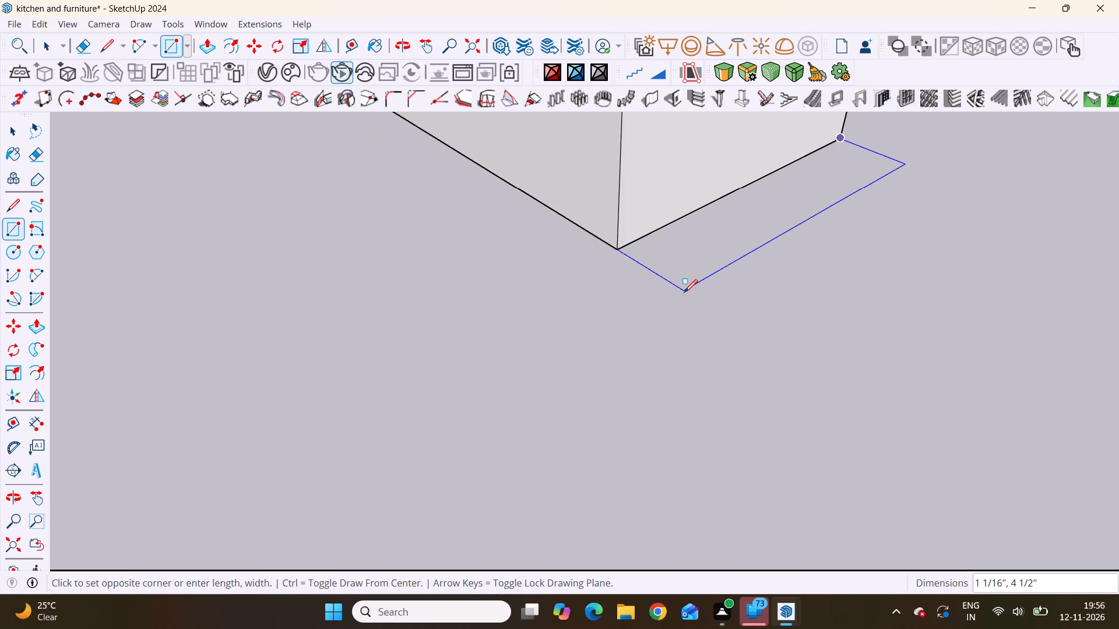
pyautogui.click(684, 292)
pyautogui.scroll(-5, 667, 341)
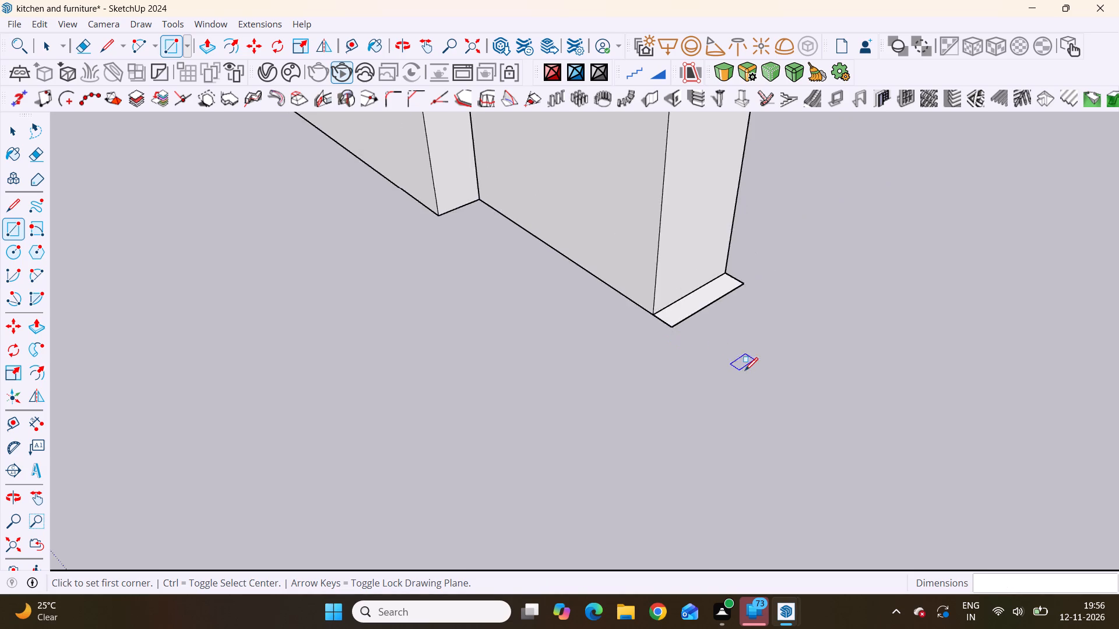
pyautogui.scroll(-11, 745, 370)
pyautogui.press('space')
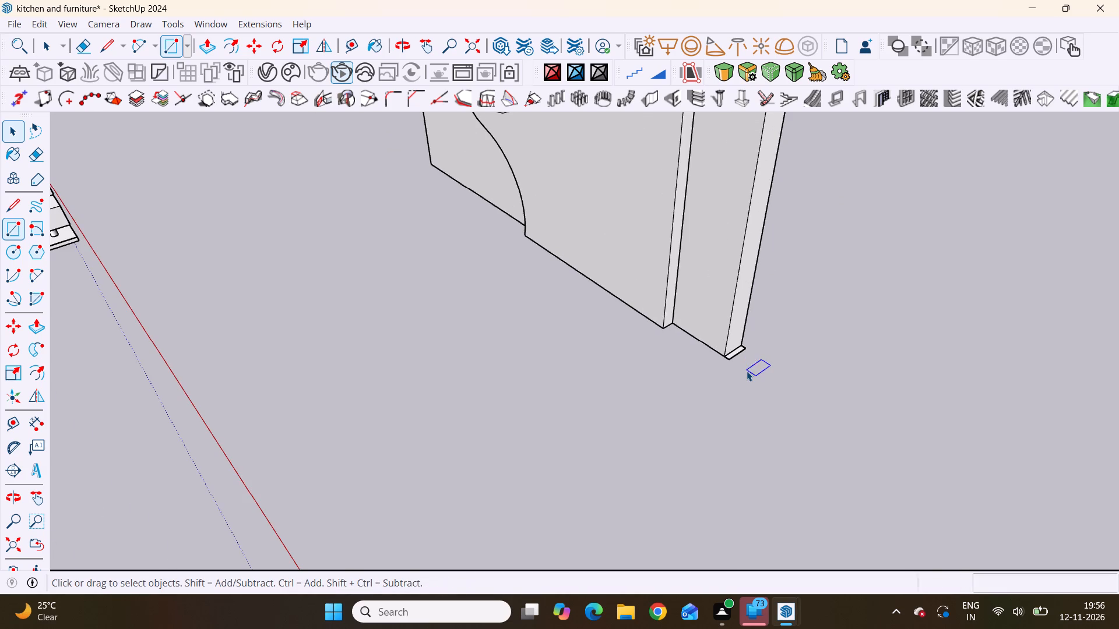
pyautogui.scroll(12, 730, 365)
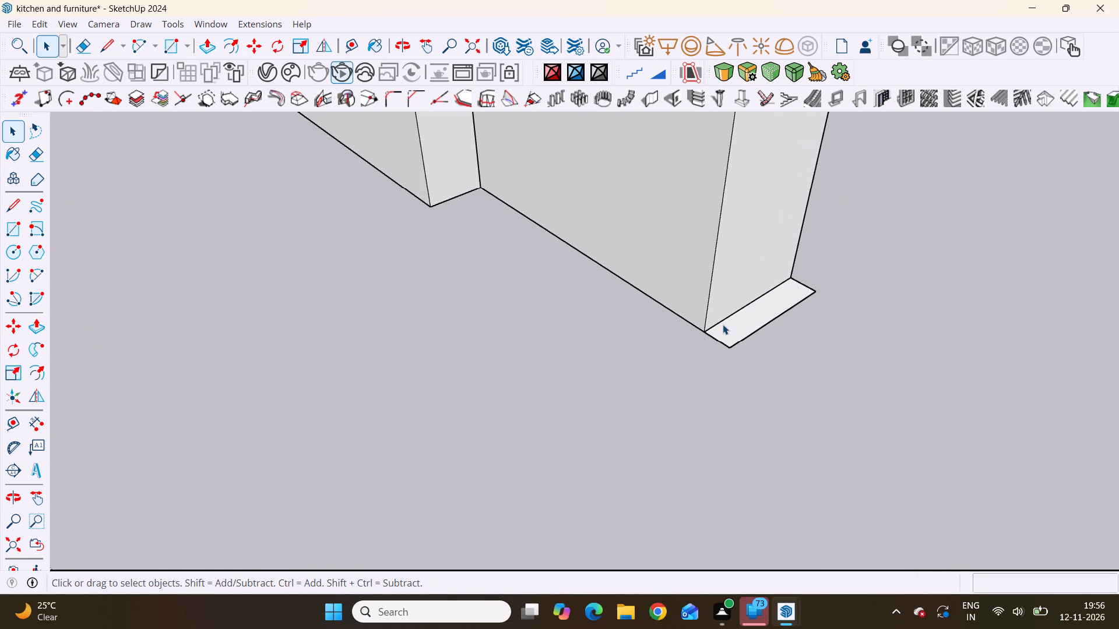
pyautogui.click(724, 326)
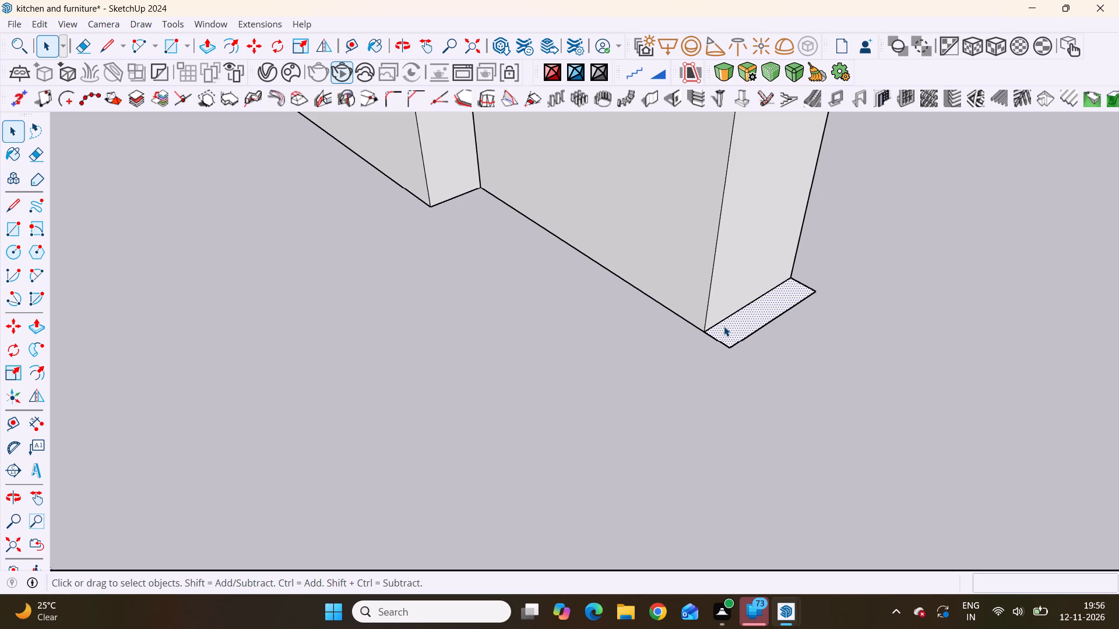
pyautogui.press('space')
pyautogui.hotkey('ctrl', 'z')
# Examine the wall panel's bottom edge and outer corner where the widened back panel extends past the front layer.
pyautogui.scroll(-6, 842, 628)
pyautogui.scroll(-5, 471, 535)
pyautogui.scroll(-6, 328, 481)
pyautogui.scroll(1, 402, 448)
pyautogui.moveTo(490, 448); pyautogui.dragTo(597, 440, button='middle')
pyautogui.scroll(6, 539, 457)
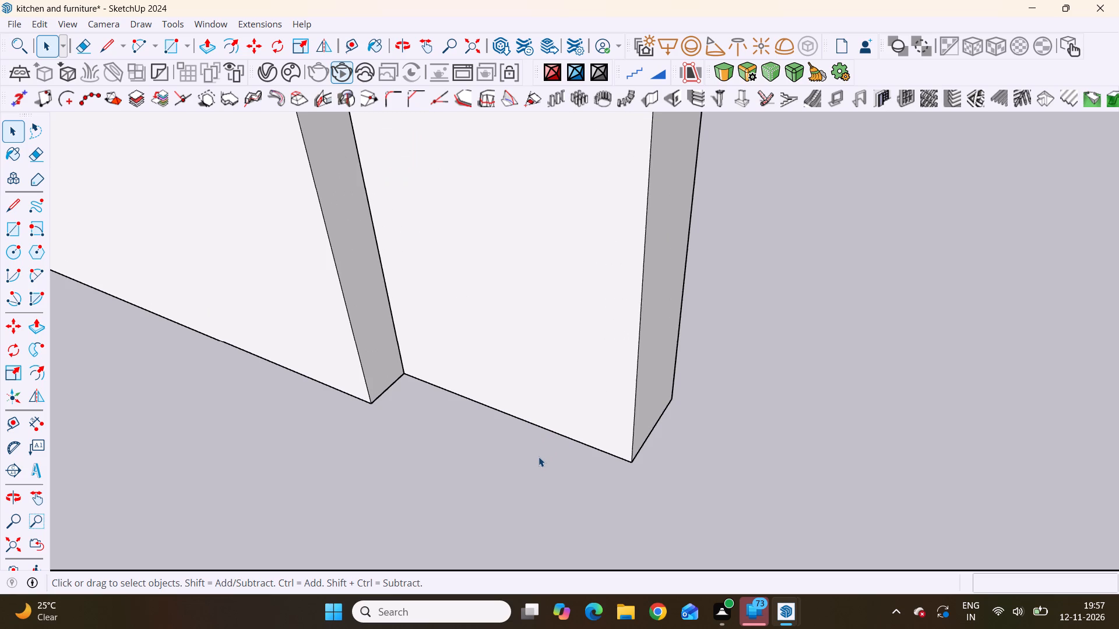
pyautogui.scroll(-1, 576, 439)
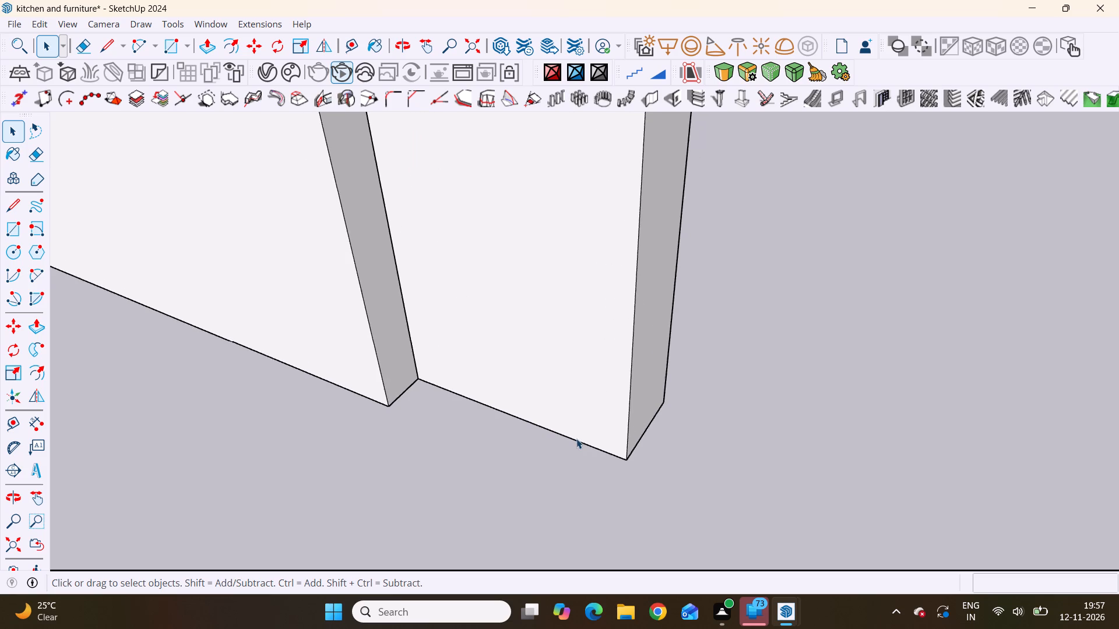
pyautogui.scroll(-5, 576, 439)
pyautogui.moveTo(578, 469); pyautogui.dragTo(654, 475, button='middle')
pyautogui.scroll(2, 654, 476)
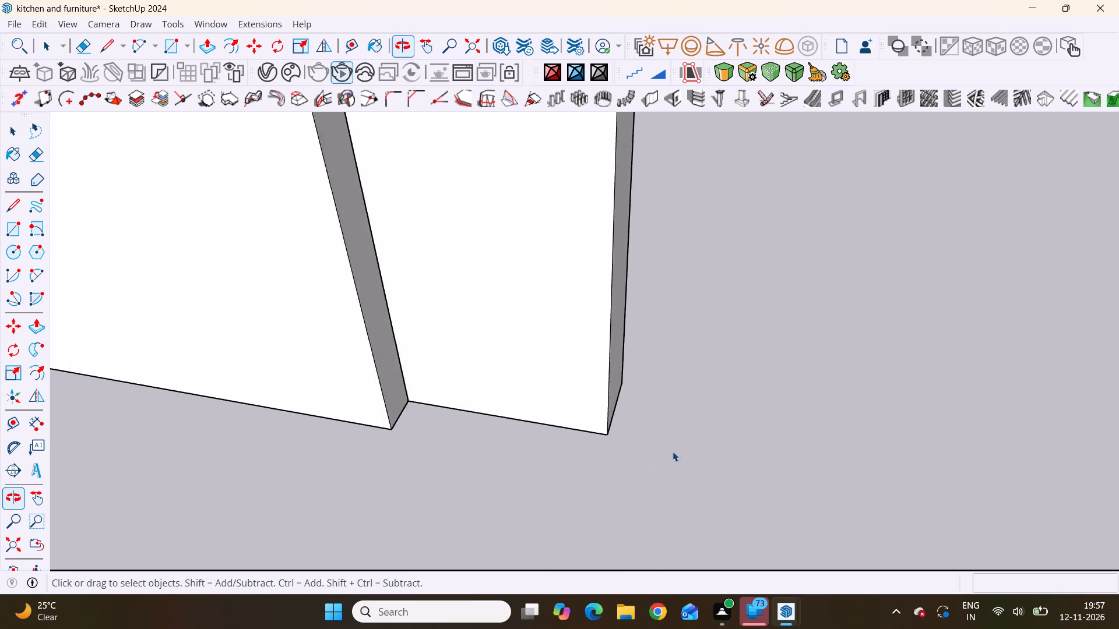
pyautogui.scroll(-20, 673, 451)
pyautogui.moveTo(619, 422); pyautogui.dragTo(635, 424, button='middle')
pyautogui.scroll(5, 635, 424)
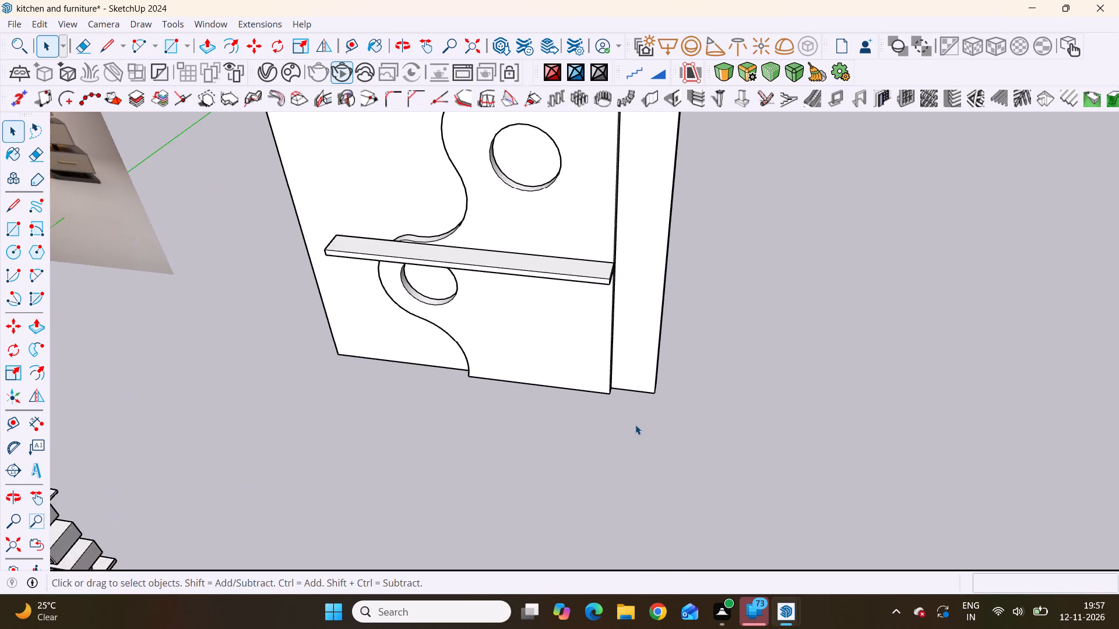
pyautogui.scroll(4, 635, 425)
pyautogui.moveTo(648, 398); pyautogui.dragTo(654, 403, button='middle')
pyautogui.scroll(4, 654, 403)
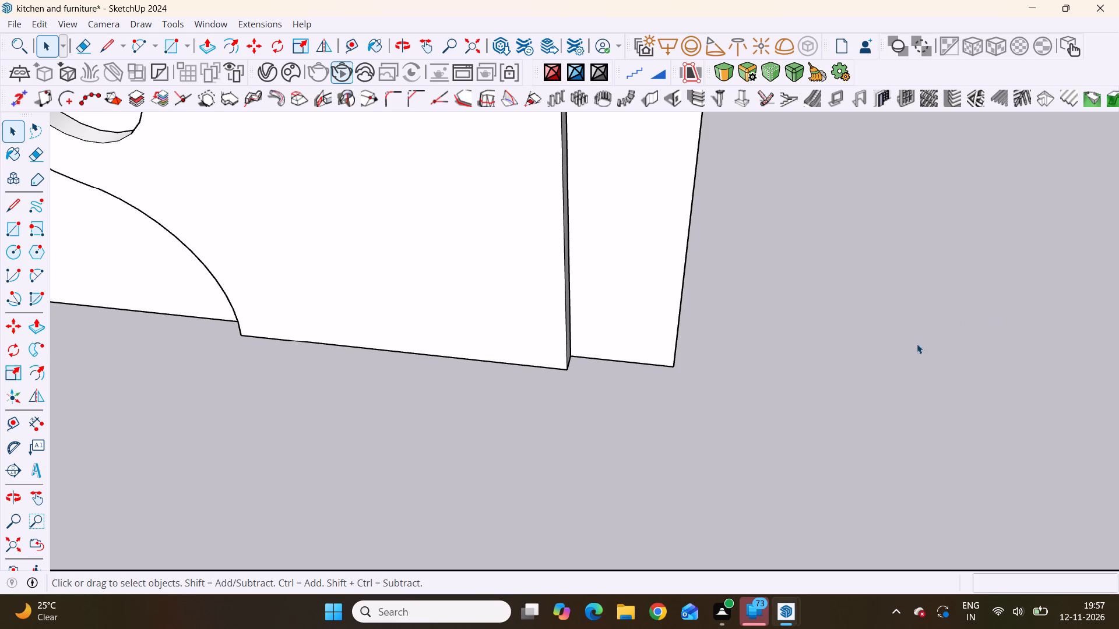
# Open the back panel for editing and select its front face beside the panel's lower outer corner.
pyautogui.scroll(-15, 611, 359)
pyautogui.moveTo(577, 378); pyautogui.dragTo(630, 392, button='middle')
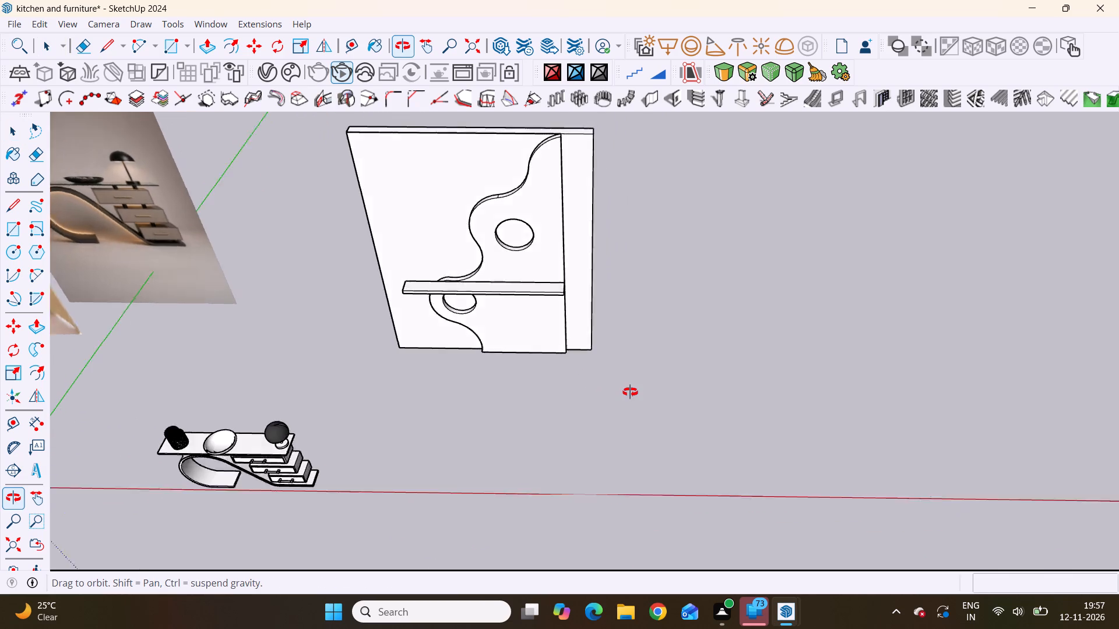
pyautogui.moveTo(630, 392); pyautogui.dragTo(388, 394, button='middle')
pyautogui.scroll(5, 662, 330)
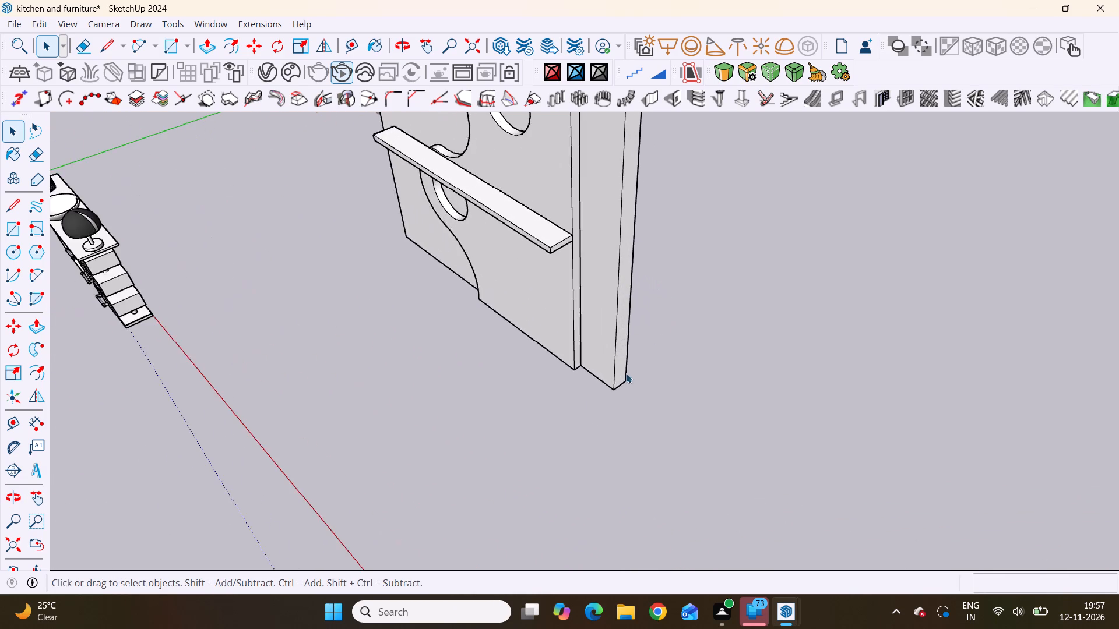
pyautogui.scroll(4, 562, 421)
pyautogui.scroll(-4, 566, 351)
pyautogui.moveTo(615, 404); pyautogui.dragTo(677, 413, button='middle')
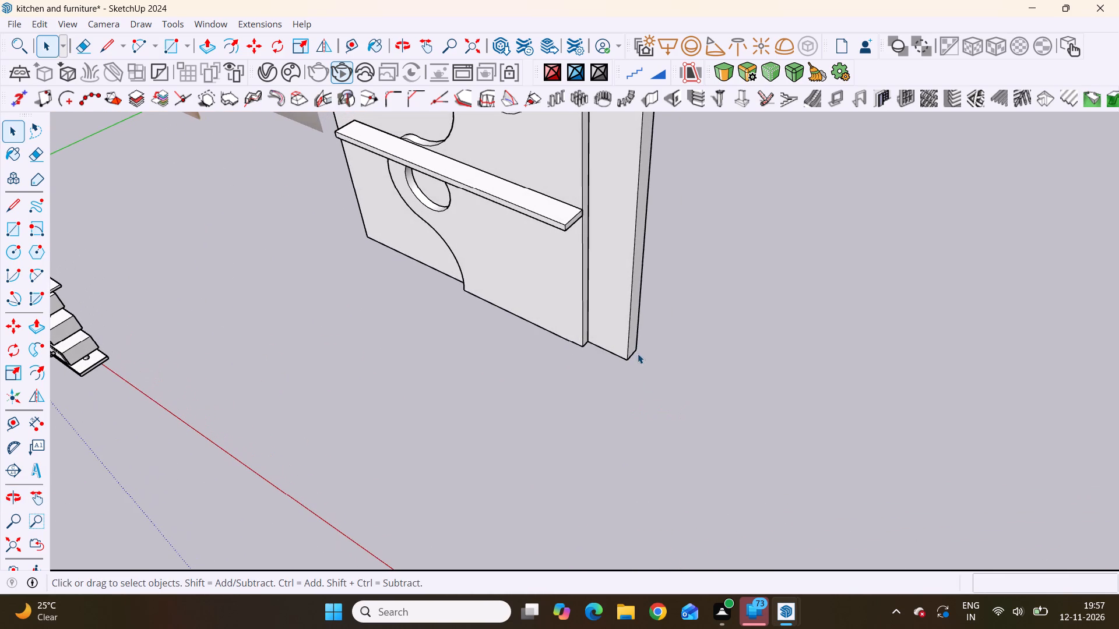
pyautogui.click(616, 338)
pyautogui.doubleClick(621, 328)
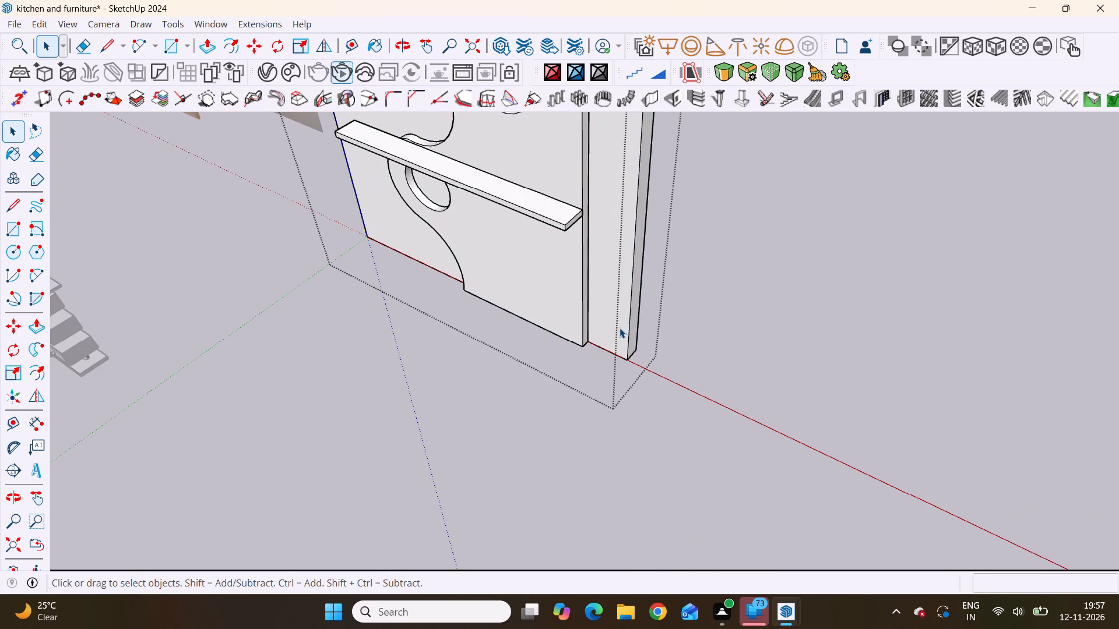
pyautogui.click(620, 328)
pyautogui.scroll(-4, 553, 402)
pyautogui.moveTo(615, 402); pyautogui.dragTo(661, 399, button='middle')
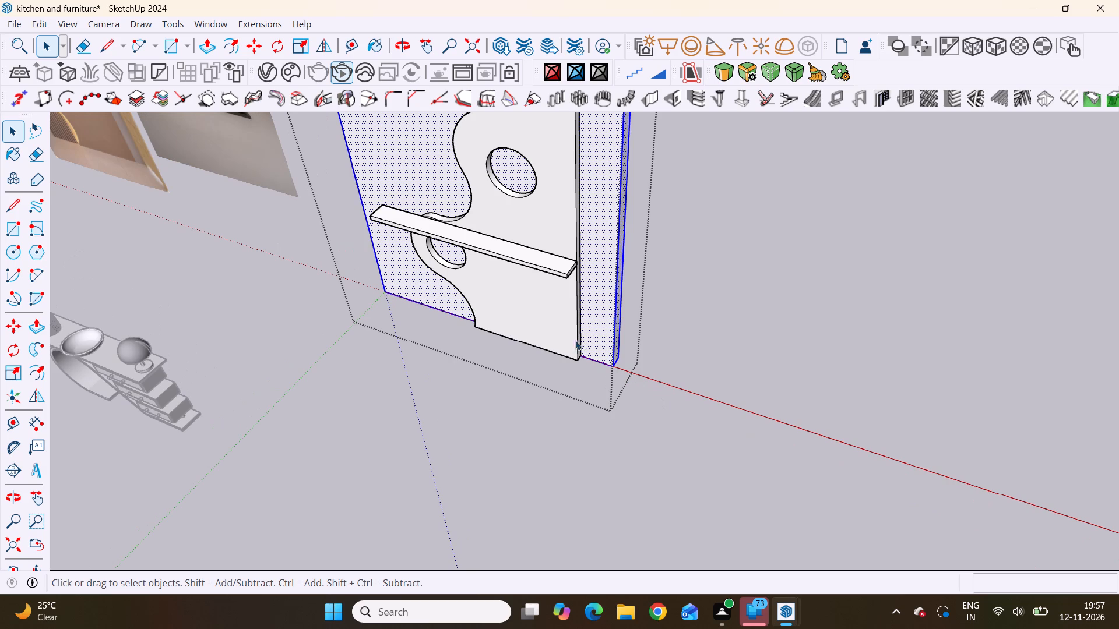
pyautogui.doubleClick(601, 339)
pyautogui.scroll(5, 601, 340)
pyautogui.click(599, 339)
pyautogui.scroll(2, 582, 398)
pyautogui.moveTo(592, 400); pyautogui.dragTo(657, 402, button='middle')
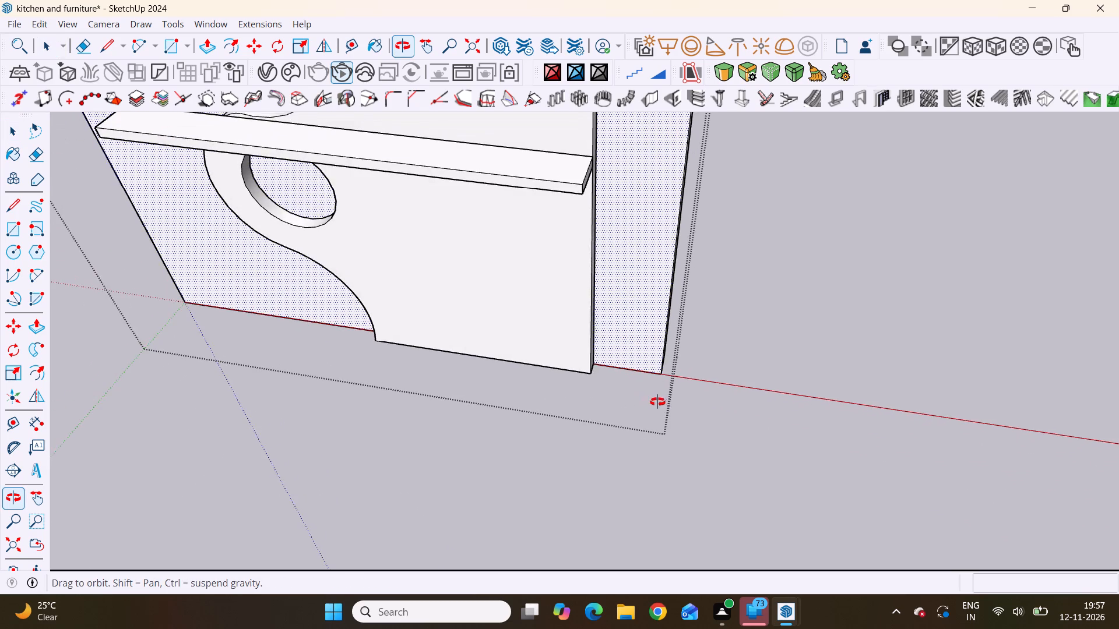
pyautogui.moveTo(657, 402); pyautogui.dragTo(658, 402, button='middle')
pyautogui.scroll(3, 640, 381)
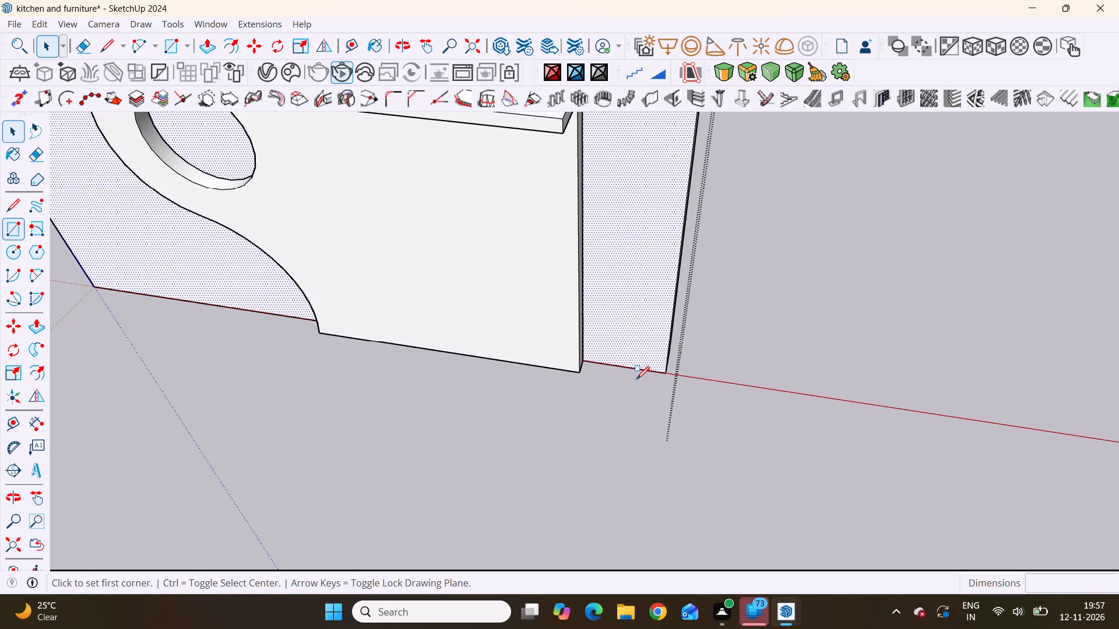
# Draw a small rectangle about 1 1/8" by 1 13/16" on the back panel's front face, starting from its lower outer corner.
pyautogui.press('r')
pyautogui.scroll(2, 663, 391)
pyautogui.moveTo(605, 408); pyautogui.dragTo(653, 413, button='middle')
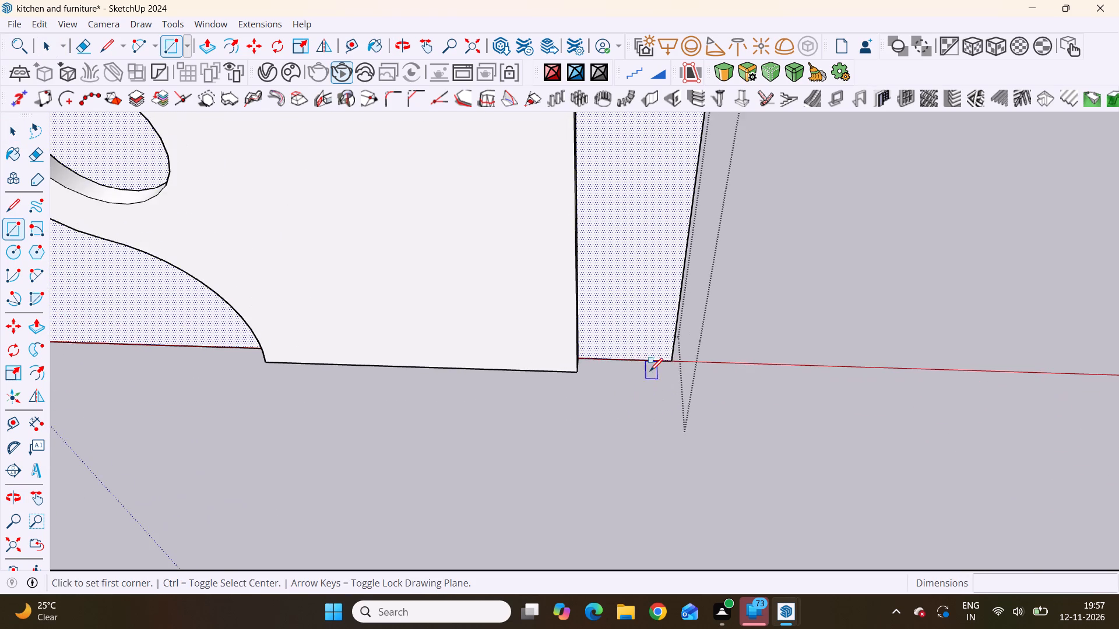
pyautogui.scroll(10, 650, 371)
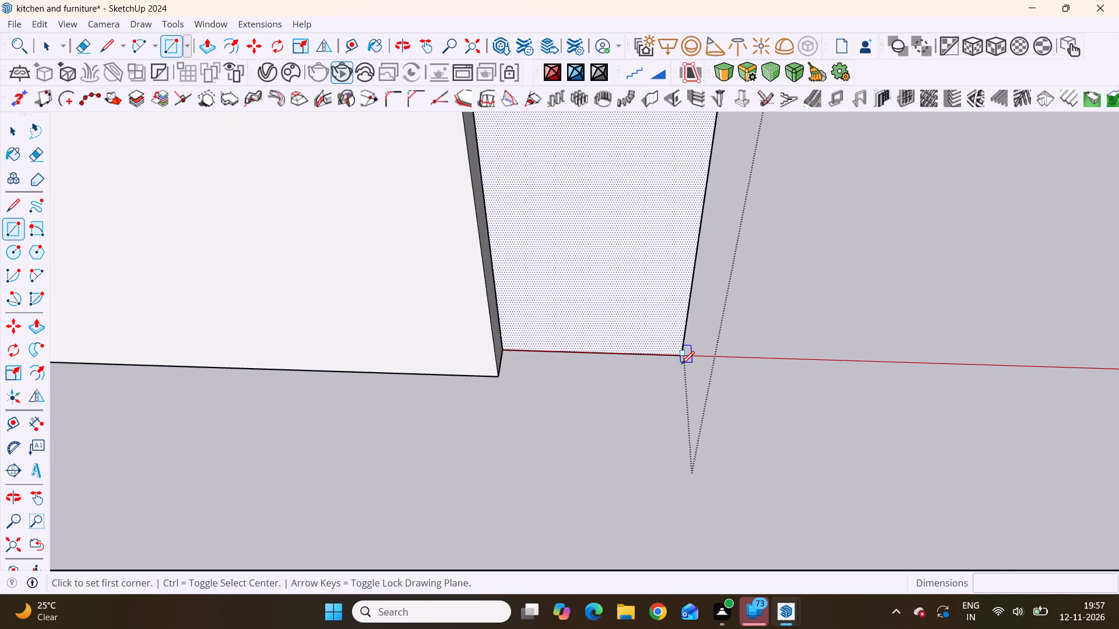
pyautogui.scroll(6, 681, 364)
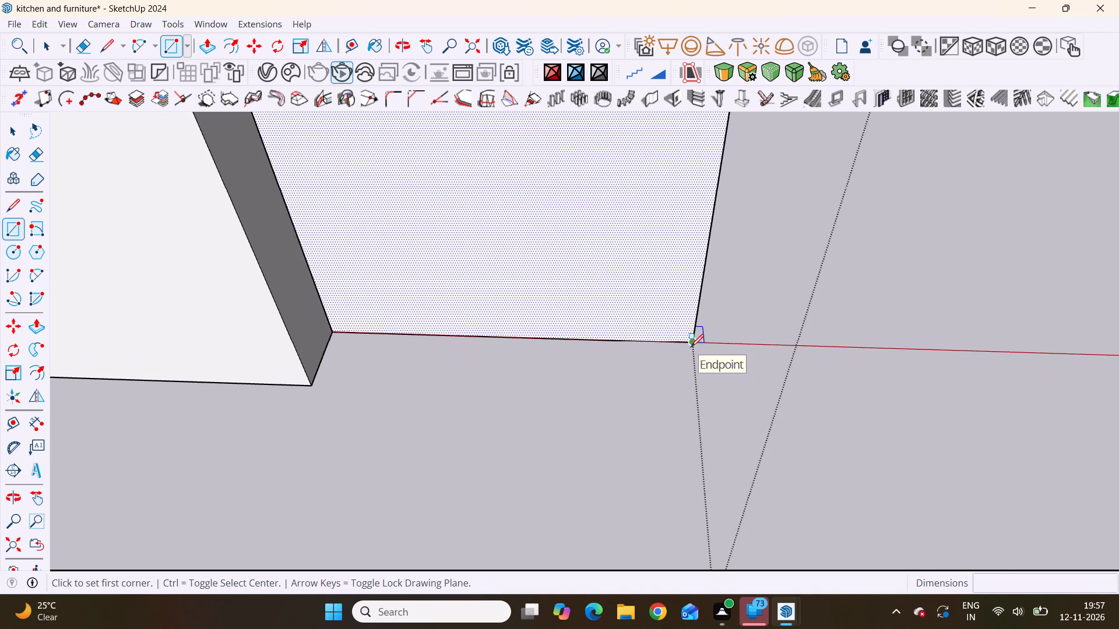
pyautogui.click(689, 342)
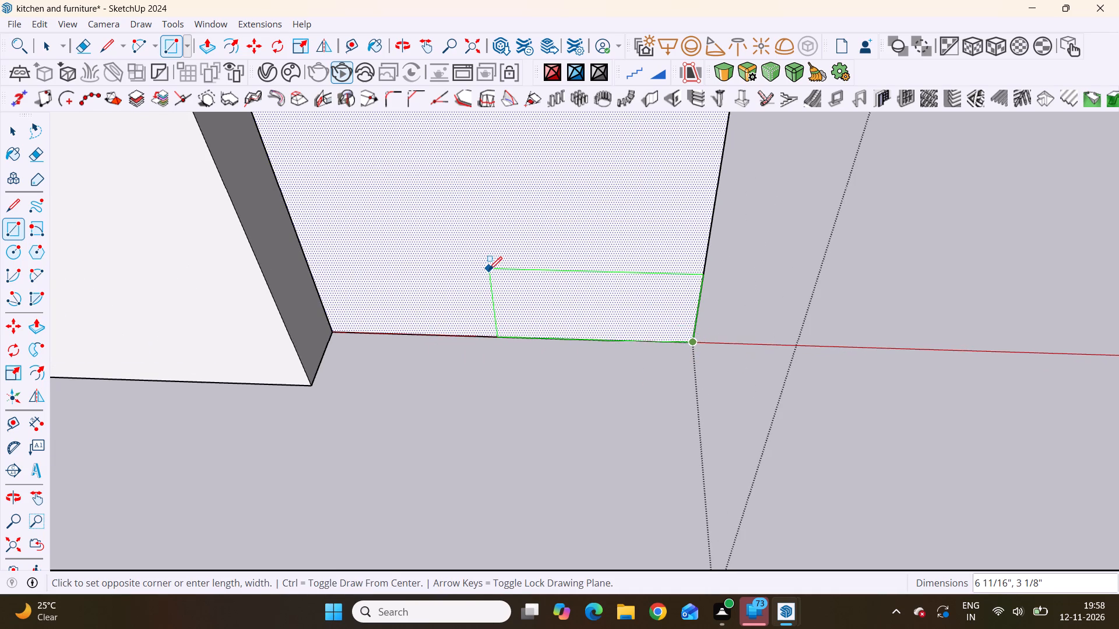
pyautogui.scroll(-17, 489, 270)
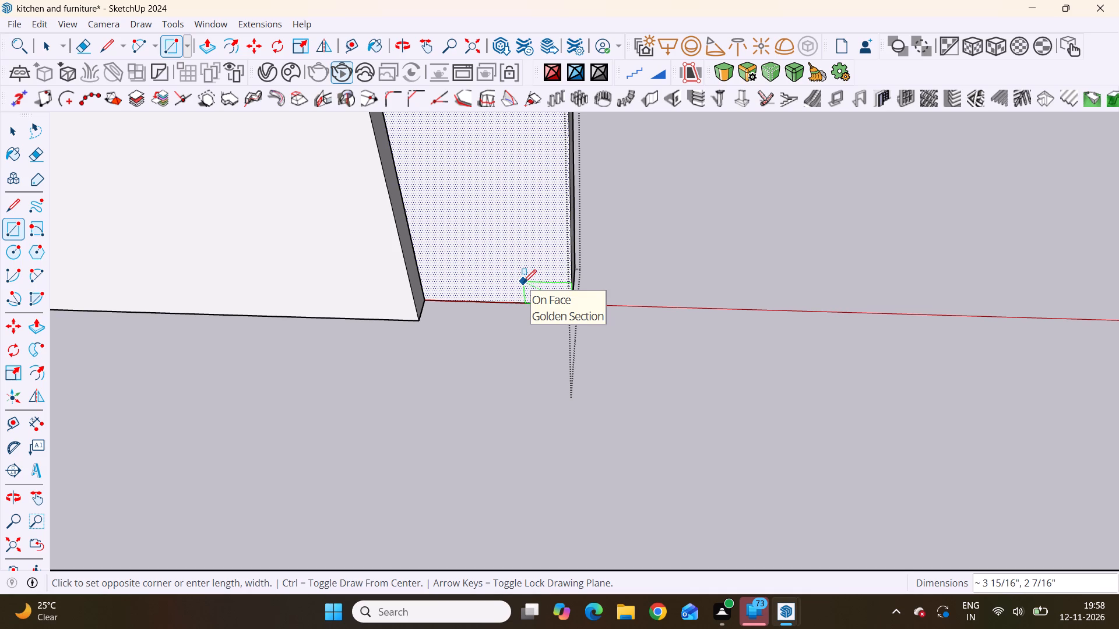
pyautogui.scroll(-10, 523, 282)
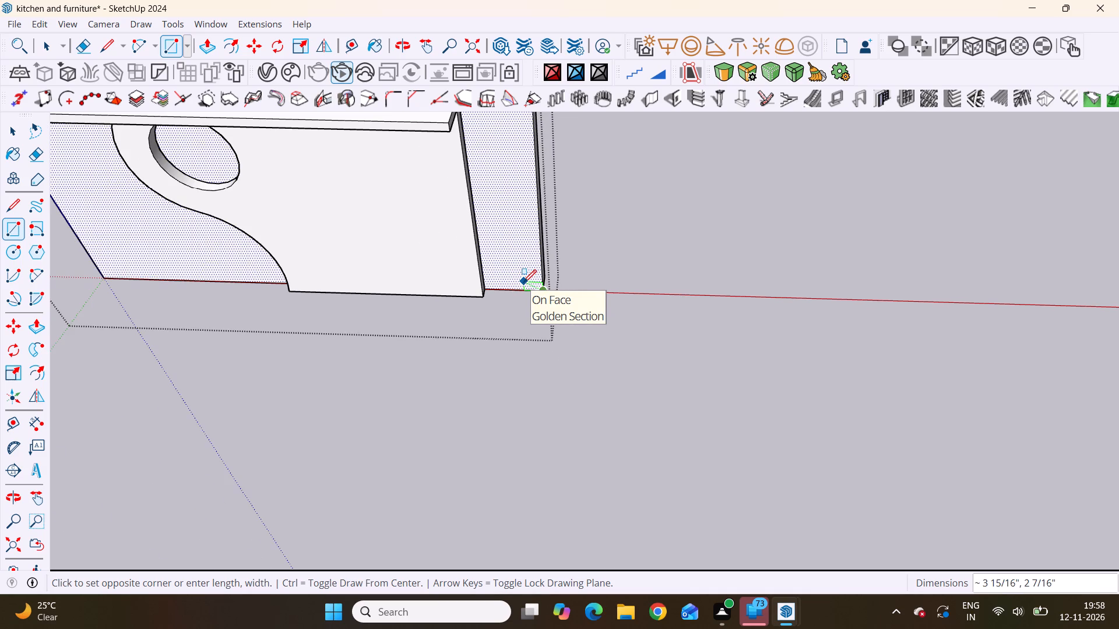
pyautogui.scroll(20, 523, 282)
pyautogui.scroll(1, 523, 282)
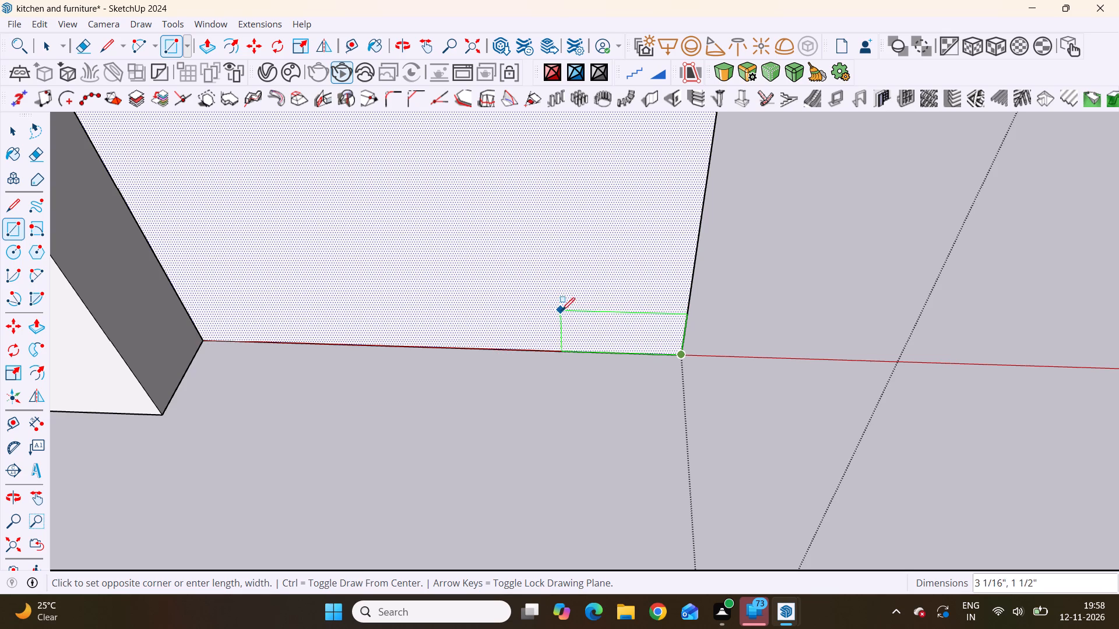
pyautogui.click(640, 306)
# Push/Pull the small corner rectangle about 2' 3 5/16" forward from the back panel to form a thin projecting bar.
pyautogui.scroll(-9, 677, 364)
pyautogui.moveTo(677, 364); pyautogui.dragTo(568, 356, button='middle')
pyautogui.scroll(1, 568, 356)
pyautogui.press('space')
pyautogui.click(684, 371)
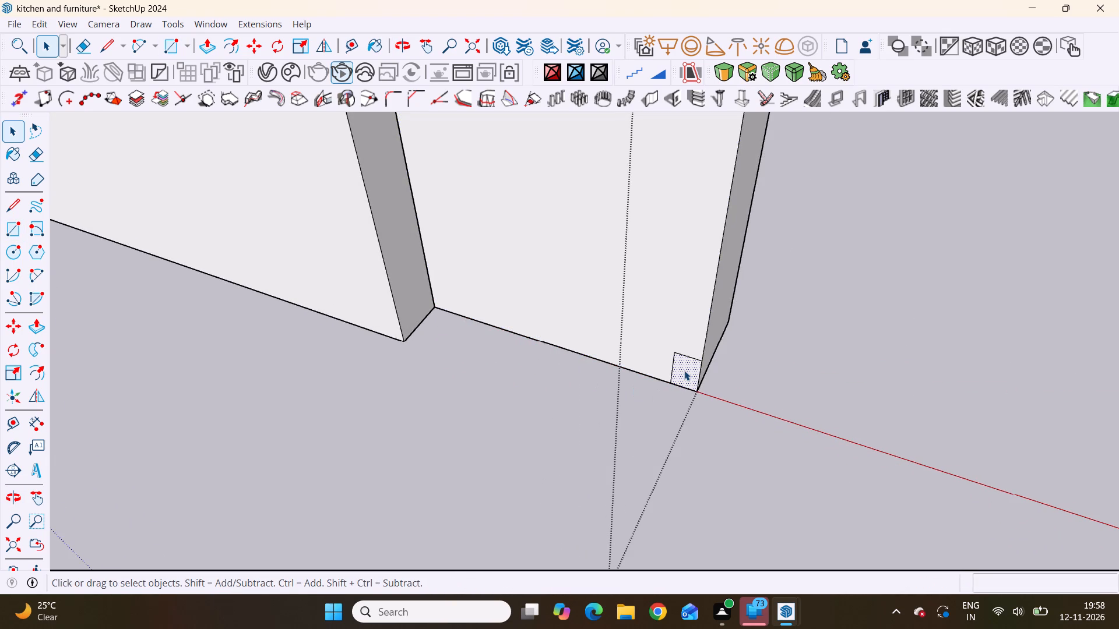
pyautogui.doubleClick(684, 370)
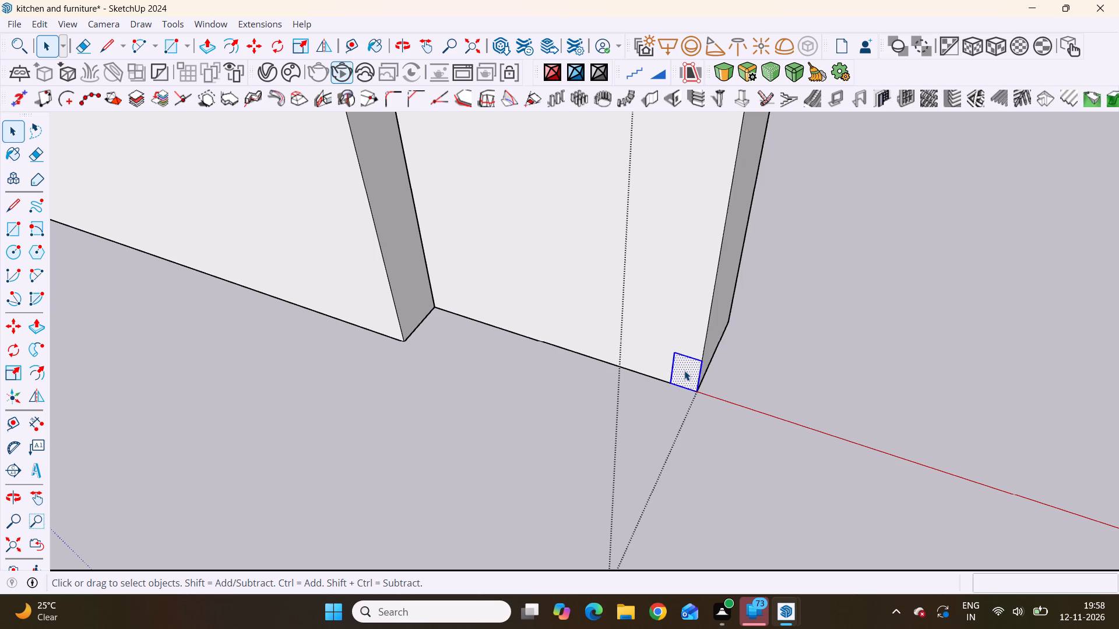
pyautogui.click(685, 371)
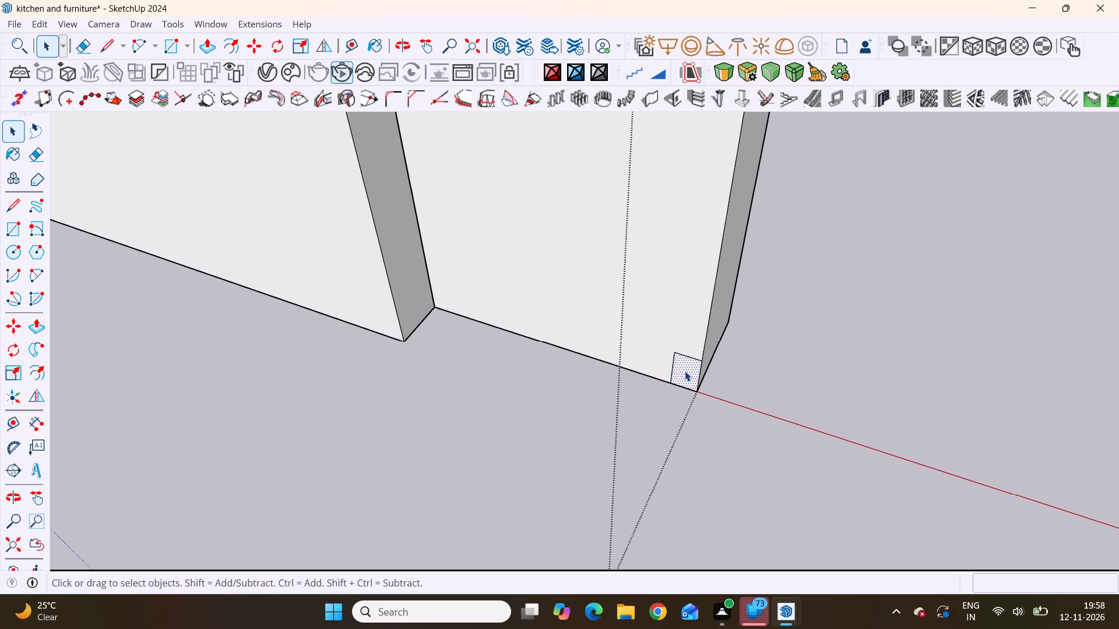
pyautogui.click(685, 371)
pyautogui.press('p')
pyautogui.click(685, 371)
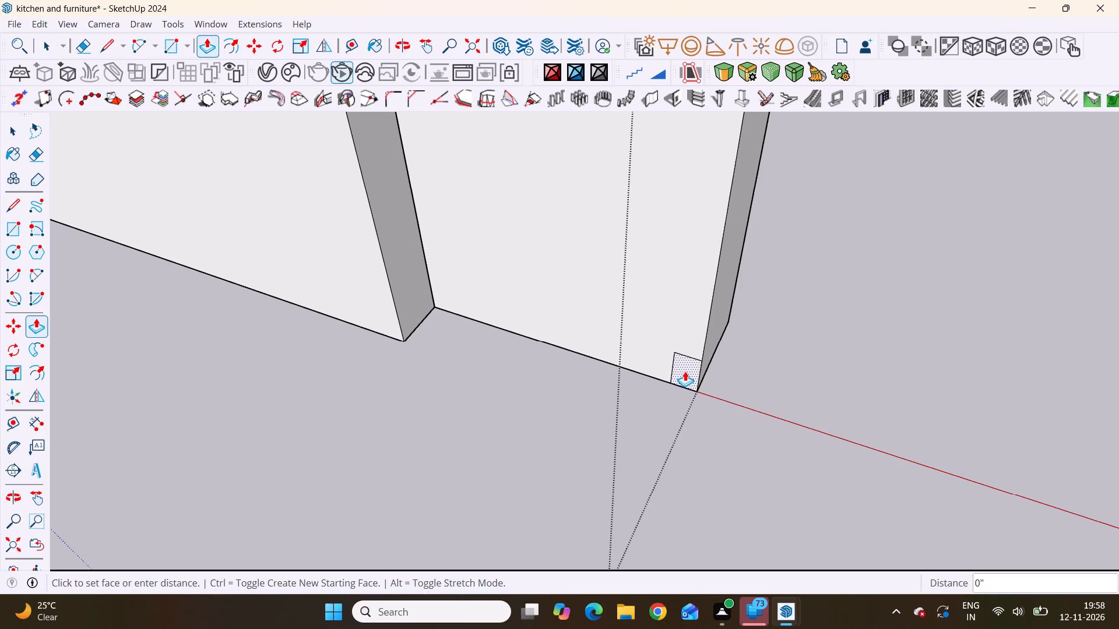
pyautogui.scroll(-19, 591, 483)
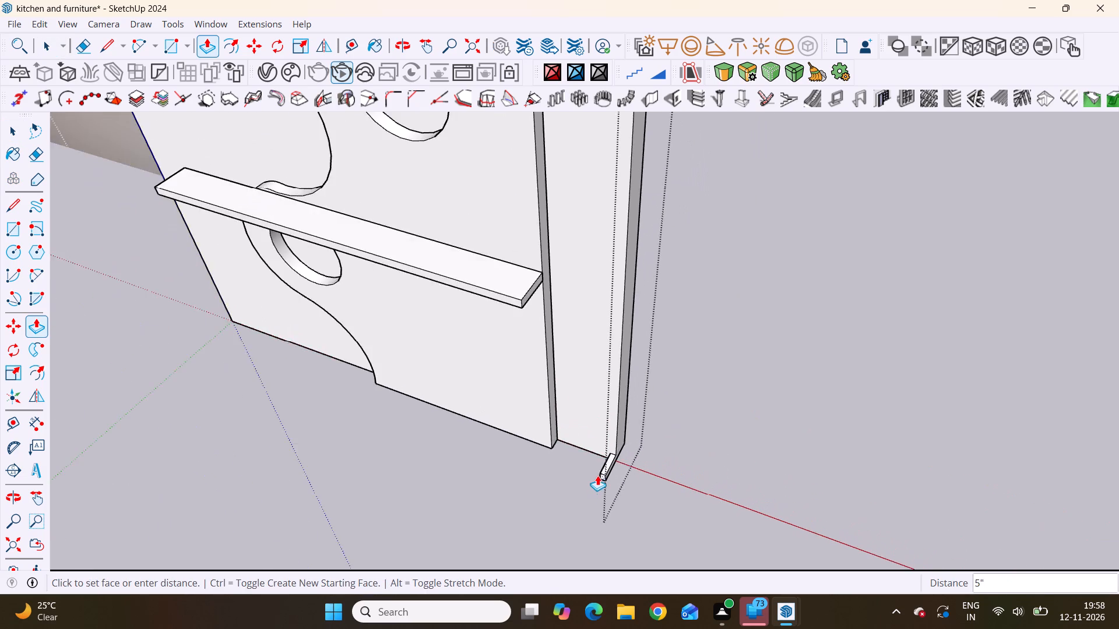
pyautogui.scroll(-12, 597, 475)
pyautogui.scroll(4, 574, 510)
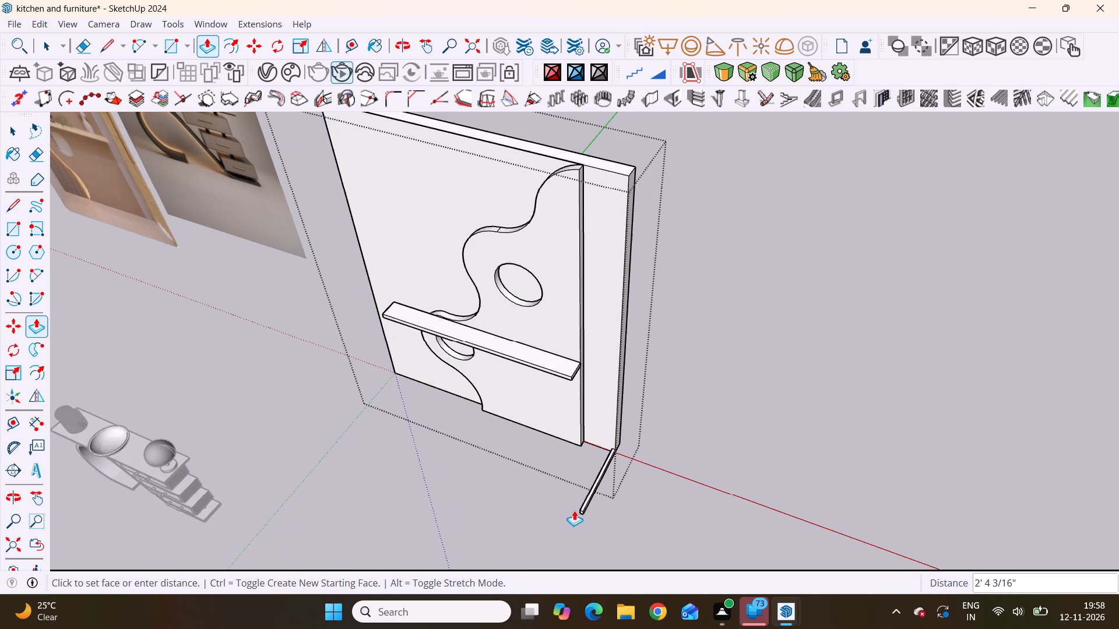
pyautogui.scroll(-5, 574, 510)
pyautogui.scroll(4, 574, 510)
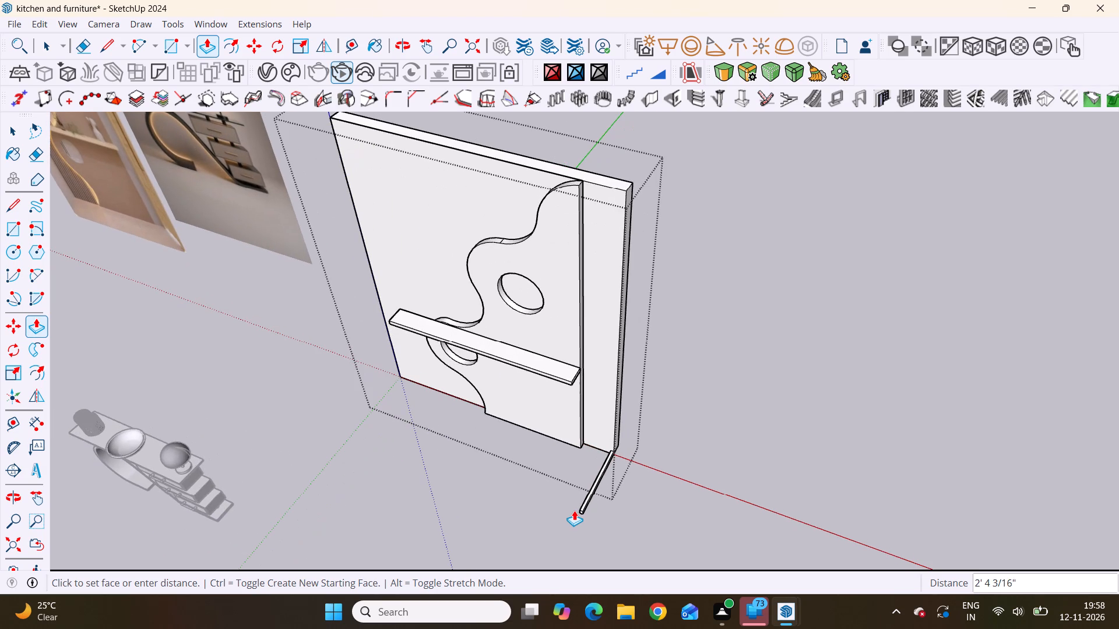
pyautogui.scroll(7, 561, 534)
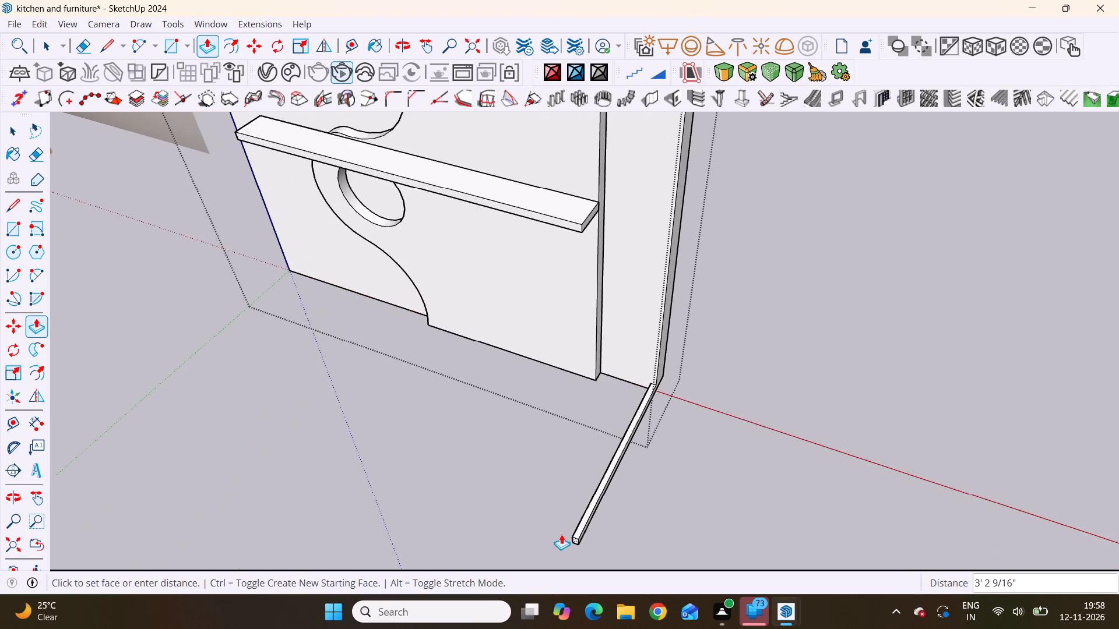
pyautogui.scroll(7, 561, 534)
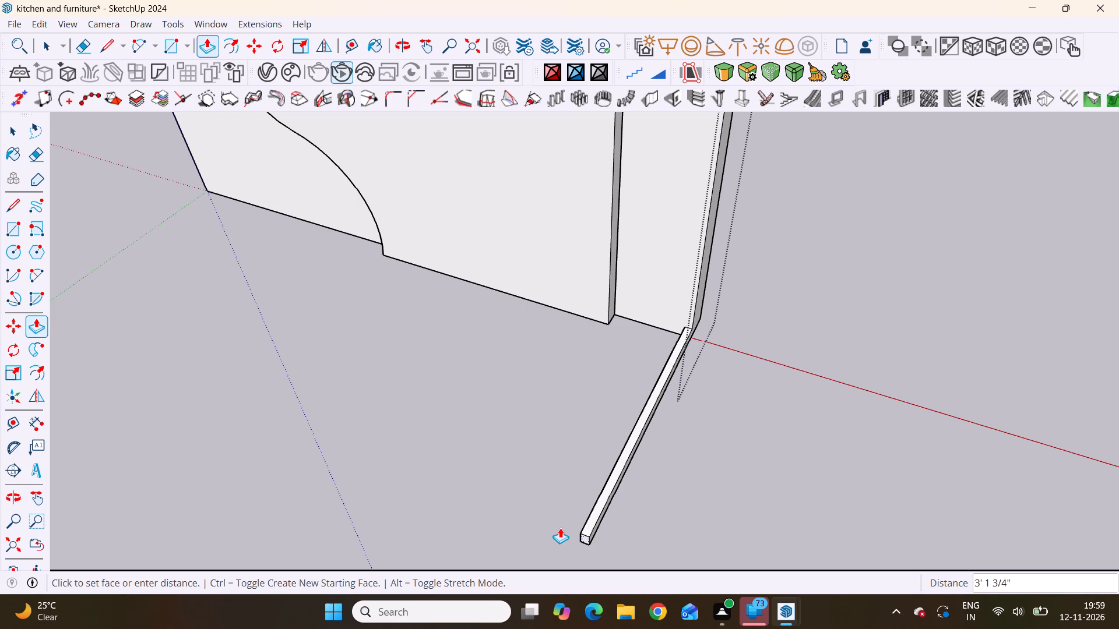
pyautogui.scroll(-6, 587, 485)
pyautogui.scroll(1, 600, 484)
pyautogui.scroll(-5, 601, 484)
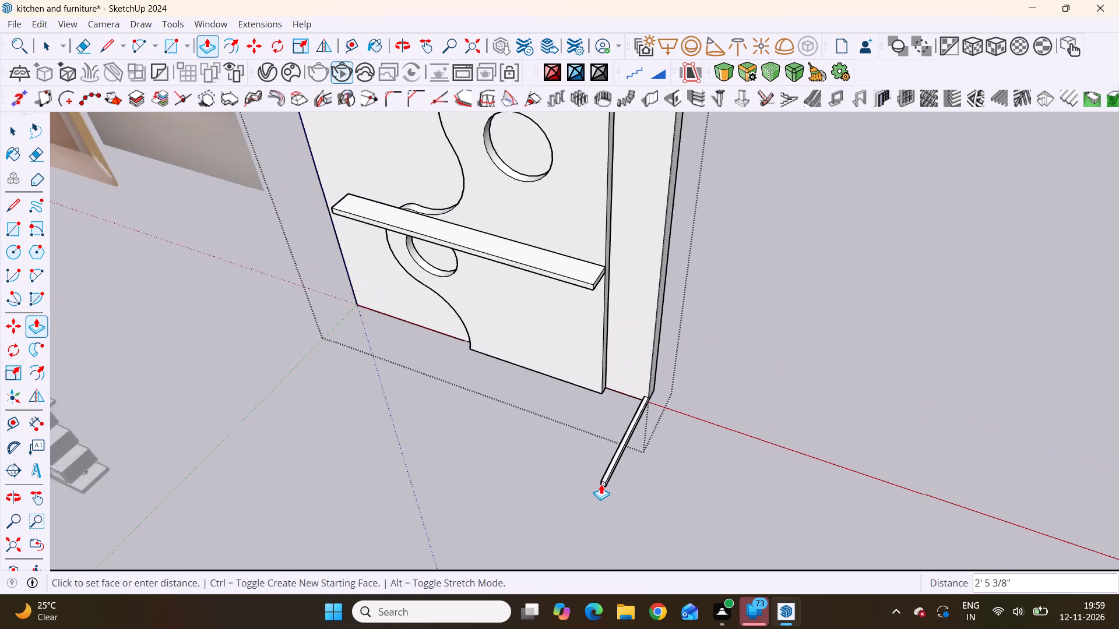
pyautogui.scroll(-14, 601, 484)
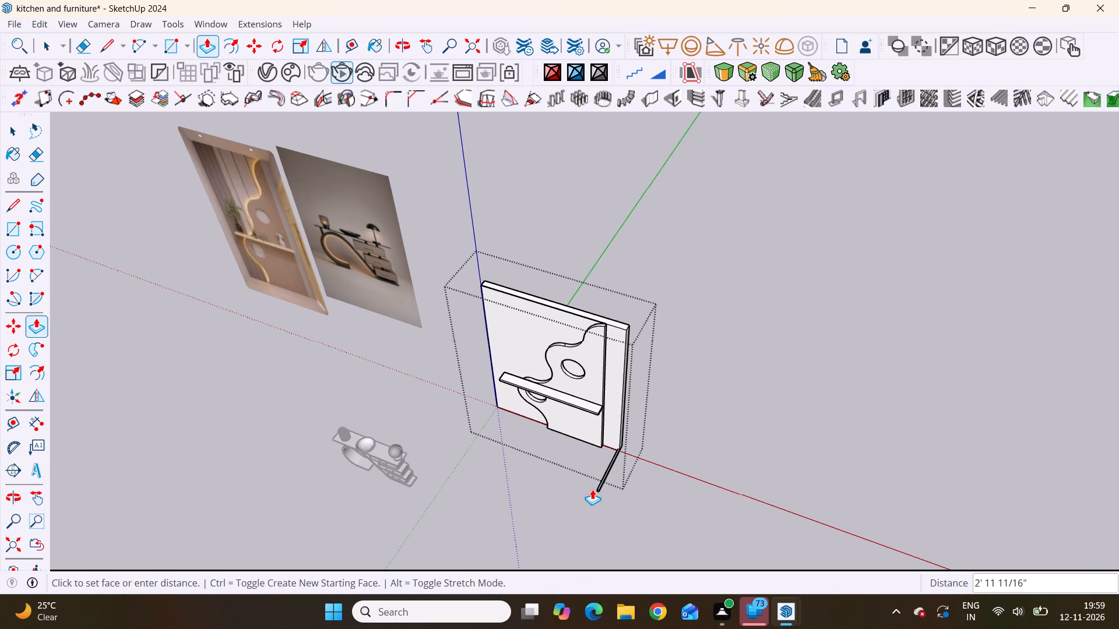
pyautogui.scroll(10, 592, 489)
pyautogui.scroll(17, 599, 505)
pyautogui.scroll(-9, 599, 505)
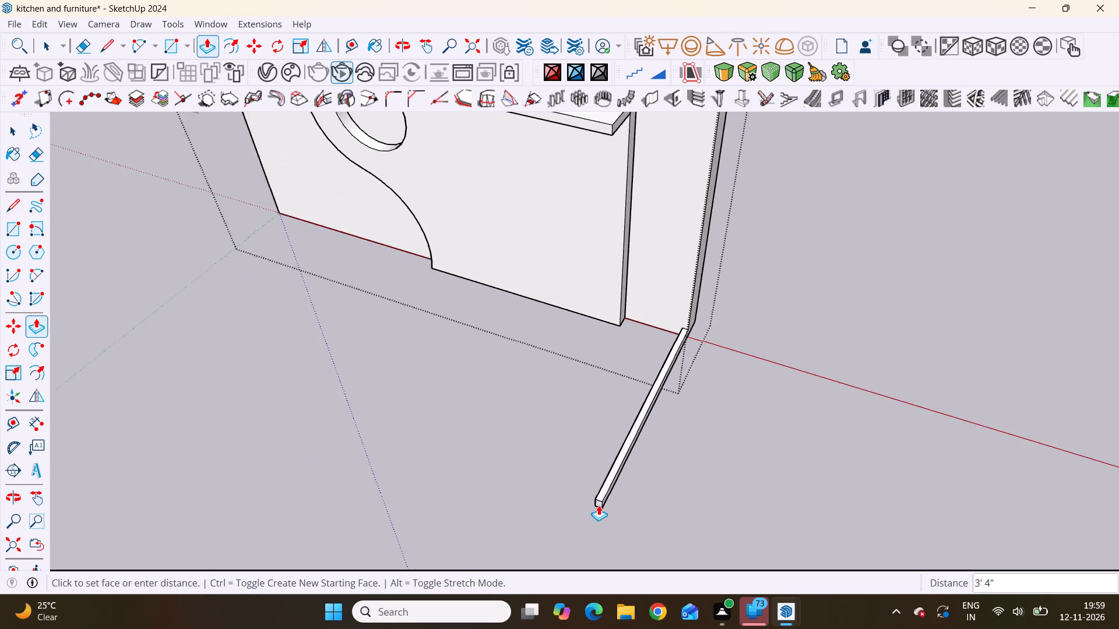
pyautogui.scroll(-8, 599, 505)
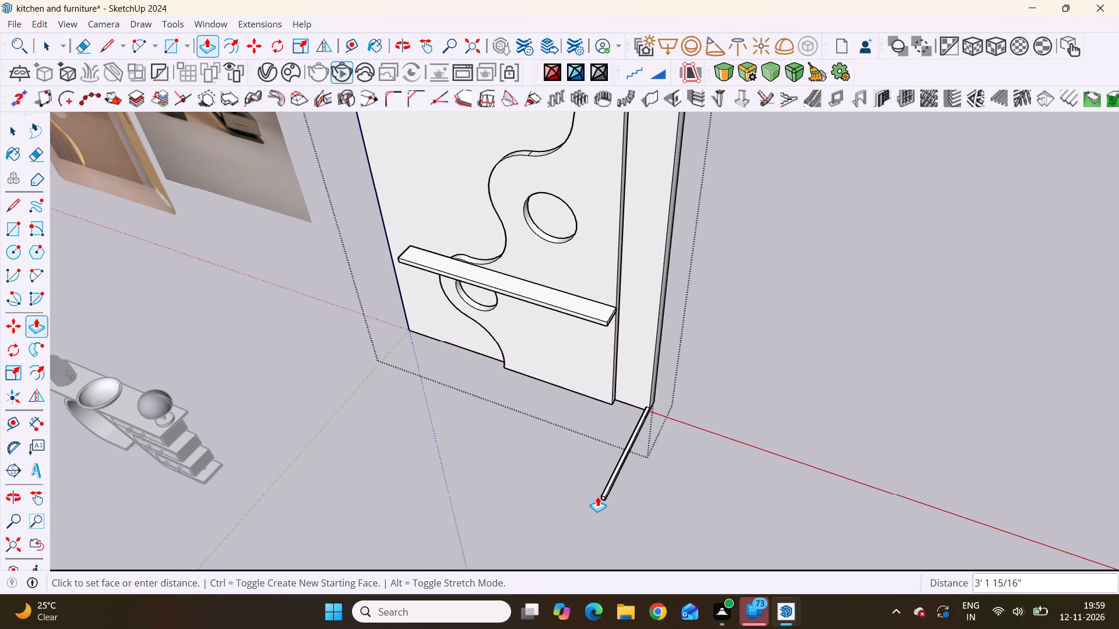
pyautogui.scroll(14, 600, 486)
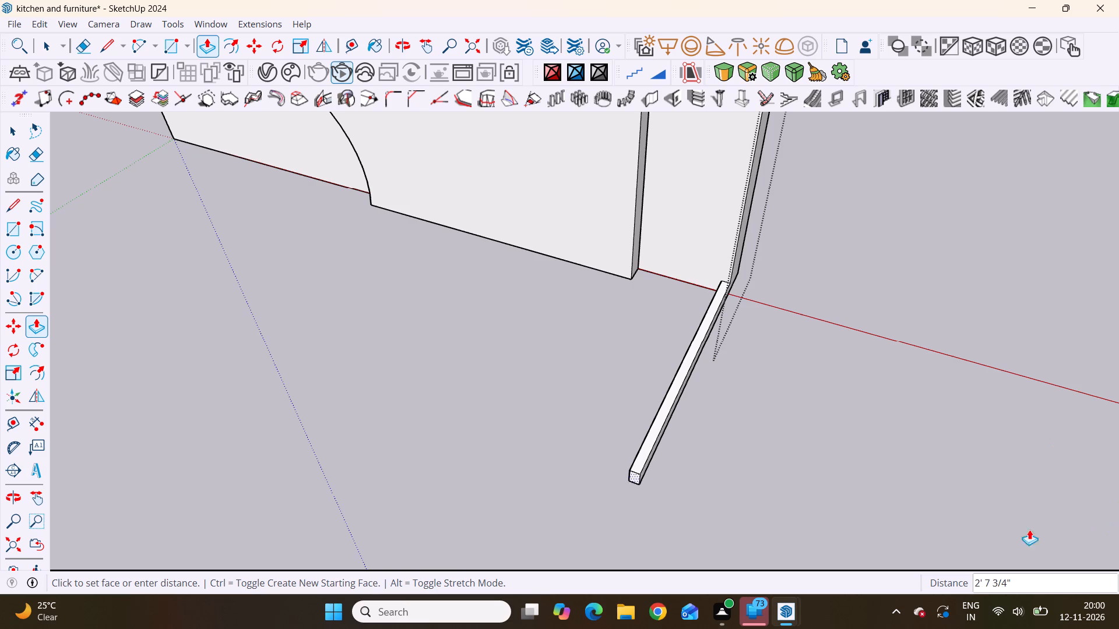
pyautogui.scroll(-10, 766, 490)
pyautogui.moveTo(747, 497); pyautogui.dragTo(672, 508, button='middle')
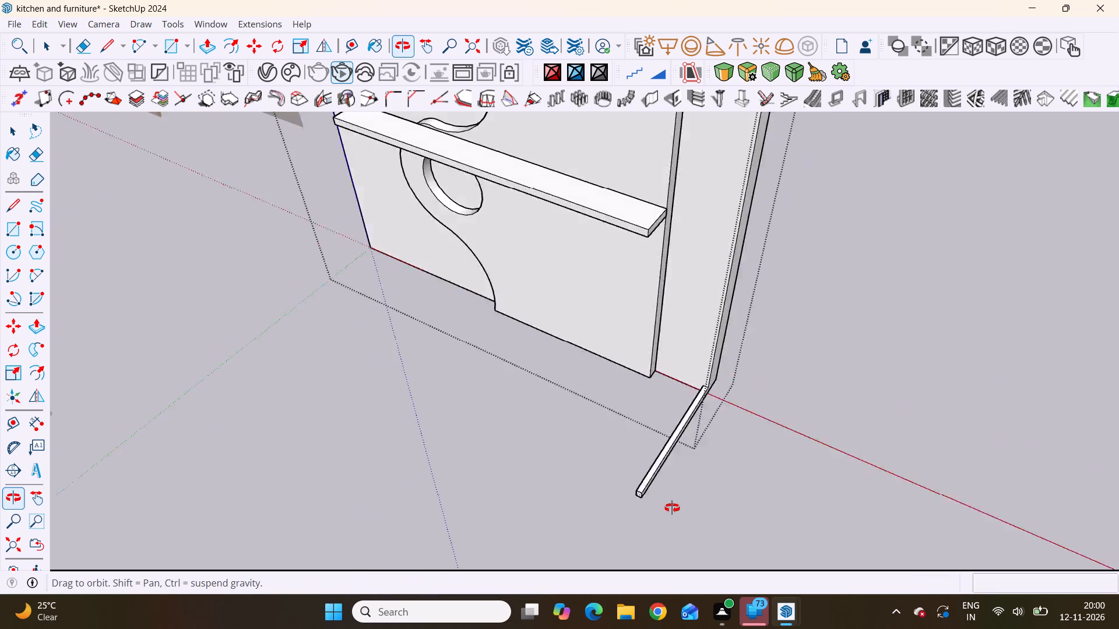
pyautogui.moveTo(672, 508); pyautogui.dragTo(629, 496, button='middle')
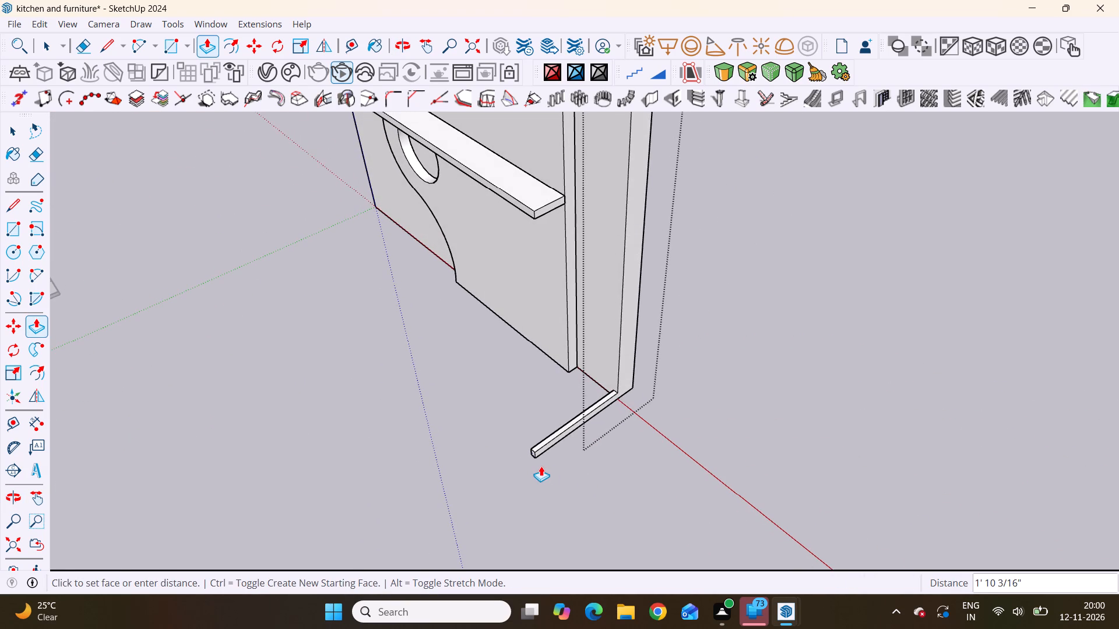
pyautogui.scroll(1, 541, 466)
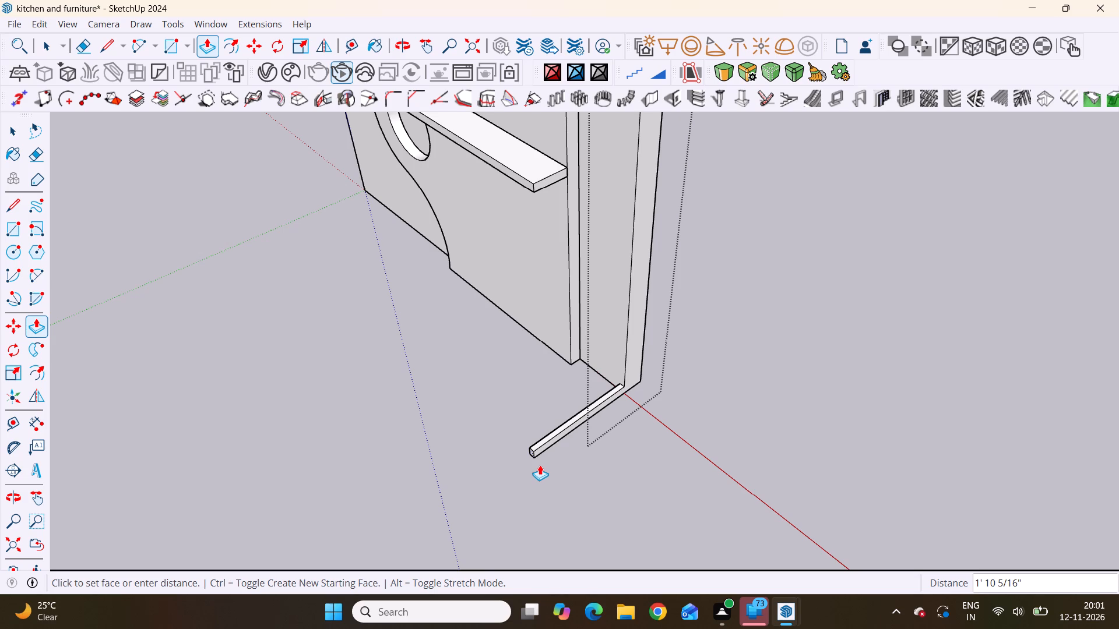
pyautogui.scroll(3, 557, 457)
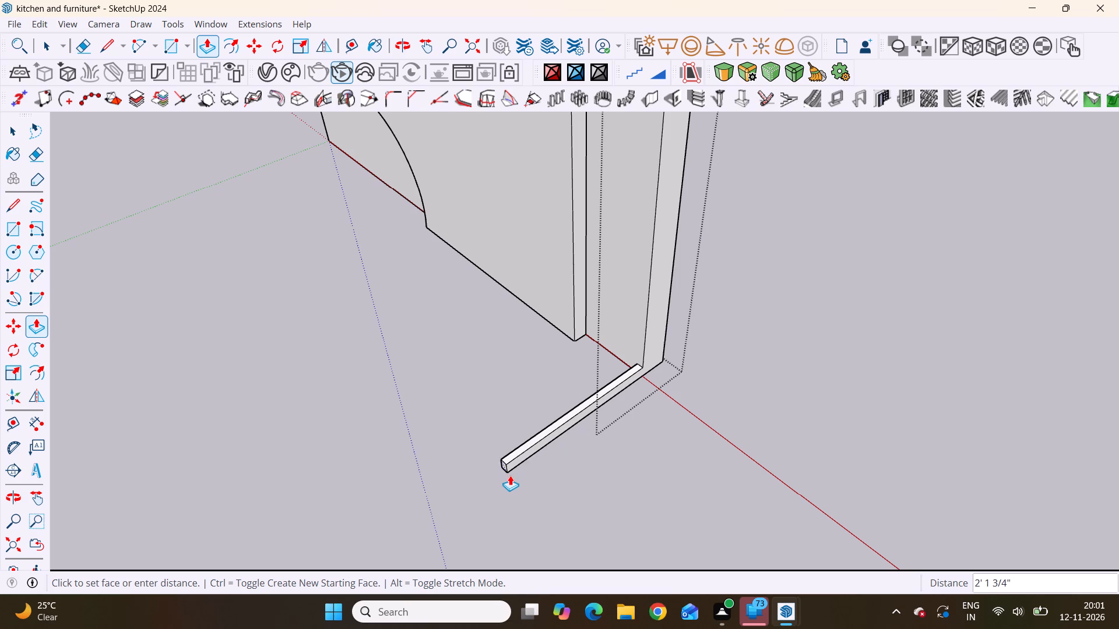
pyautogui.click(503, 486)
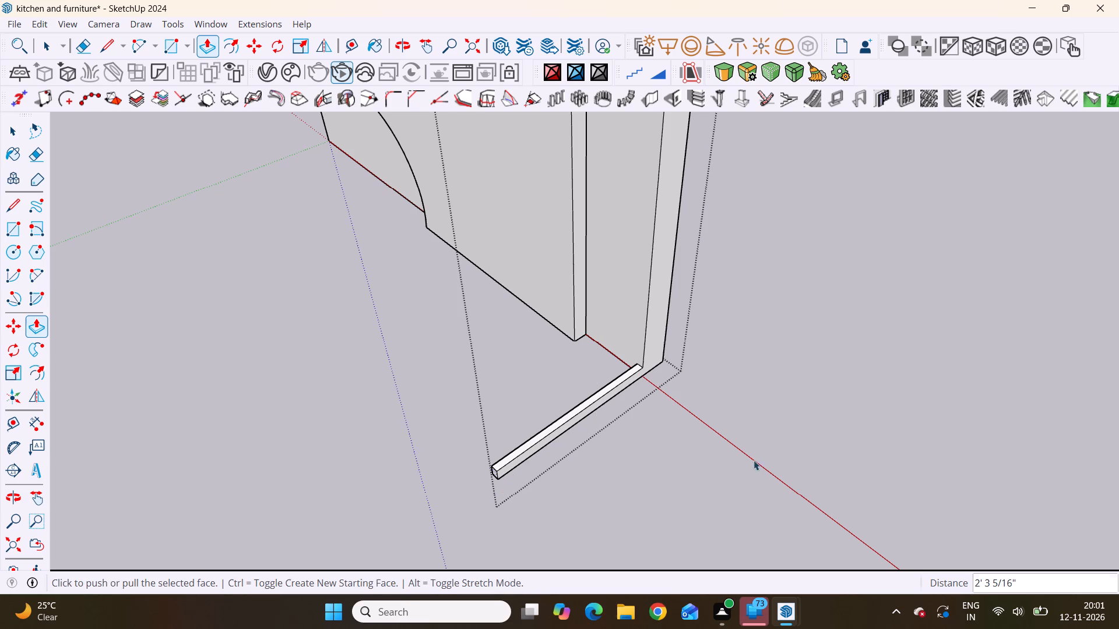
pyautogui.press('space')
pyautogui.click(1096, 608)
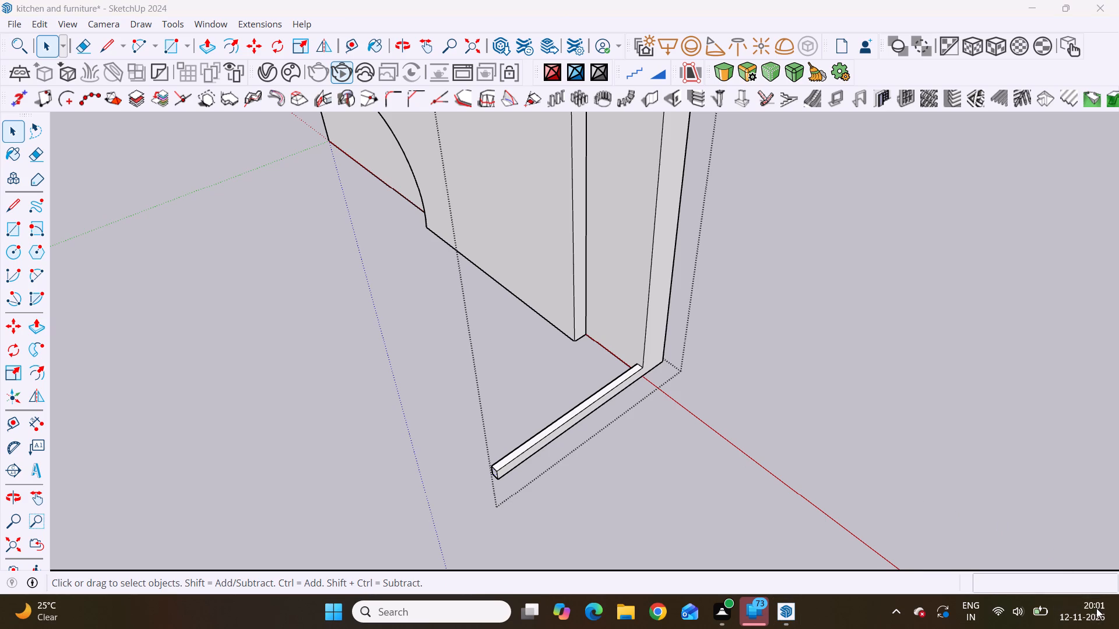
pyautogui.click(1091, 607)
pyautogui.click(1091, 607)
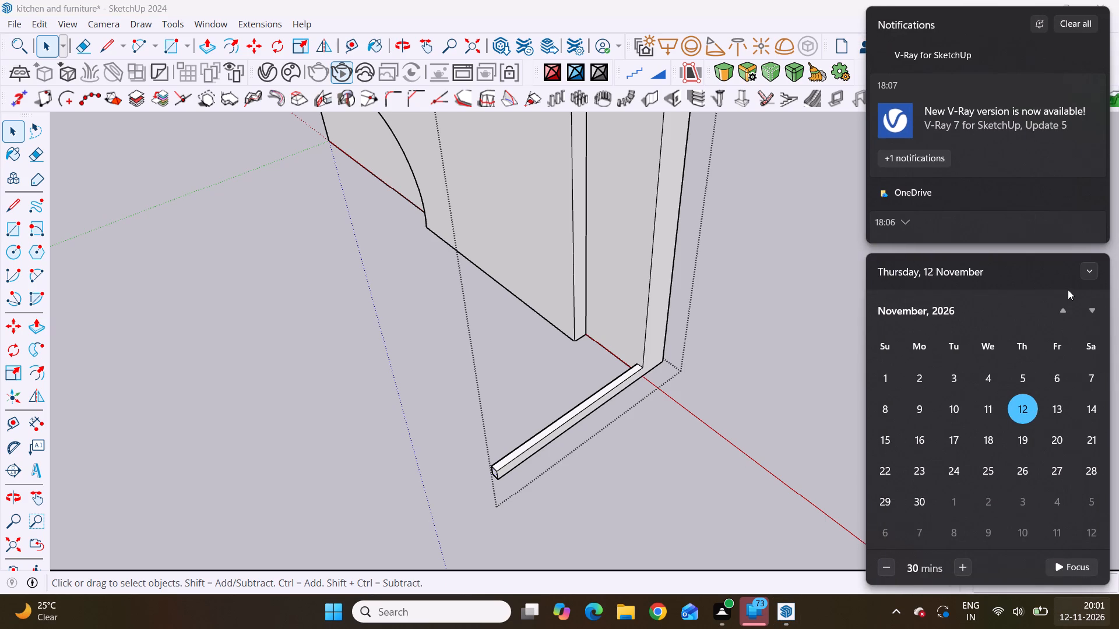
# Dismiss the OneDrive and OMEN Gaming Hub notifications from the system notification list.
pyautogui.click(1092, 273)
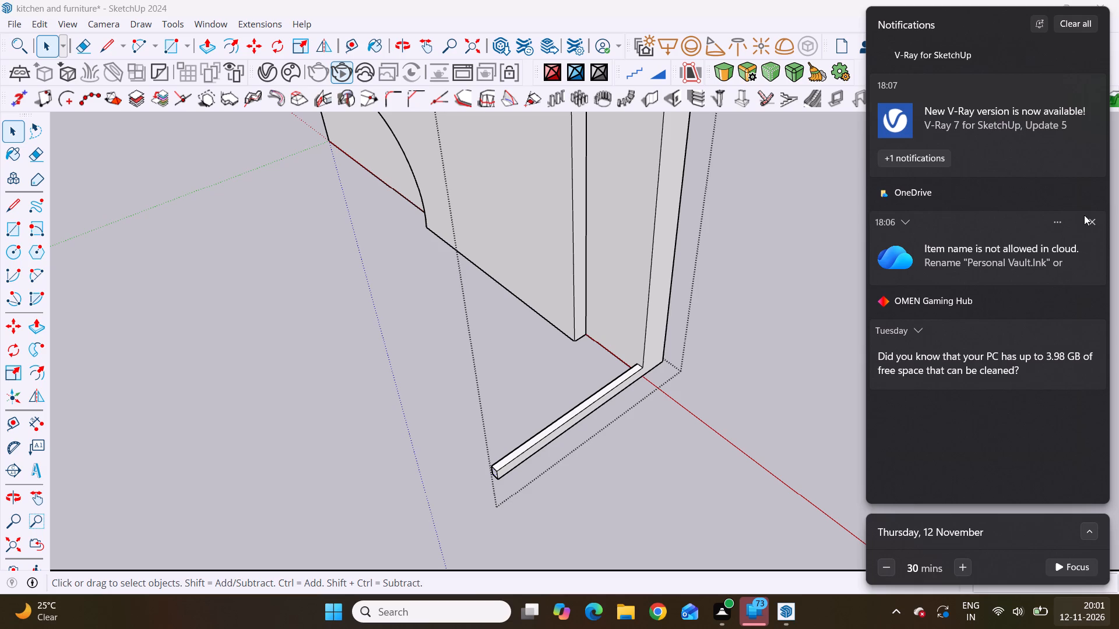
pyautogui.click(779, 271)
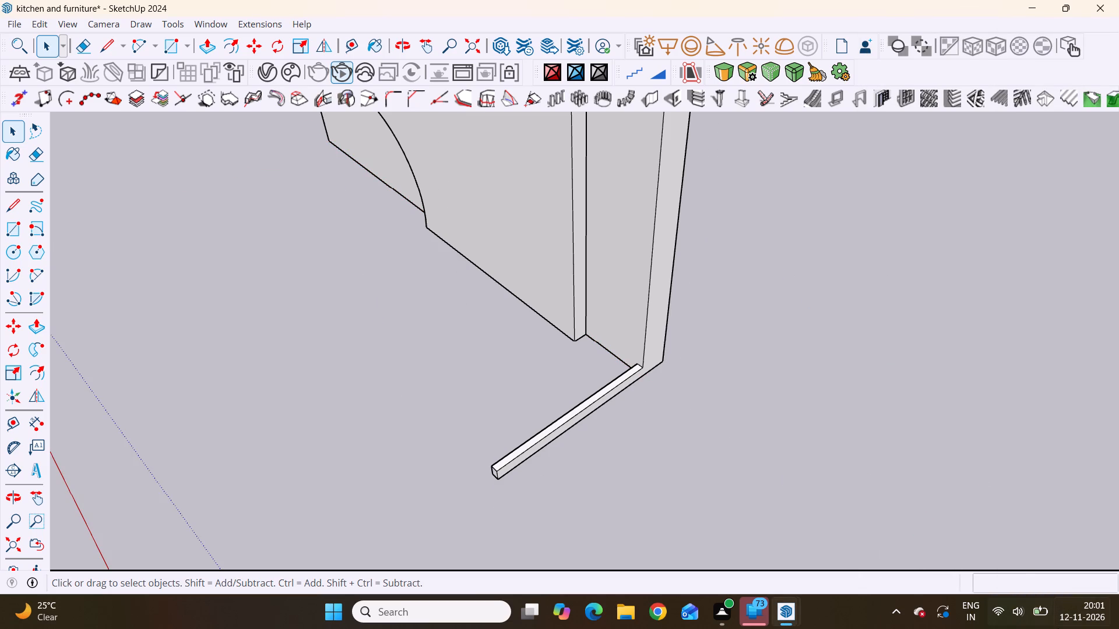
pyautogui.click(1099, 603)
pyautogui.click(1099, 603)
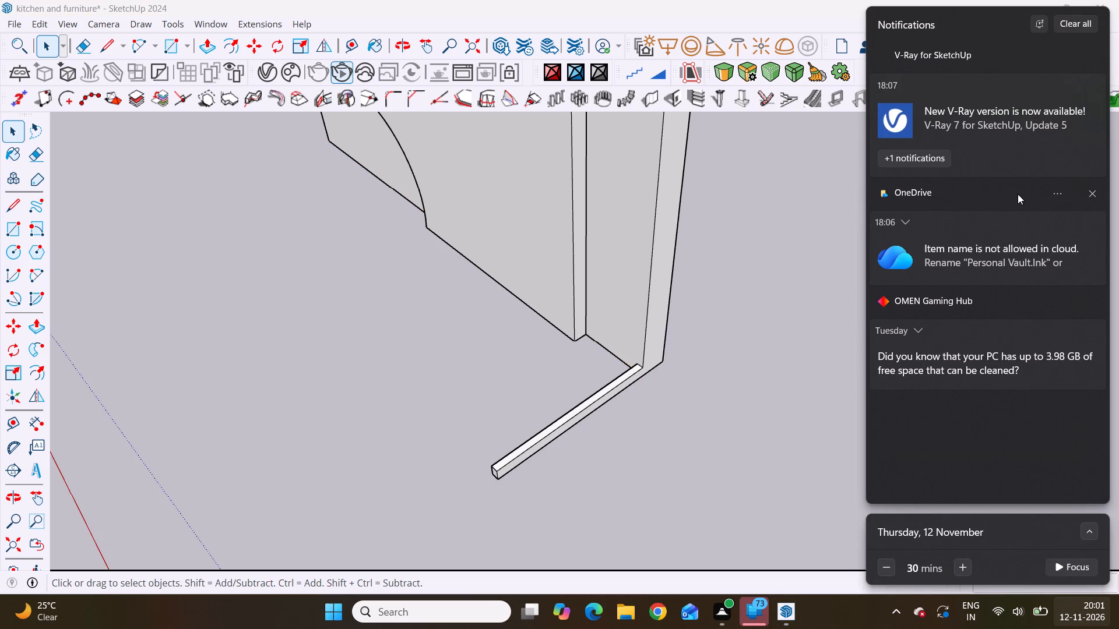
pyautogui.click(1095, 192)
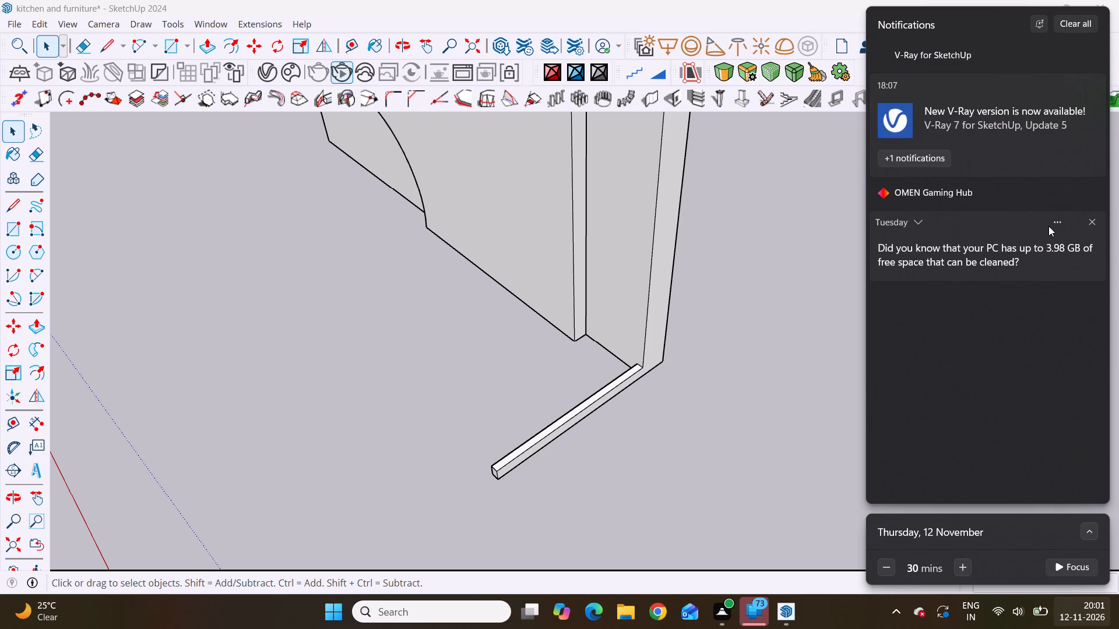
pyautogui.click(1092, 218)
pyautogui.click(832, 171)
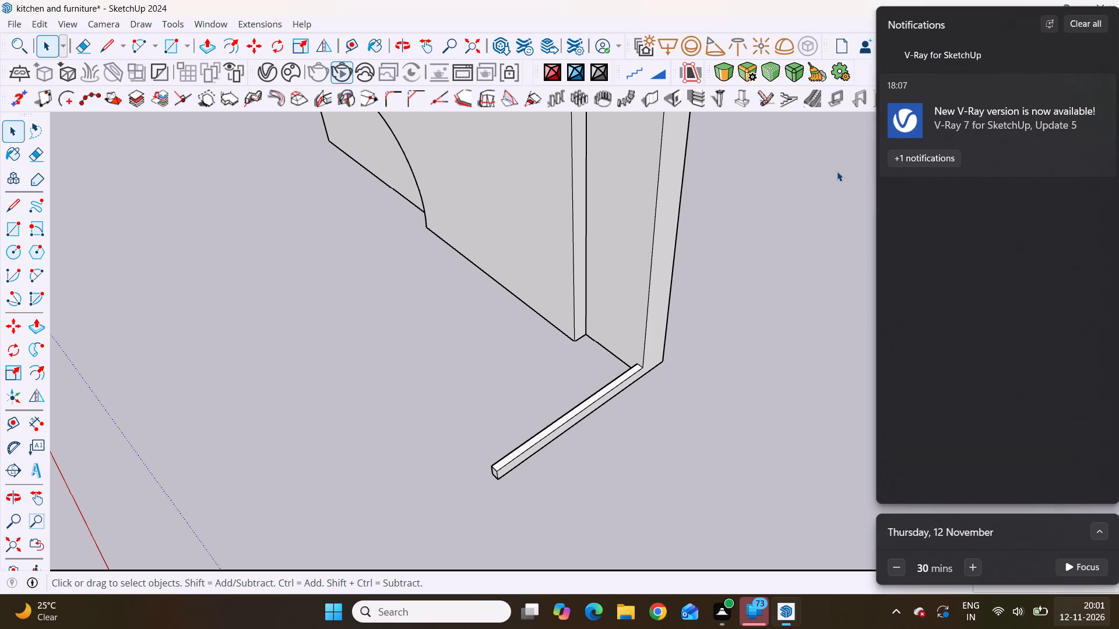
# Push/Pull the projecting bar's top face about 9' 6 3/4" up, level with the back panel's top, to form a side panel.
pyautogui.scroll(-5, 845, 247)
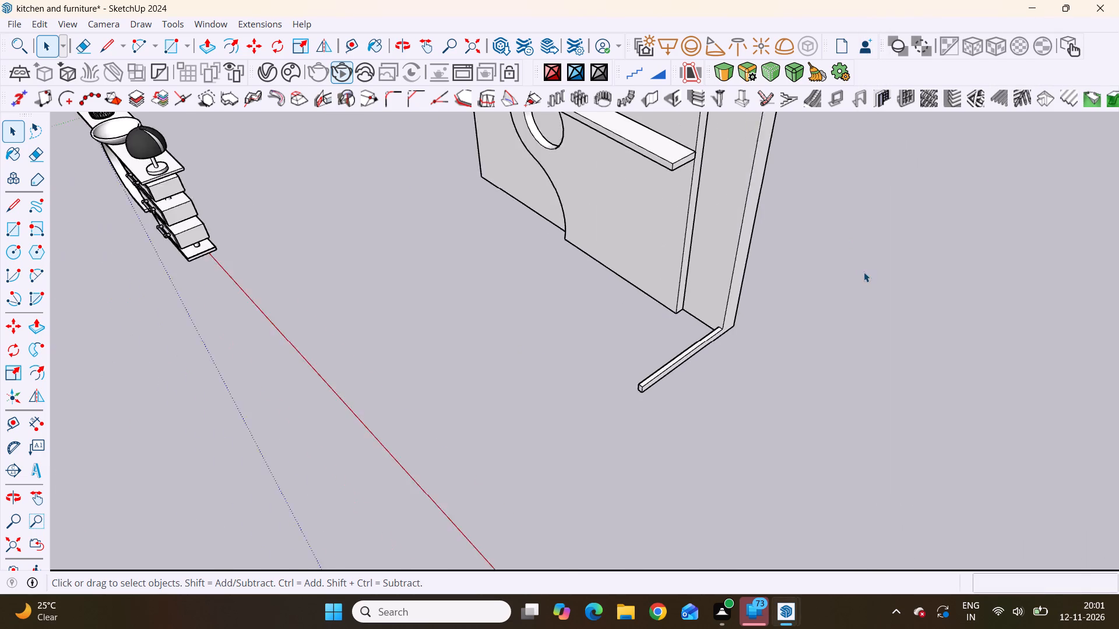
pyautogui.scroll(-4, 747, 312)
pyautogui.scroll(-2, 716, 372)
pyautogui.moveTo(704, 354); pyautogui.dragTo(780, 379, button='middle')
pyautogui.scroll(4, 716, 338)
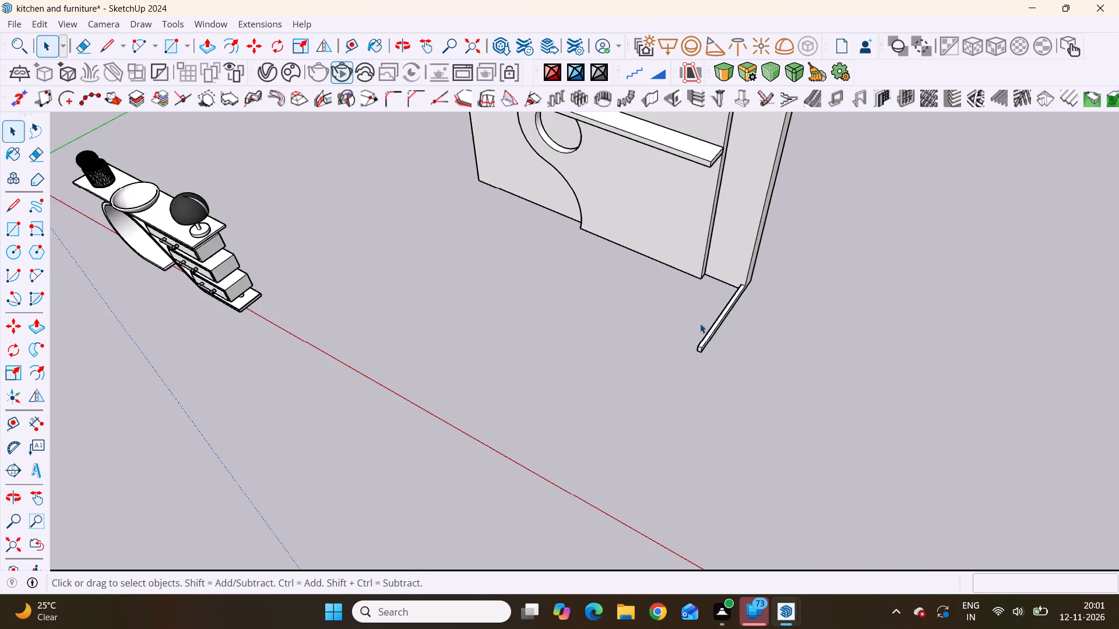
pyautogui.scroll(11, 700, 323)
pyautogui.scroll(4, 674, 365)
pyautogui.click(661, 358)
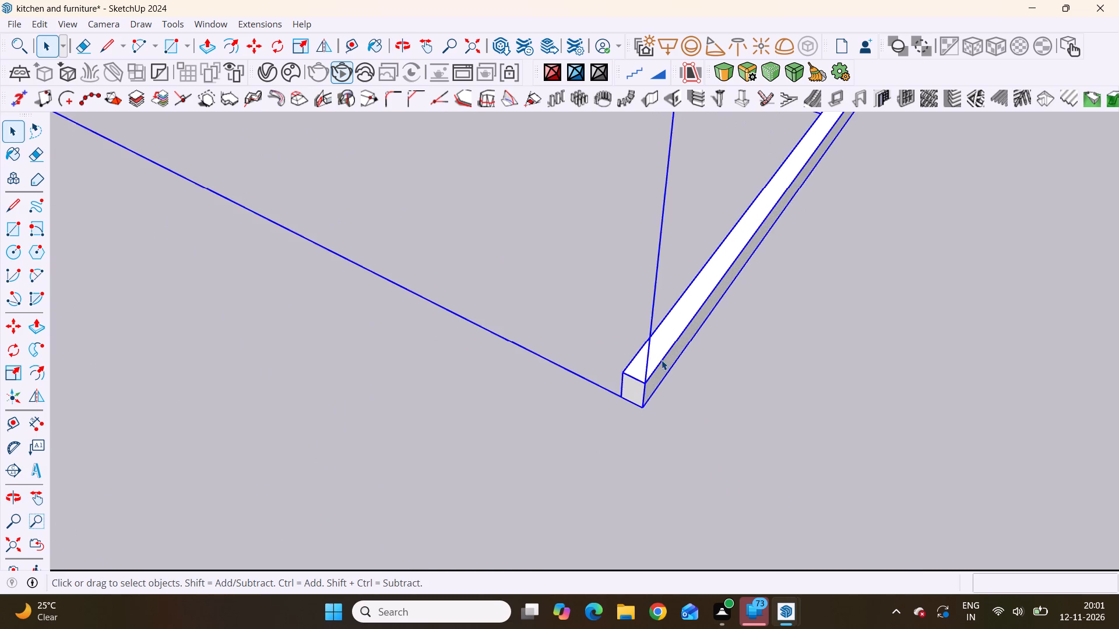
pyautogui.doubleClick(656, 351)
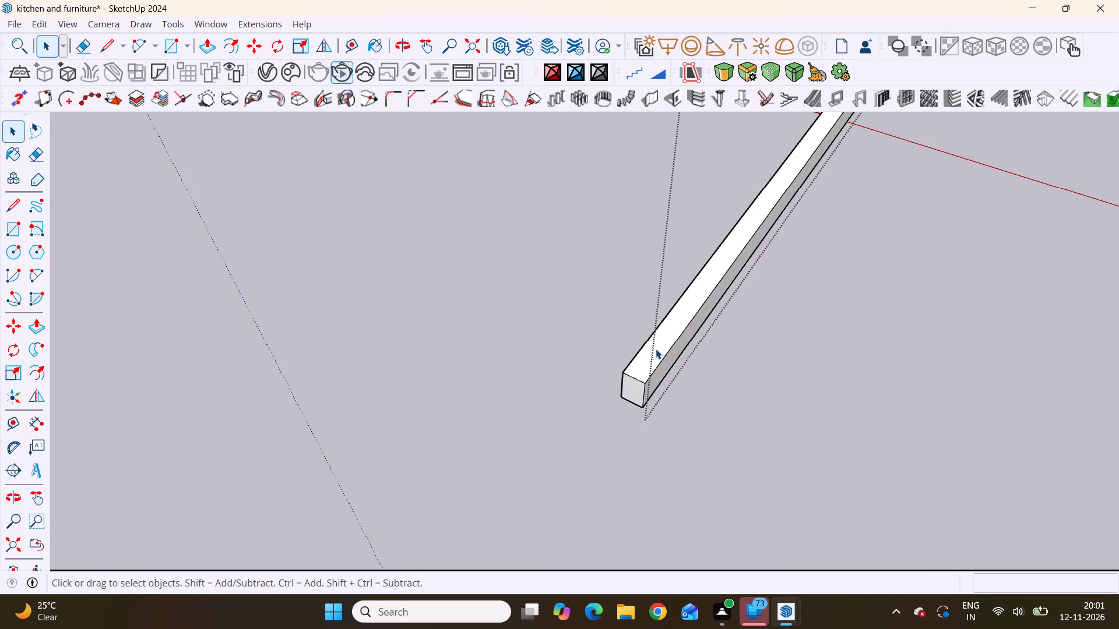
pyautogui.click(656, 349)
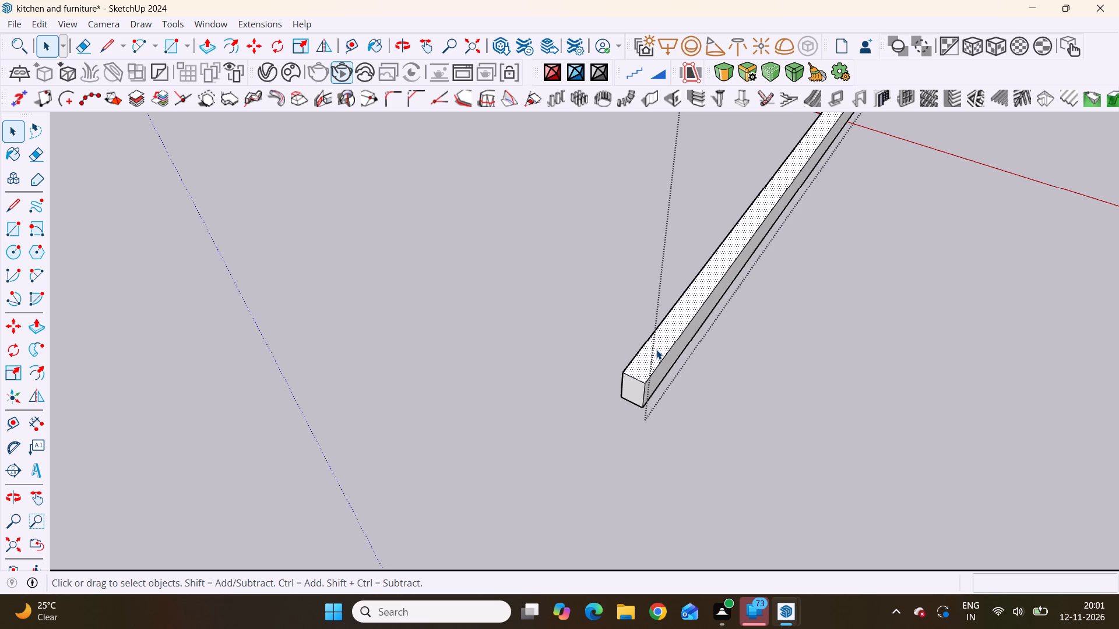
pyautogui.press('p')
pyautogui.click(655, 351)
pyautogui.scroll(-9, 612, 323)
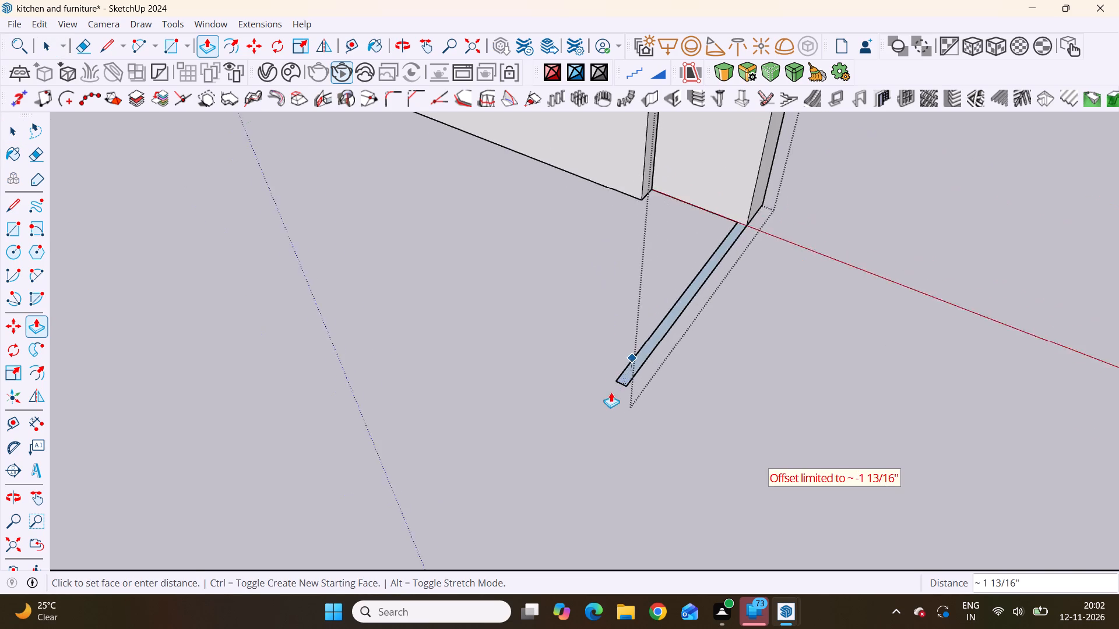
pyautogui.scroll(-2, 611, 392)
pyautogui.scroll(-15, 640, 257)
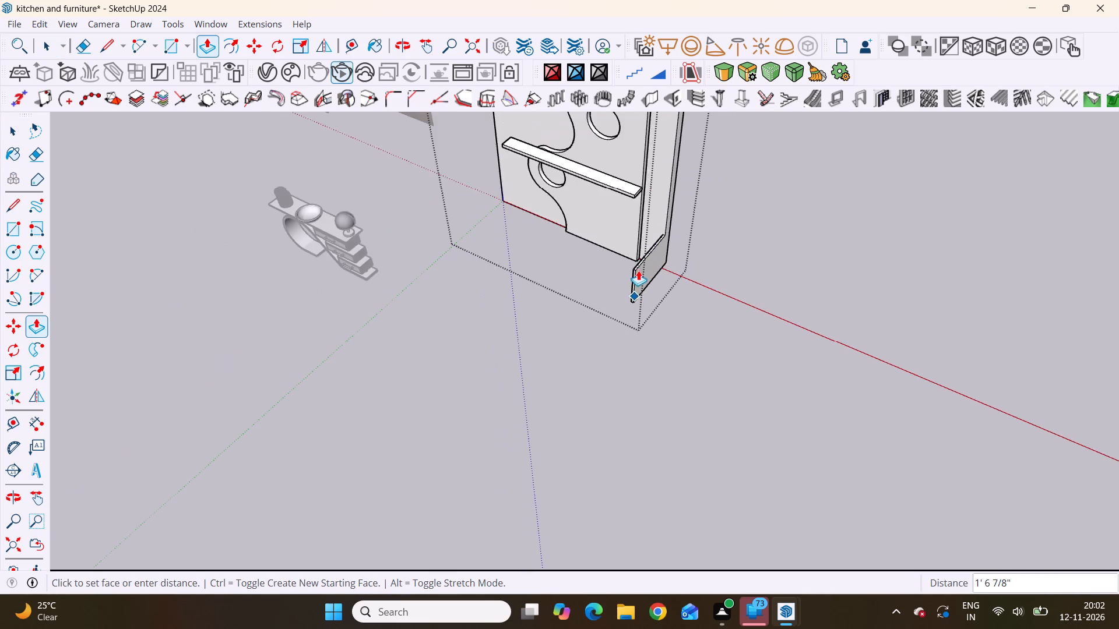
pyautogui.scroll(-6, 638, 270)
pyautogui.scroll(9, 612, 156)
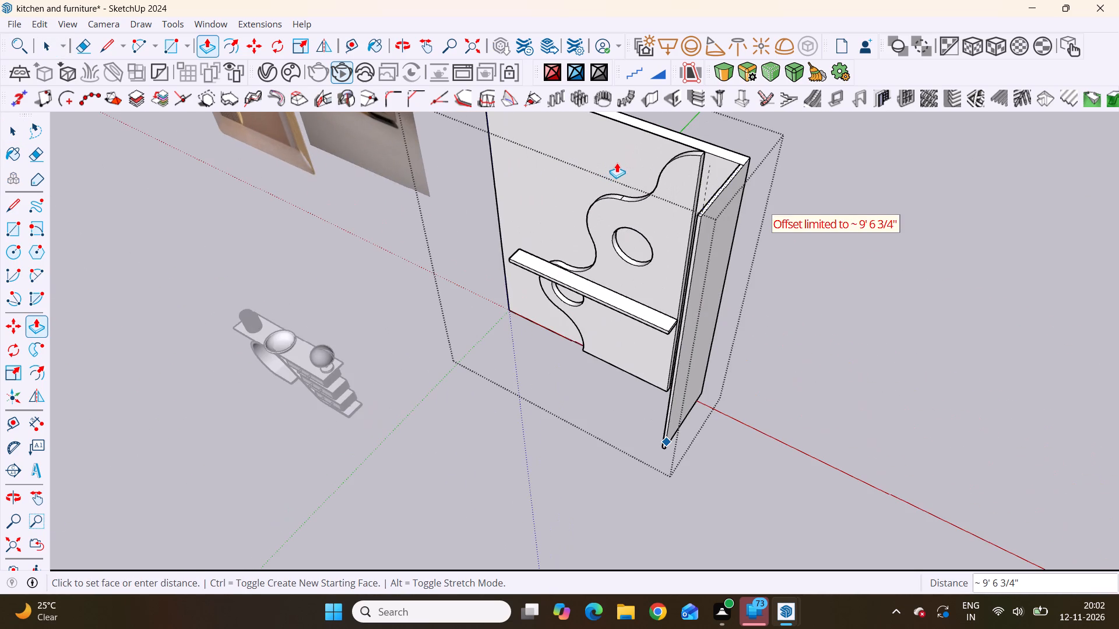
pyautogui.scroll(11, 752, 169)
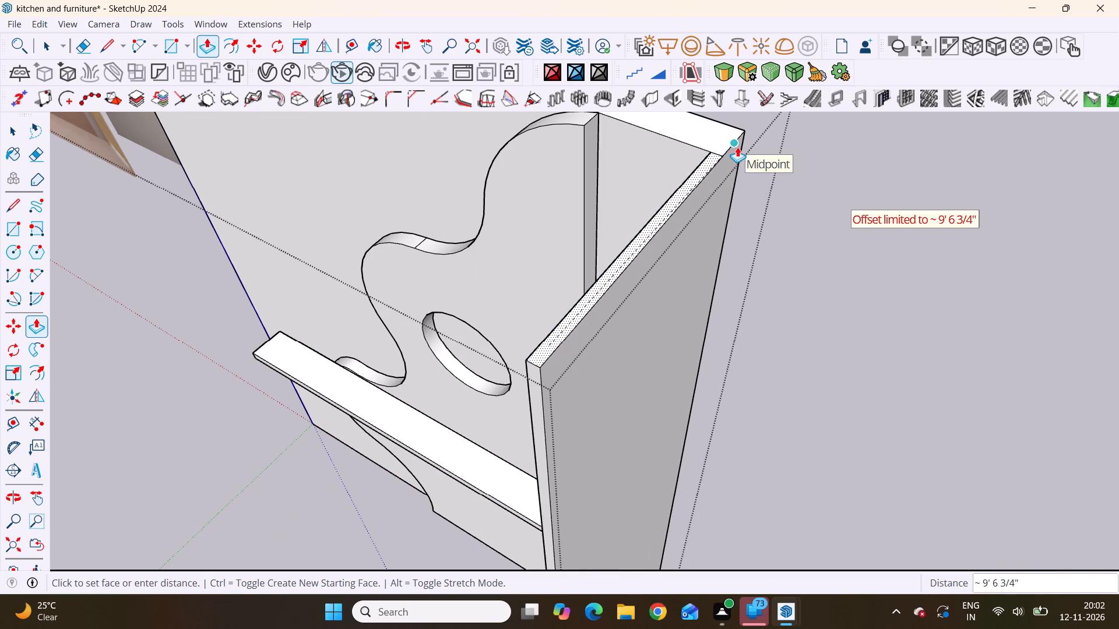
pyautogui.click(737, 147)
# Push/Pull the side panel's inner face about 2 9/16" toward the wavy front layer to thicken the side panel.
pyautogui.scroll(-8, 615, 203)
pyautogui.scroll(1, 572, 240)
pyautogui.moveTo(597, 248); pyautogui.dragTo(856, 308, button='middle')
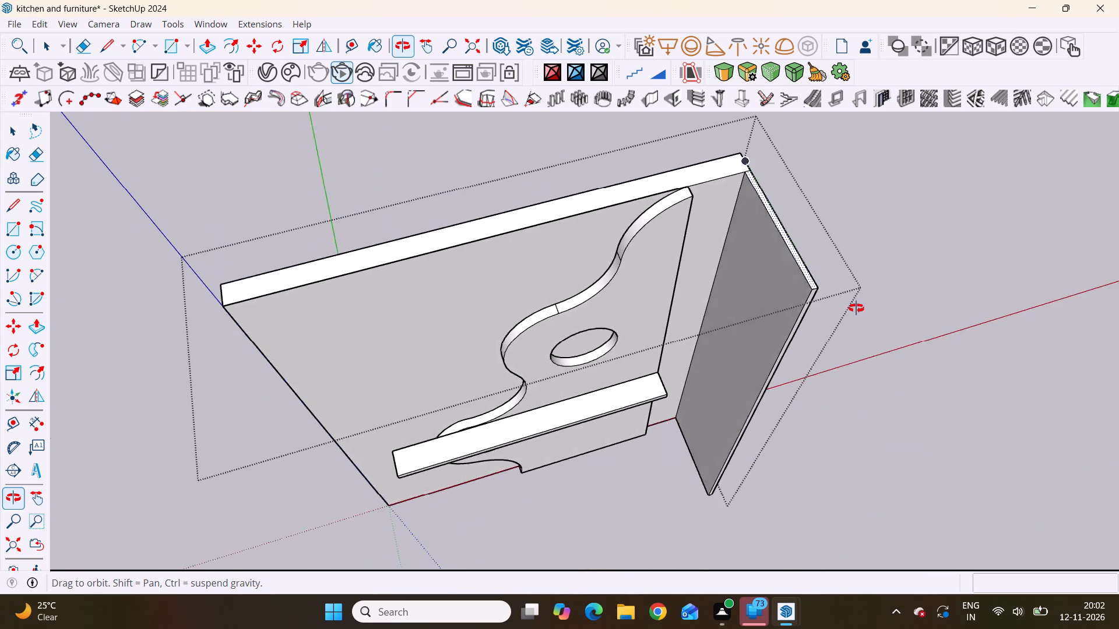
pyautogui.moveTo(856, 308); pyautogui.dragTo(851, 282, button='middle')
pyautogui.scroll(2, 744, 277)
pyautogui.press('space')
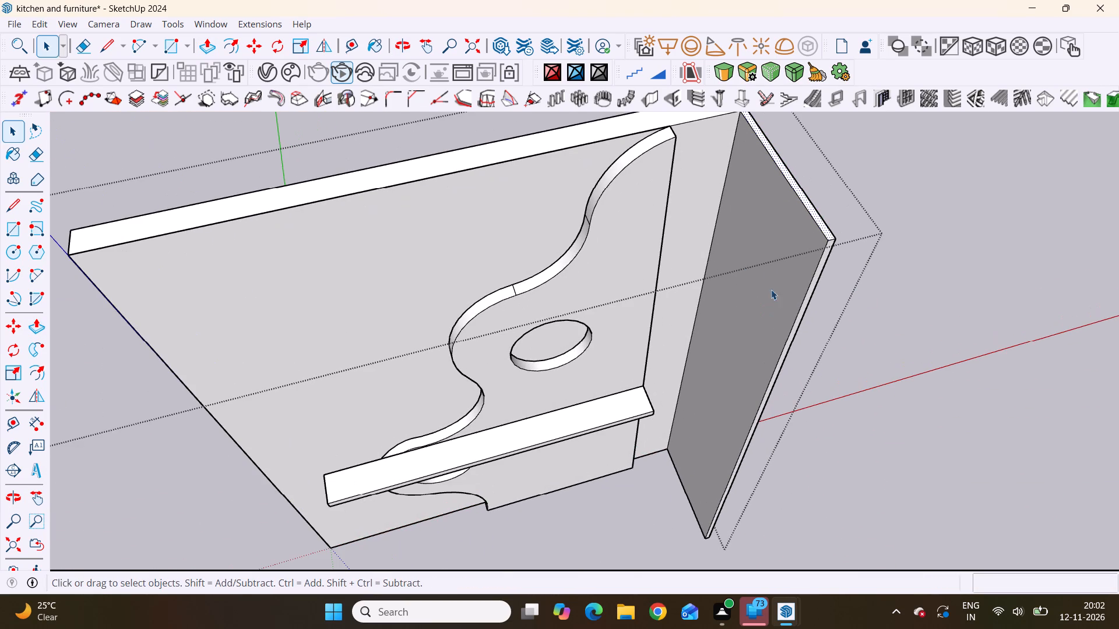
pyautogui.click(755, 218)
pyautogui.click(756, 219)
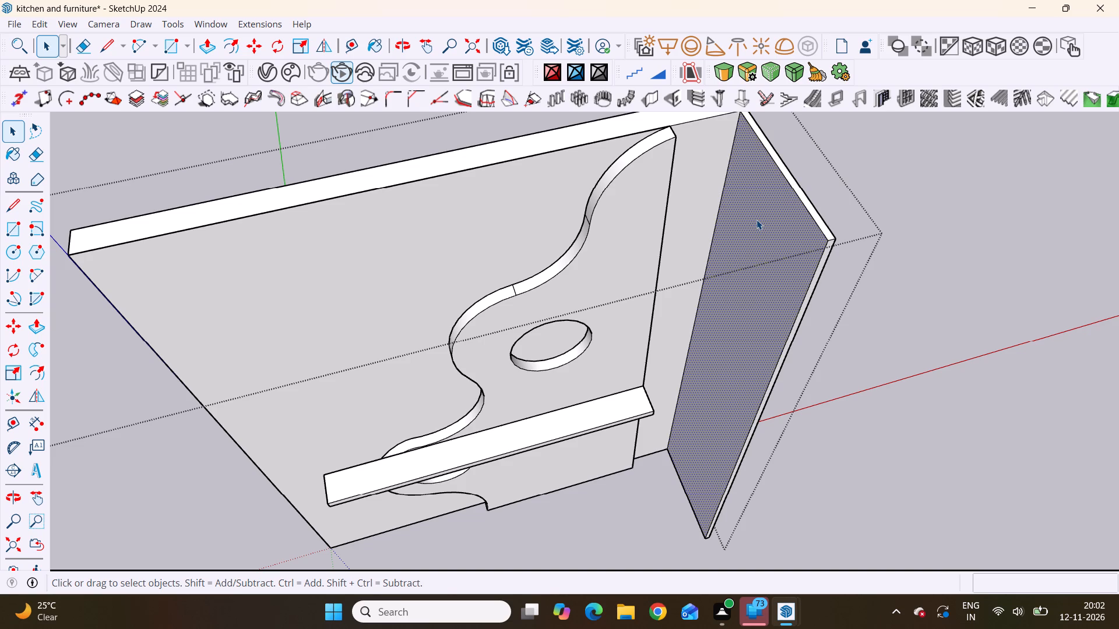
pyautogui.press('p')
pyautogui.click(756, 220)
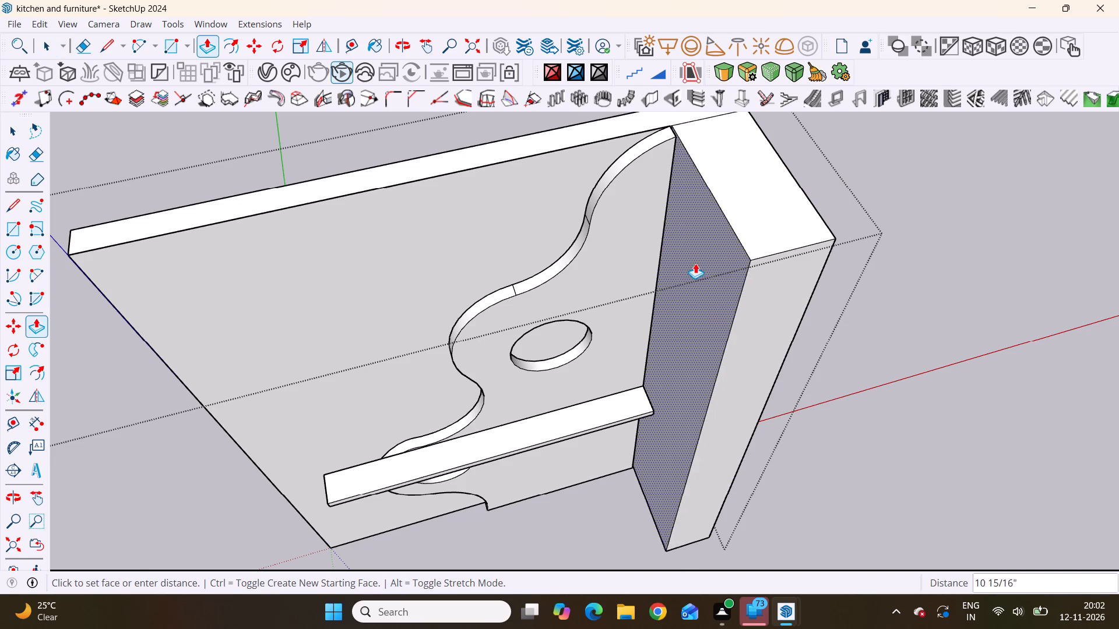
pyautogui.scroll(-5, 736, 236)
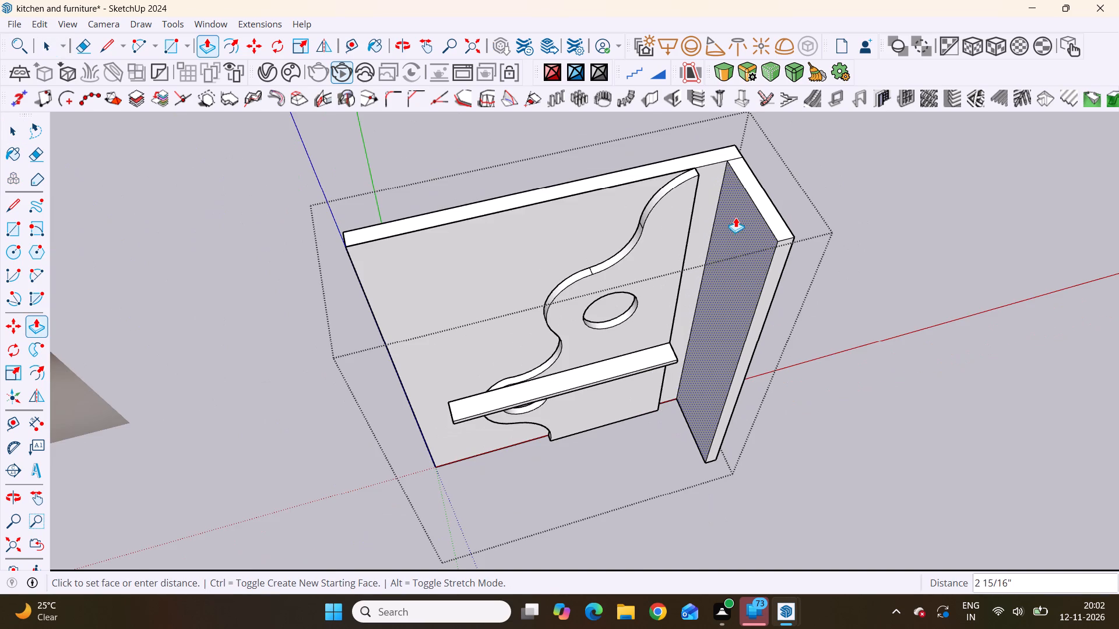
pyautogui.scroll(4, 740, 211)
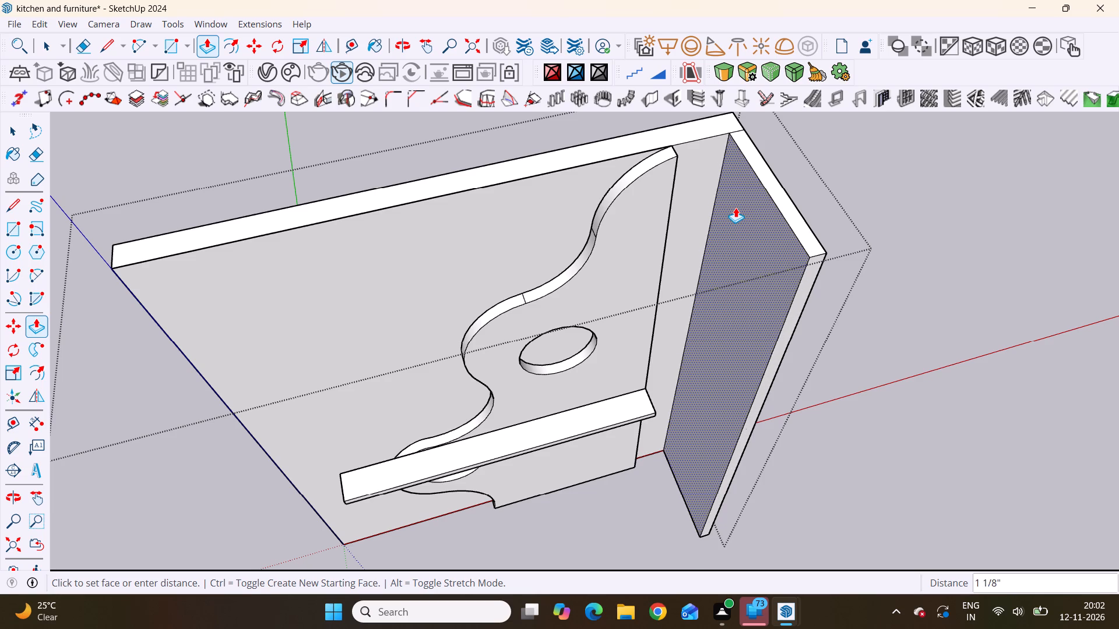
pyautogui.click(734, 208)
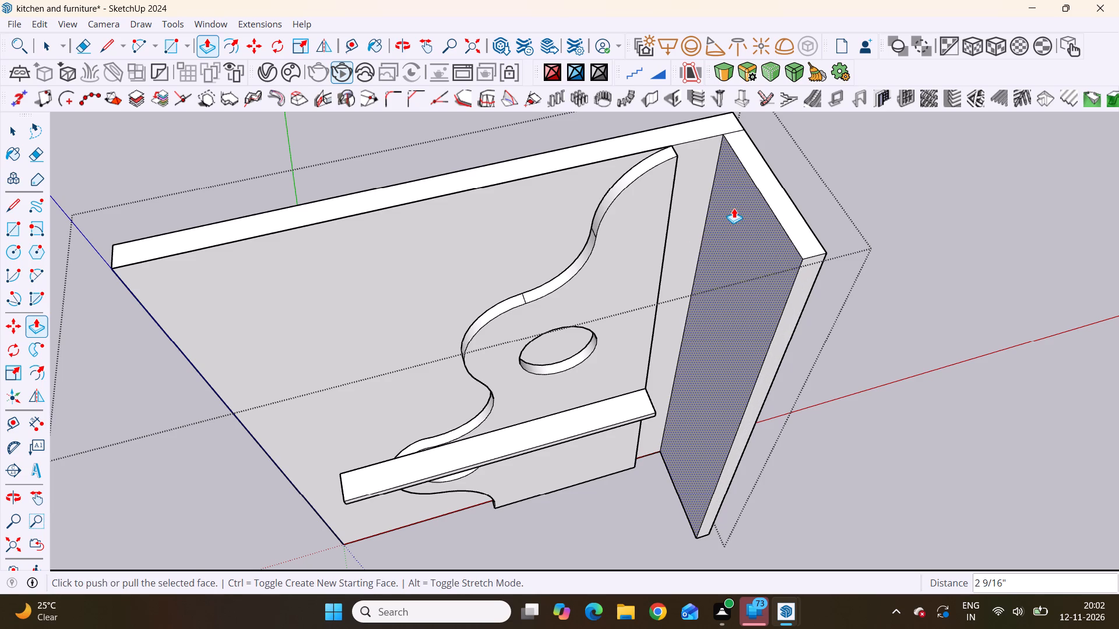
# Reopen the panel for editing and delete the edge dividing the side panel's top face from the back panel's top face.
pyautogui.scroll(-9, 636, 280)
pyautogui.moveTo(829, 355); pyautogui.dragTo(588, 253, button='middle')
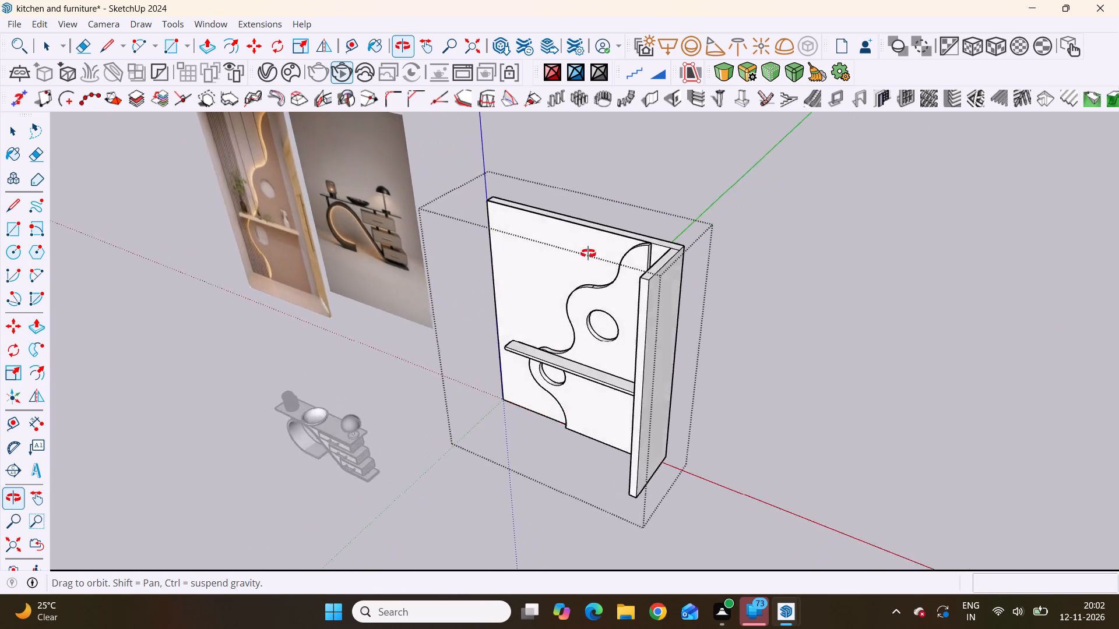
pyautogui.moveTo(588, 253); pyautogui.dragTo(664, 295, button='middle')
pyautogui.scroll(1, 664, 295)
pyautogui.press('space')
pyautogui.click(831, 264)
pyautogui.moveTo(697, 267); pyautogui.dragTo(731, 393, button='middle')
pyautogui.scroll(13, 704, 326)
pyautogui.click(704, 277)
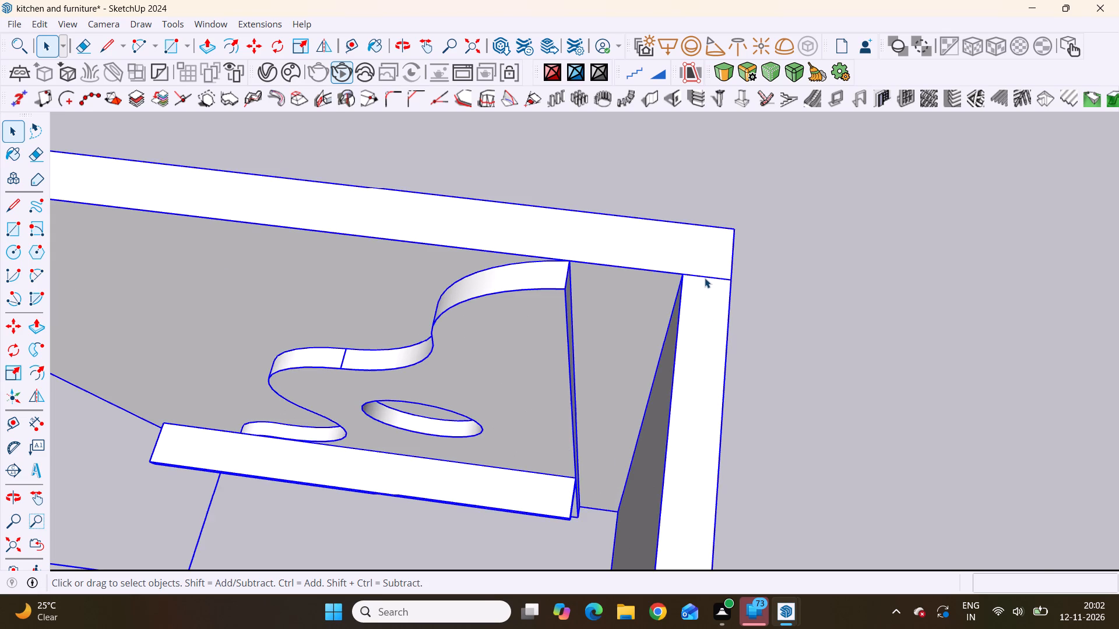
pyautogui.doubleClick(705, 278)
pyautogui.click(705, 278)
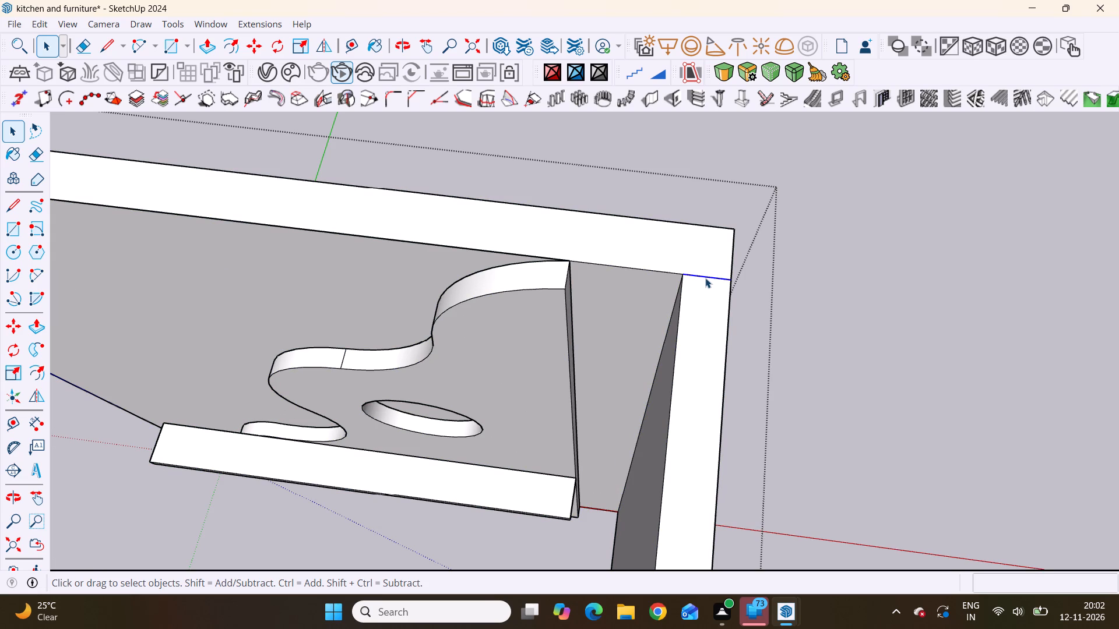
pyautogui.press('Delete')
# Examine the wall panel with its side panel from the front and both sides, comparing it with the reference image.
pyautogui.scroll(-11, 698, 265)
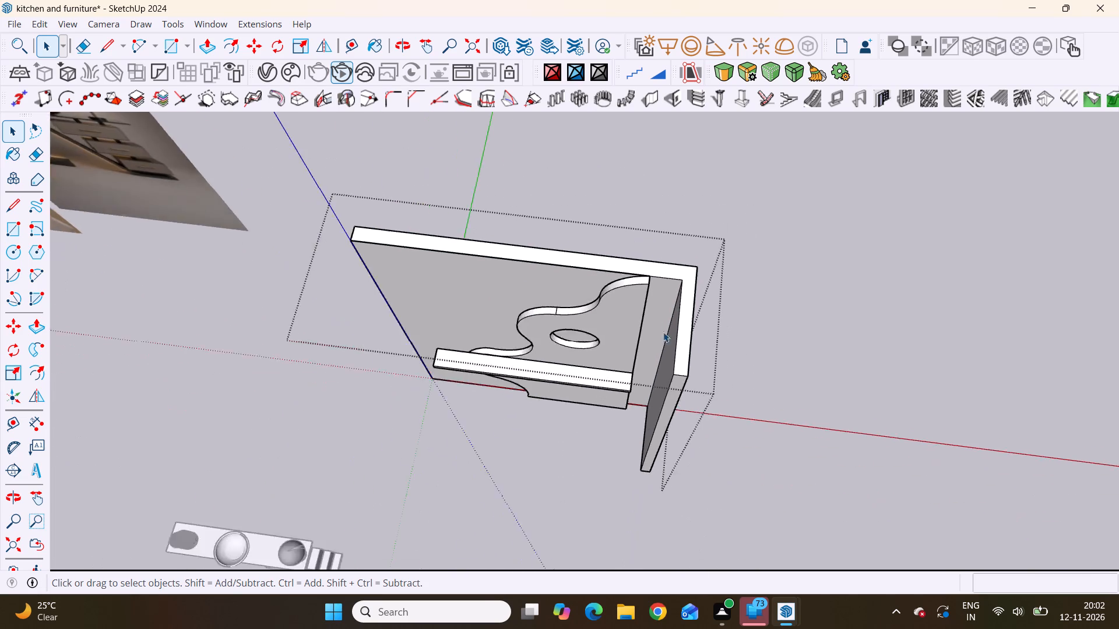
pyautogui.scroll(-6, 663, 332)
pyautogui.moveTo(516, 357); pyautogui.dragTo(893, 242, button='middle')
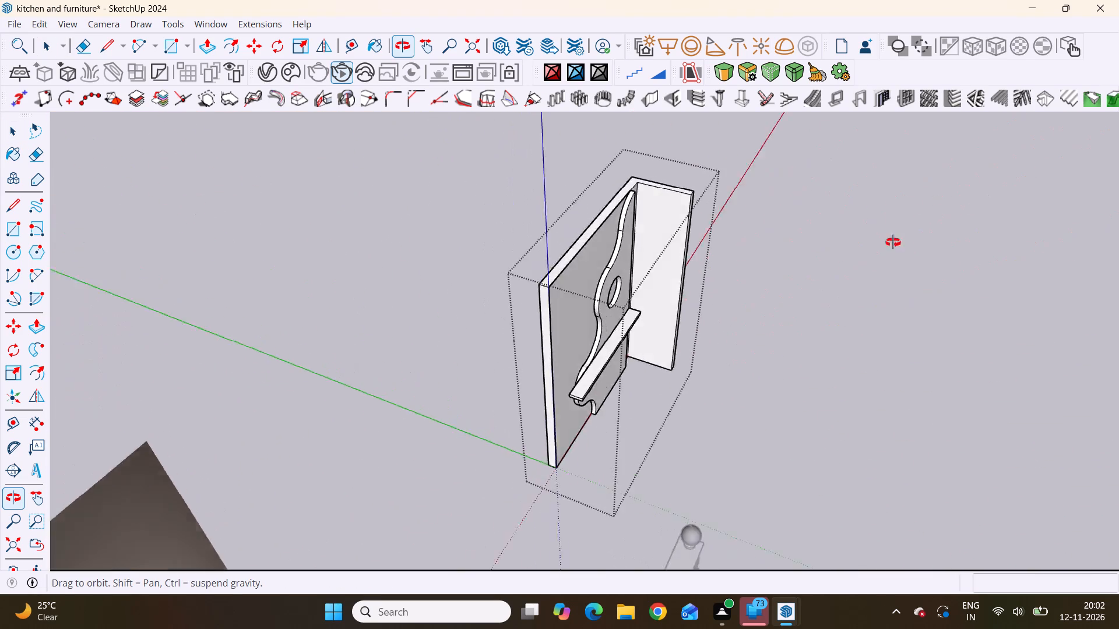
pyautogui.moveTo(893, 242); pyautogui.dragTo(782, 229, button='middle')
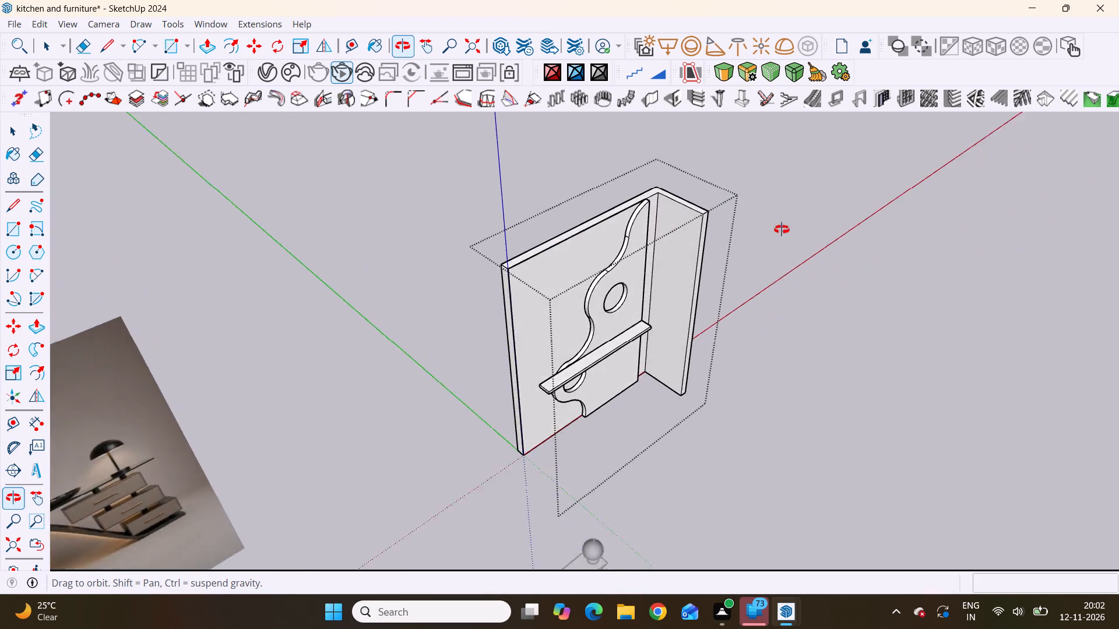
pyautogui.moveTo(782, 229); pyautogui.dragTo(544, 274, button='middle')
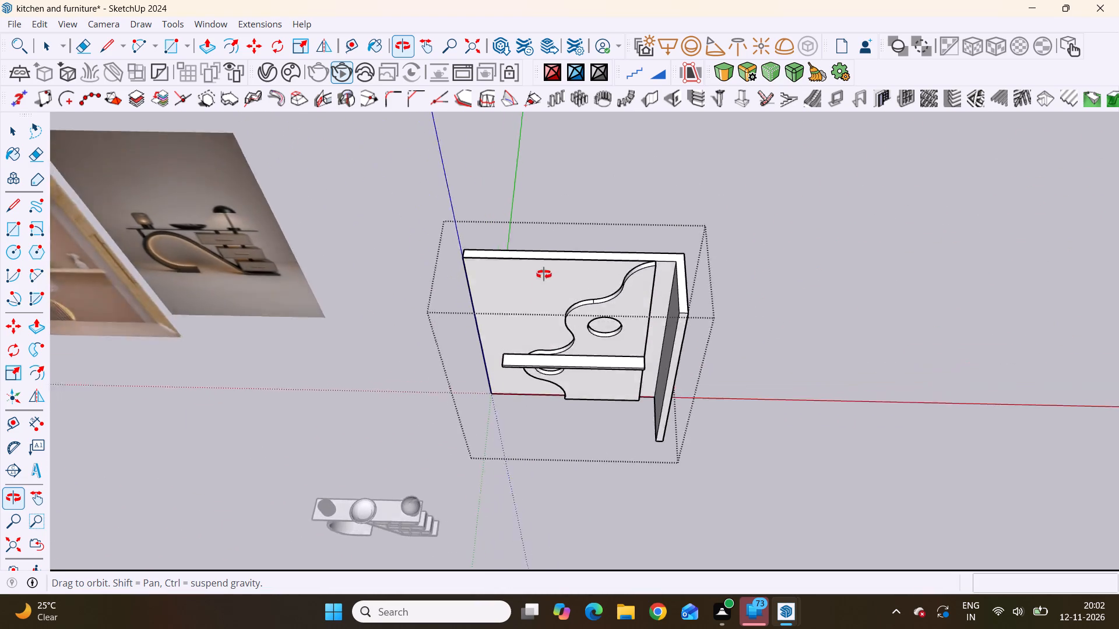
pyautogui.moveTo(544, 274); pyautogui.dragTo(594, 162, button='middle')
pyautogui.scroll(-7, 492, 289)
pyautogui.scroll(1, 470, 359)
pyautogui.moveTo(457, 358); pyautogui.dragTo(427, 260, button='middle')
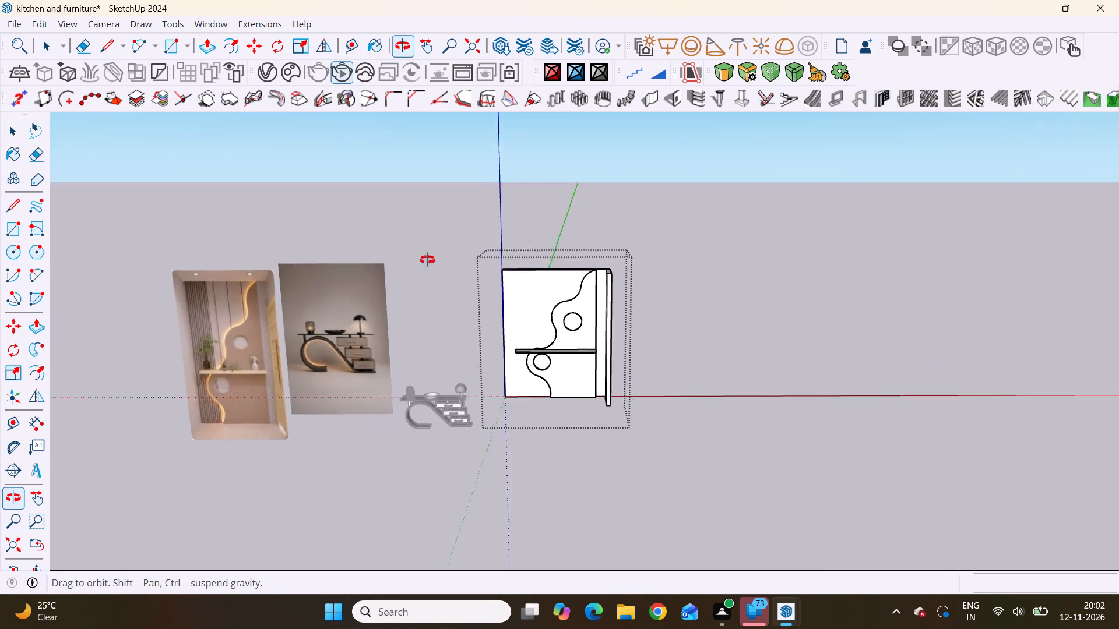
pyautogui.moveTo(427, 260); pyautogui.dragTo(708, 385, button='middle')
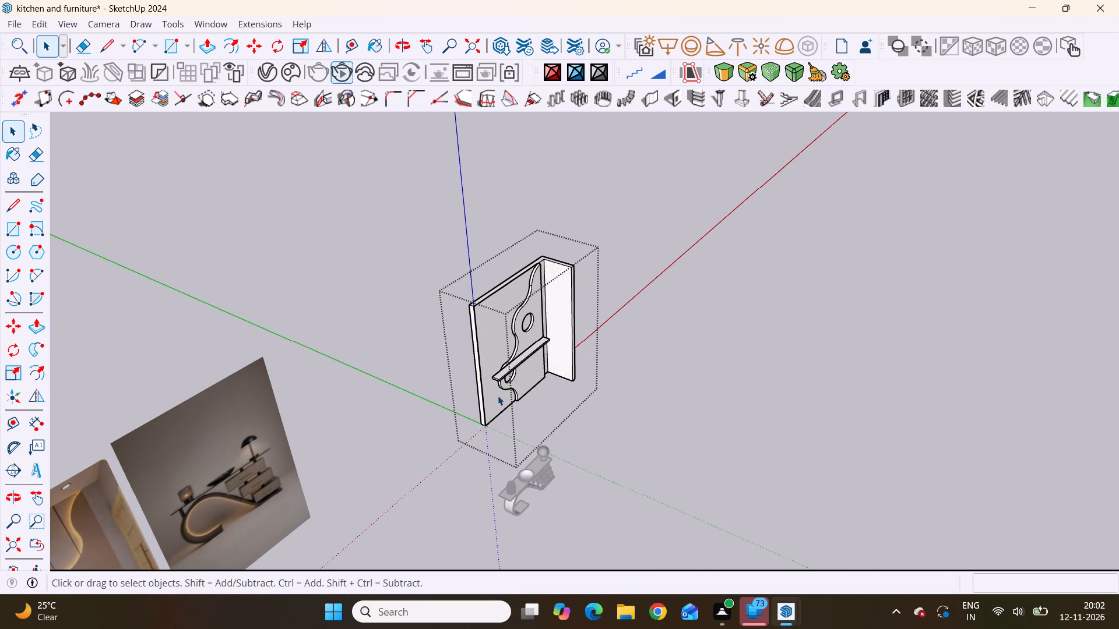
pyautogui.scroll(8, 498, 395)
pyautogui.scroll(-5, 477, 411)
pyautogui.scroll(1, 455, 366)
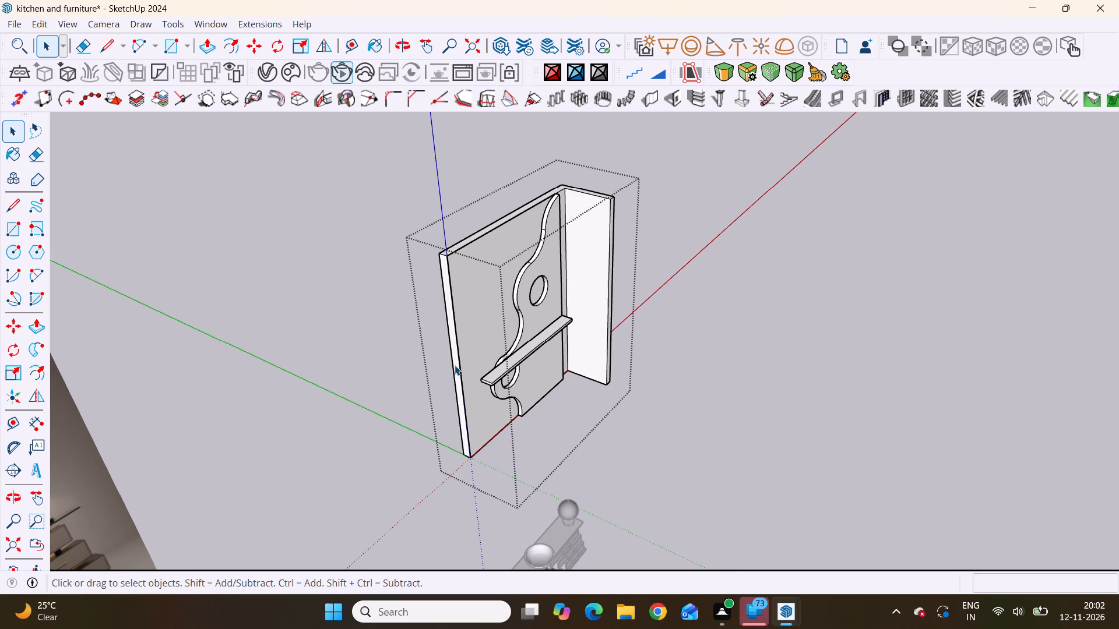